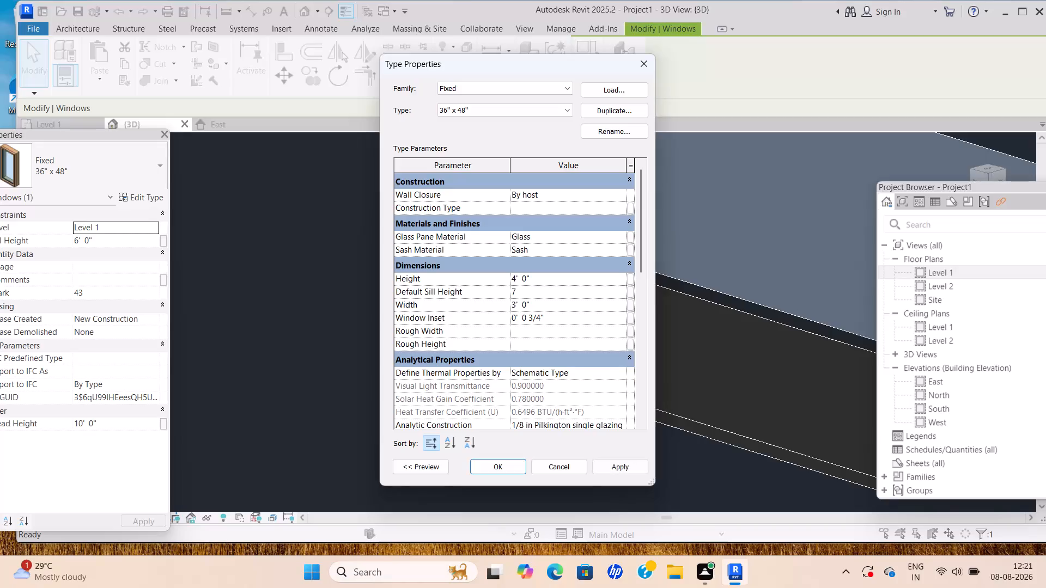
Set the default sill height of the Fixed 36" x 48" window type to 7' 0" and apply the type change.
key("apostrophe")
key("Return")
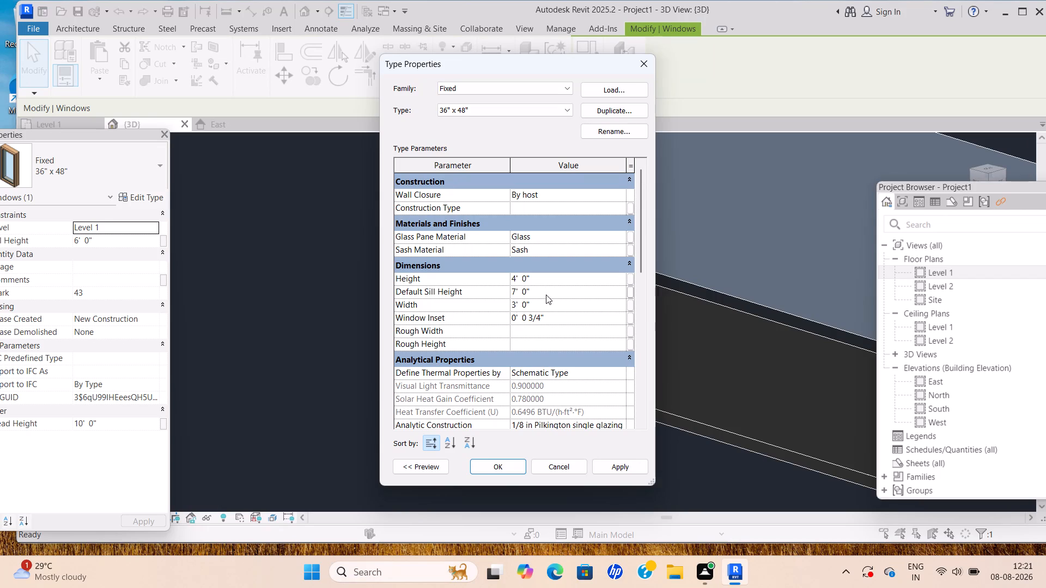
left_click(613, 463)
left_click(495, 468)
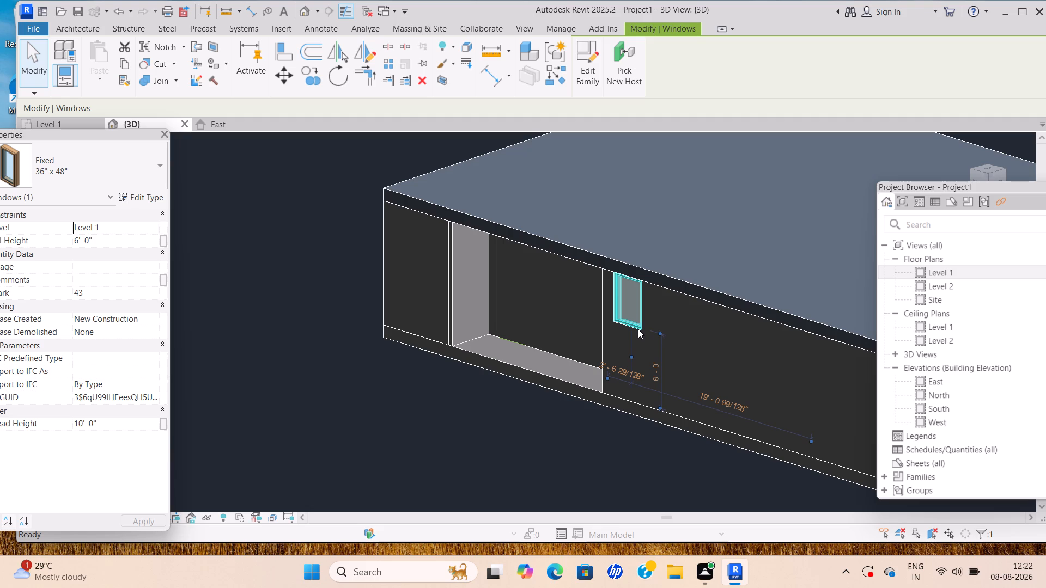
left_click(638, 329)
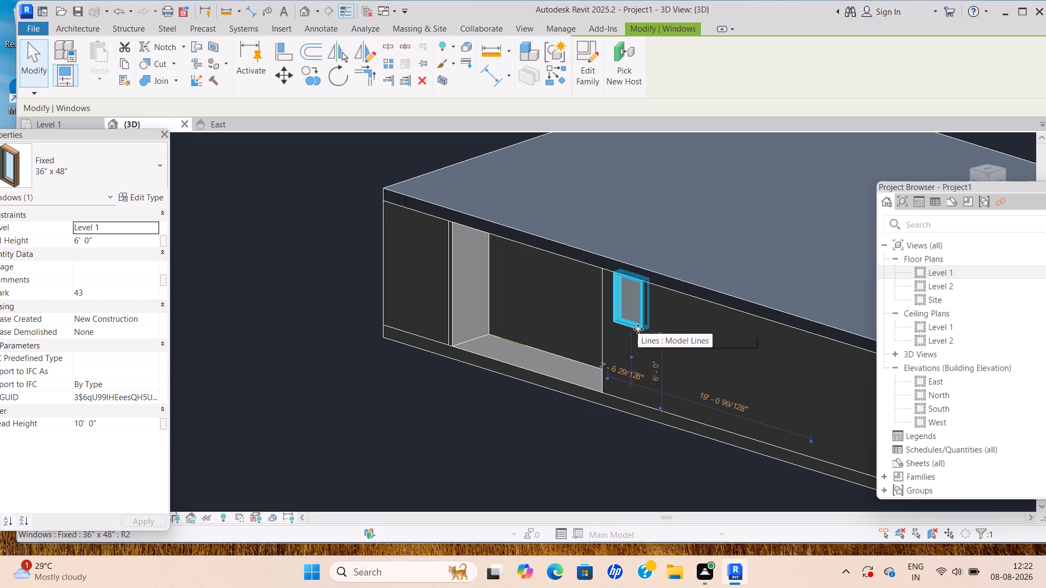
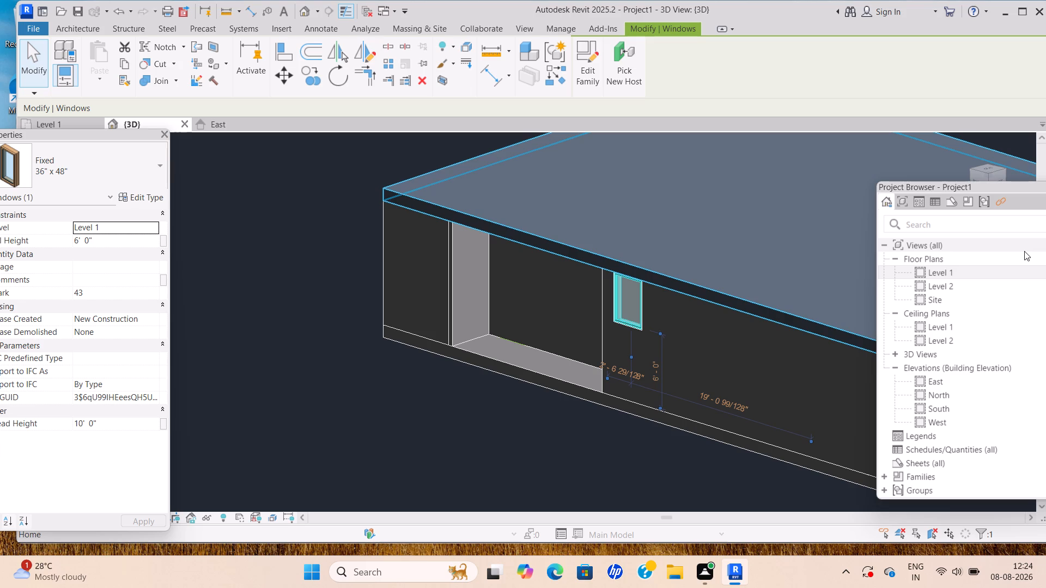
Switch back to the Level 1 floor plan and examine the window openings along the toilet rooms.
scroll(1024, 251, "up", 1)
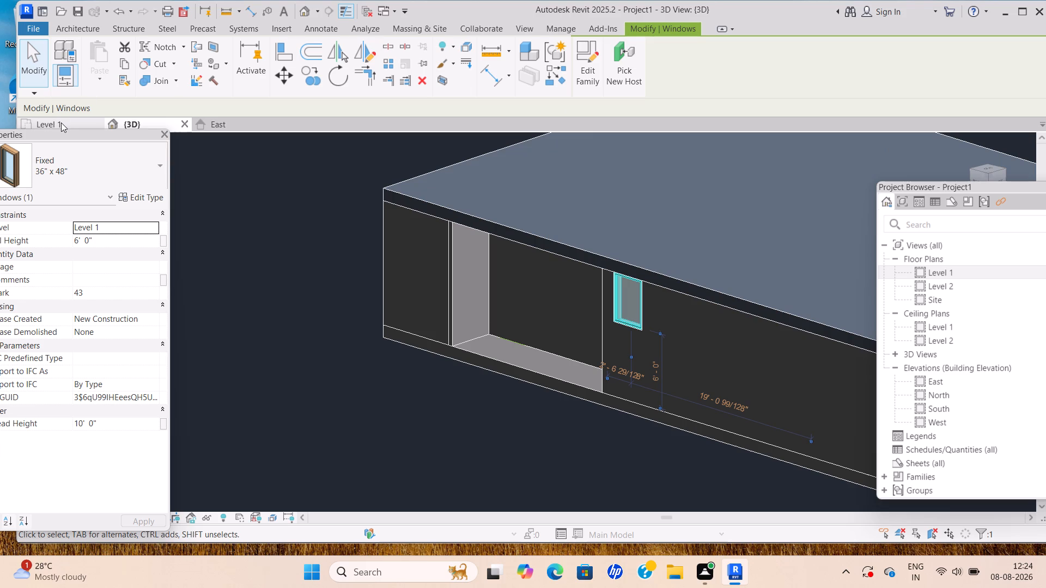
left_click(61, 122)
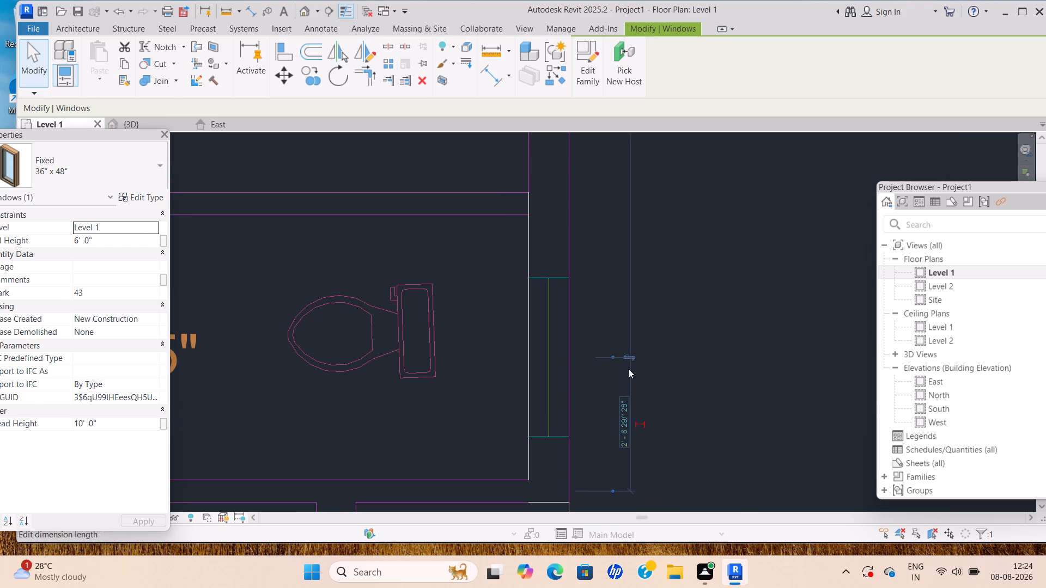
scroll(604, 344, "up", 5)
scroll(573, 370, "down", 2)
middle_click_drag(587, 358, 626, 328)
scroll(611, 375, "down", 2)
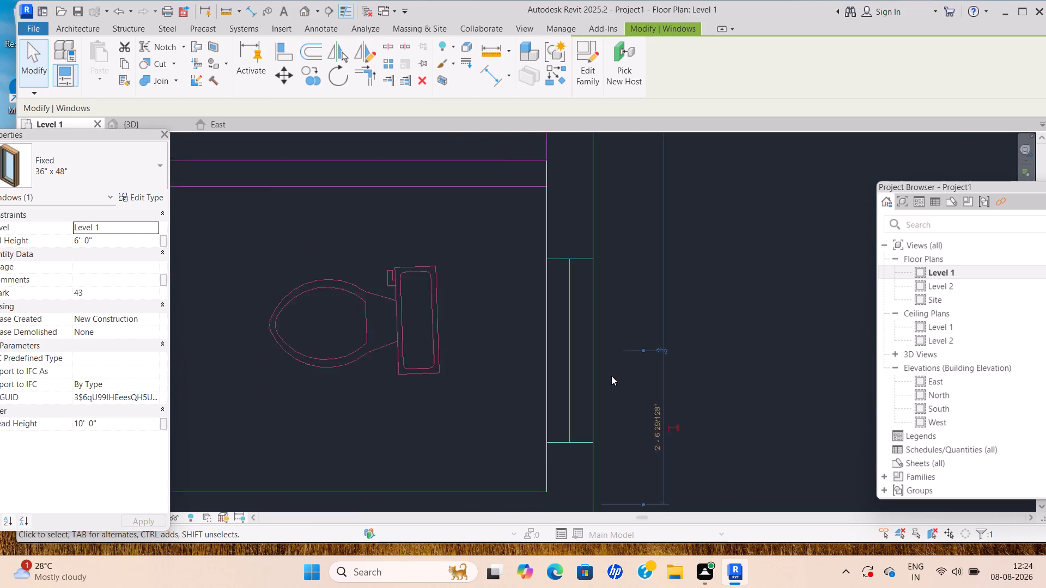
scroll(611, 376, "down", 1)
middle_click_drag(639, 357, 653, 348)
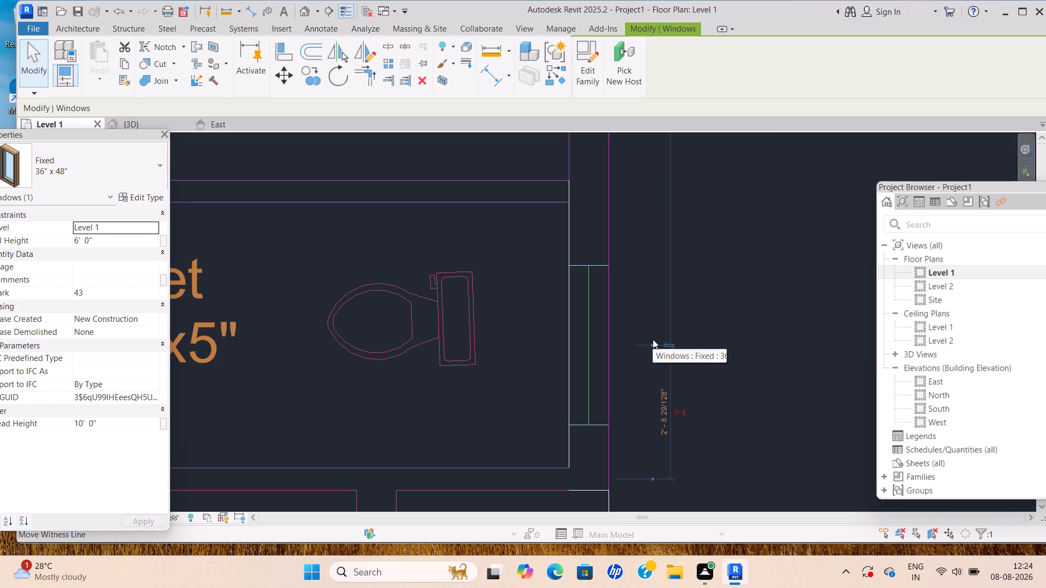
scroll(653, 339, "up", 1)
scroll(684, 339, "down", 1)
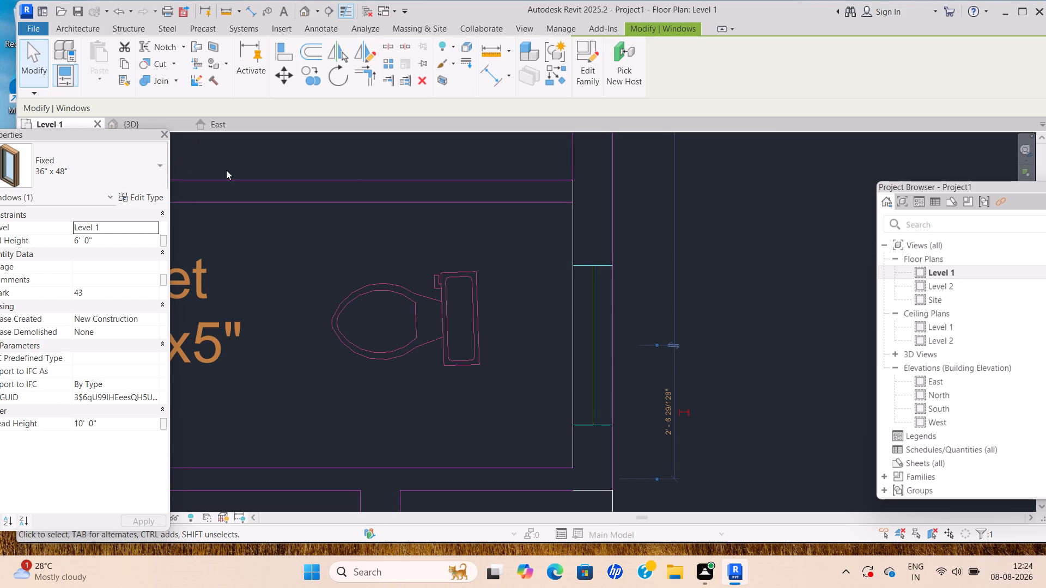
scroll(277, 342, "down", 3)
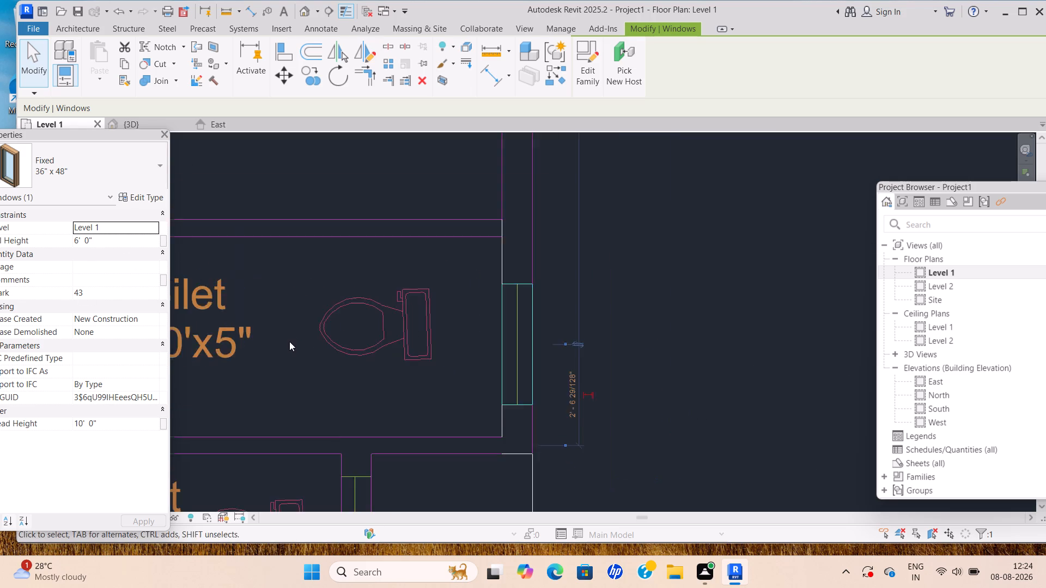
scroll(289, 341, "down", 1)
middle_click_drag(290, 339, 367, 252)
scroll(382, 346, "down", 1)
middle_click_drag(382, 346, 441, 252)
middle_click_drag(469, 310, 473, 287)
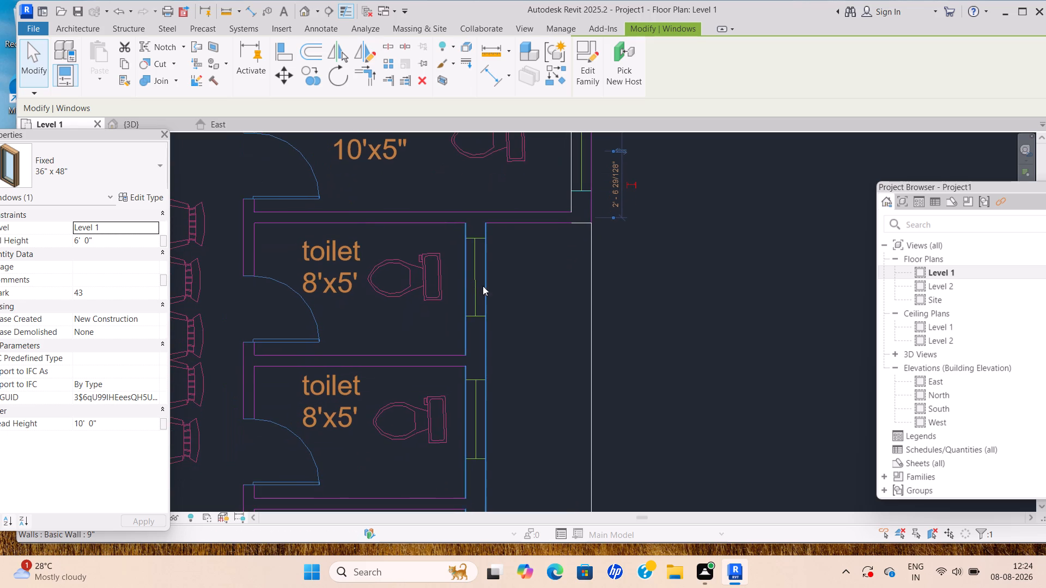
Start placing a window for the pantry and set the Fixed 36" x 48" type's width to 4'.
left_click(88, 26)
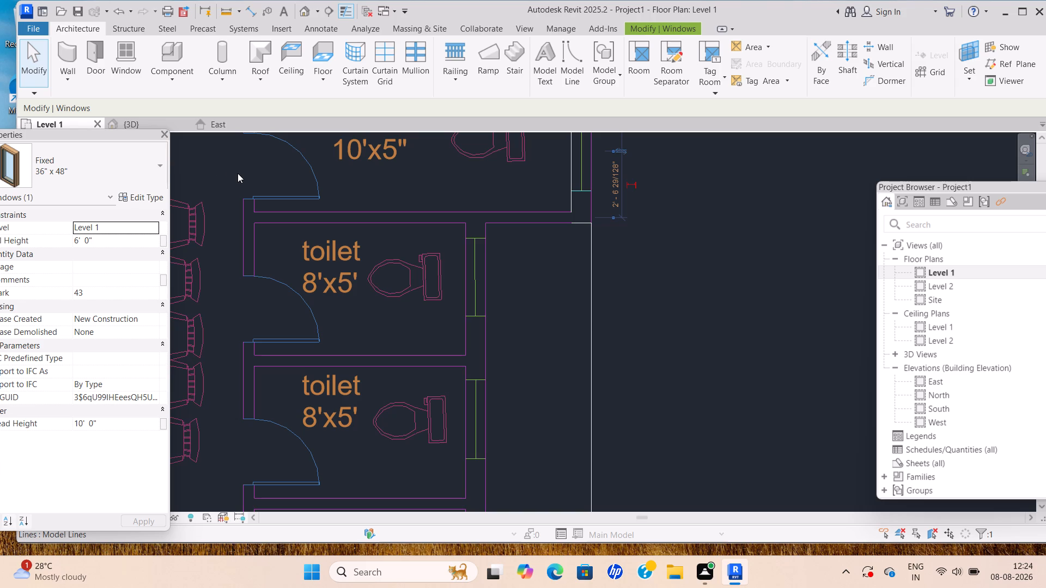
scroll(345, 307, "down", 1)
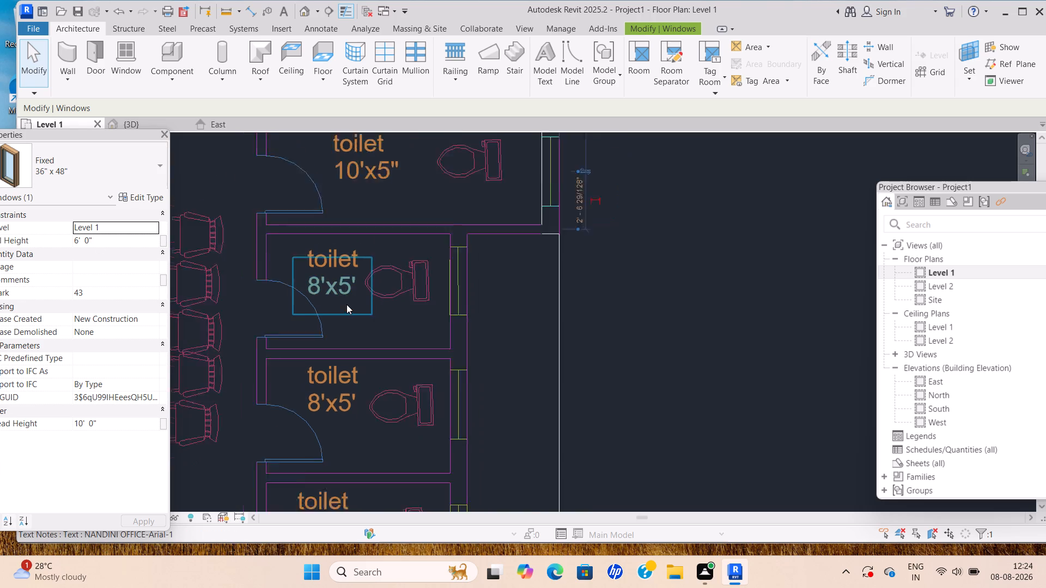
scroll(346, 304, "down", 3)
middle_click_drag(348, 295, 404, 224)
middle_click_drag(404, 325, 430, 246)
middle_click_drag(471, 350, 458, 293)
scroll(354, 384, "up", 3)
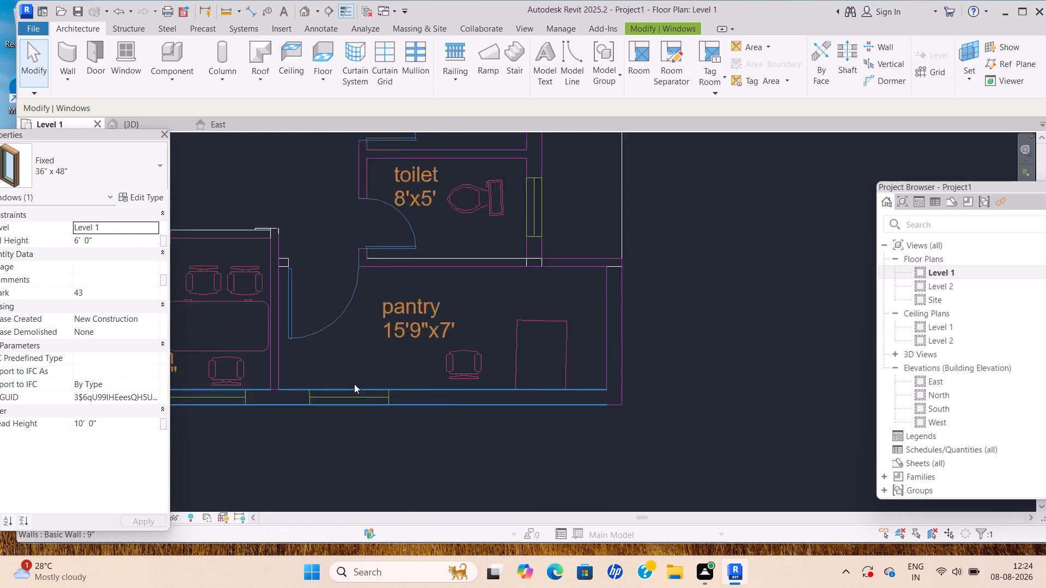
scroll(354, 384, "up", 1)
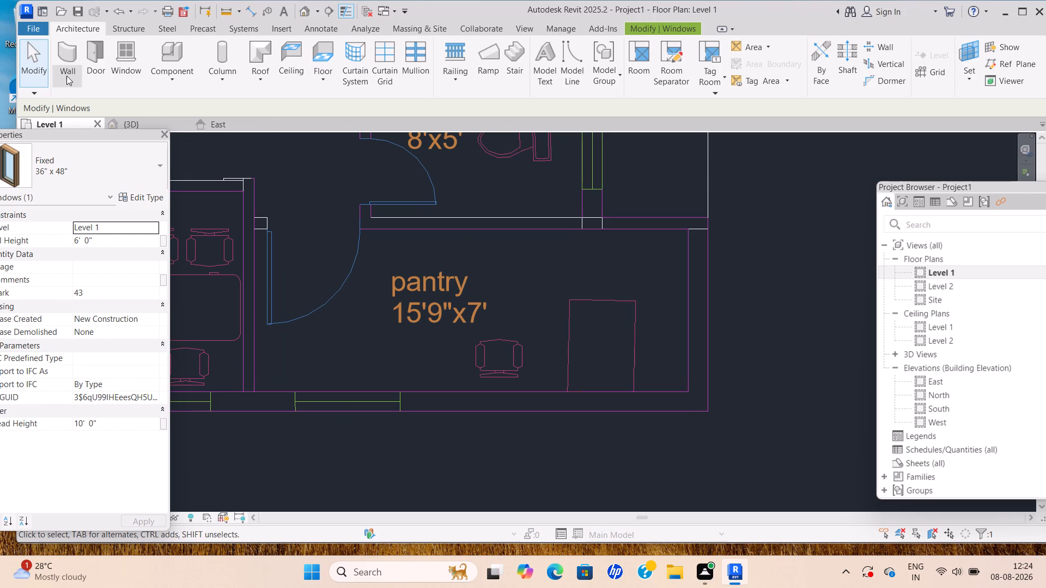
left_click(134, 73)
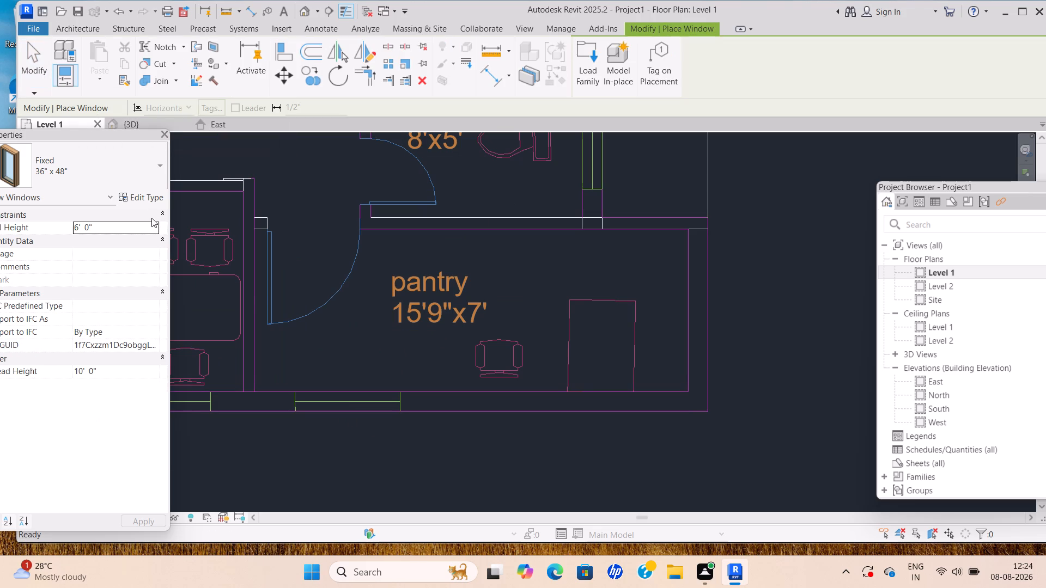
left_click(148, 198)
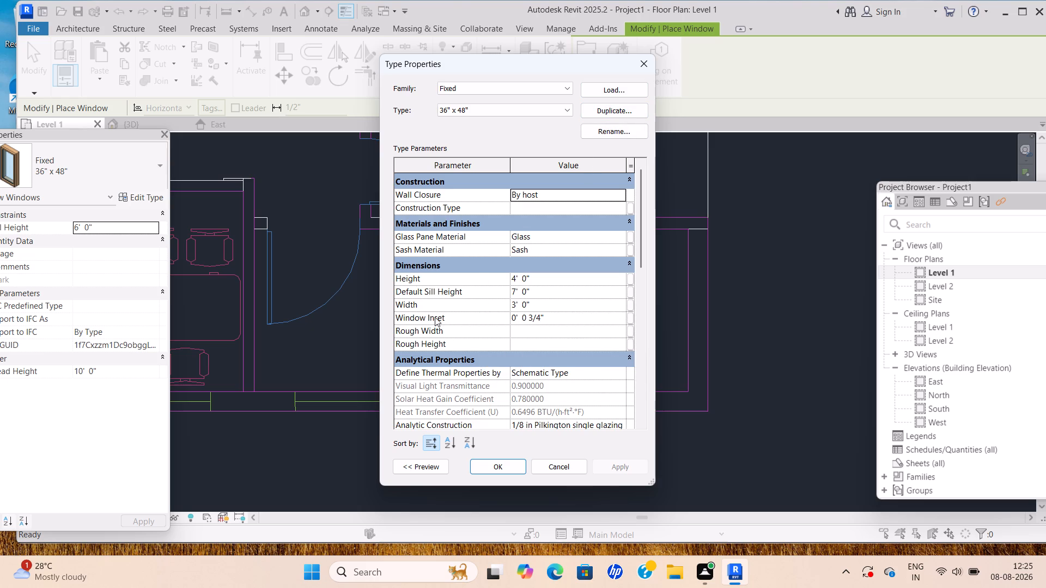
left_click(533, 305)
key("BackSpace")
key("BackSpace")
key("BackSpace")
key("BackSpace")
key("BackSpace")
key("BackSpace")
key("BackSpace")
key("BackSpace")
key("BackSpace")
key("BackSpace")
key("BackSpace")
key("BackSpace")
key("4")
key("apostrophe")
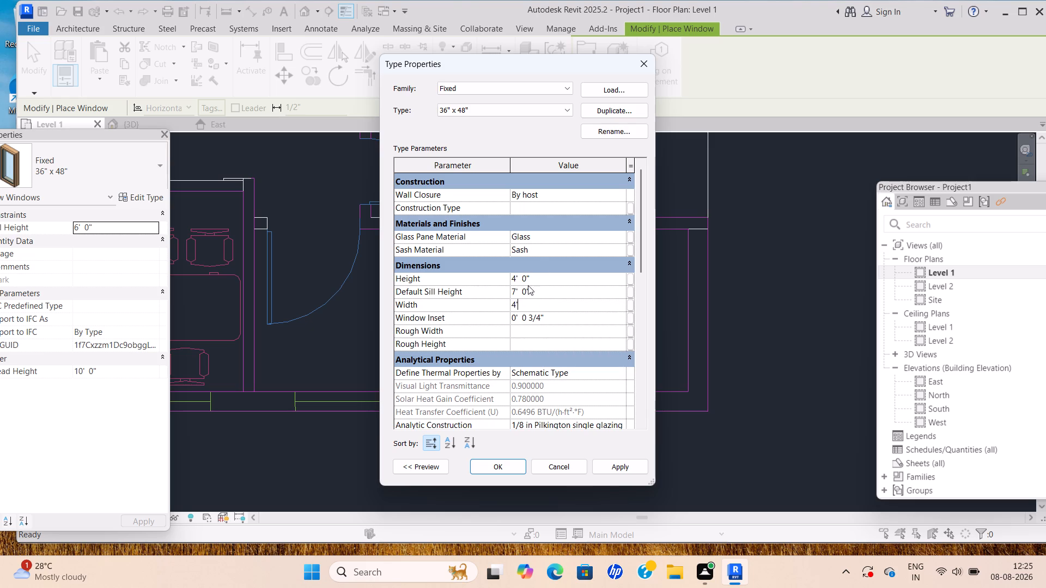
left_click(514, 269)
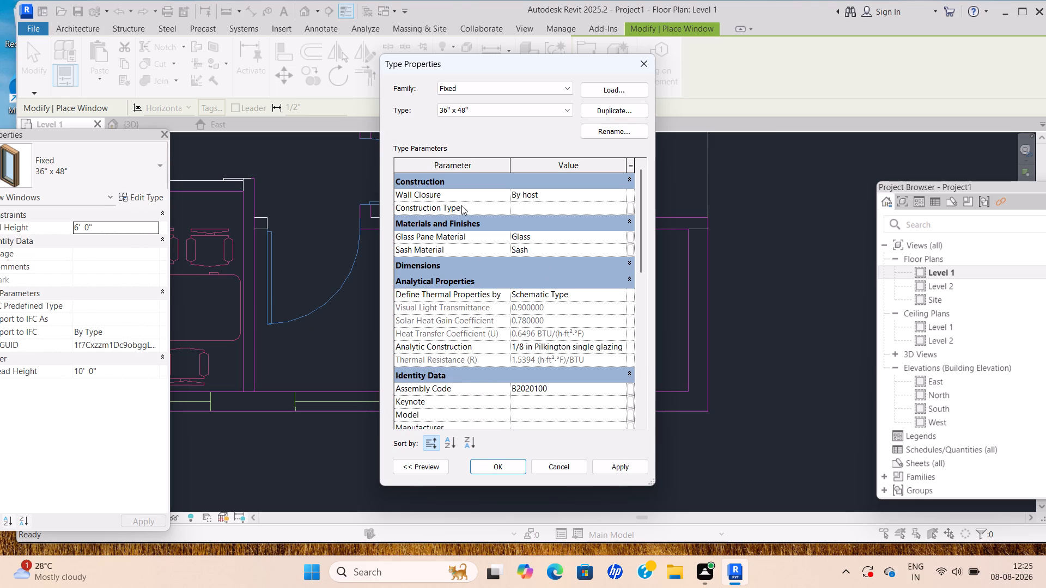
left_click(495, 468)
Place the Fixed window at the reference opening in the pantry's exterior wall, about 3' 8" from the h.r room partition.
scroll(389, 369, "down", 1)
middle_click_drag(390, 369, 483, 342)
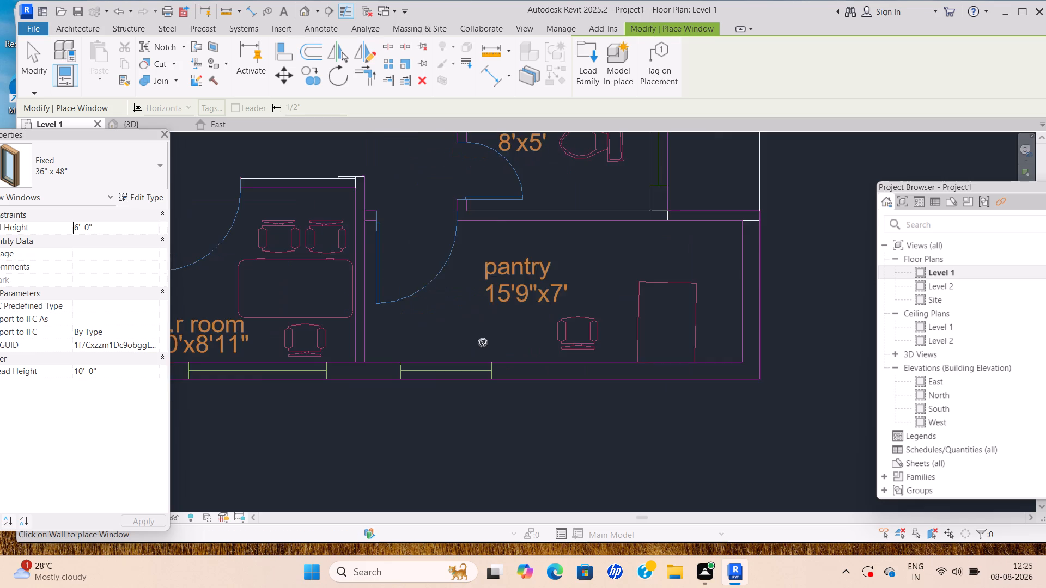
scroll(454, 352, "up", 7)
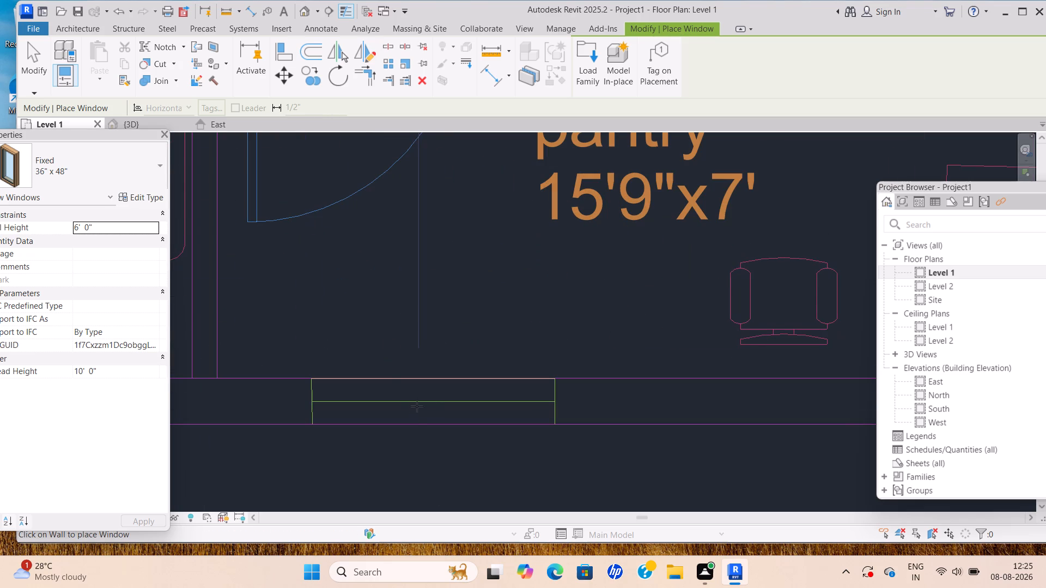
left_click(426, 400)
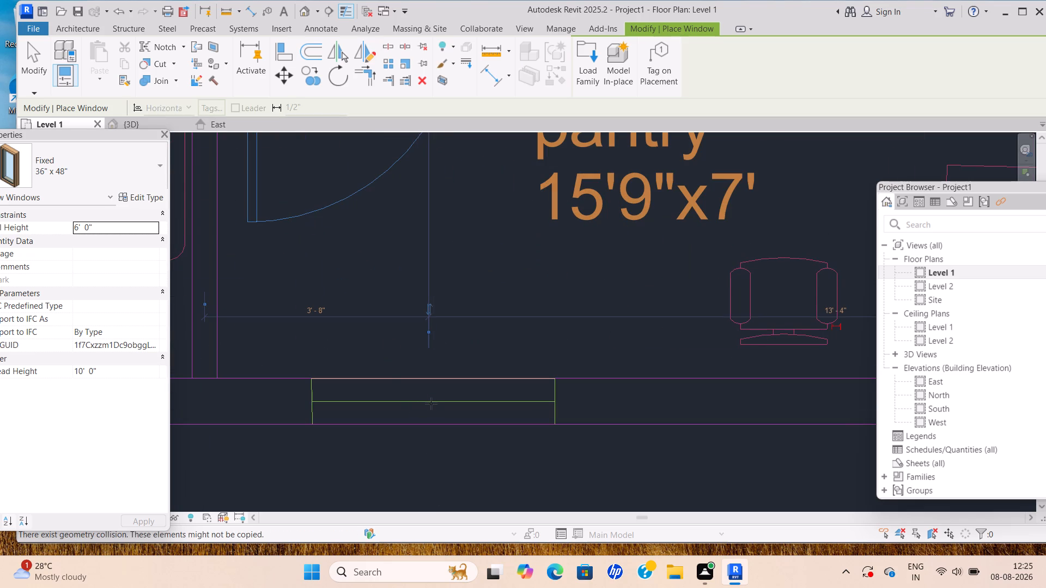
scroll(433, 403, "down", 8)
middle_click_drag(434, 403, 437, 437)
scroll(438, 438, "up", 6)
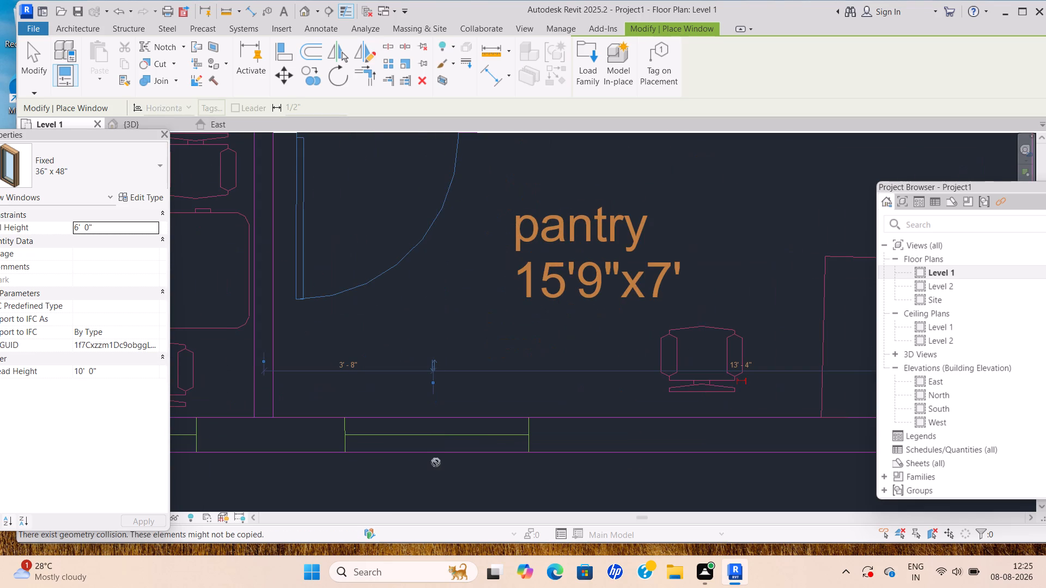
left_click(427, 468)
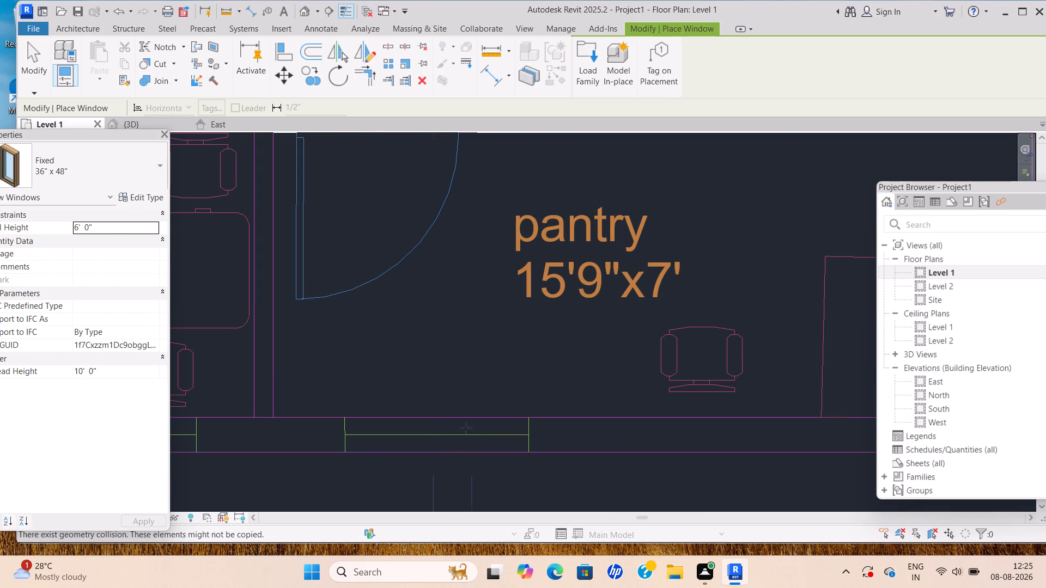
scroll(460, 433, "up", 3)
key("Escape")
scroll(454, 440, "up", 4)
scroll(454, 440, "down", 5)
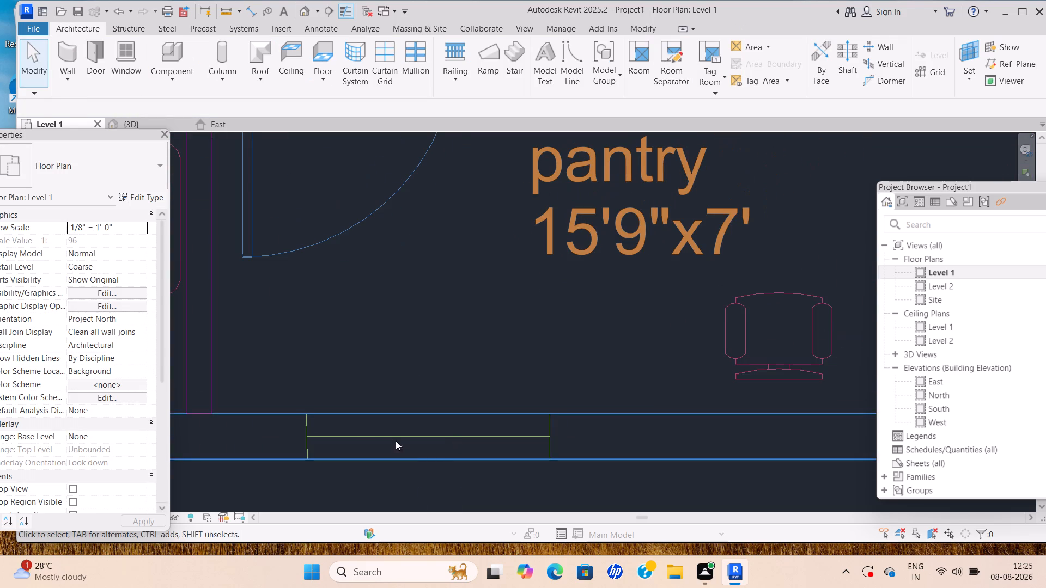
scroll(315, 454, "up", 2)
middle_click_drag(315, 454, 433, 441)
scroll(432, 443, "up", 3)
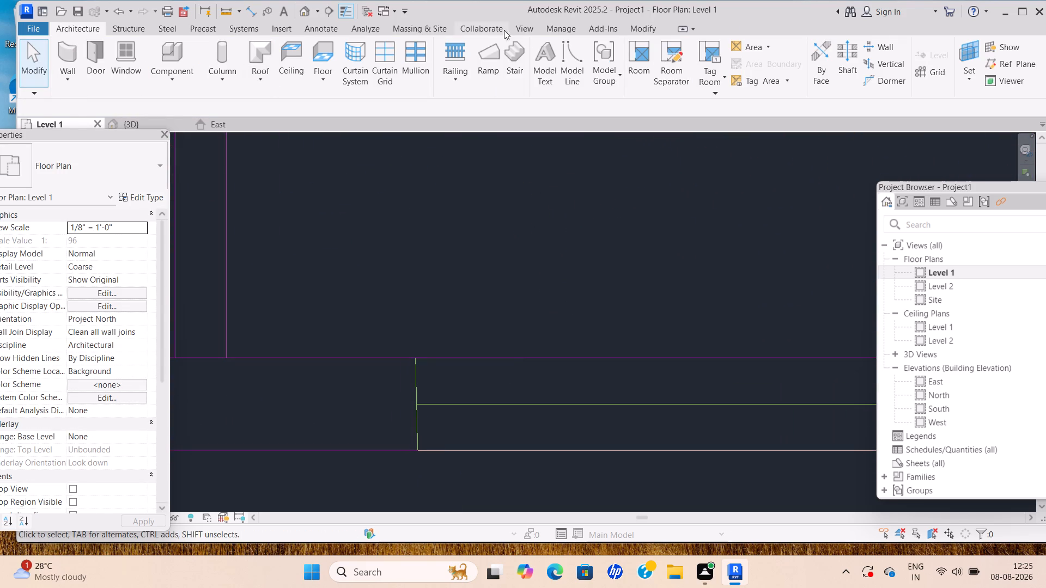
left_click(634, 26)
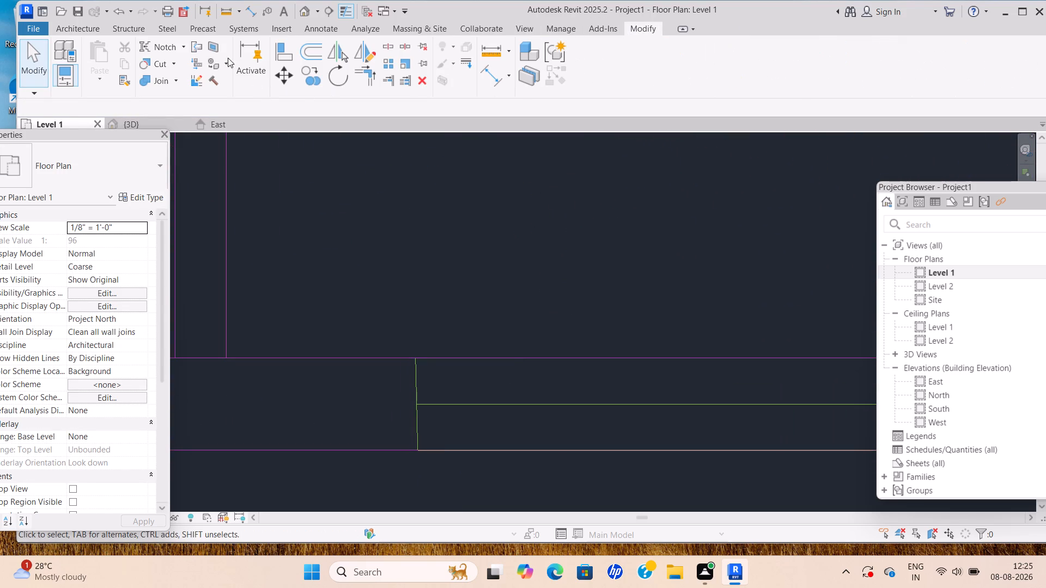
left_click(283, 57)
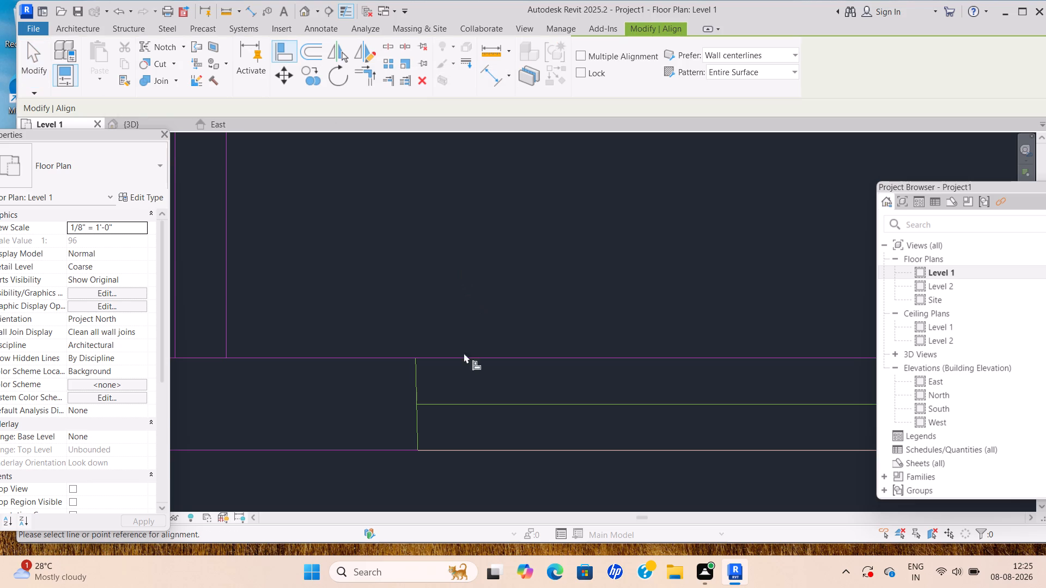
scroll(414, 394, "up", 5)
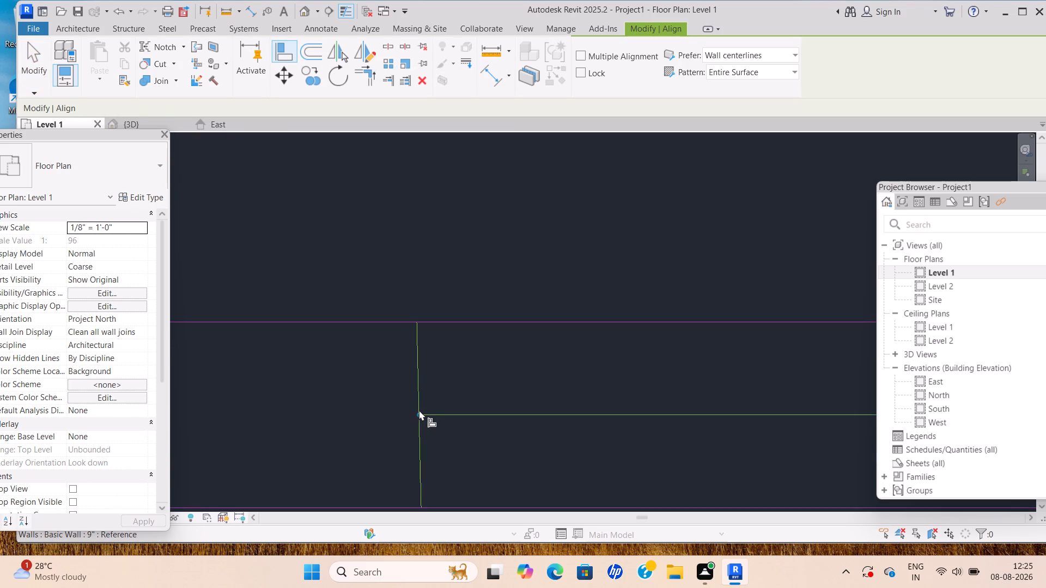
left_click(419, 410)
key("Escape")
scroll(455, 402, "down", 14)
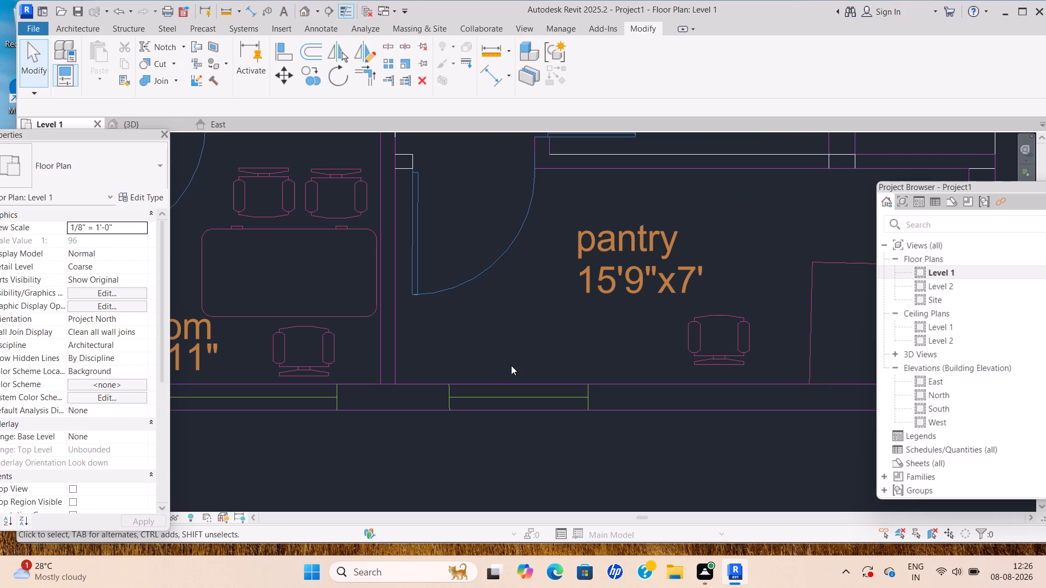
Examine the pantry and h.r room openings in the exterior wall to check for the placed window.
scroll(527, 307, "up", 1)
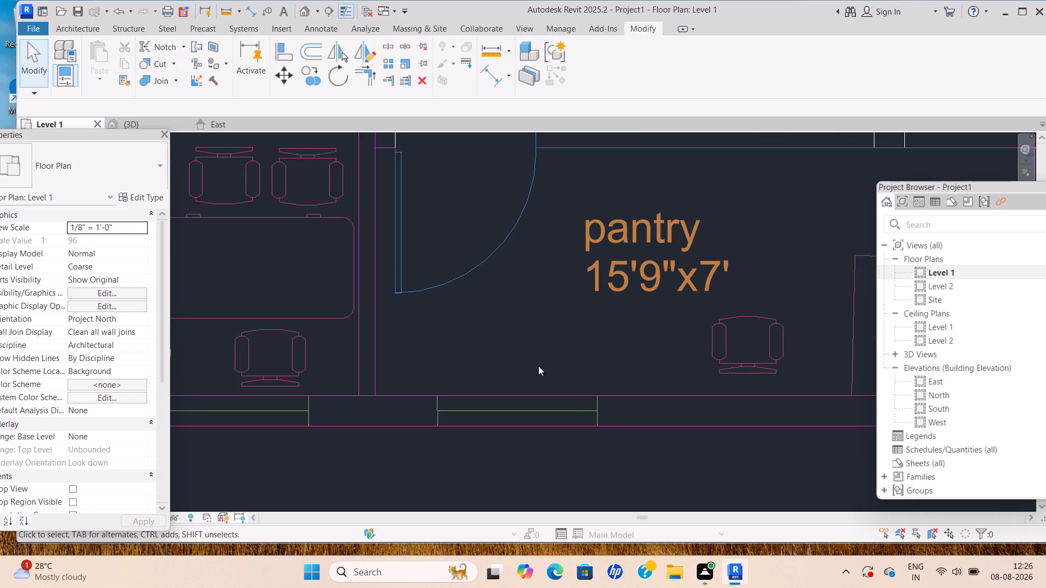
scroll(554, 419, "up", 6)
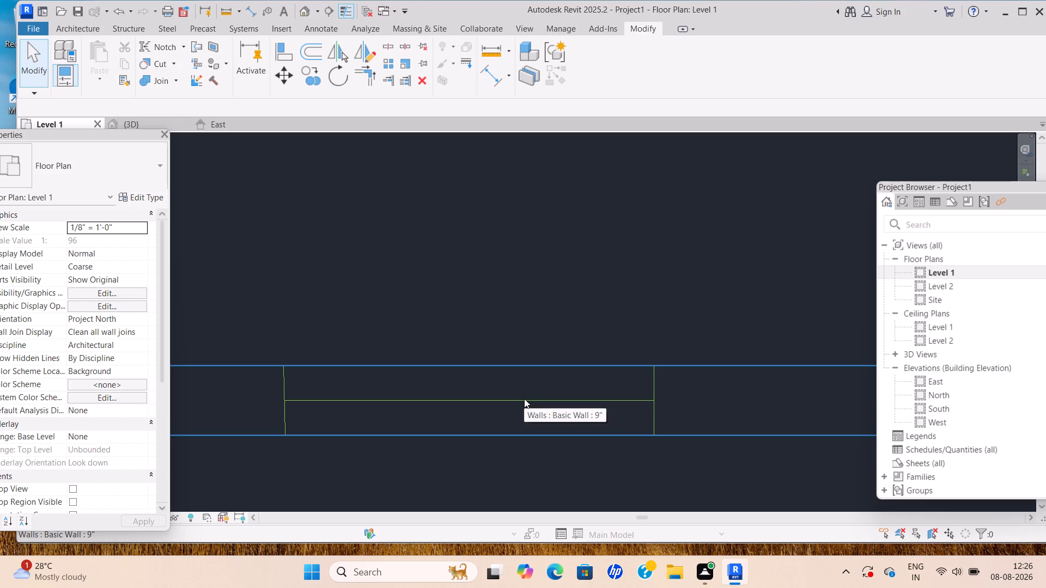
left_click(524, 399)
scroll(678, 419, "down", 9)
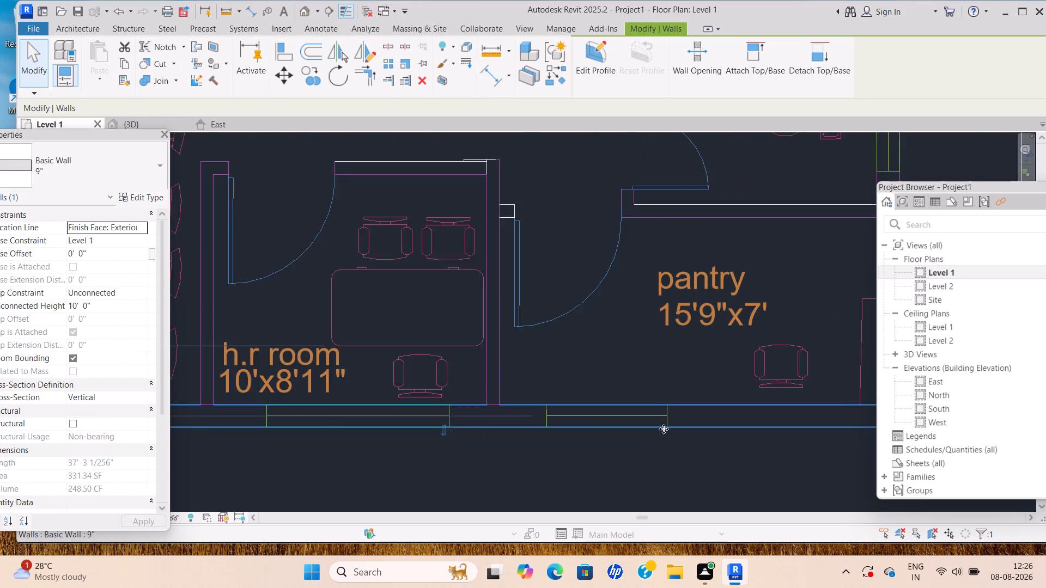
key("Escape")
scroll(599, 421, "down", 1)
middle_click_drag(600, 420, 525, 444)
scroll(525, 444, "down", 1)
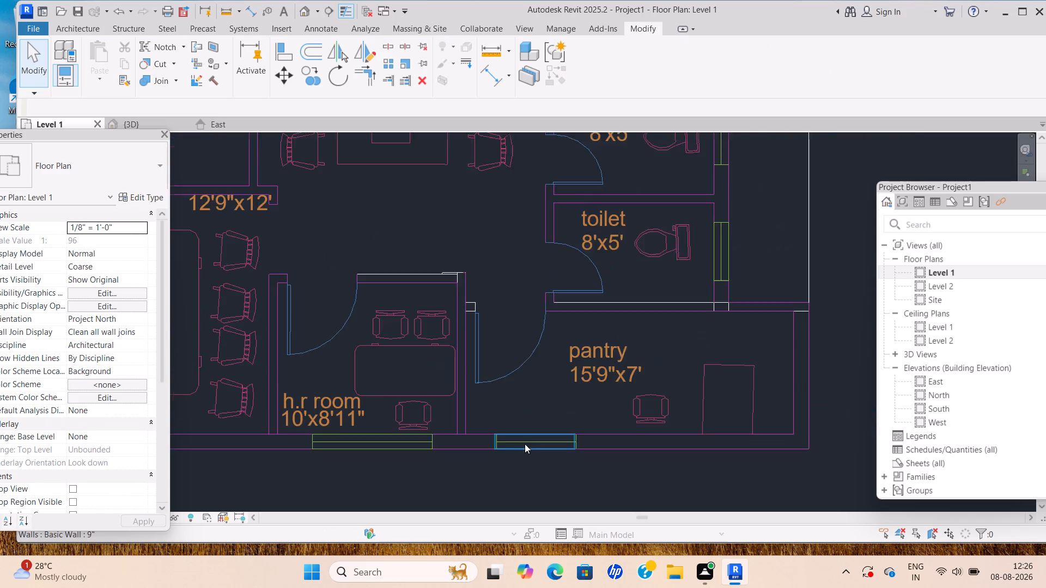
scroll(515, 447, "up", 5)
middle_click_drag(537, 445, 616, 423)
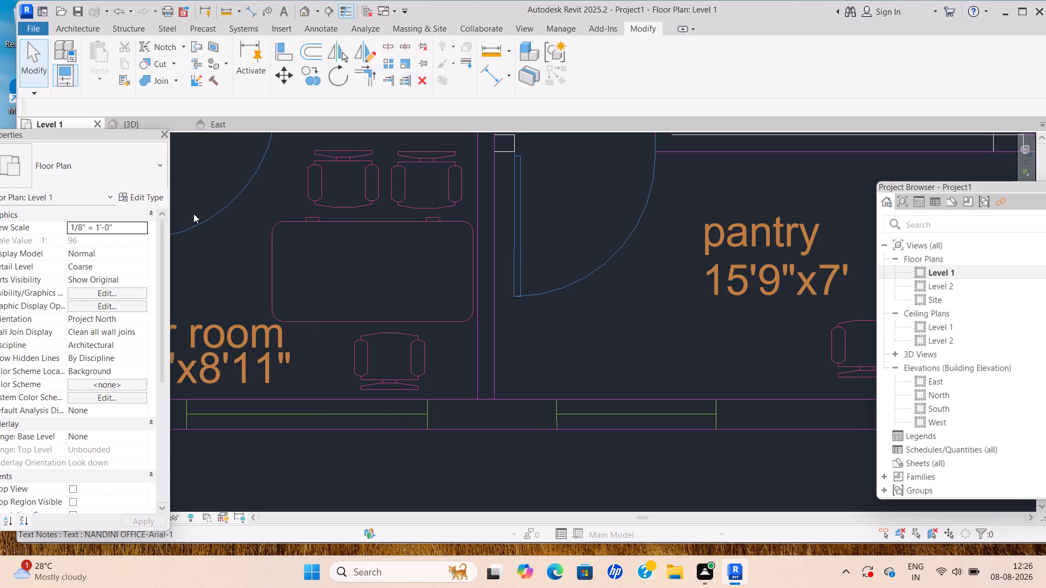
key("Escape")
scroll(672, 350, "down", 3)
middle_click(671, 352)
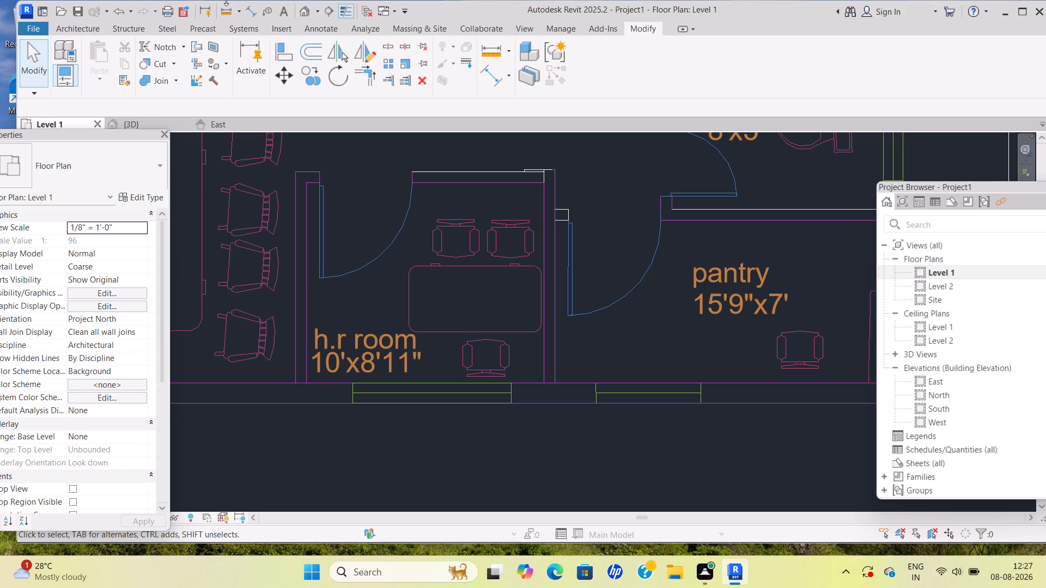
left_click(70, 21)
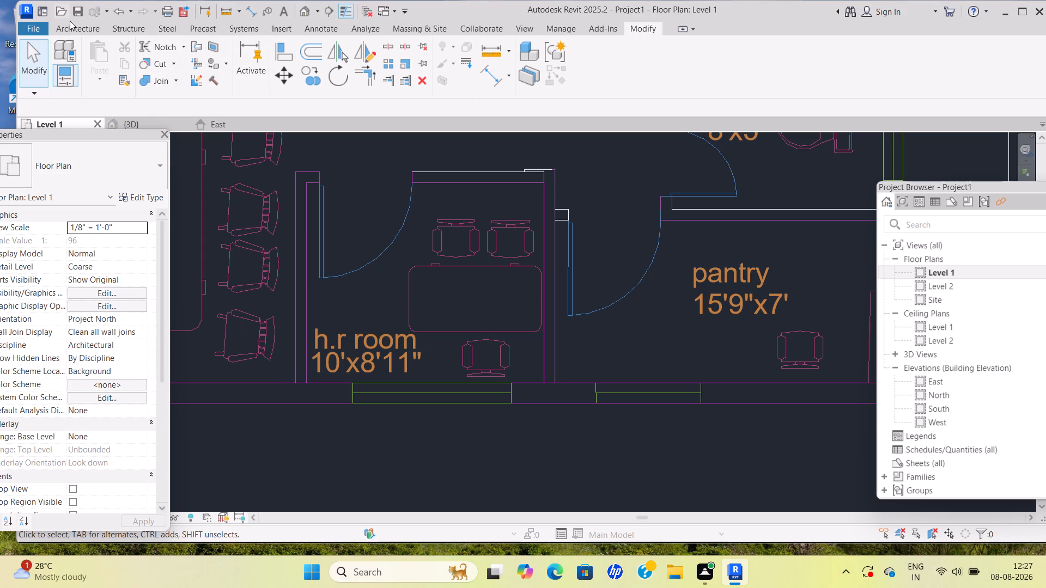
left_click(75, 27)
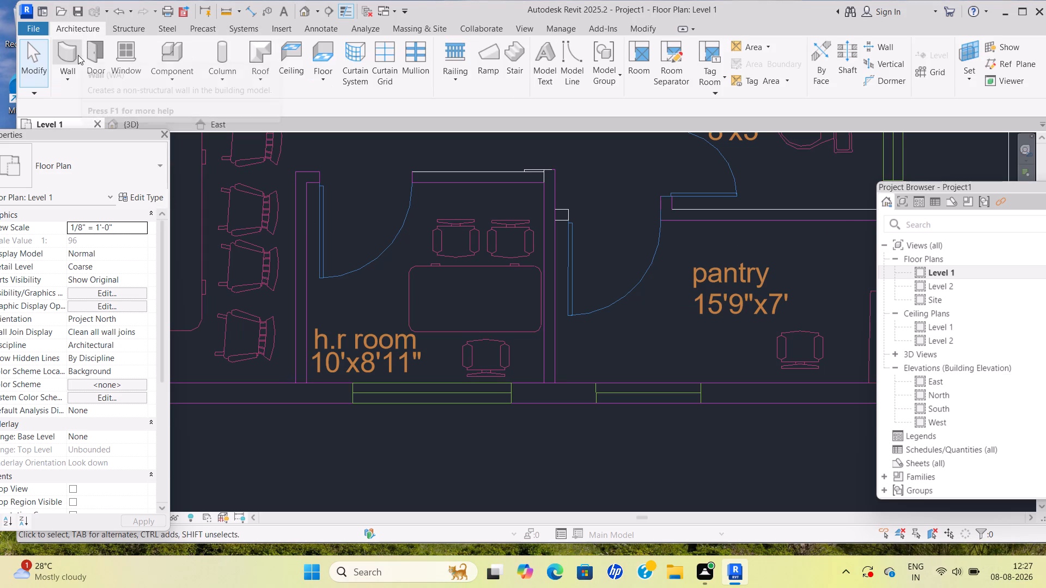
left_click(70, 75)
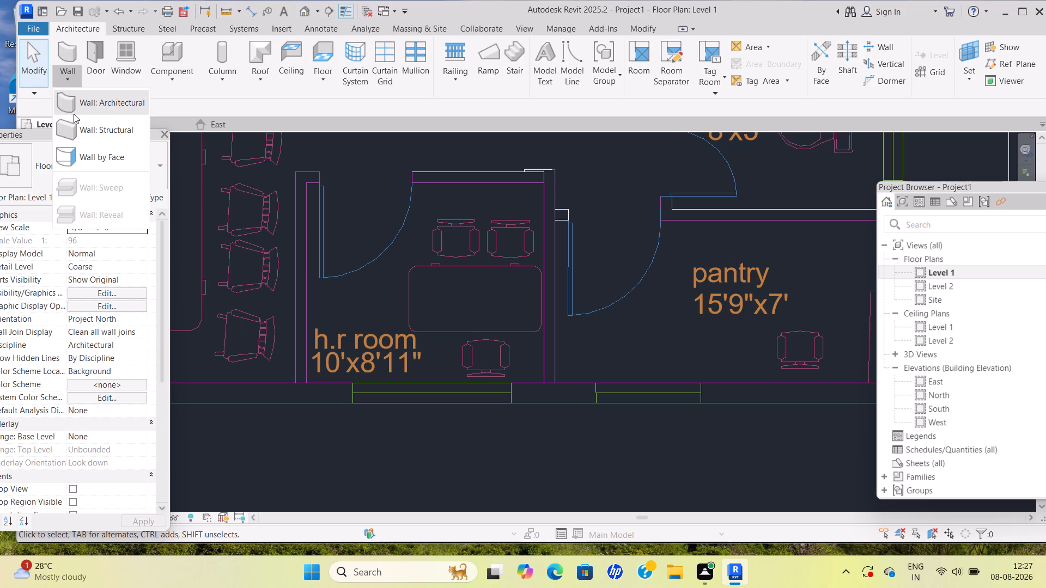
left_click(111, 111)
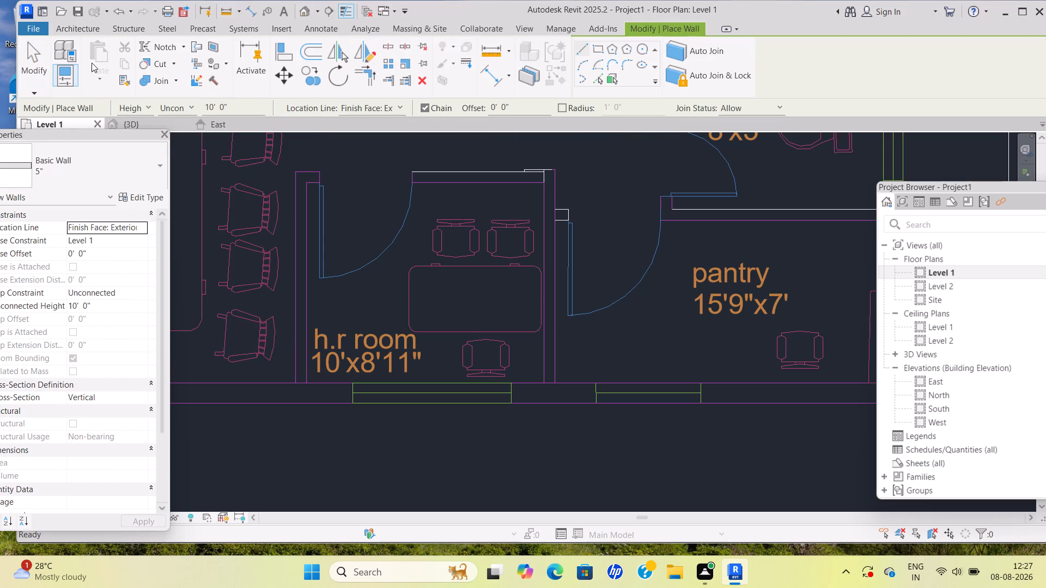
Start placing a window for the h.r room and set the Fixed 36" x 48" type's width to 6'.
left_click(91, 33)
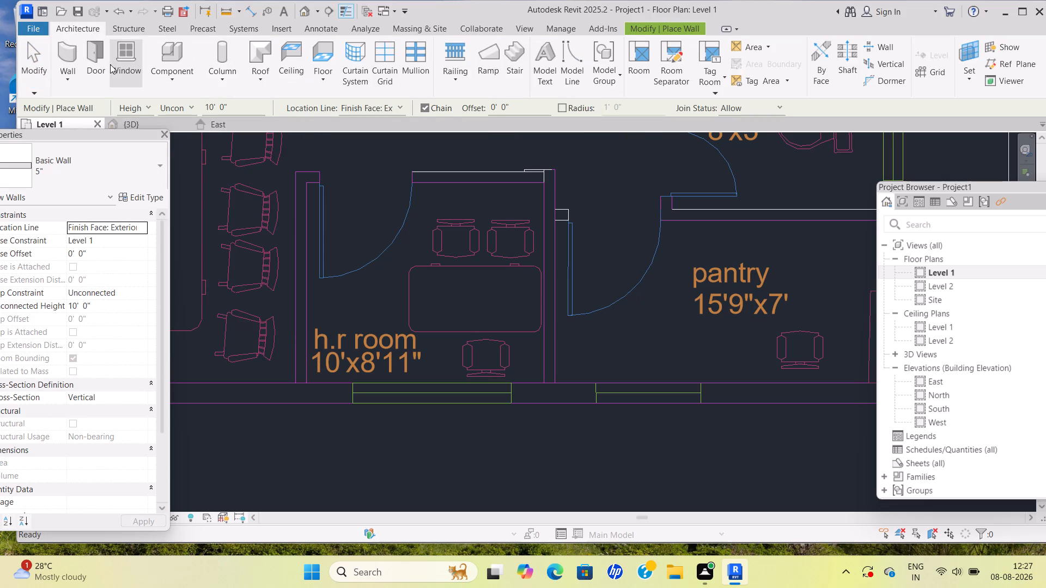
left_click(117, 68)
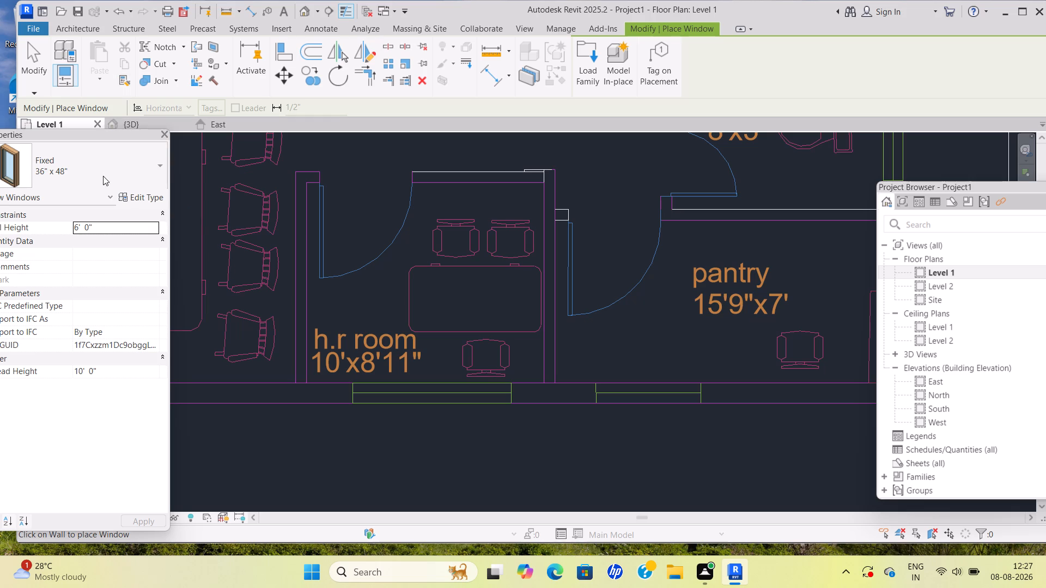
left_click(134, 199)
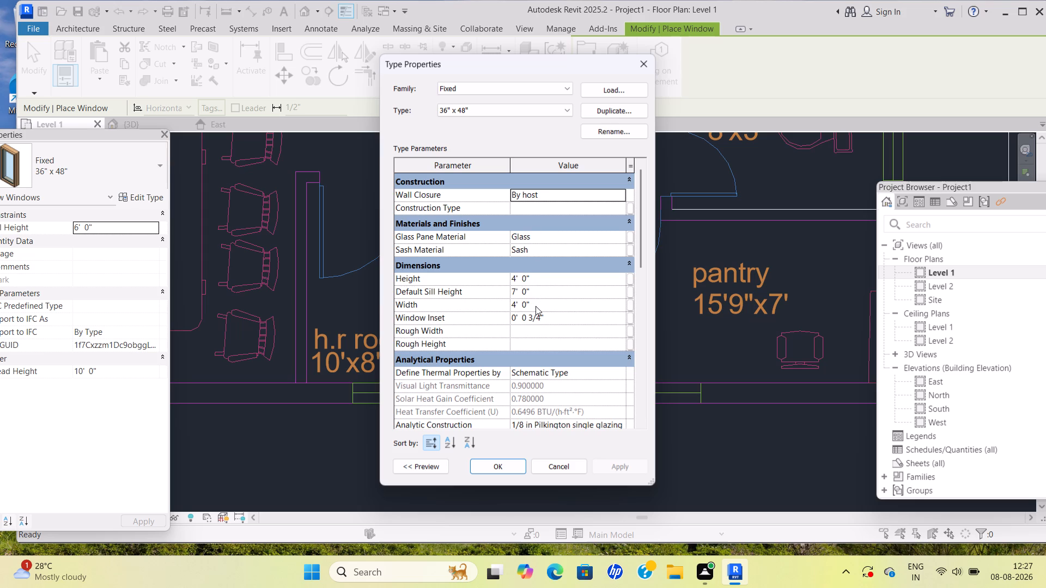
left_click(536, 306)
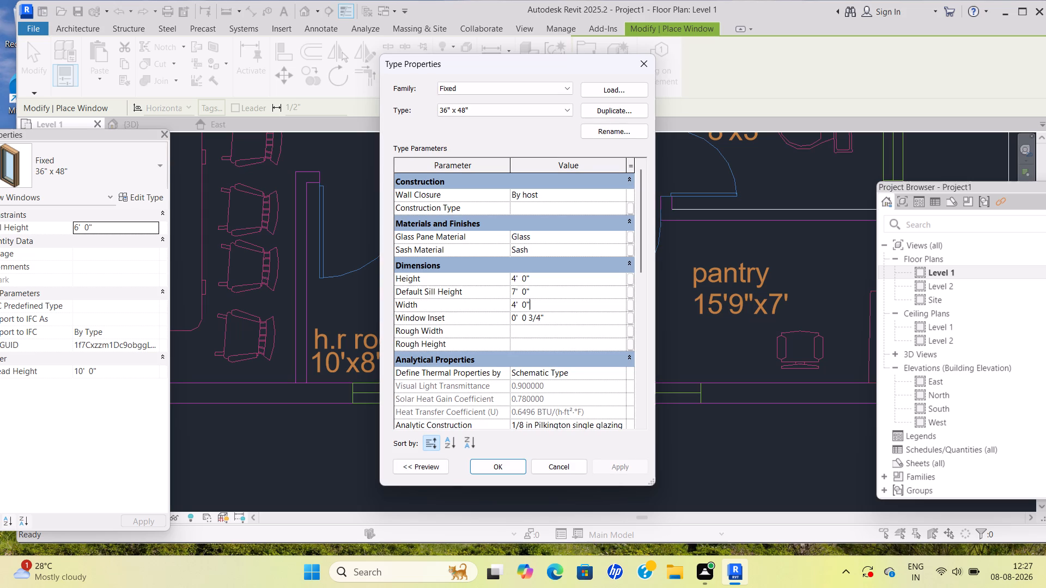
key("BackSpace")
key("BackSpace")
key("BackSpace")
key("BackSpace")
key("BackSpace")
key("BackSpace")
key("BackSpace")
key("BackSpace")
key("BackSpace")
key("BackSpace")
key("BackSpace")
key("BackSpace")
key("BackSpace")
key("BackSpace")
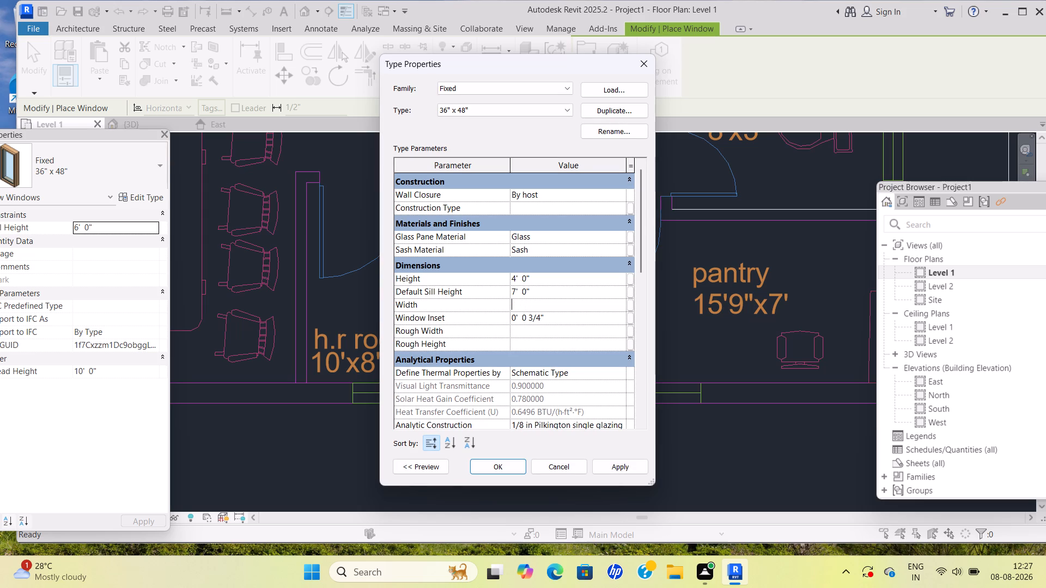
type("6'")
left_click(496, 471)
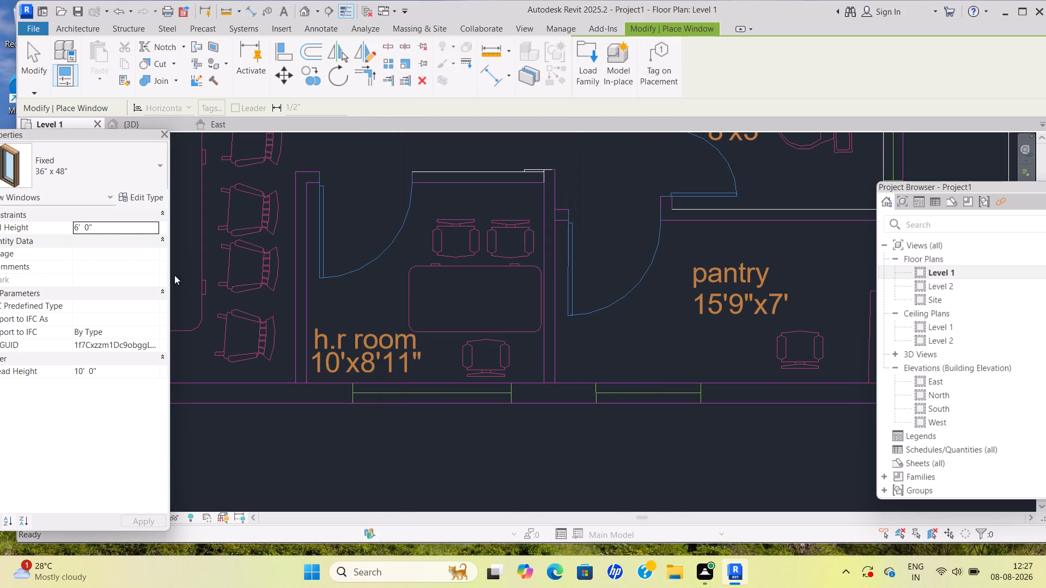
Place the Fixed window at the reference opening in the h.r room's exterior wall, flipping its orientation.
scroll(300, 354, "down", 3)
scroll(348, 381, "down", 2)
scroll(392, 389, "down", 1)
middle_click_drag(393, 389, 487, 384)
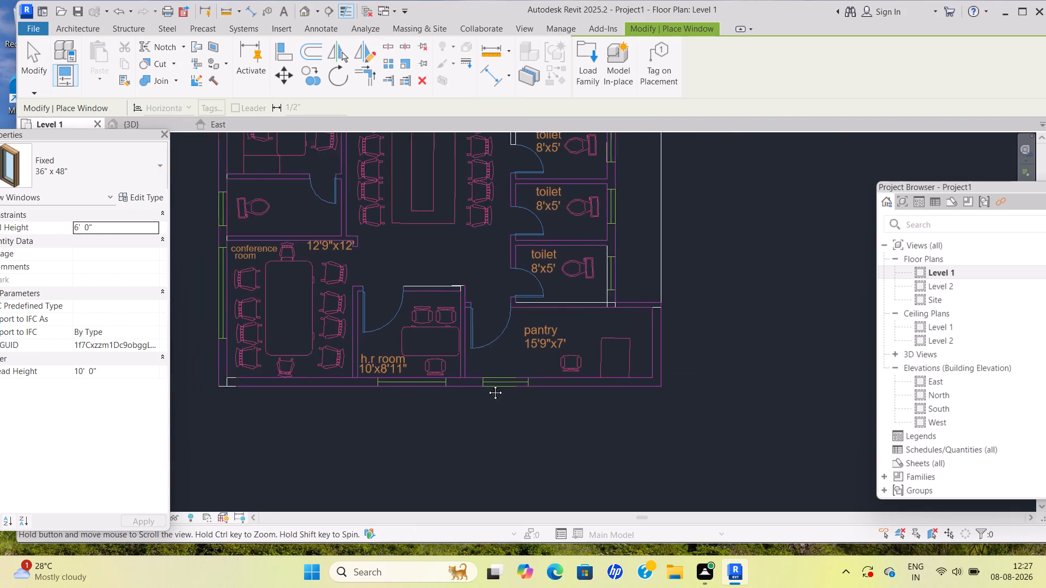
middle_click_drag(487, 384, 499, 378)
scroll(488, 374, "up", 11)
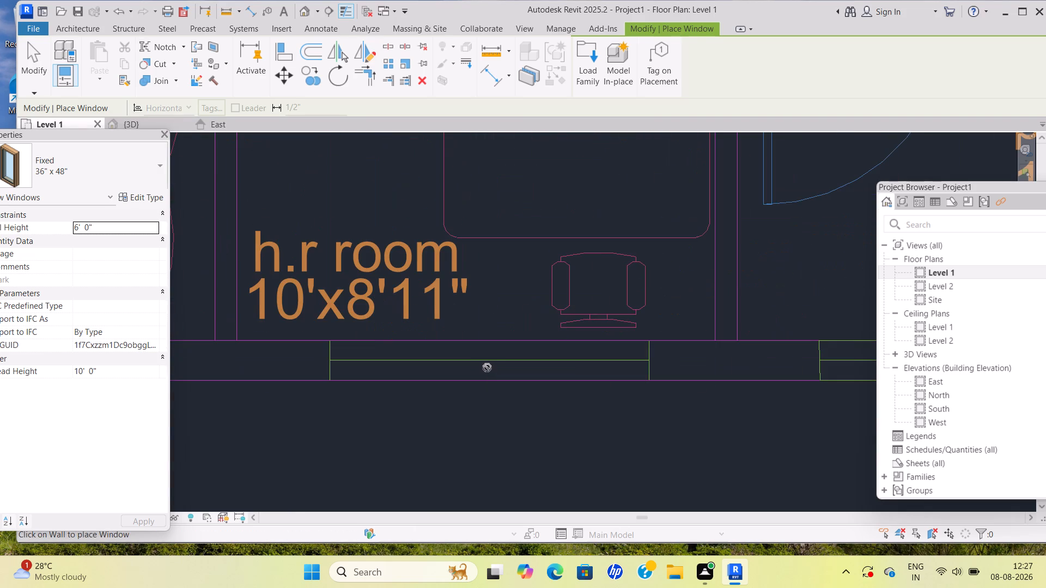
key("space")
left_click(455, 369)
Flip the orientation again and place another Fixed window near the middle of the h.r room opening.
scroll(441, 361, "down", 4)
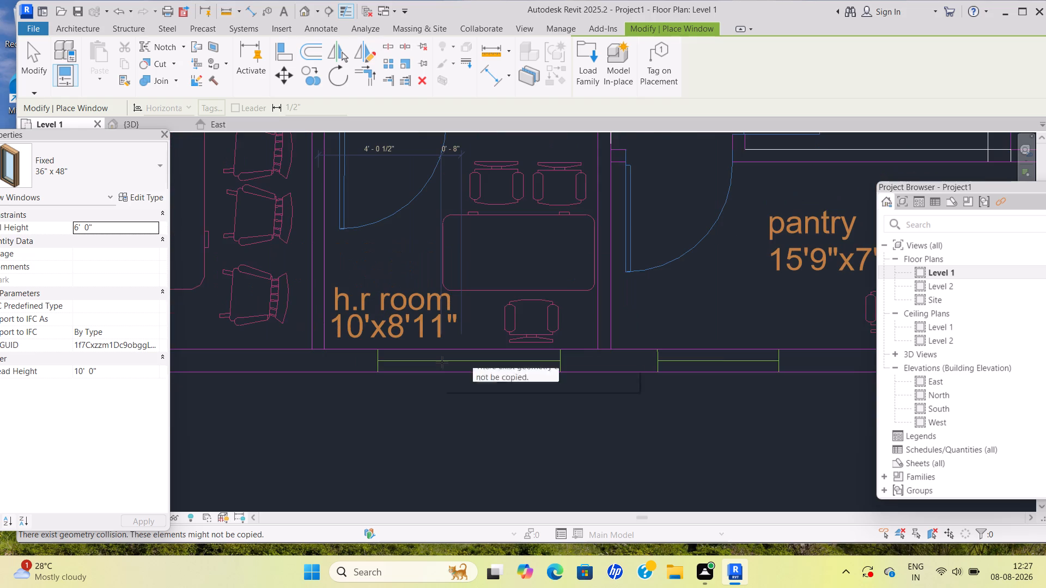
key("space")
key("space")
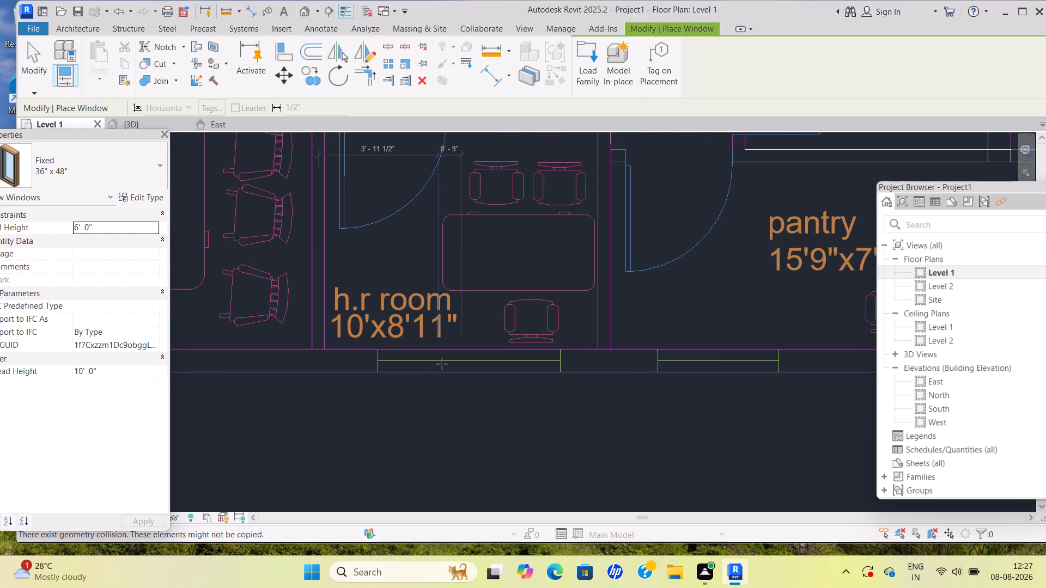
scroll(442, 364, "up", 2)
scroll(448, 361, "down", 3)
middle_click_drag(448, 365, 448, 378)
scroll(448, 373, "down", 1)
scroll(448, 378, "up", 3)
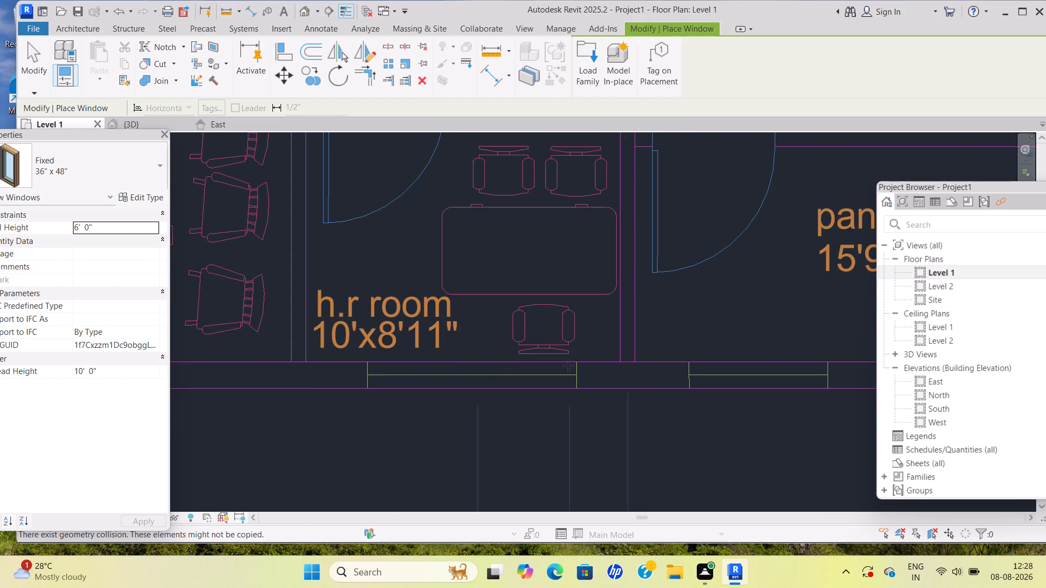
left_click(468, 369)
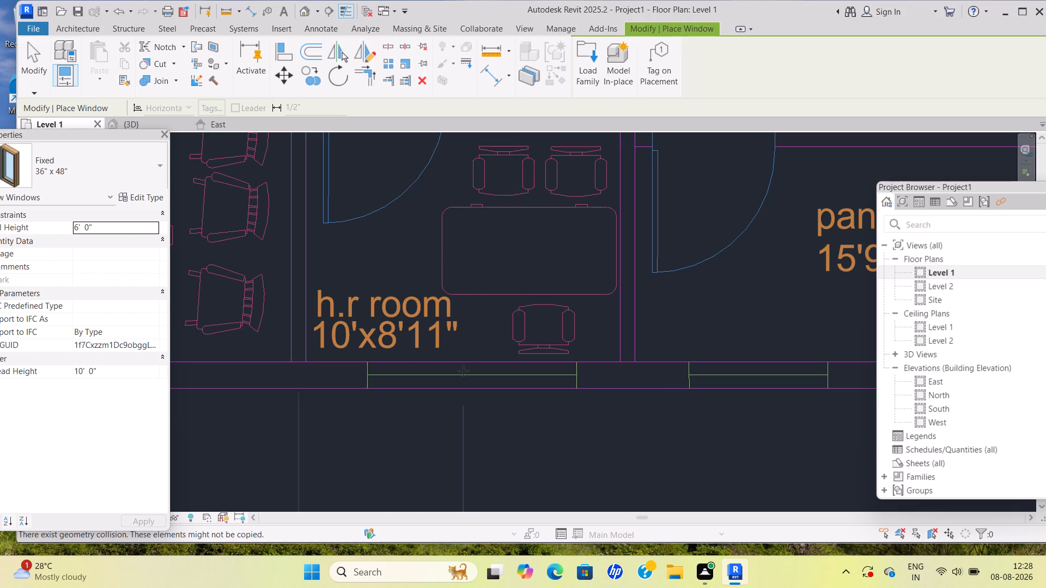
Place further Fixed windows at the h.r room opening, about 3' 3 1/2" from the conference room partition, flipping their orientation.
key("space")
key("space")
key("space")
key("space")
key("space")
key("space")
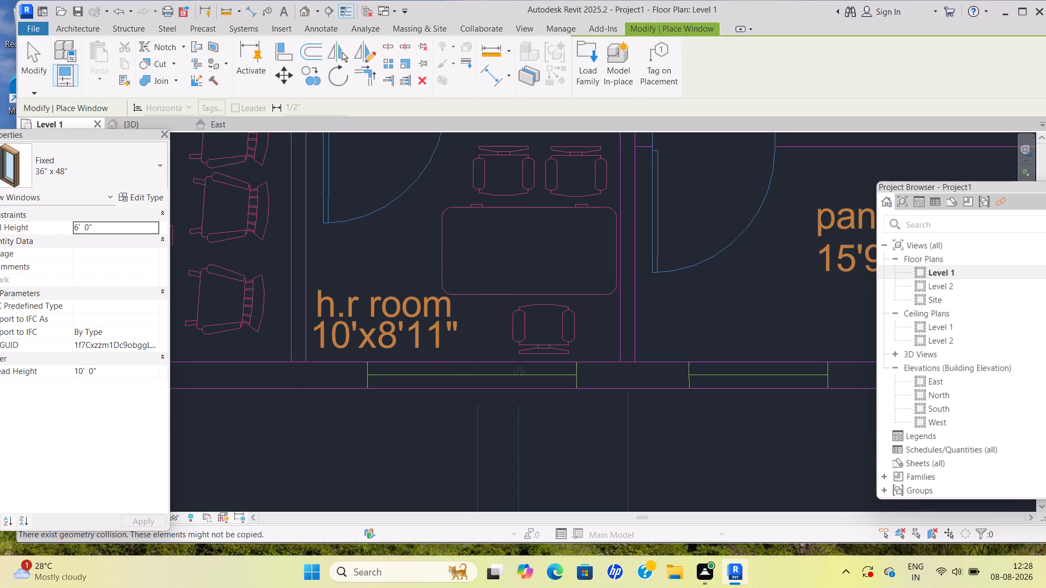
key("space")
key("space")
key("space")
key("space")
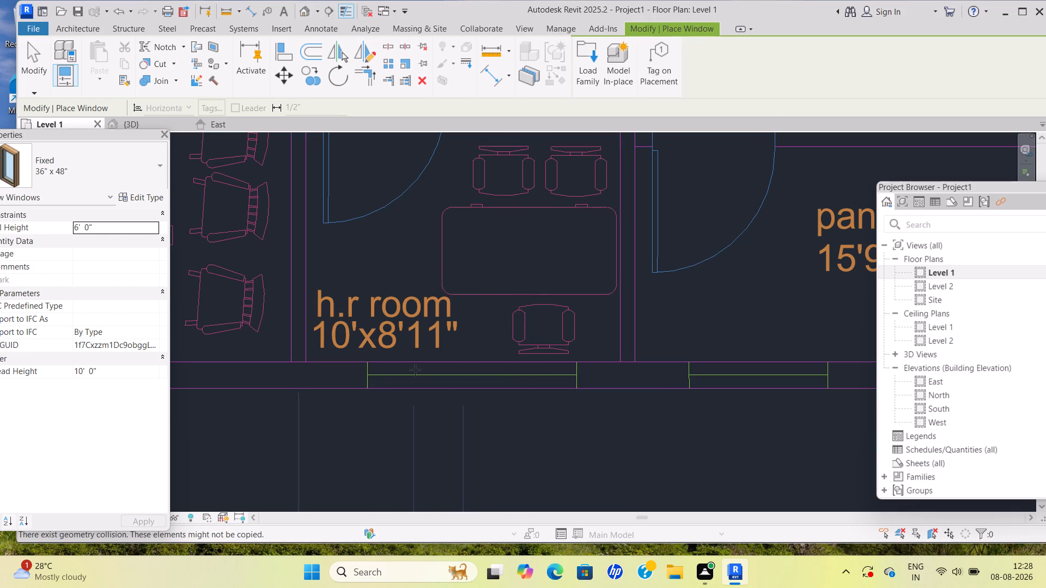
key("space")
key("space")
left_click(415, 370)
key("space")
key("space")
key("space")
key("space")
key("space")
key("space")
double_click(415, 370)
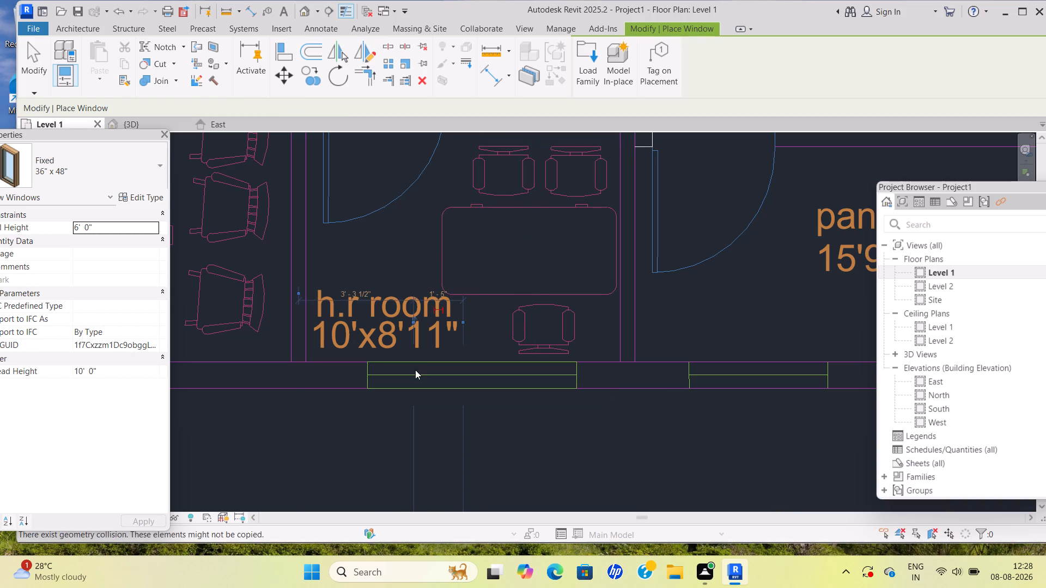
left_click(416, 370)
key("space")
left_click(417, 374)
Flip the orientation of the windows placed at the h.r room opening.
key("space")
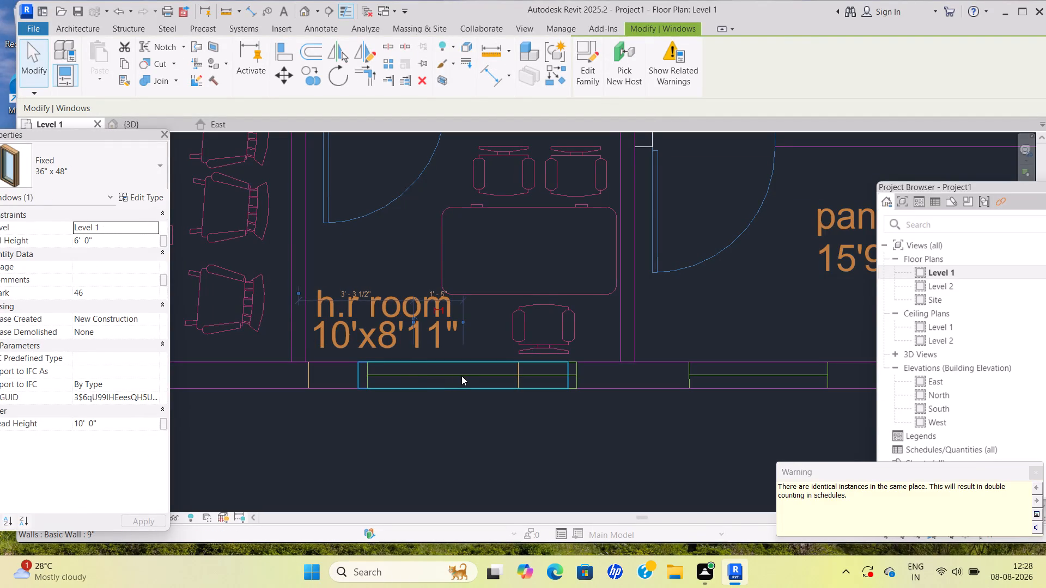
key("space")
left_click(461, 376)
key("space")
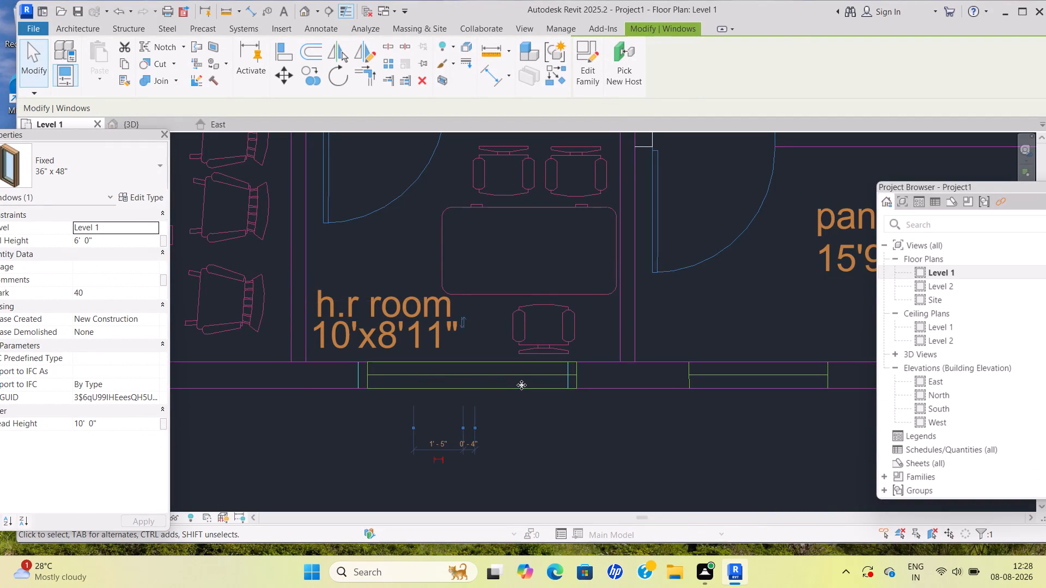
Restart window placement and try to place more Fixed windows near the pantry-side half of the h.r room opening.
key("Return")
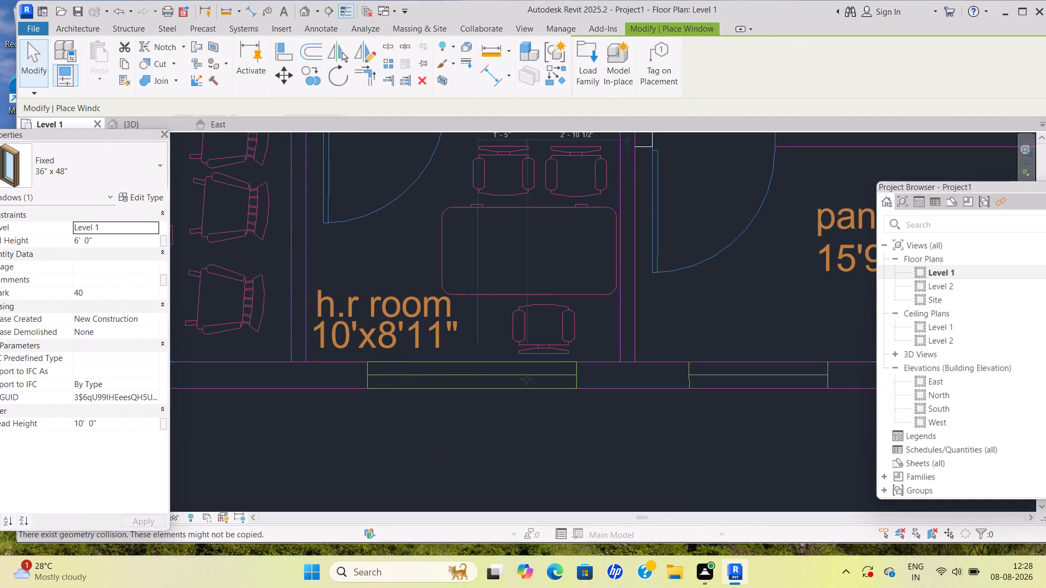
scroll(526, 379, "down", 1)
scroll(521, 376, "up", 6)
left_click(521, 376)
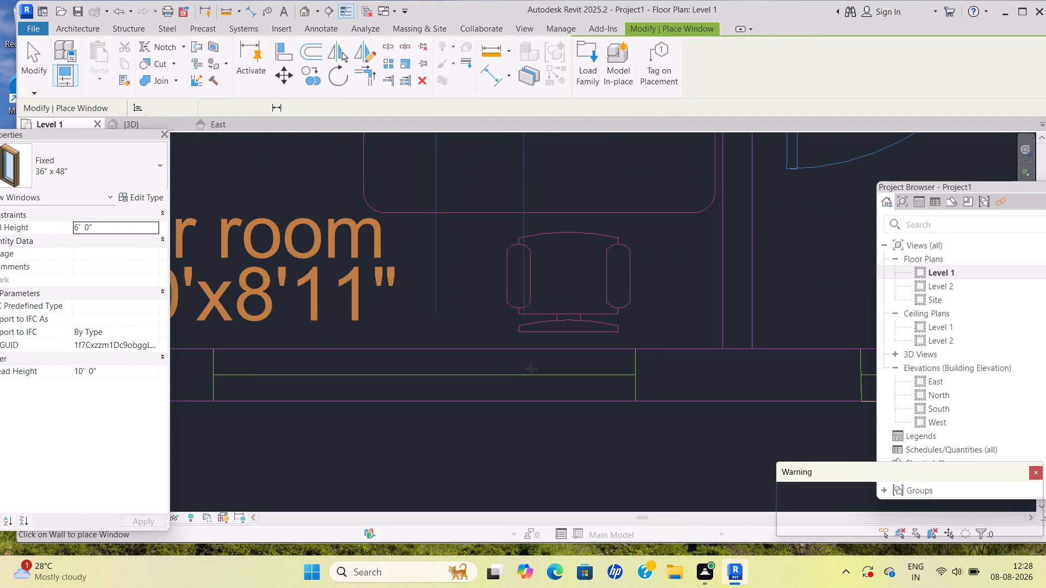
left_click(524, 377)
triple_click(524, 381)
triple_click(524, 380)
triple_click(524, 379)
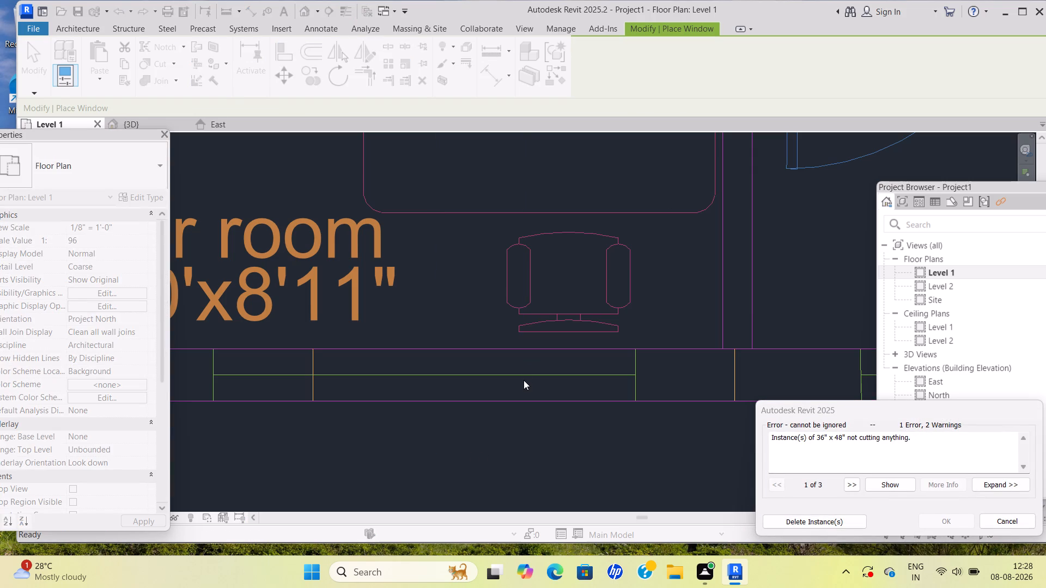
double_click(524, 380)
Examine the Fixed windows placed along the h.r room's outer wall against the reference opening.
scroll(174, 528, "up", 2)
scroll(275, 439, "down", 7)
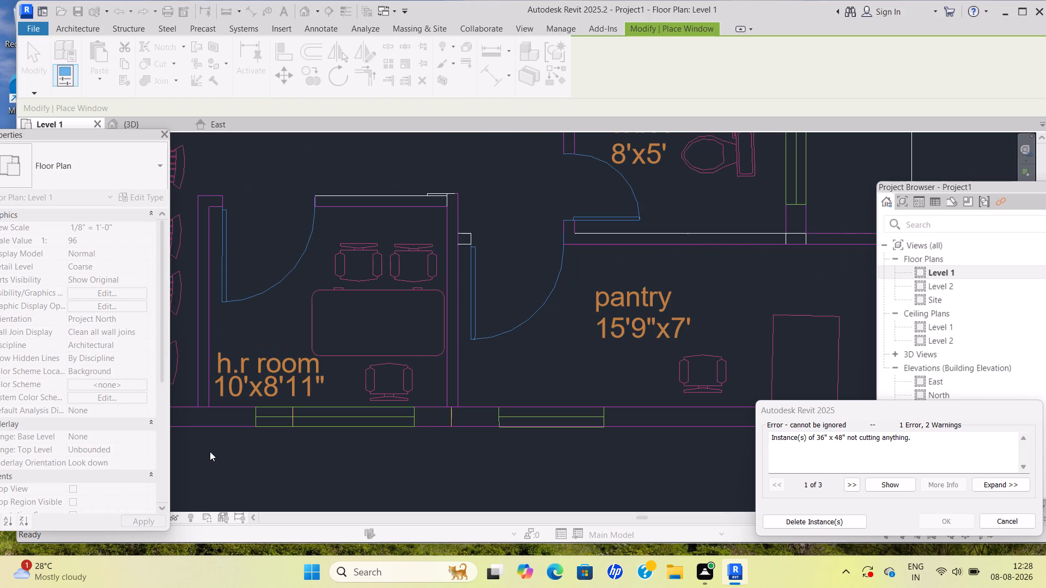
middle_click_drag(264, 431, 327, 447)
scroll(367, 435, "up", 4)
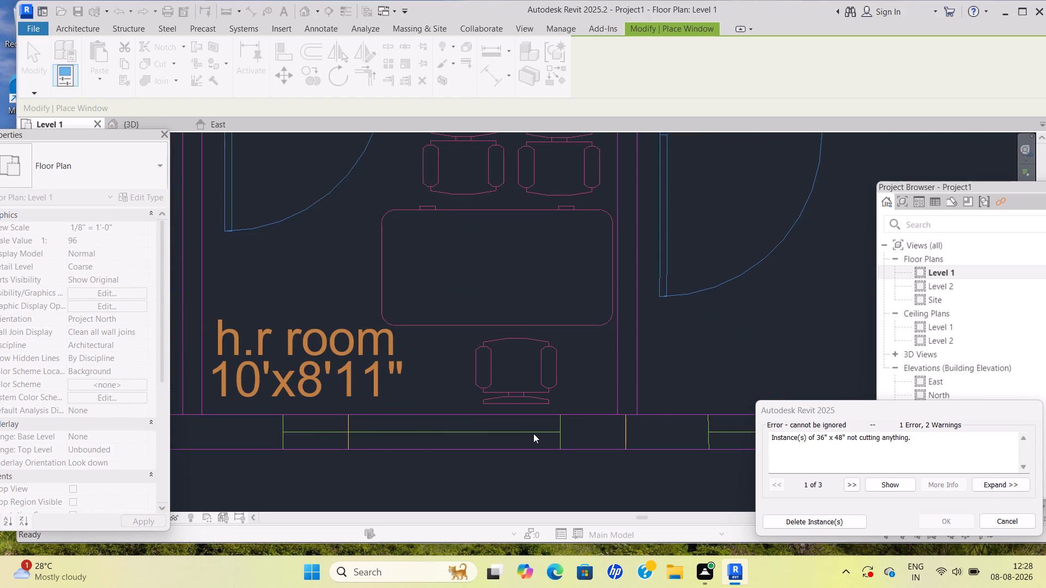
left_click(625, 436)
key("Escape")
Collapse the ribbon to its compact panel display.
left_click(643, 29)
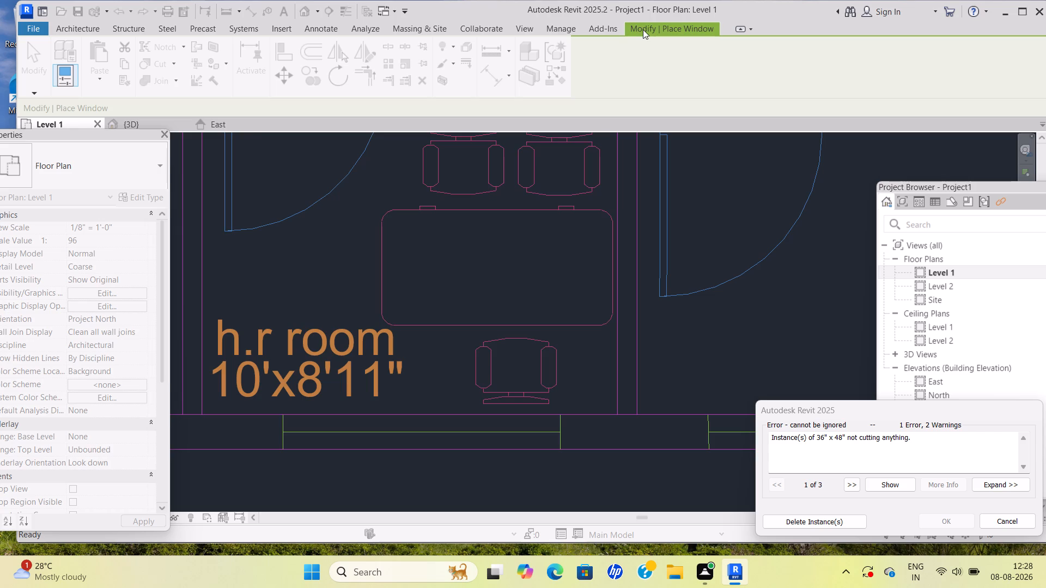
double_click(643, 29)
Examine the h.r room and pantry window openings along the outer wall on the Level 1 plan.
scroll(423, 370, "down", 1)
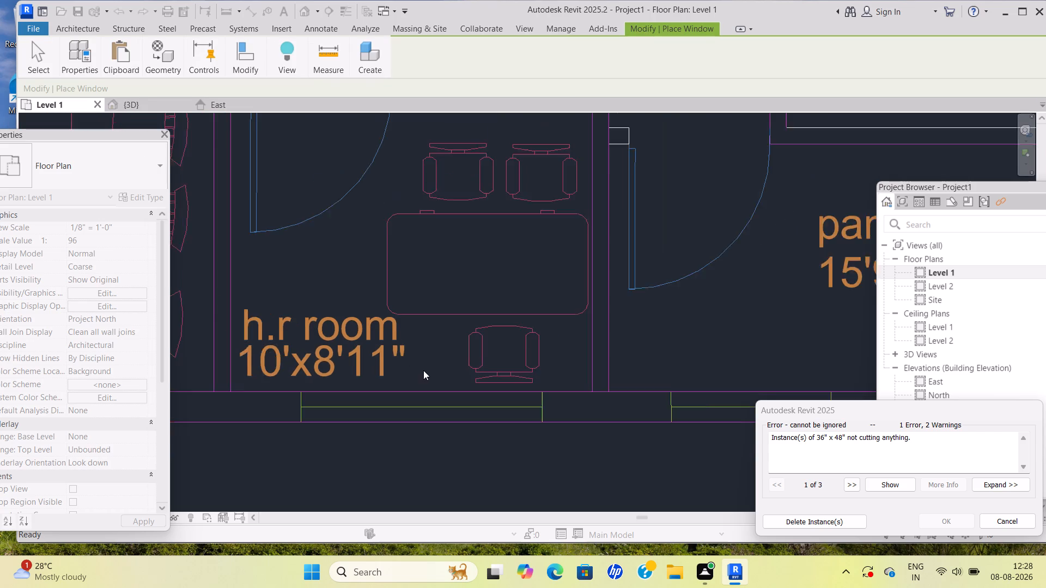
scroll(423, 370, "down", 1)
middle_click_drag(423, 370, 413, 356)
middle_click(410, 353)
scroll(419, 370, "down", 4)
middle_click(420, 369)
scroll(420, 377, "up", 4)
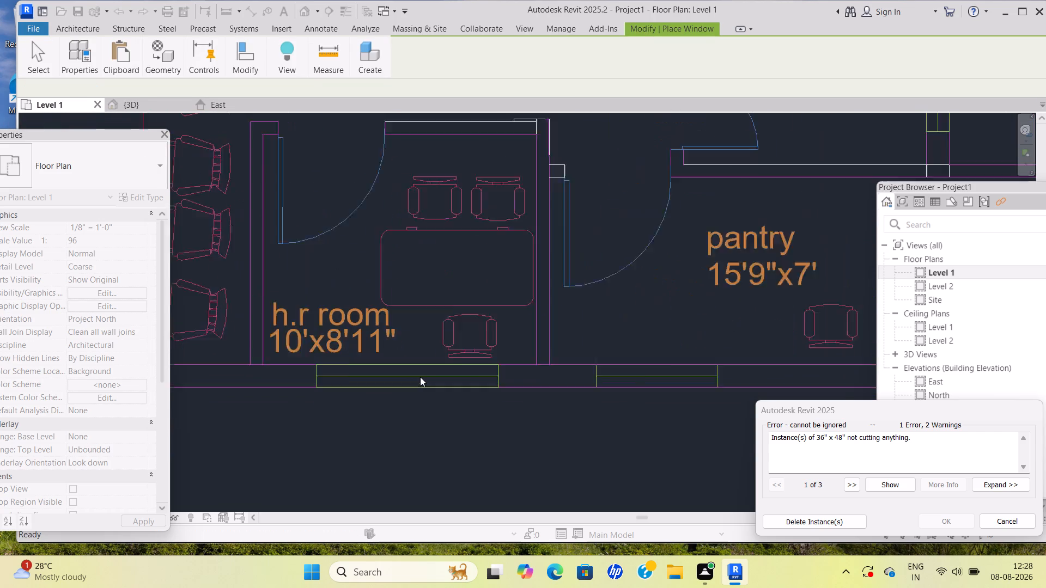
scroll(420, 377, "up", 2)
scroll(530, 375, "up", 3)
scroll(530, 375, "down", 3)
middle_click(489, 367)
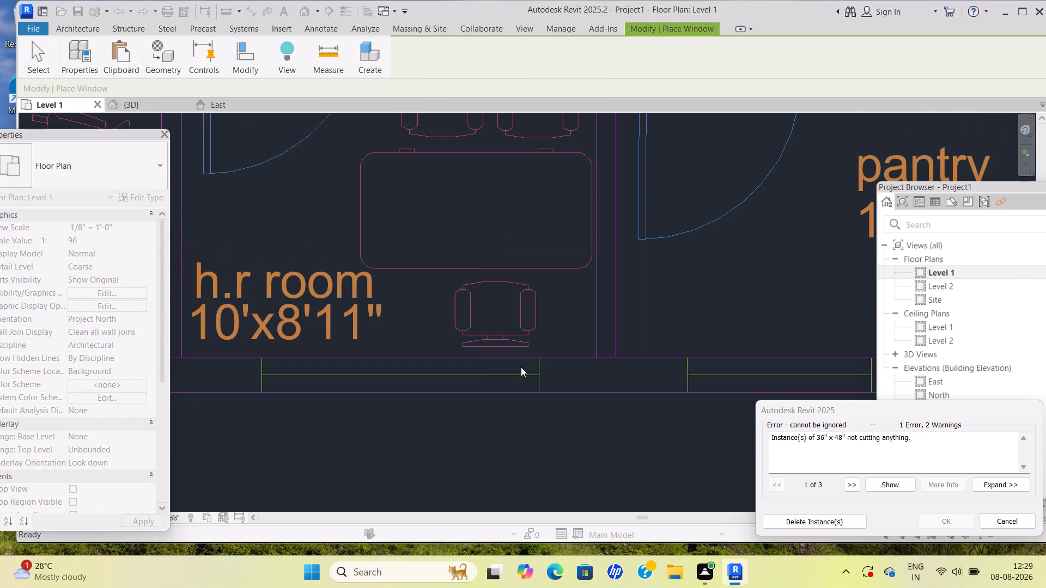
scroll(528, 368, "up", 5)
scroll(557, 384, "down", 2)
middle_click_drag(557, 384, 435, 380)
middle_click(429, 378)
scroll(429, 378, "up", 4)
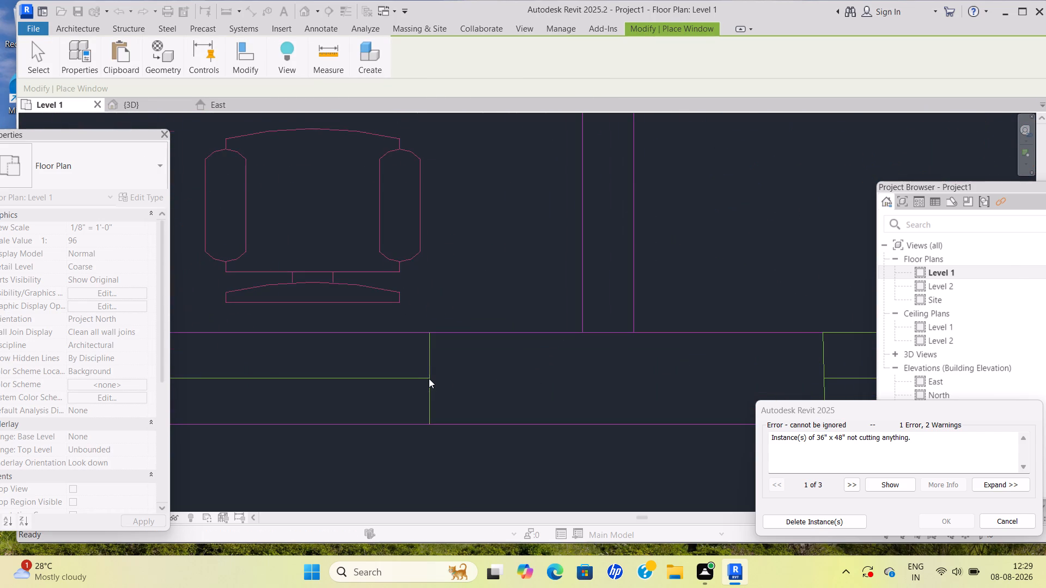
left_click(428, 378)
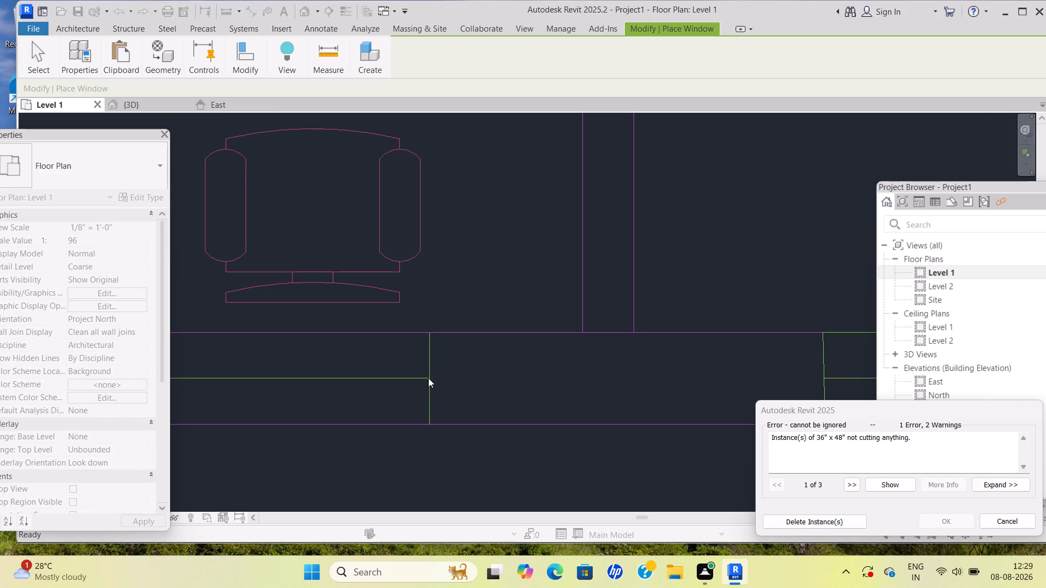
scroll(344, 388, "down", 5)
middle_click_drag(344, 387, 434, 362)
scroll(399, 370, "up", 1)
scroll(390, 370, "down", 3)
middle_click_drag(389, 370, 404, 367)
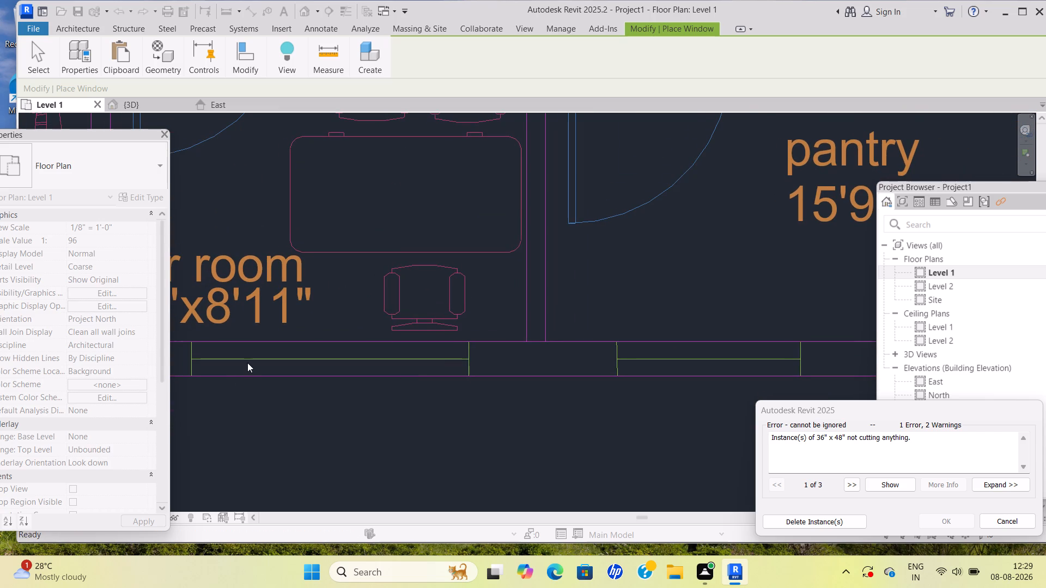
key("Escape")
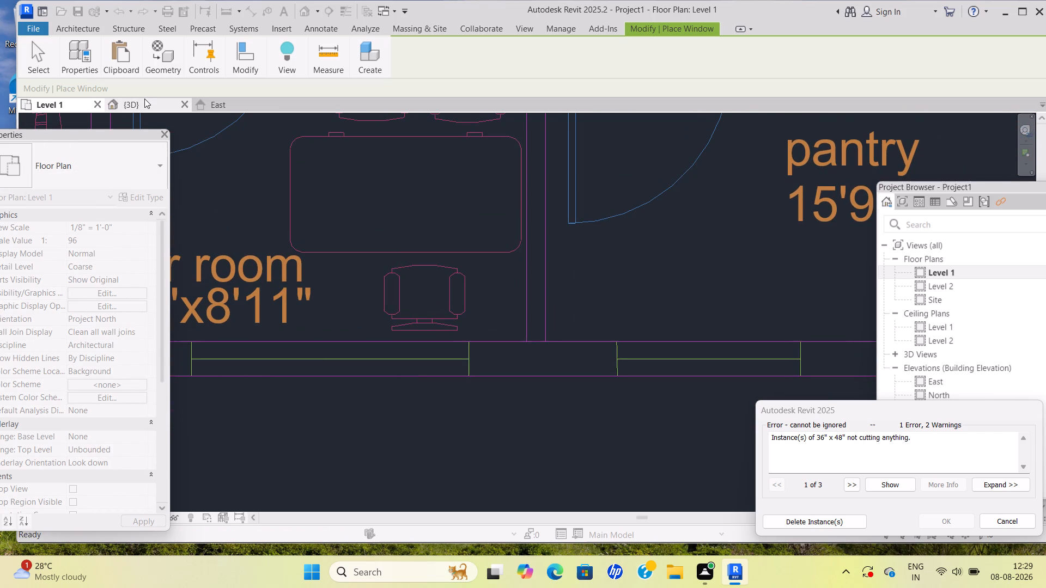
Switch to the 3D view and inspect the window set high in the side wall near the large wall opening.
left_click(144, 99)
scroll(497, 311, "down", 3)
scroll(416, 290, "down", 1)
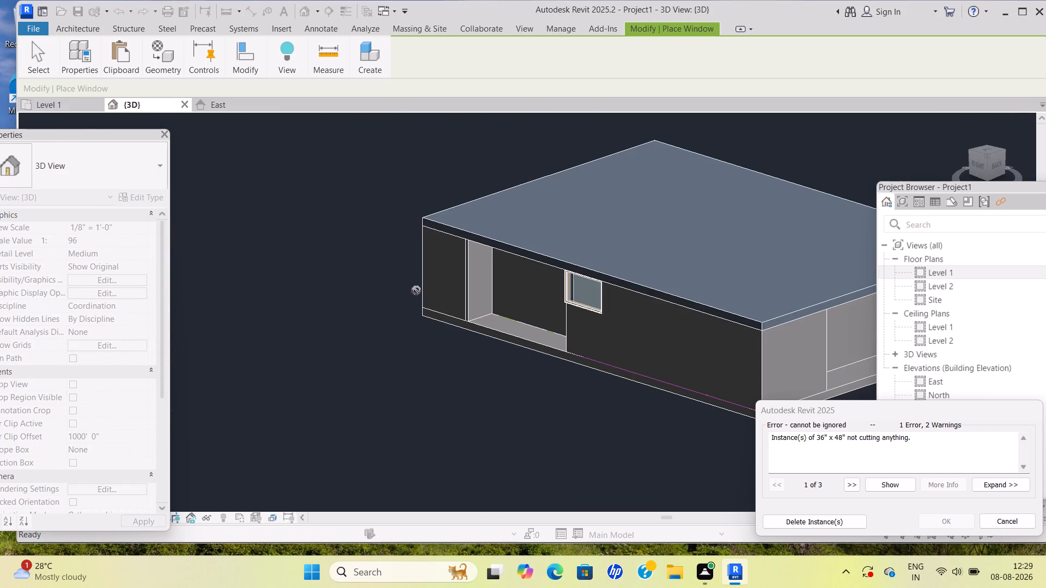
middle_click_drag(416, 290, 214, 321)
scroll(321, 339, "up", 6)
scroll(321, 339, "down", 2)
scroll(380, 316, "up", 11)
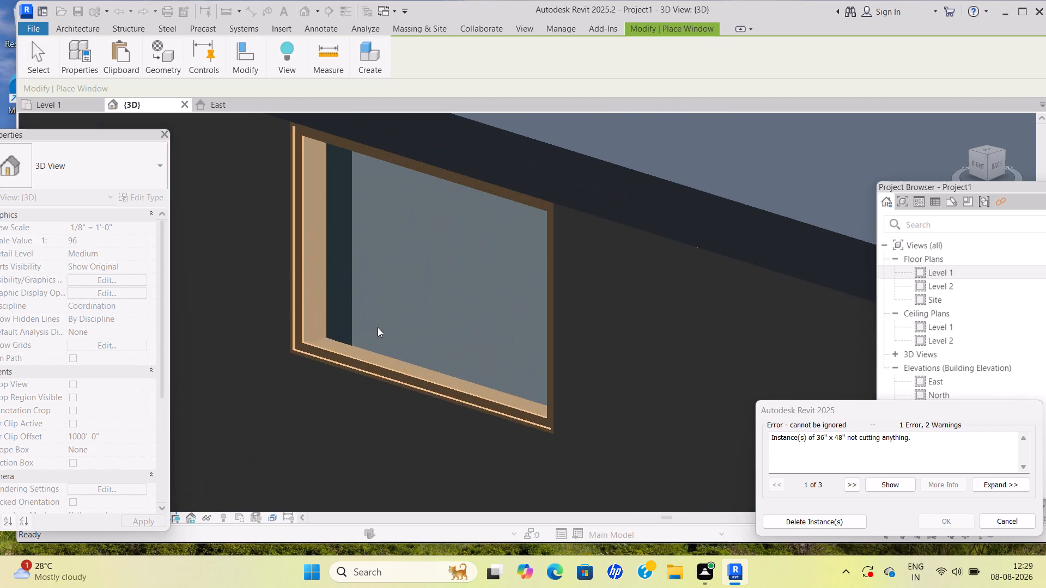
scroll(368, 350, "up", 5)
scroll(368, 350, "down", 10)
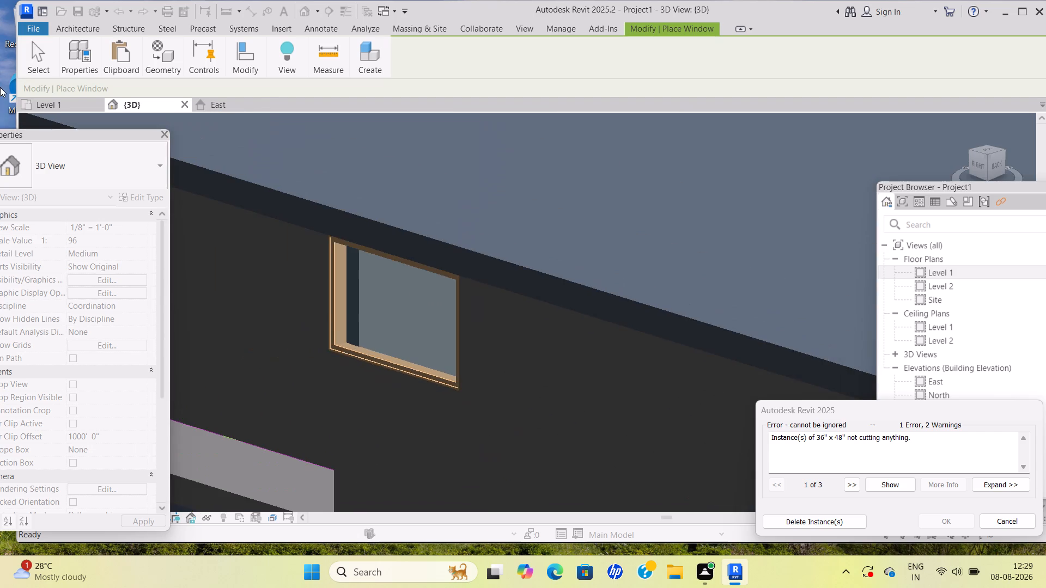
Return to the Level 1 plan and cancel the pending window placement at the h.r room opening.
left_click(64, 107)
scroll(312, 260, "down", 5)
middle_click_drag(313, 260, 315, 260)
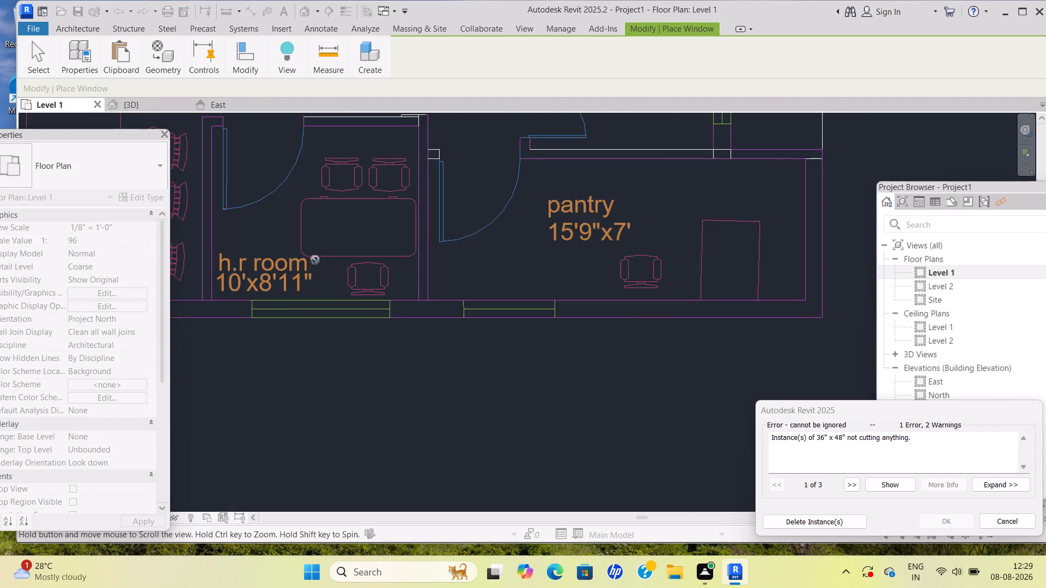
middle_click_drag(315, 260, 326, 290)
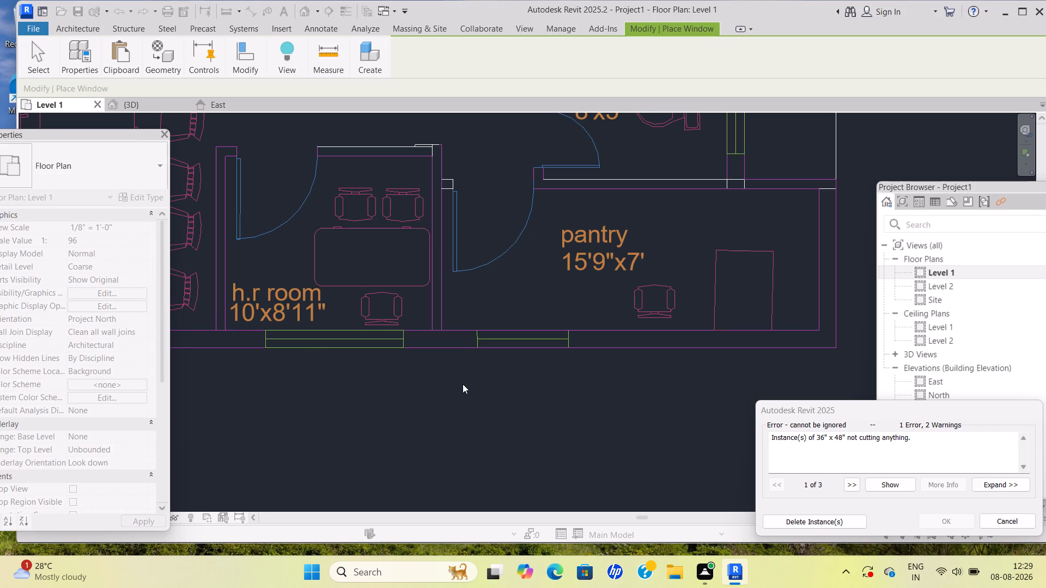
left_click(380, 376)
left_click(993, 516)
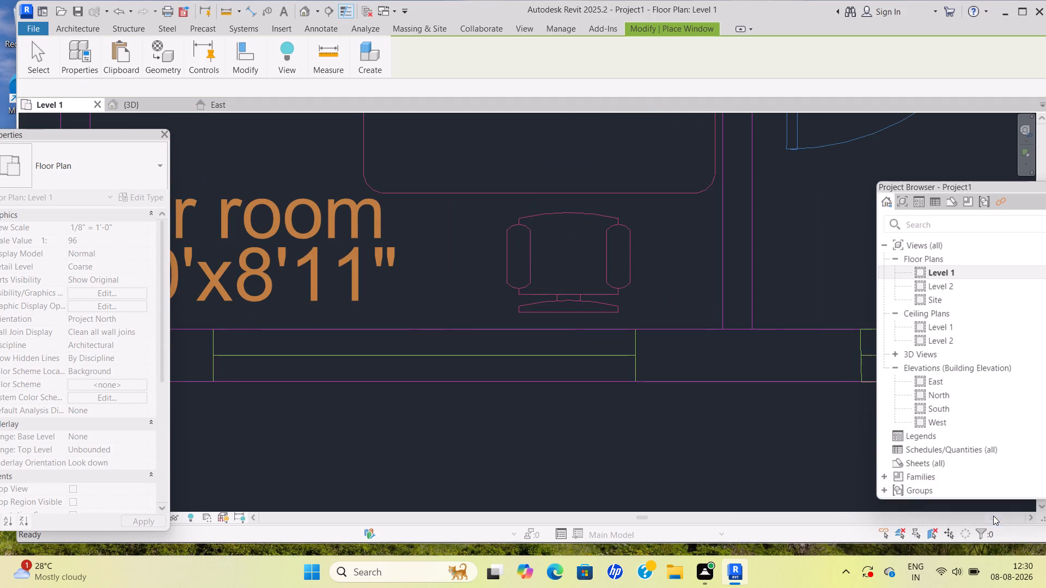
Dock the Project Browser beside the drawing area.
scroll(796, 390, "down", 6)
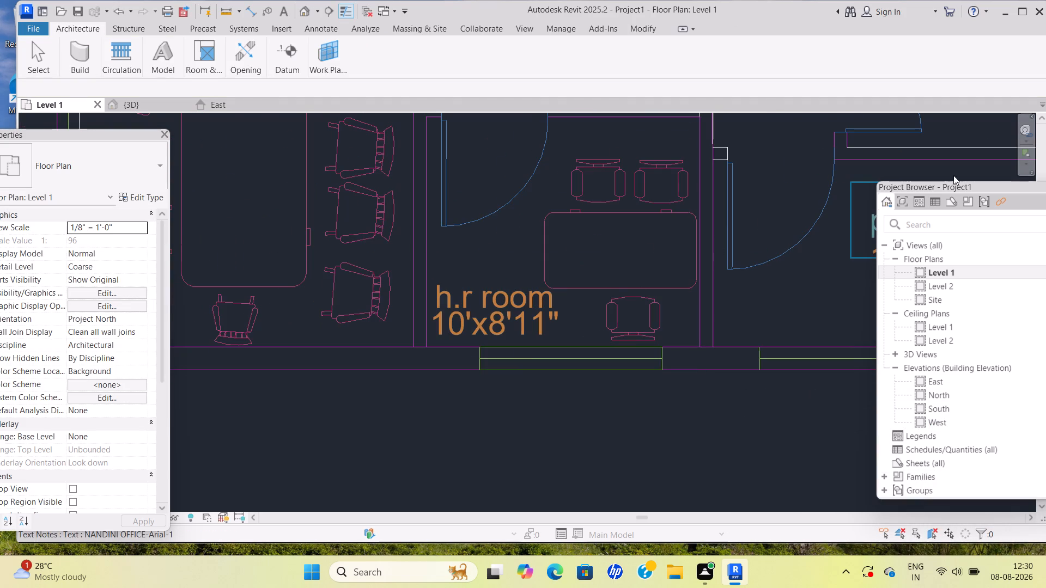
left_click_drag(940, 188, 1045, 242)
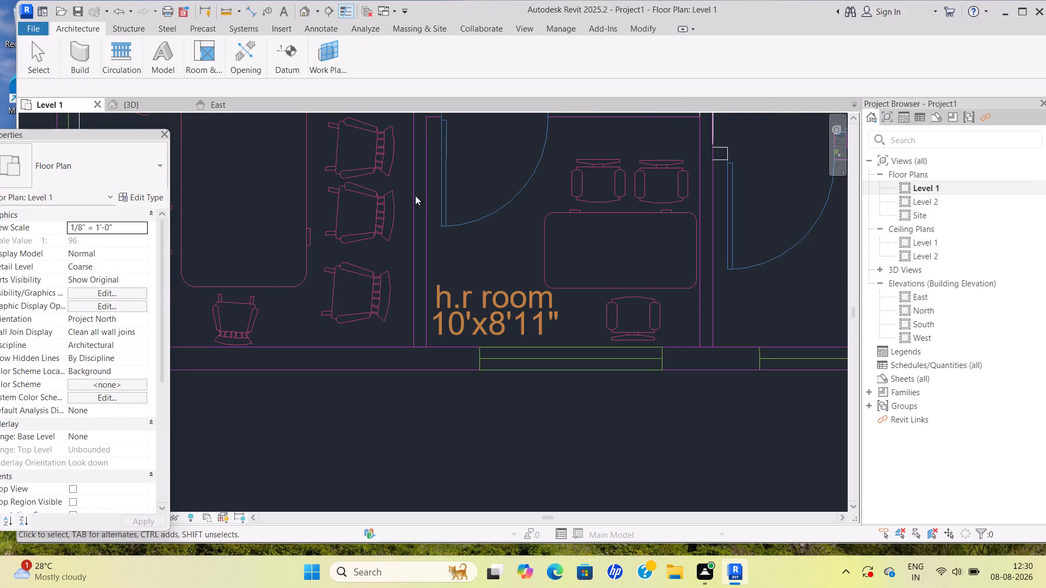
Maximize the program window and dock the Properties palette beside the drawing area.
left_click_drag(149, 141, 0, 163)
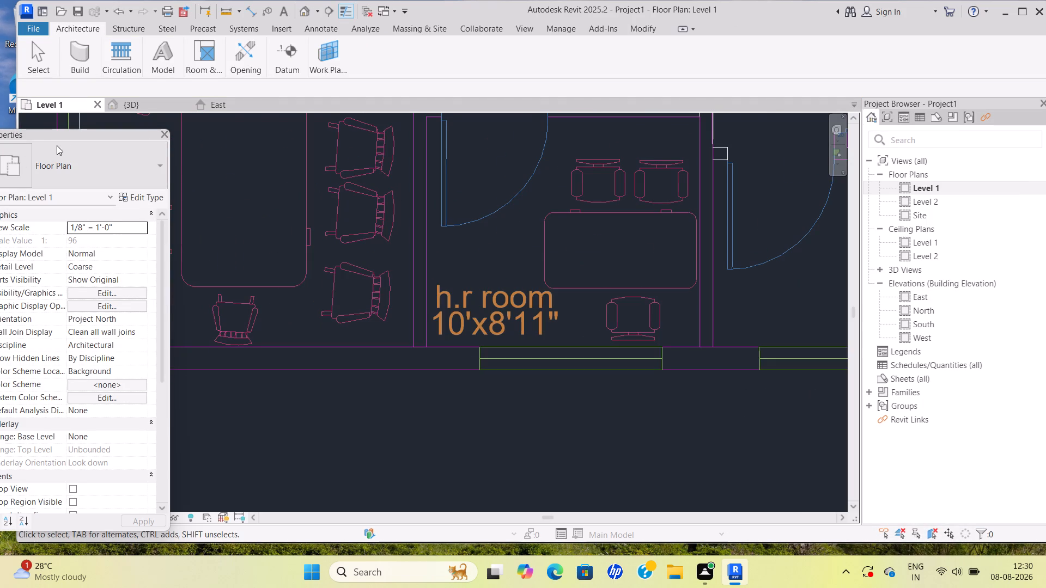
left_click_drag(71, 137, 94, 171)
left_click(185, 156)
left_click(164, 148)
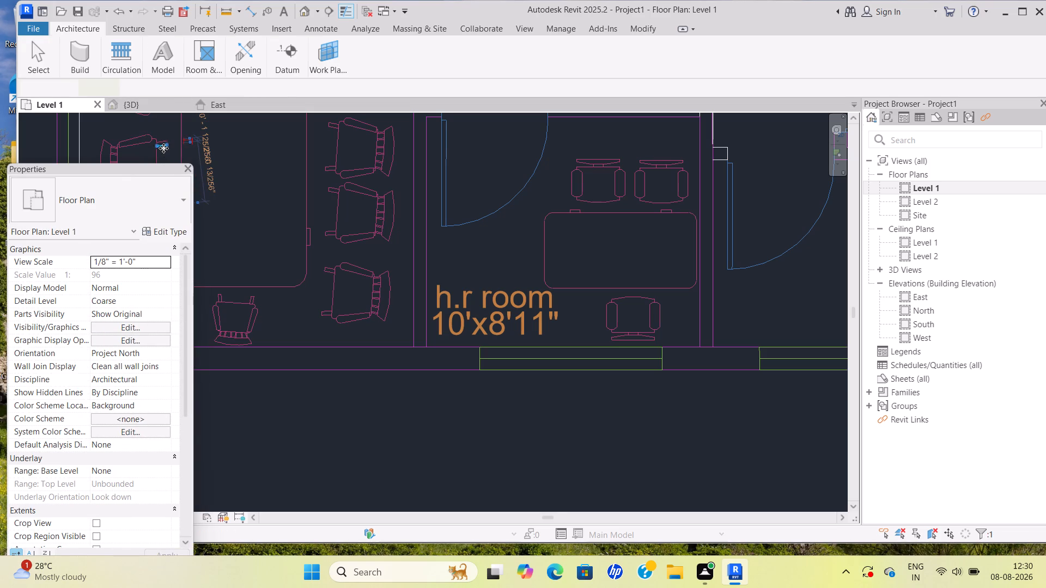
left_click(295, 140)
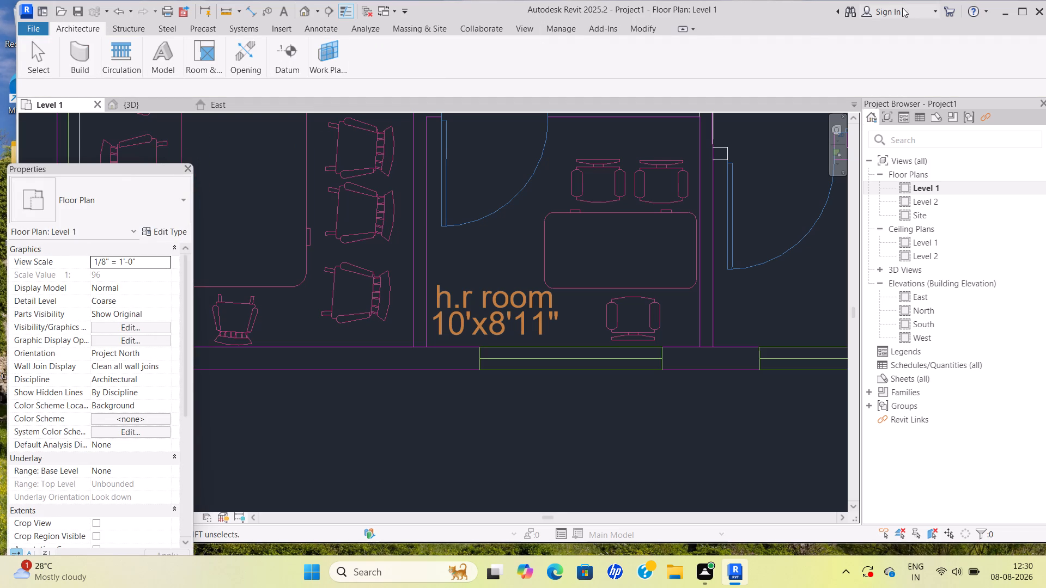
left_click(1017, 7)
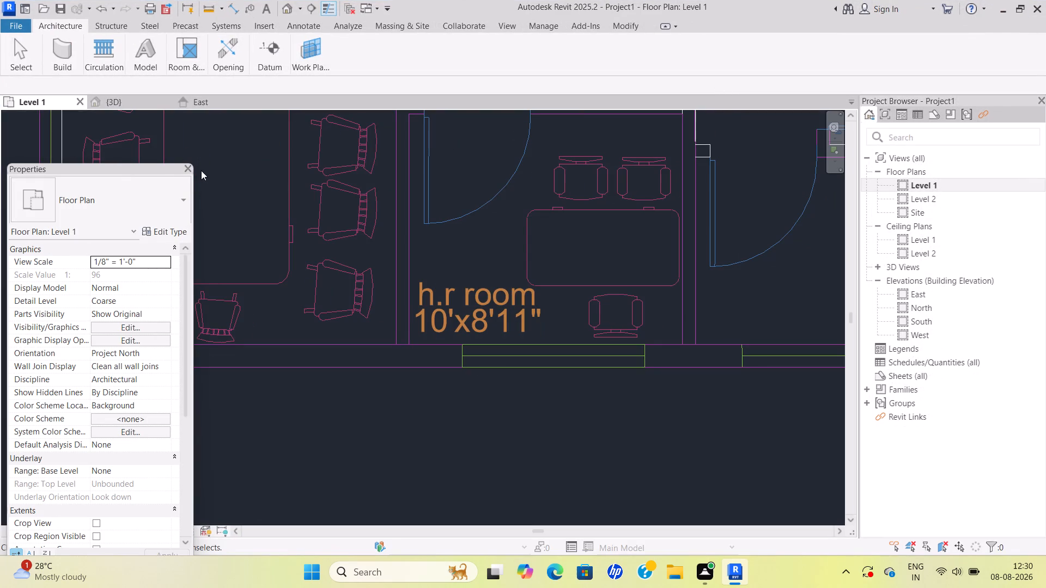
left_click_drag(175, 173, 0, 183)
Inspect the h.r room opening on the plan and the side-wall window in the 3D view.
scroll(296, 206, "down", 9)
scroll(466, 217, "up", 1)
middle_click_drag(471, 222, 504, 297)
scroll(506, 304, "up", 7)
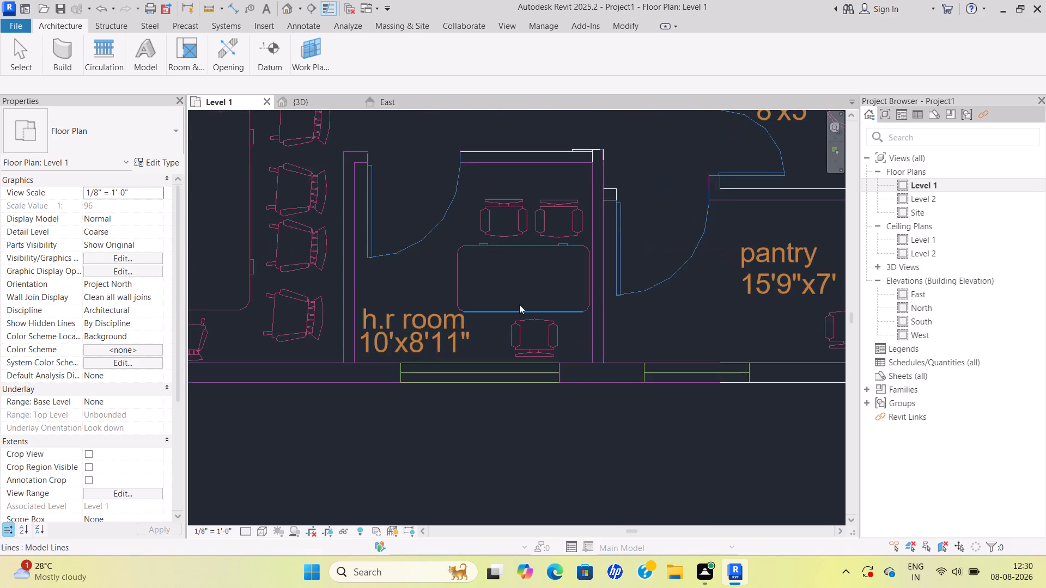
scroll(480, 285, "down", 5)
left_click(327, 103)
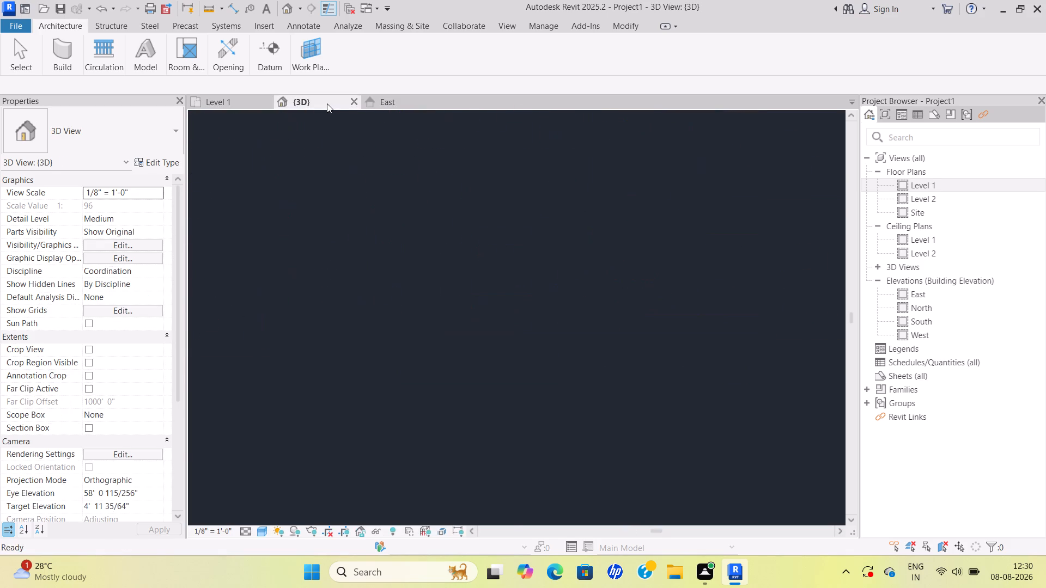
scroll(540, 277, "down", 10)
scroll(546, 280, "up", 4)
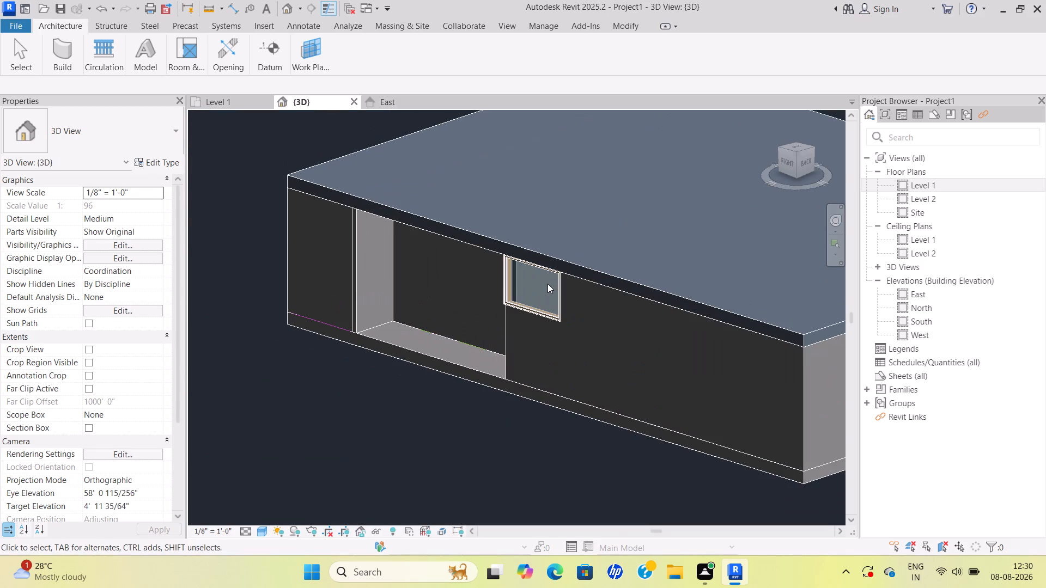
scroll(548, 284, "up", 1, "alt")
middle_click_drag(548, 283, 582, 280, "alt")
scroll(542, 281, "down", 4)
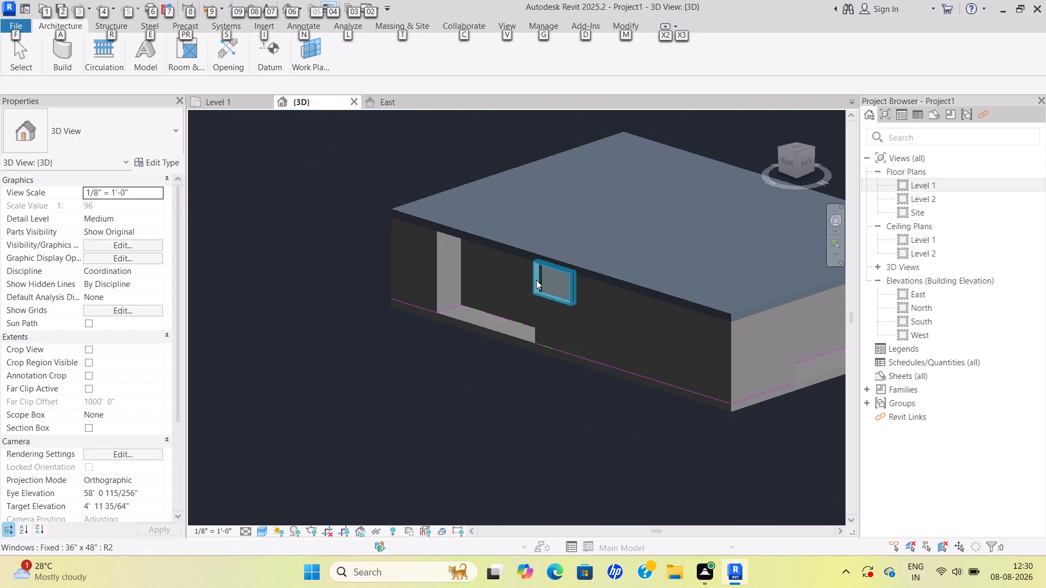
left_click(523, 278)
middle_click_drag(524, 279, 570, 284, "shift")
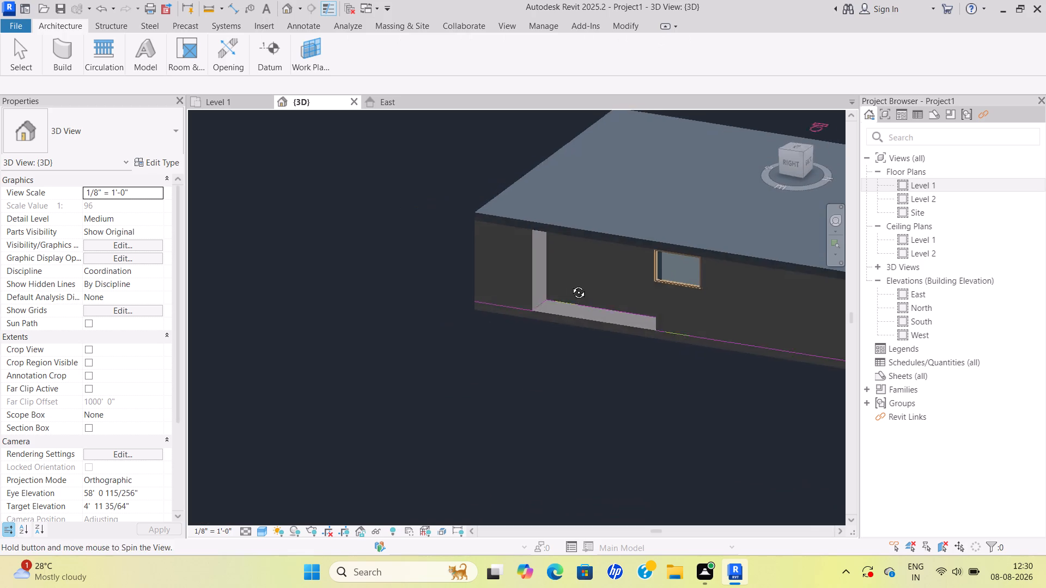
middle_click_drag(570, 284, 571, 284, "shift")
scroll(574, 277, "down", 6, "shift")
middle_click_drag(614, 255, 506, 284)
scroll(593, 278, "up", 1, "shift")
Inspect the front wall's windows in 3D and check the properties of the single Fixed window beside the clustered ones.
middle_click_drag(595, 277, 746, 285, "shift")
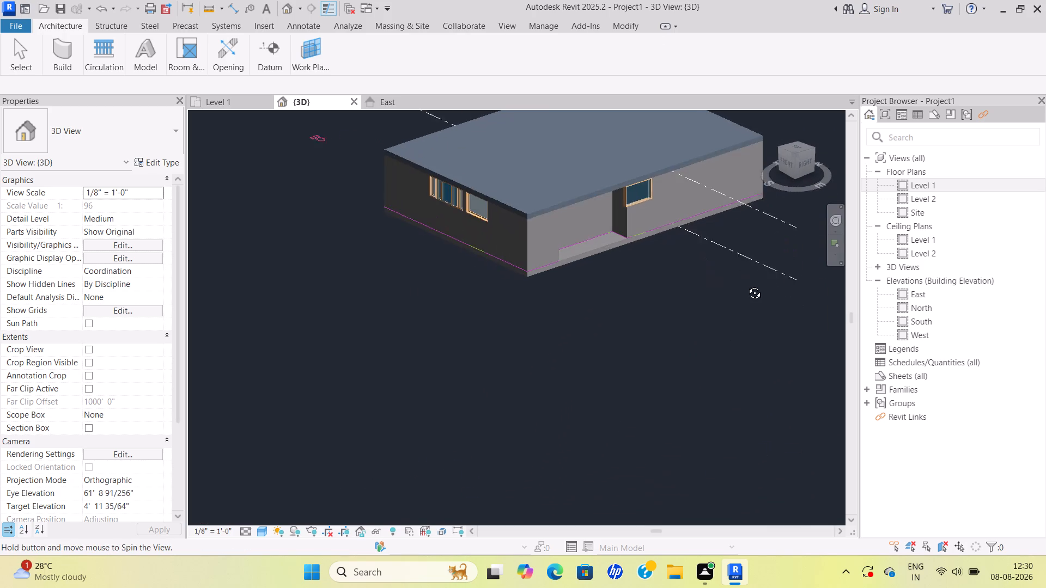
middle_click_drag(746, 285, 747, 283, "shift")
scroll(601, 224, "up", 3)
middle_click_drag(601, 224, 659, 340)
scroll(543, 298, "up", 1, "shift")
middle_click_drag(548, 289, 626, 232, "shift")
scroll(495, 302, "up", 2)
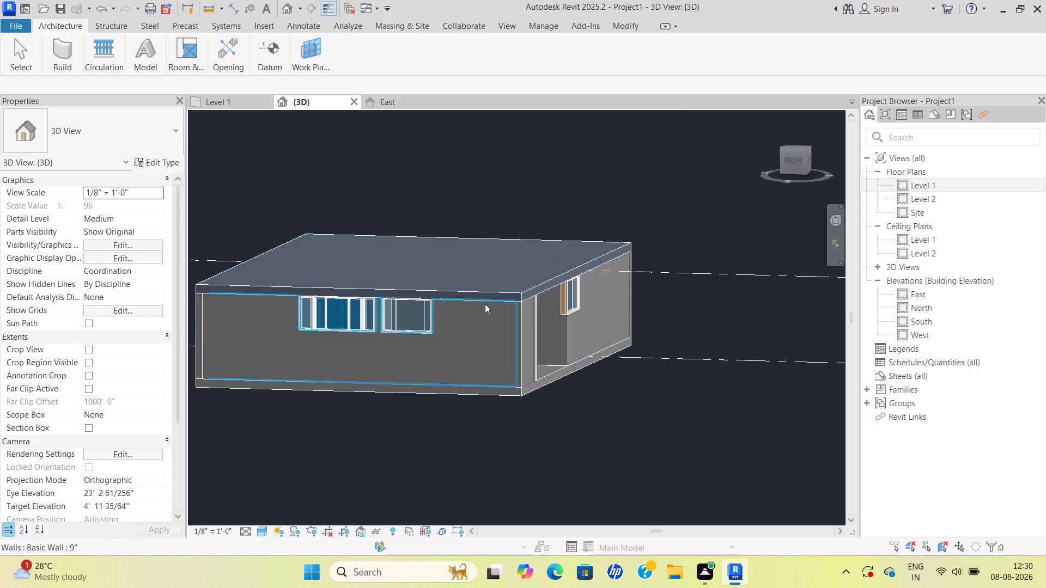
scroll(485, 304, "up", 2)
middle_click_drag(428, 313, 584, 271)
scroll(576, 275, "up", 1)
left_click(437, 287)
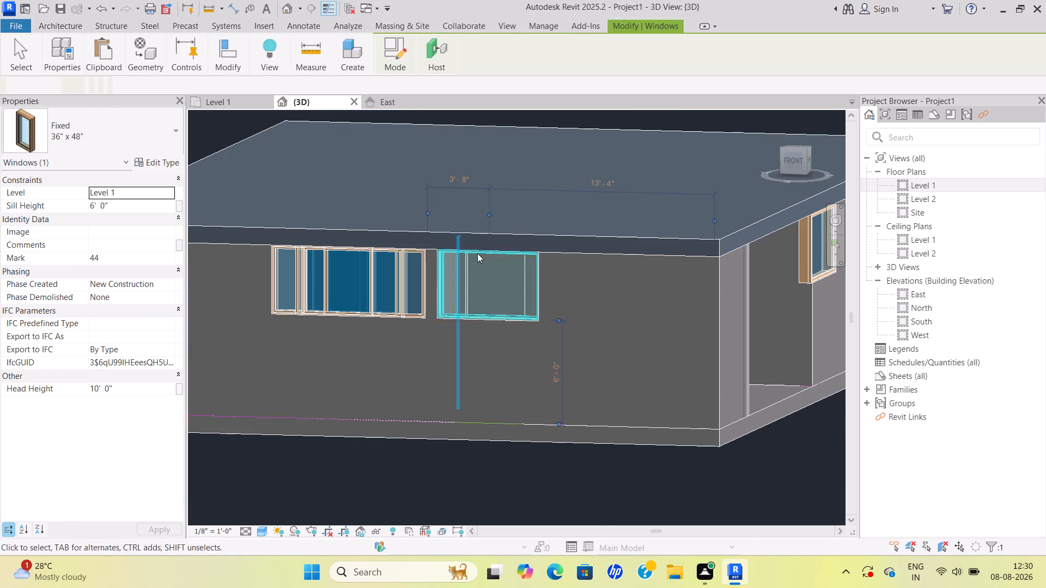
scroll(477, 253, "down", 5)
middle_click_drag(498, 242, 622, 270, "shift")
left_click(638, 274)
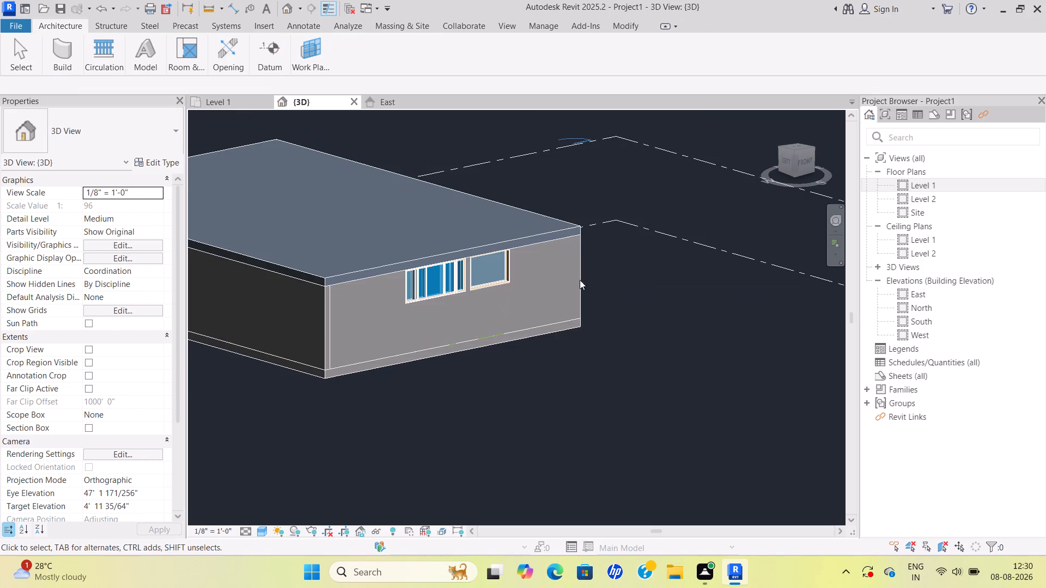
Examine the front-wall windows in 3D and the toilet, pantry and h.r room walls and openings on the Level 1 plan.
scroll(546, 278, "up", 2)
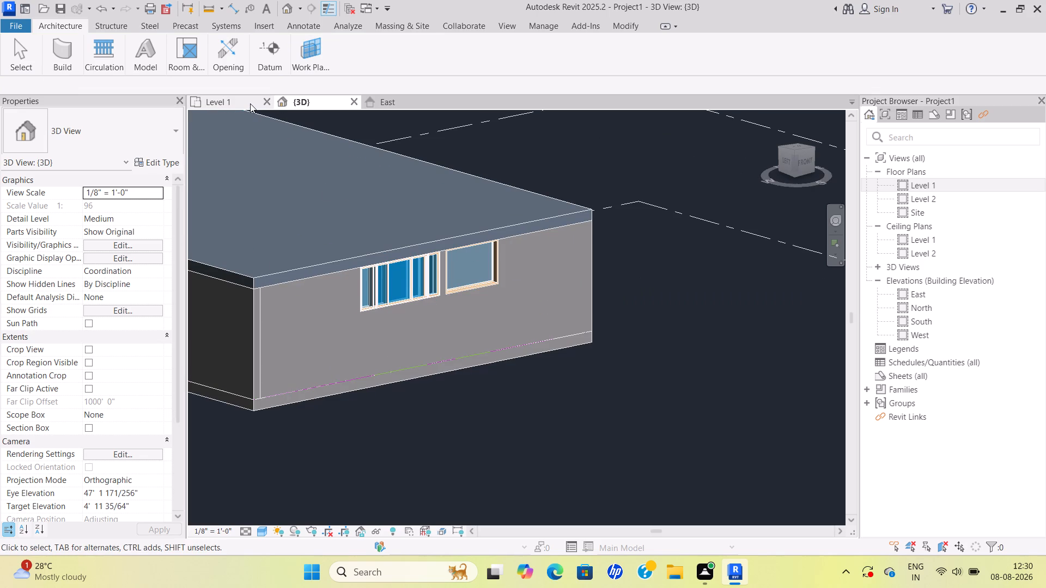
left_click(250, 103)
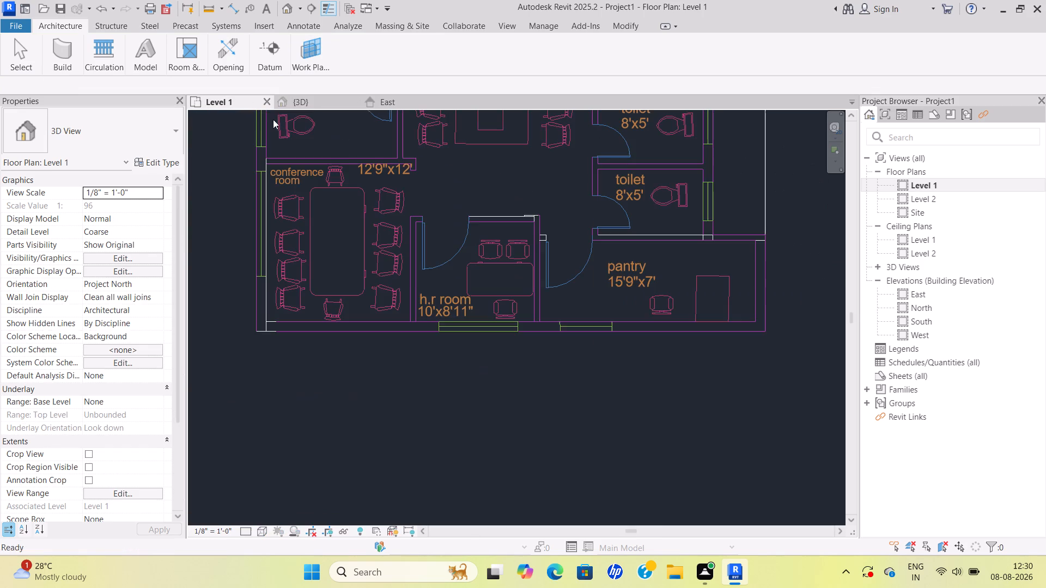
scroll(402, 212, "up", 3)
scroll(423, 227, "down", 8)
scroll(518, 268, "up", 3)
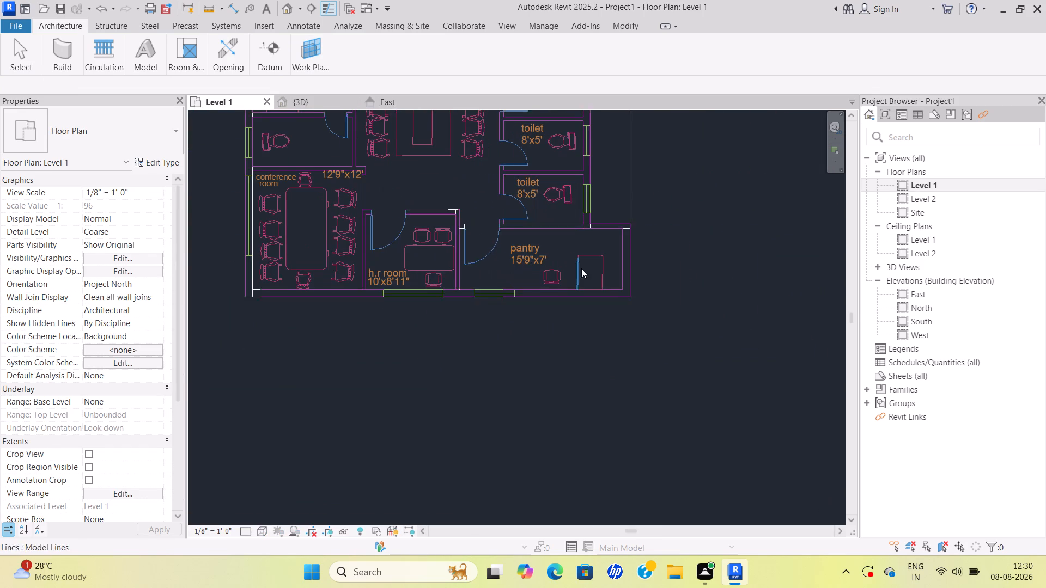
middle_click_drag(582, 268, 588, 291)
scroll(609, 279, "up", 4)
scroll(613, 278, "down", 9)
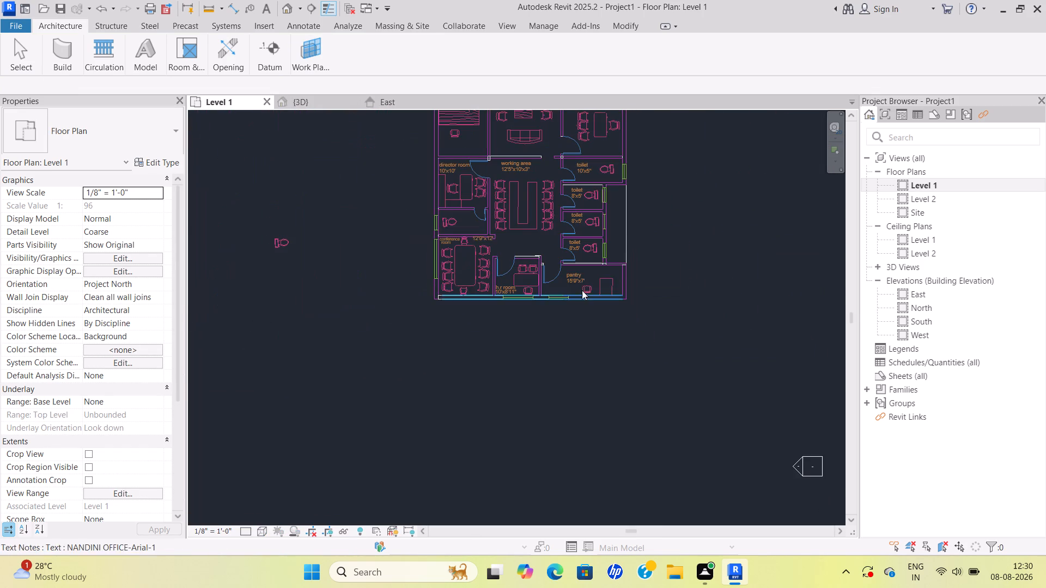
middle_click_drag(581, 294, 585, 324)
scroll(606, 292, "up", 8)
left_click(623, 301)
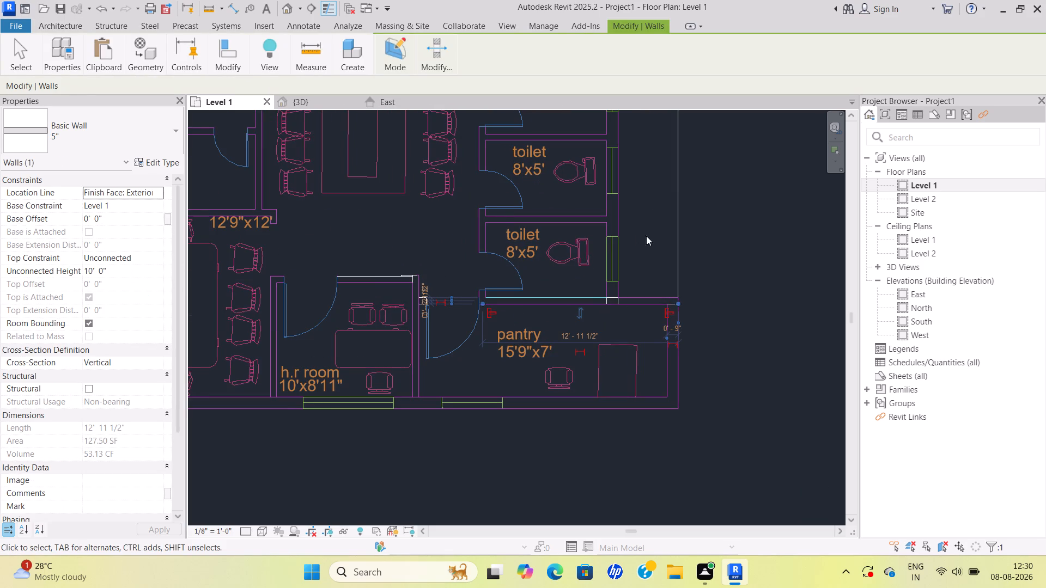
left_click(687, 234)
scroll(453, 259, "down", 2)
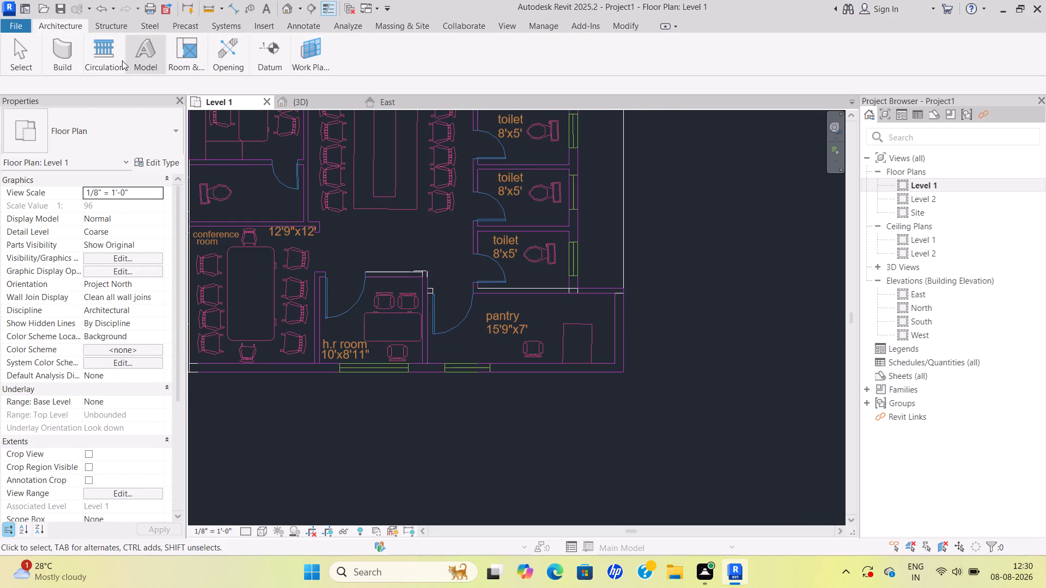
Restore the full display of the Architecture tools.
double_click(76, 28)
double_click(75, 27)
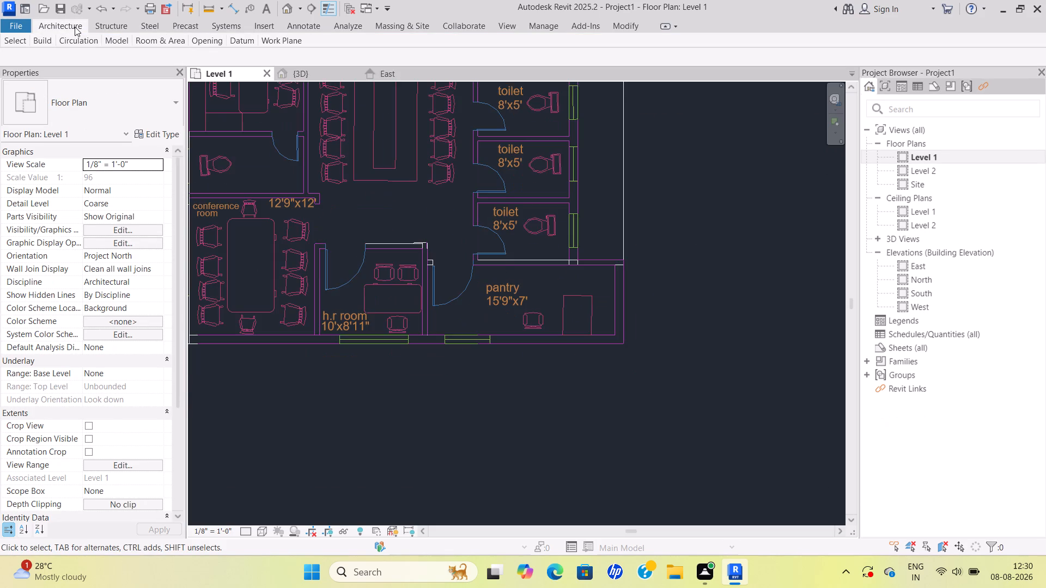
double_click(75, 27)
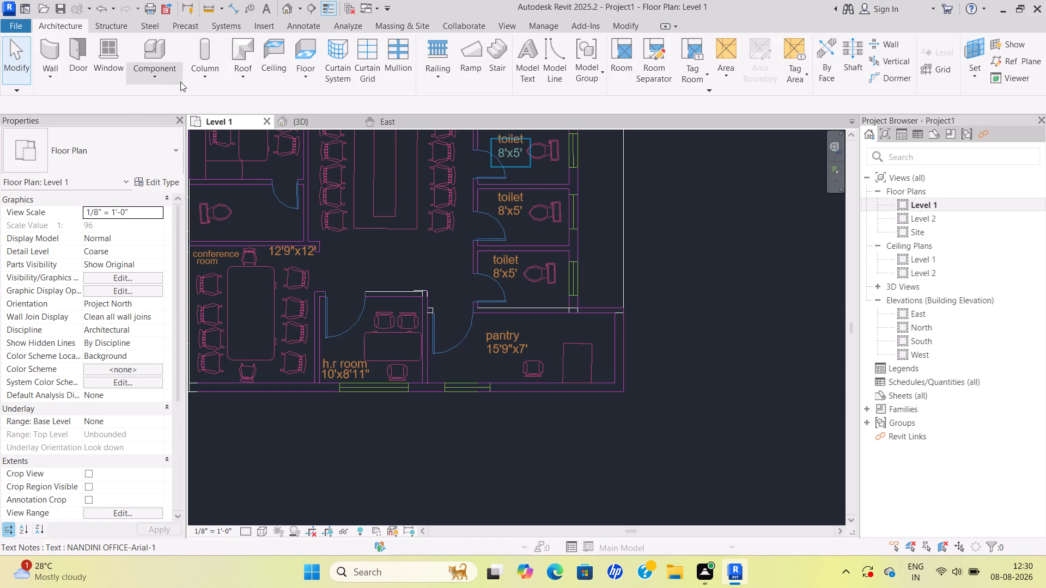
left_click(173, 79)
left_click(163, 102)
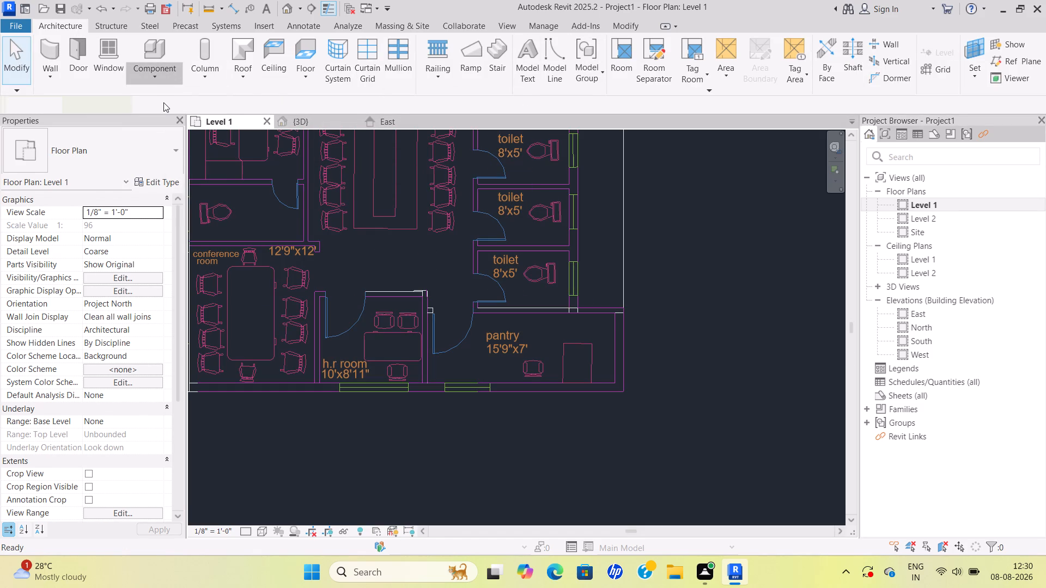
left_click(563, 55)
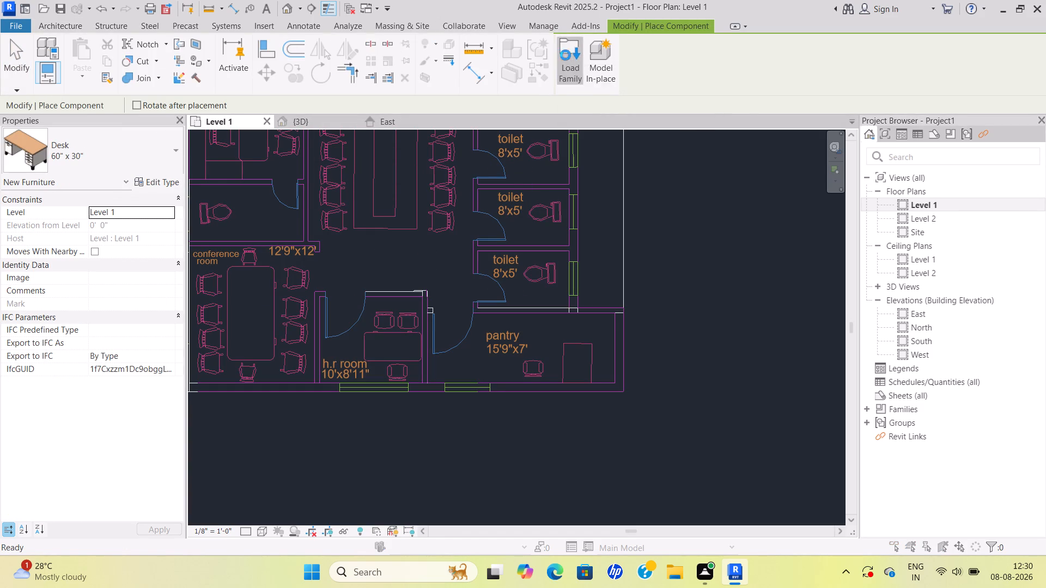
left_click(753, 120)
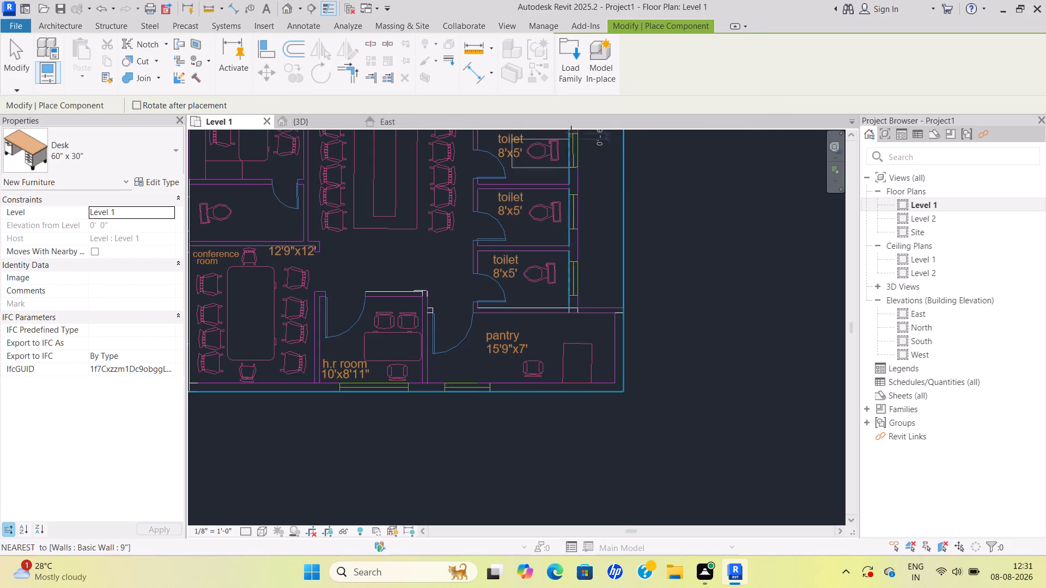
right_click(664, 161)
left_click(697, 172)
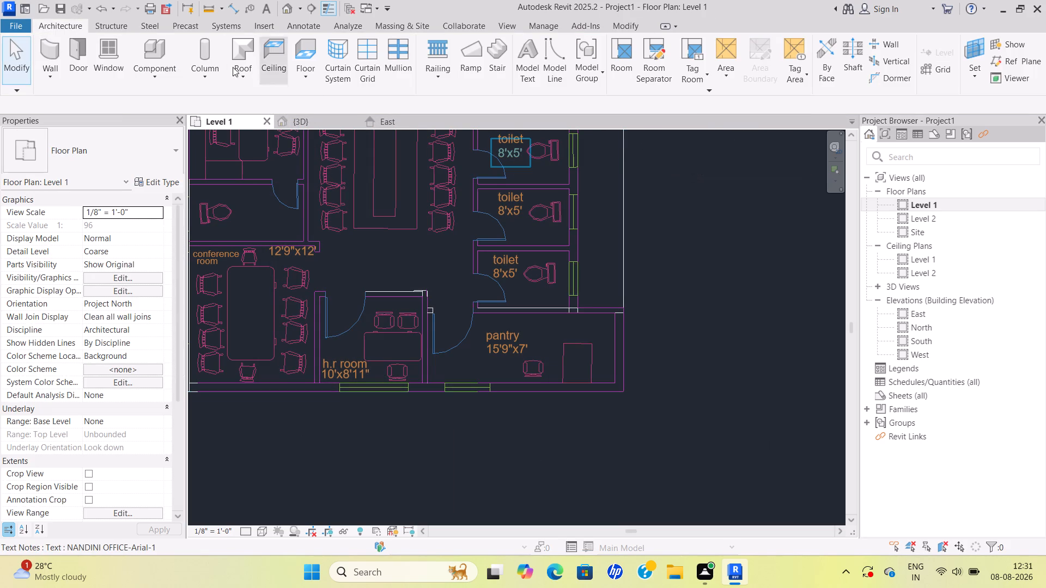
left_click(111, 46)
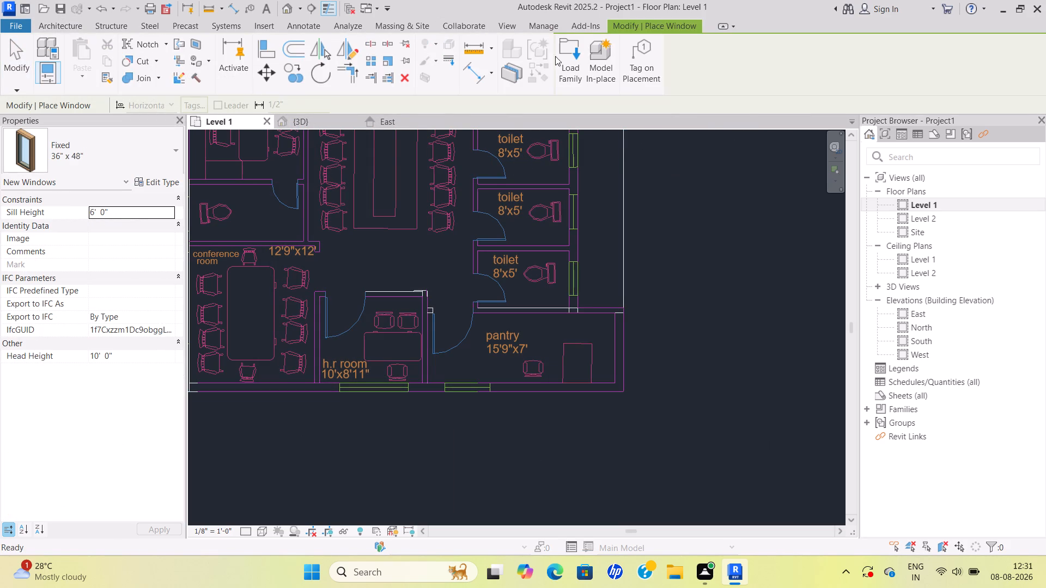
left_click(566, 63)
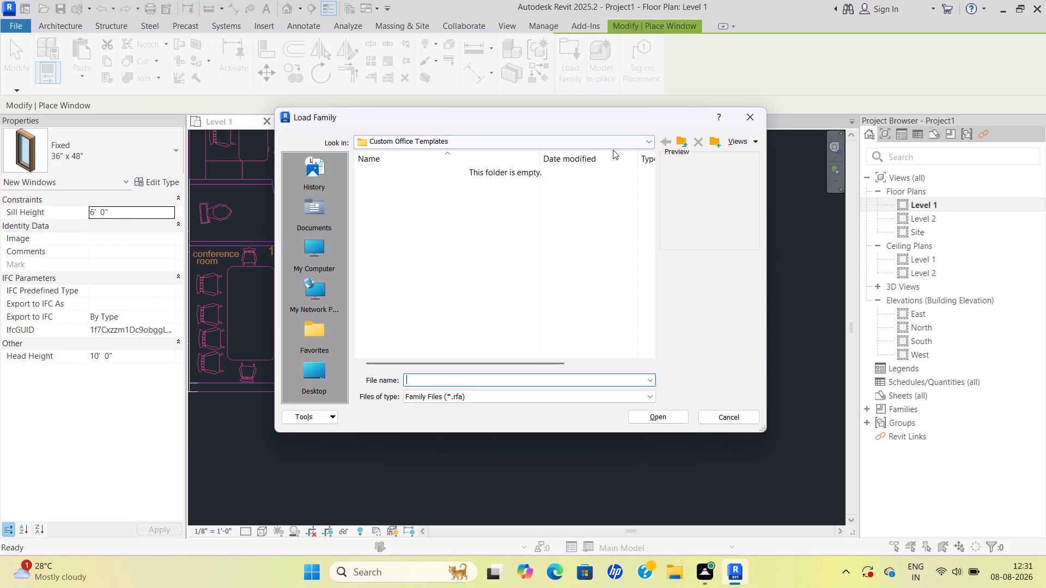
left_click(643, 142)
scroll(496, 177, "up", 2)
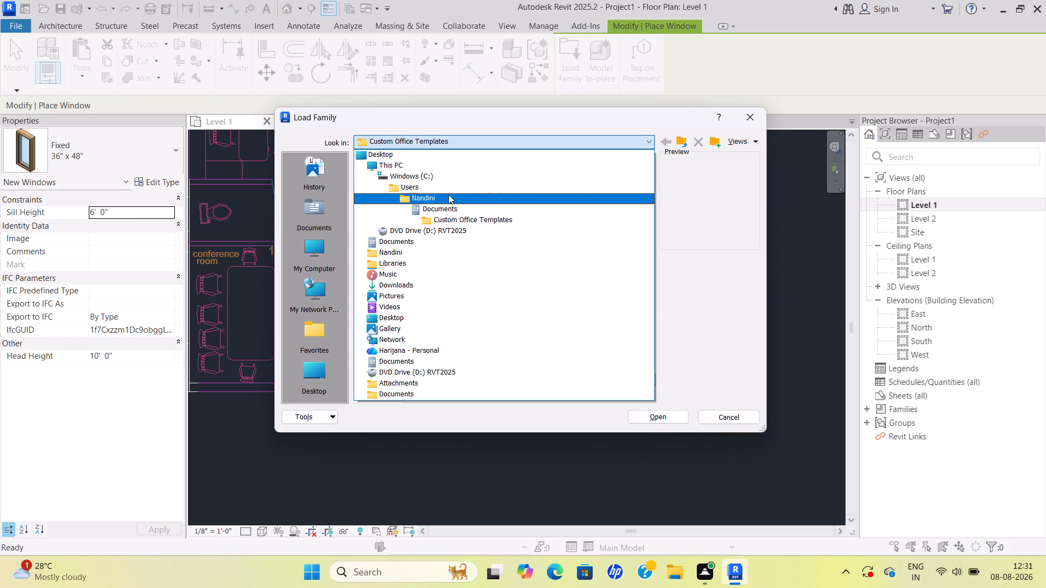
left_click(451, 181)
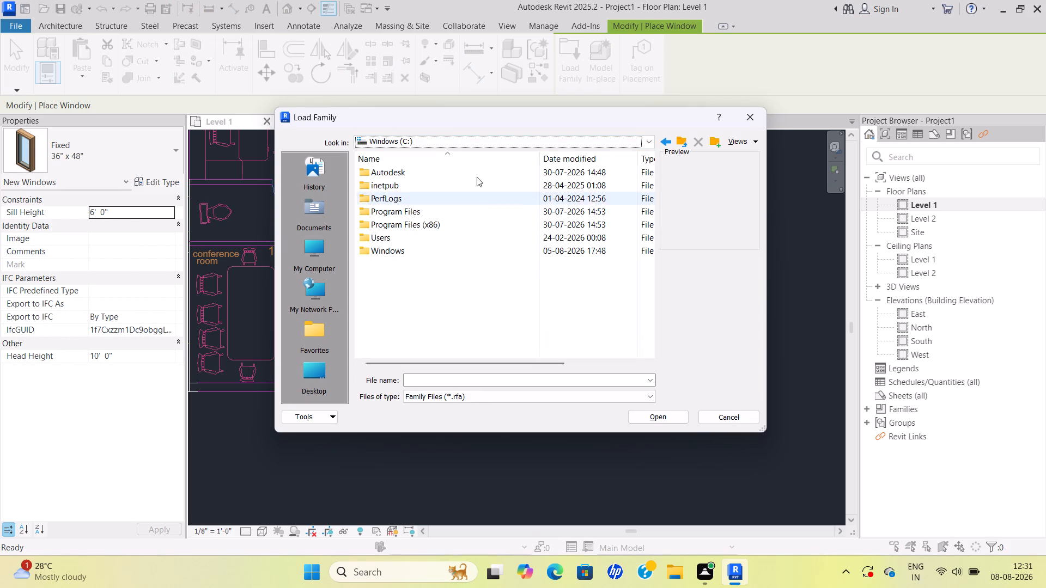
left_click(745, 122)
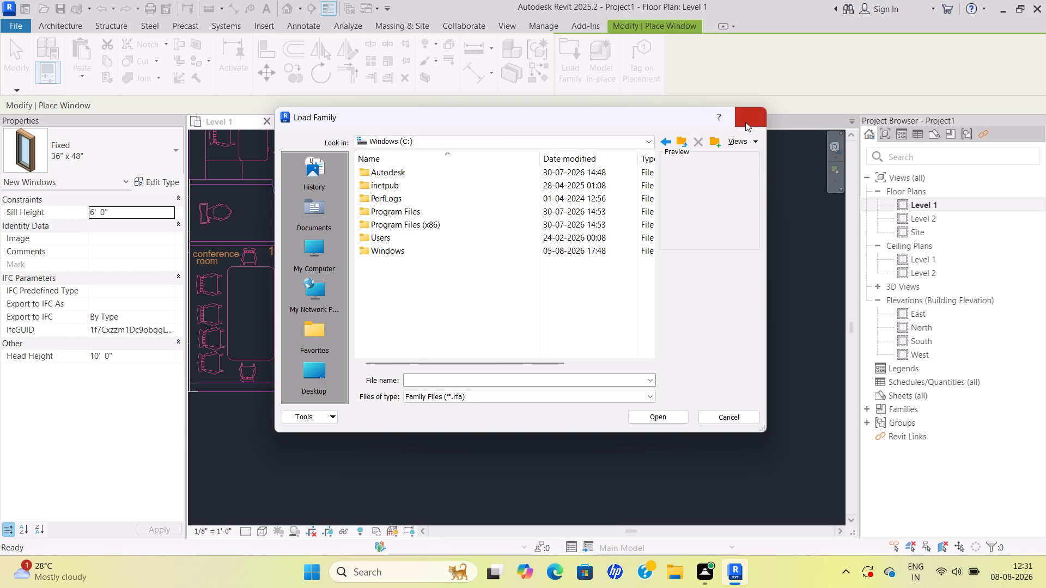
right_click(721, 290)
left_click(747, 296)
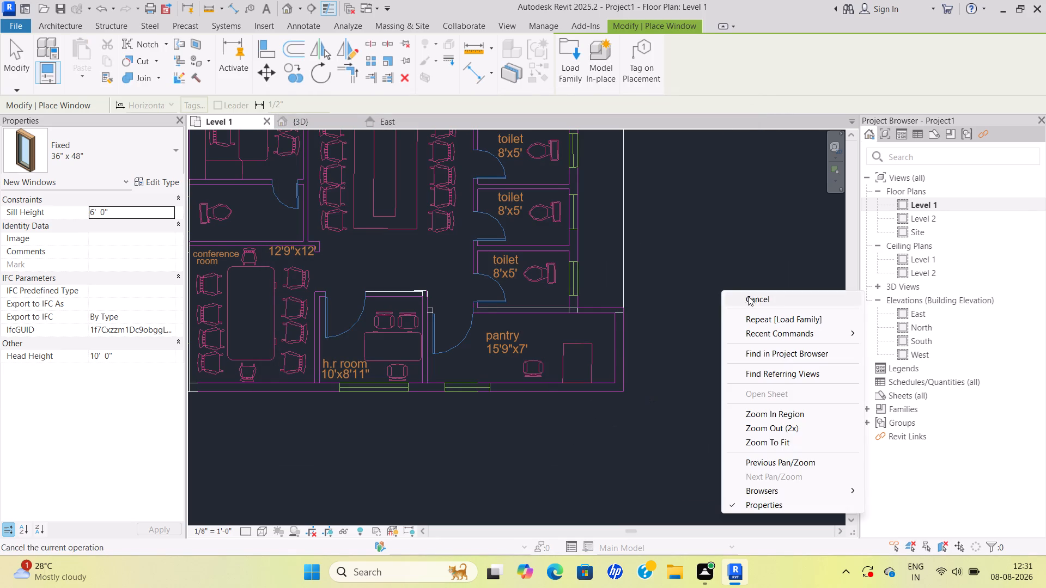
Switch to File Explorer and show hidden items on the Windows (C:) drive.
left_click(666, 568)
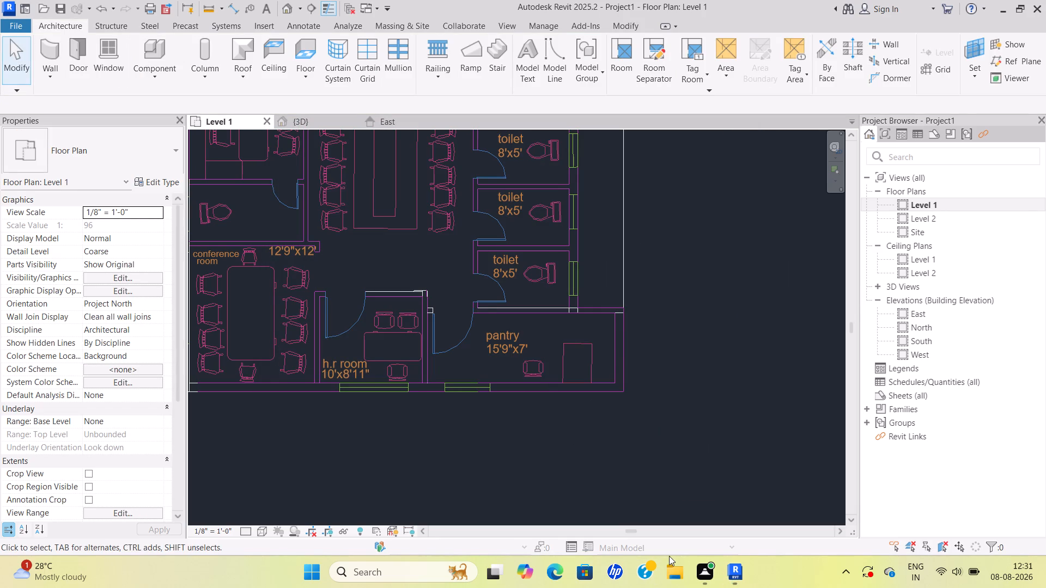
scroll(84, 393, "down", 3)
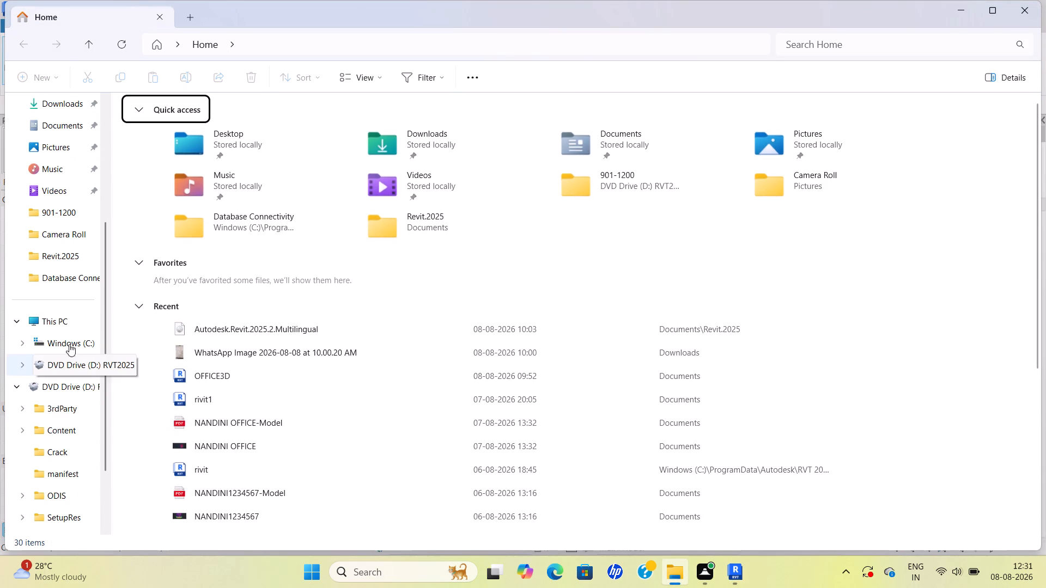
left_click(74, 324)
double_click(223, 142)
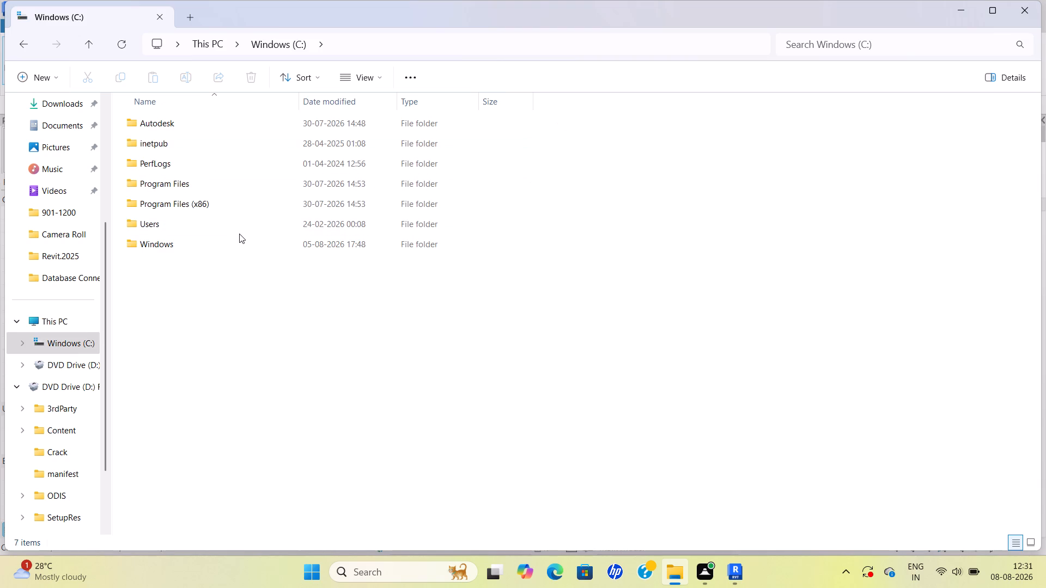
left_click(384, 77)
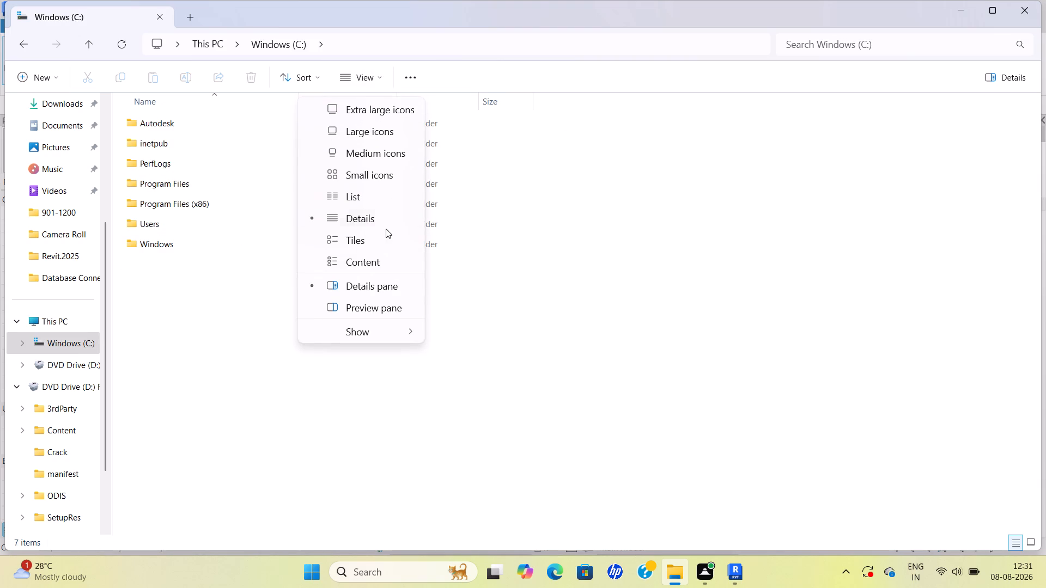
left_click(364, 330)
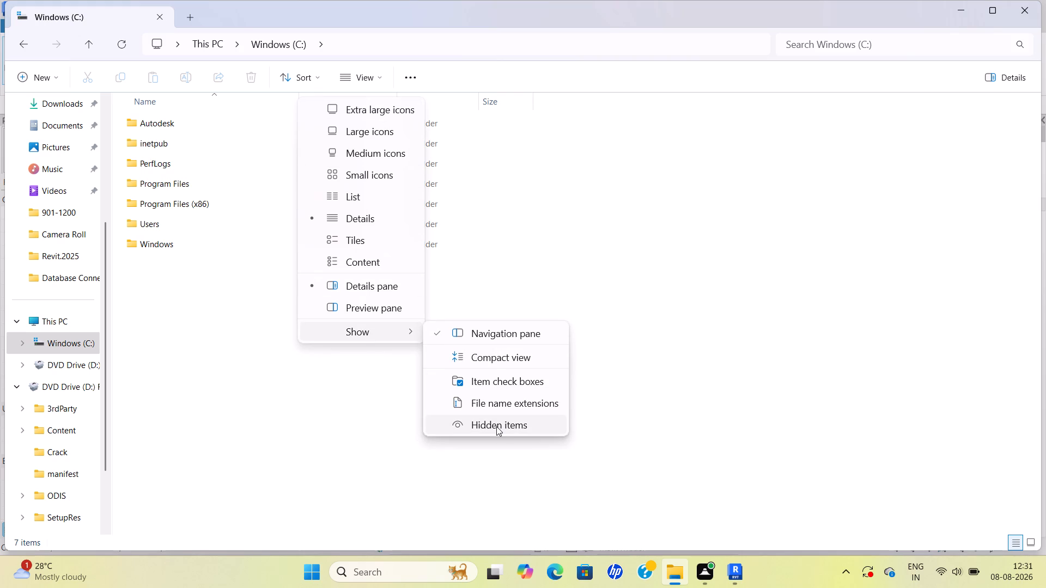
left_click(496, 426)
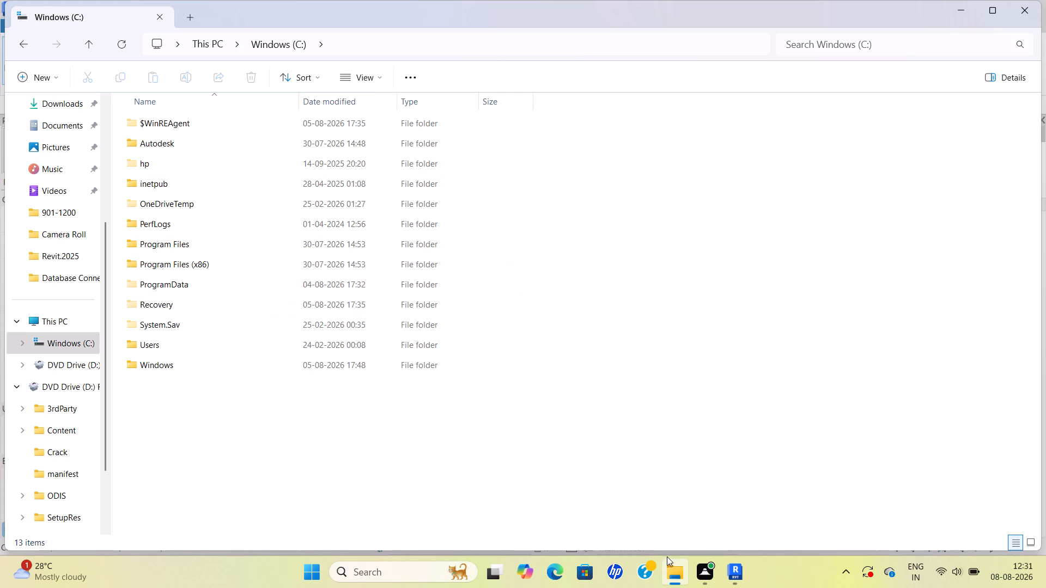
Switch to Revit and start loading a new window family for placement on the Level 1 plan.
left_click(732, 571)
scroll(442, 288, "down", 4)
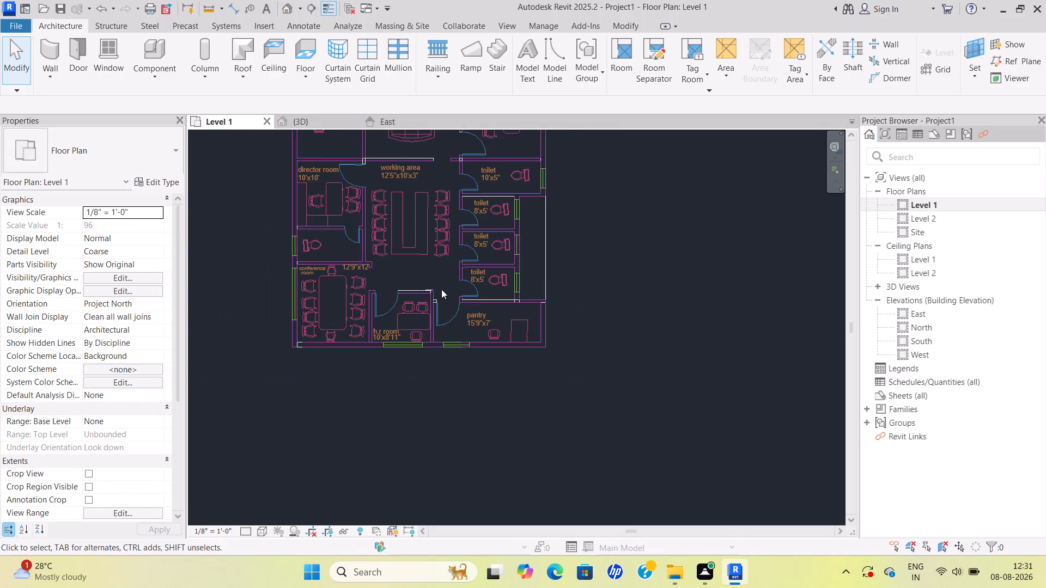
scroll(441, 290, "up", 1)
middle_click_drag(454, 298, 515, 314)
scroll(507, 301, "up", 4)
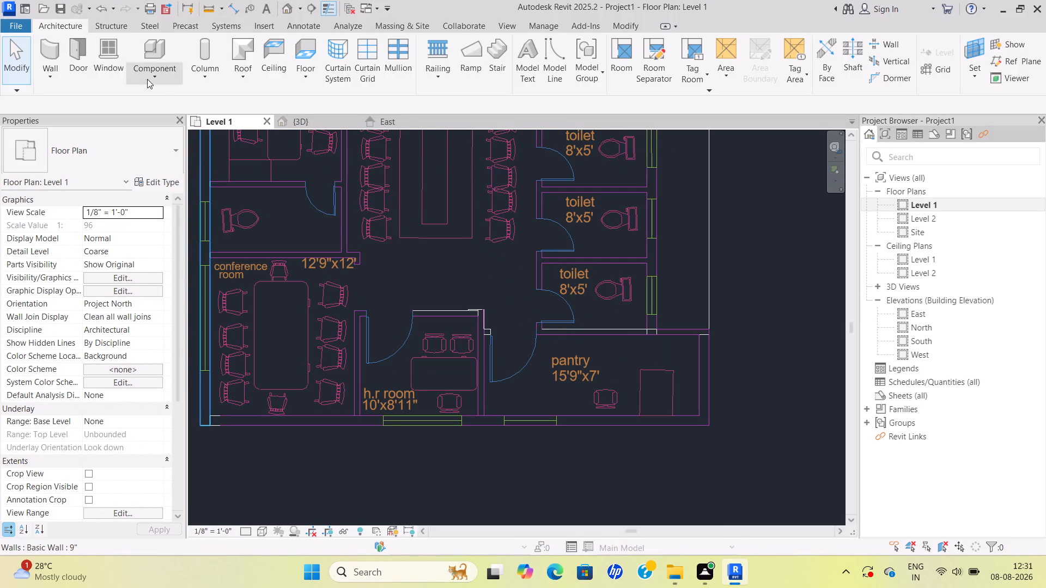
left_click(121, 58)
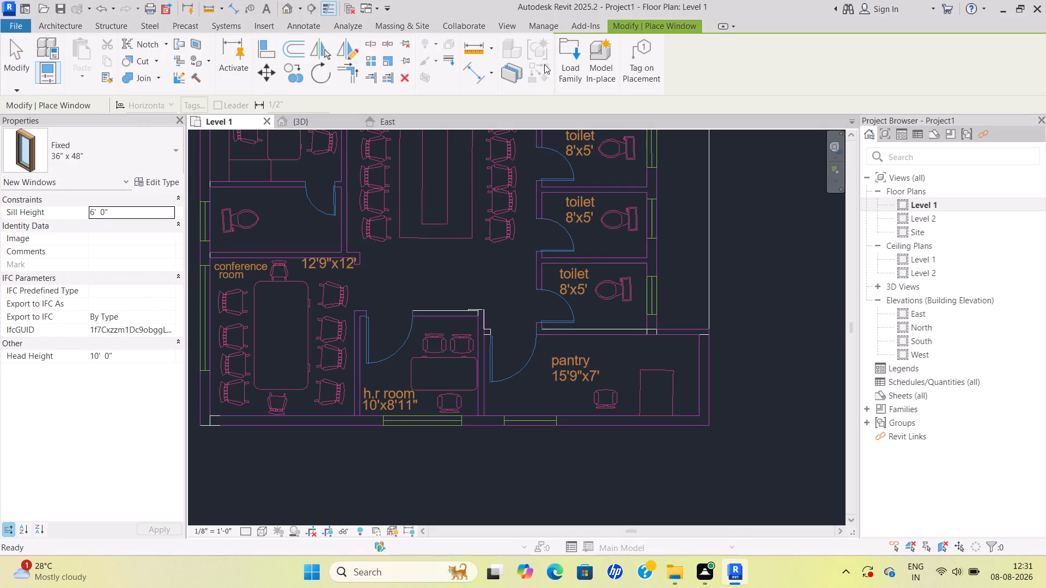
left_click(562, 60)
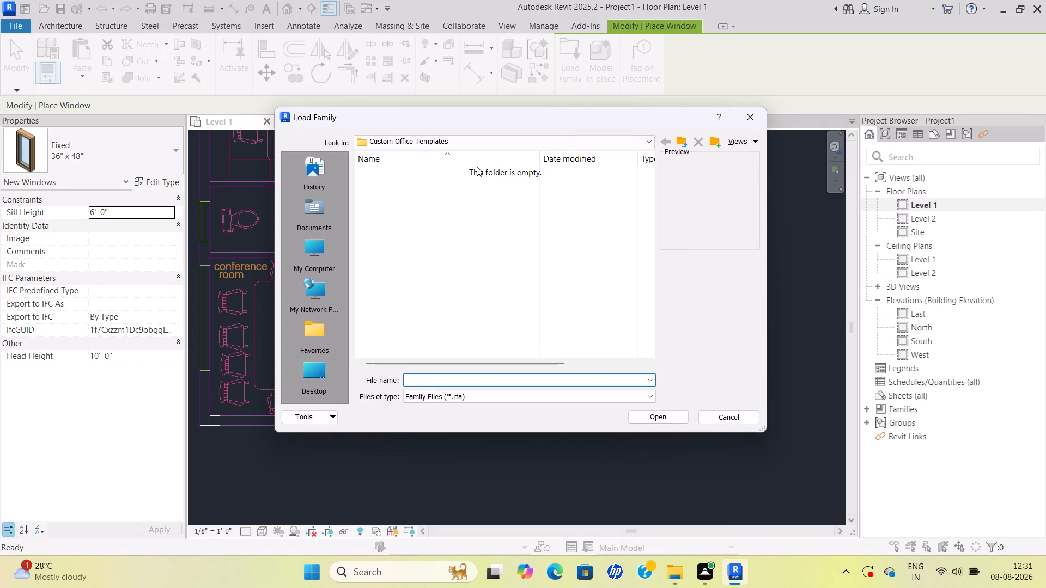
Browse the C: drive to ProgramData, Autodesk, RVT 2025, Libraries, English-Imperial, US and open the Windows family folder.
left_click(625, 141)
left_click(469, 174)
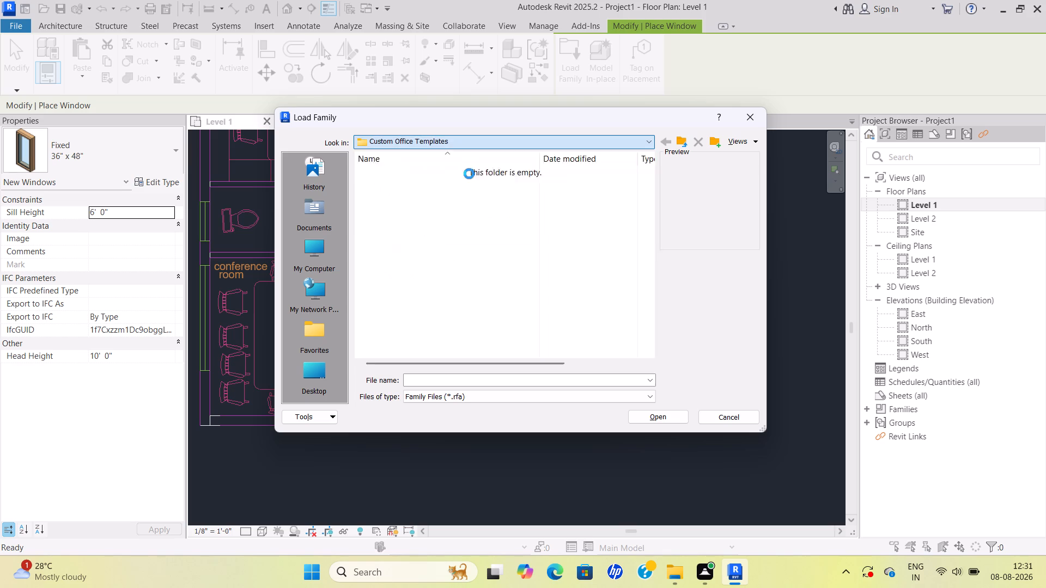
double_click(415, 275)
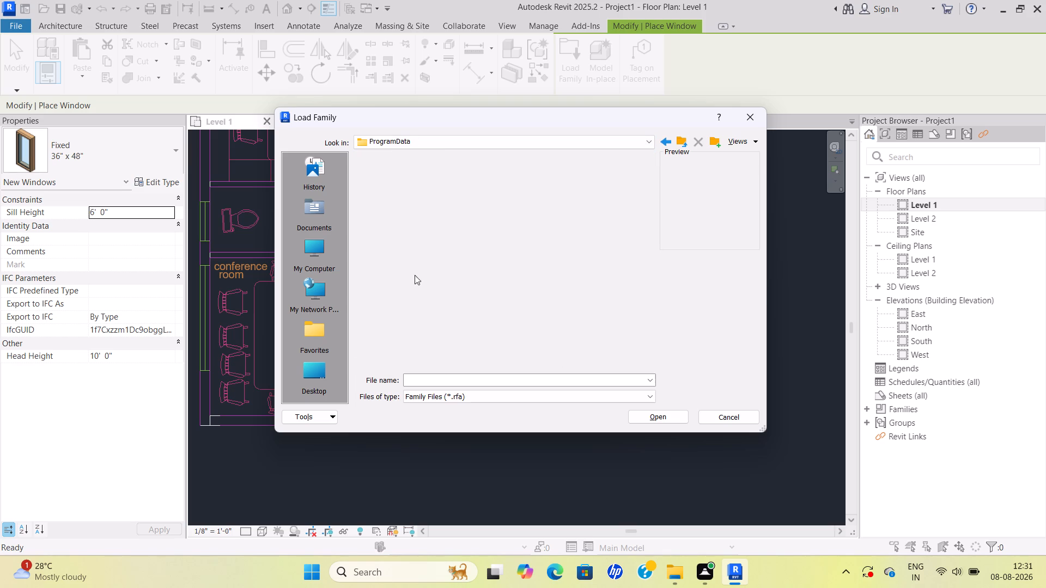
scroll(408, 236, "down", 5)
scroll(400, 260, "up", 4)
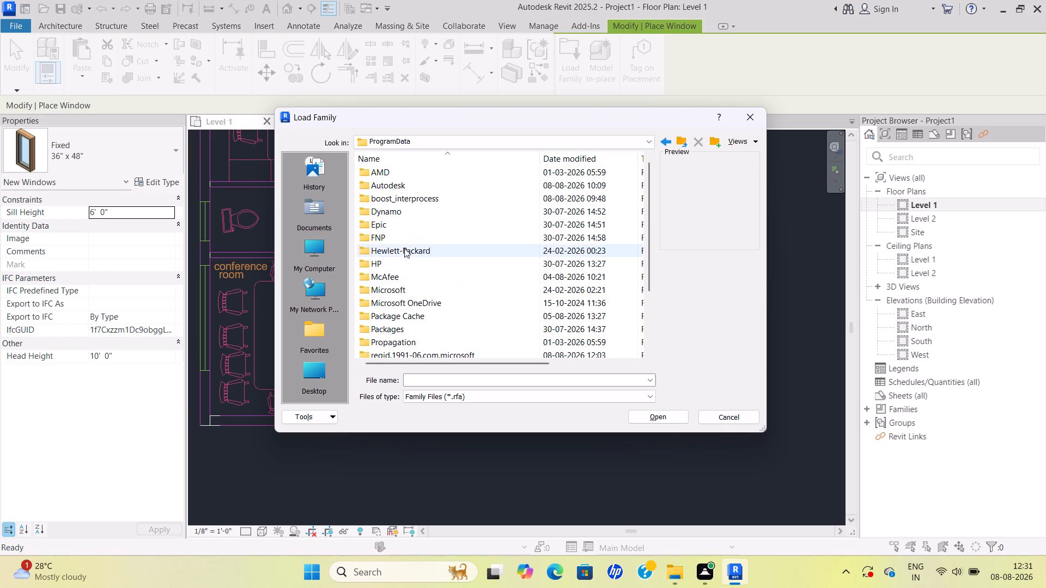
double_click(400, 187)
scroll(423, 278, "down", 6)
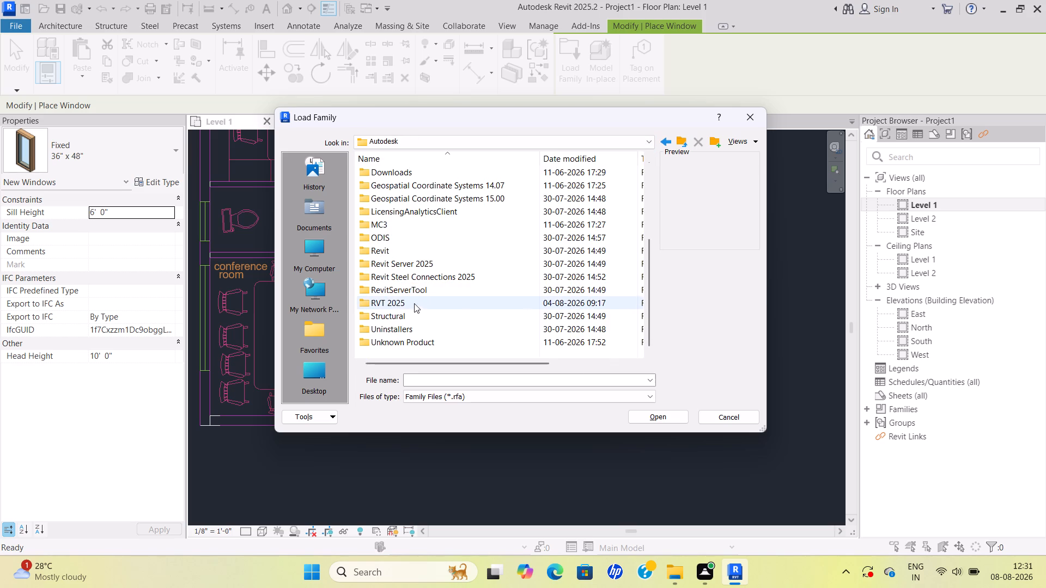
scroll(414, 303, "down", 3)
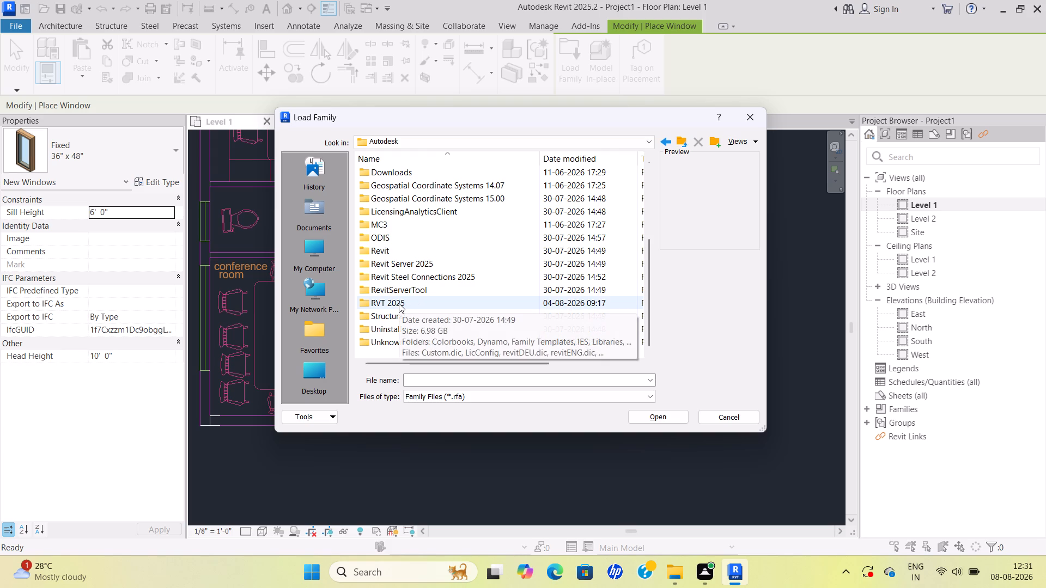
double_click(399, 303)
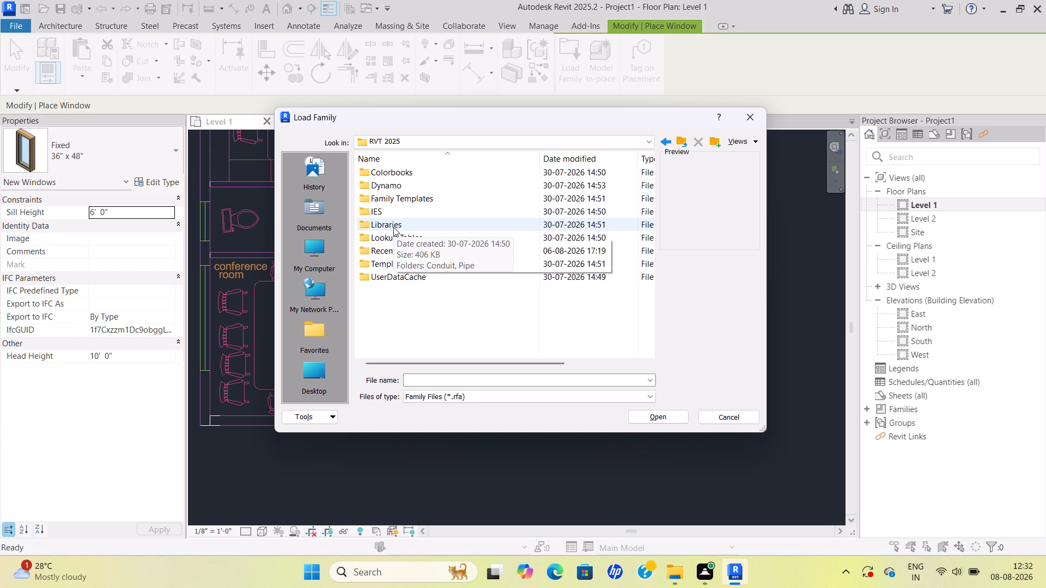
double_click(393, 227)
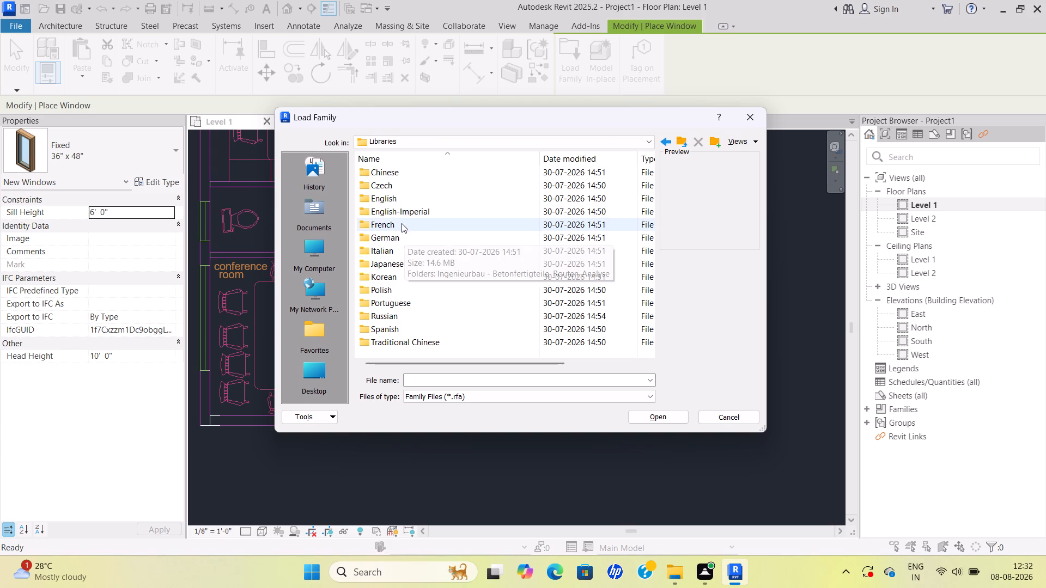
double_click(403, 214)
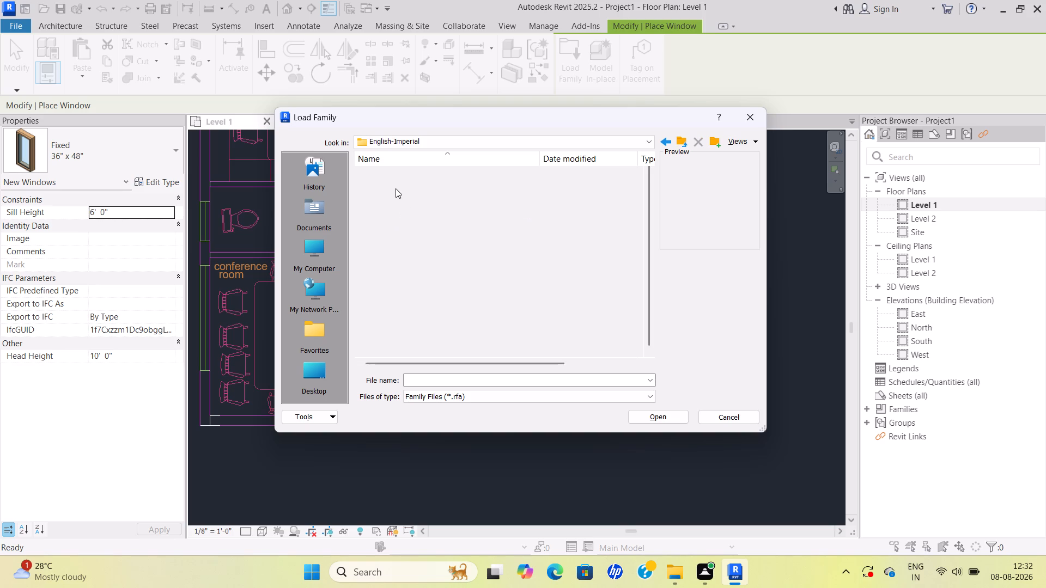
double_click(392, 173)
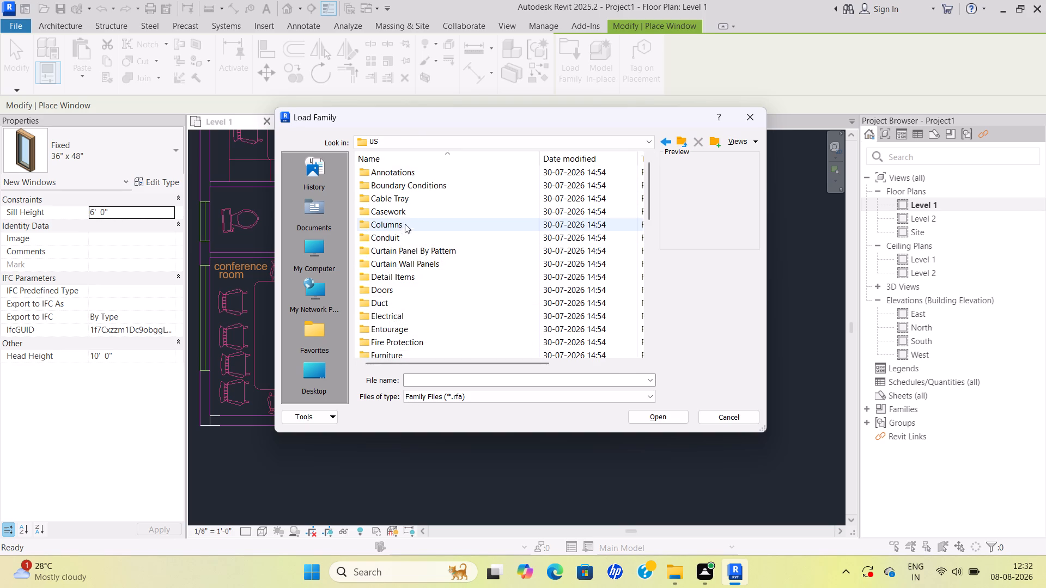
scroll(391, 302, "down", 9)
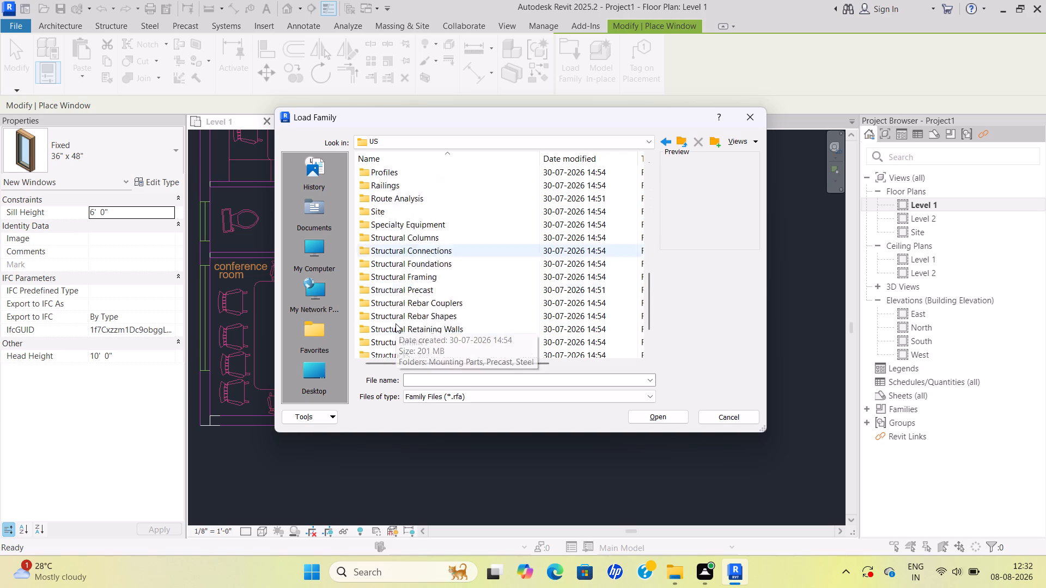
scroll(396, 323, "down", 3)
double_click(391, 325)
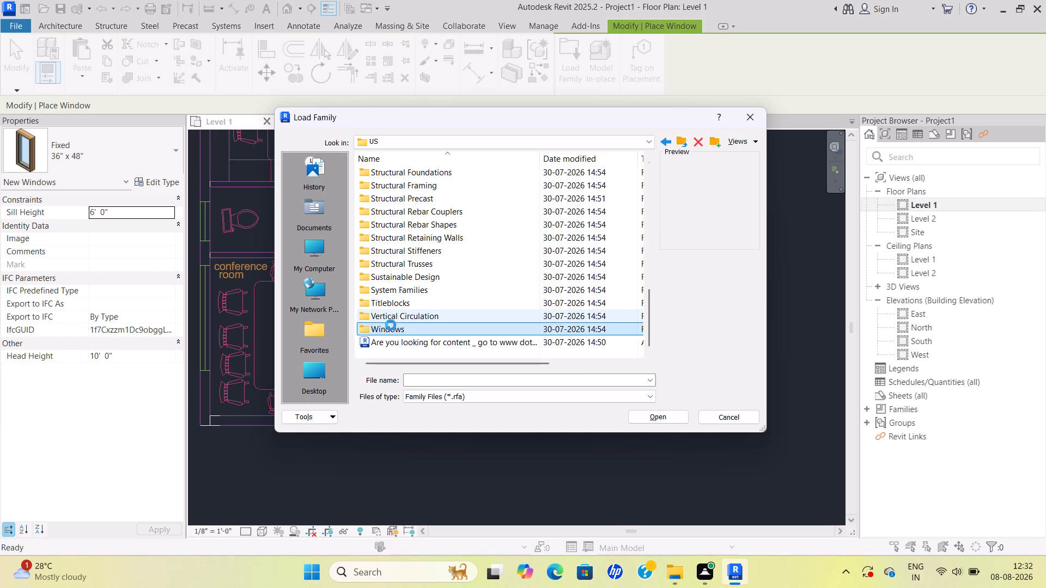
Preview the window library's families from Instance-Window-Fixed and the skylights through awning, casement and shaped fixed windows.
left_click(422, 209)
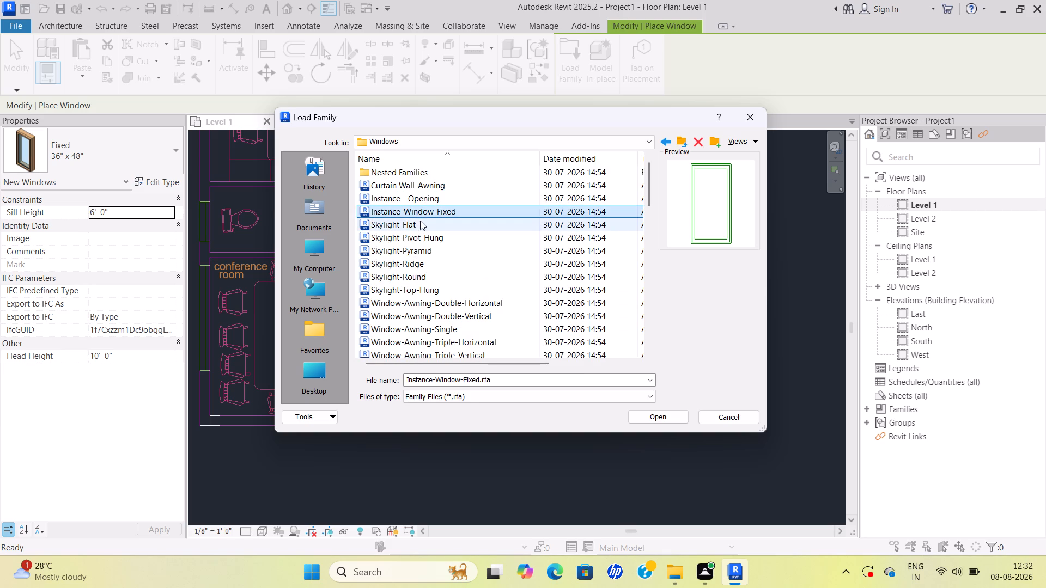
left_click(420, 220)
left_click(416, 238)
left_click(414, 250)
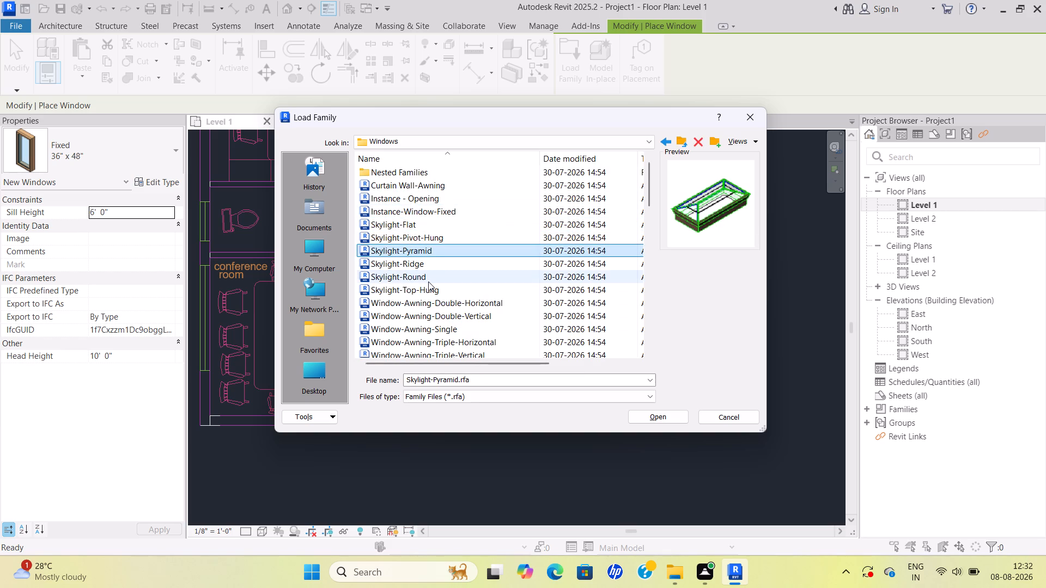
scroll(428, 281, "down", 2)
left_click(424, 284)
scroll(427, 274, "down", 2)
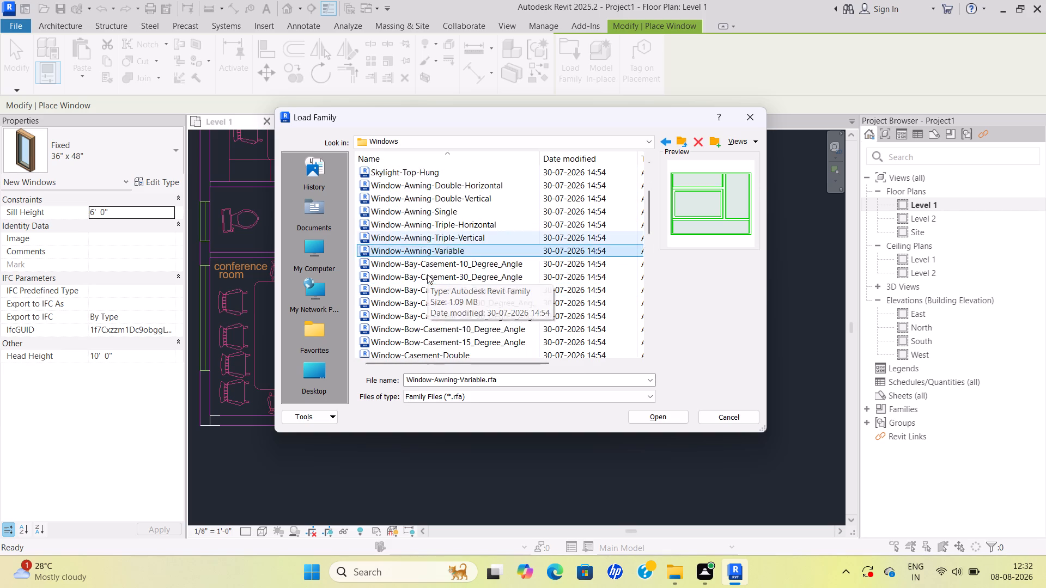
scroll(427, 274, "down", 2)
left_click(427, 284)
scroll(427, 286, "down", 3)
left_click(426, 301)
scroll(426, 302, "down", 4)
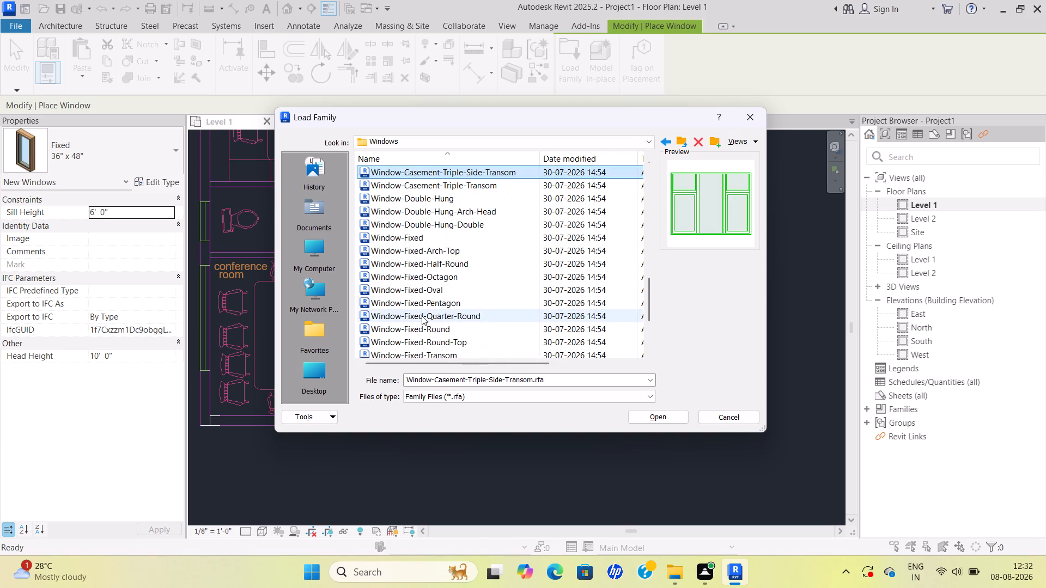
left_click(422, 316)
left_click(422, 301)
left_click(421, 293)
scroll(424, 289, "down", 5)
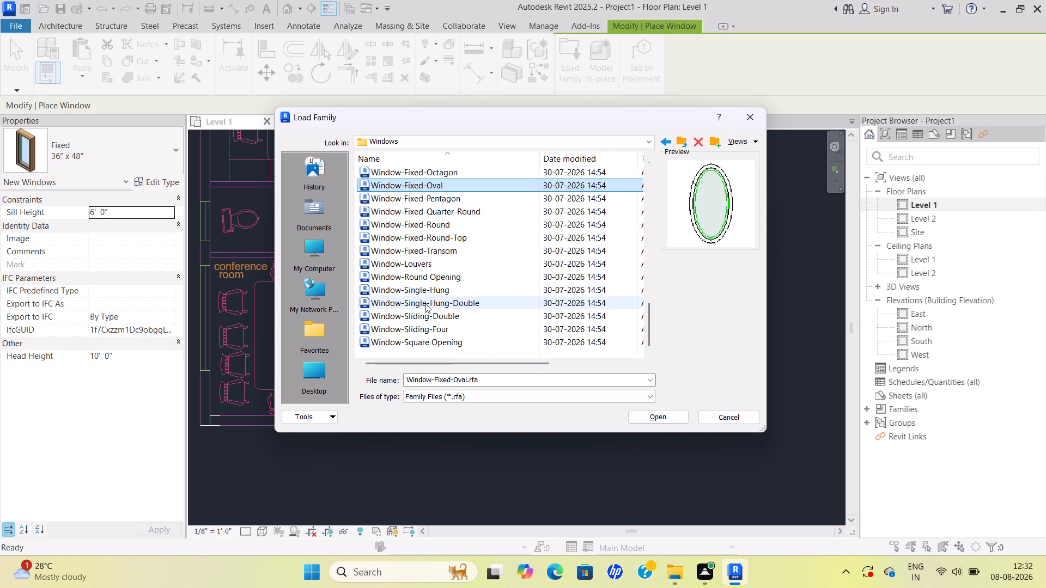
Compare the previews of the single-hung, sliding, square opening and louvers window families.
left_click(425, 303)
left_click(416, 317)
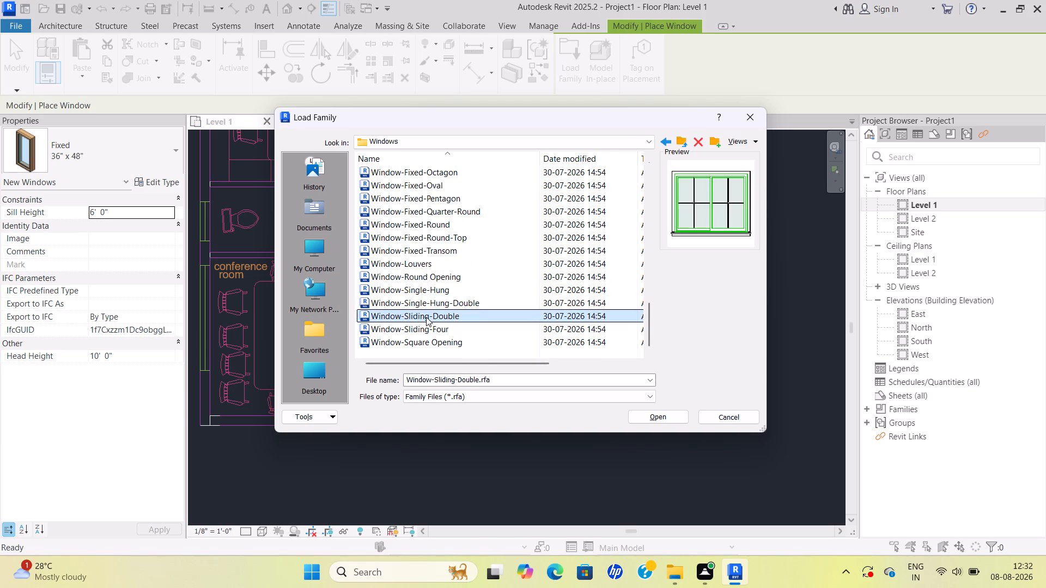
left_click(417, 328)
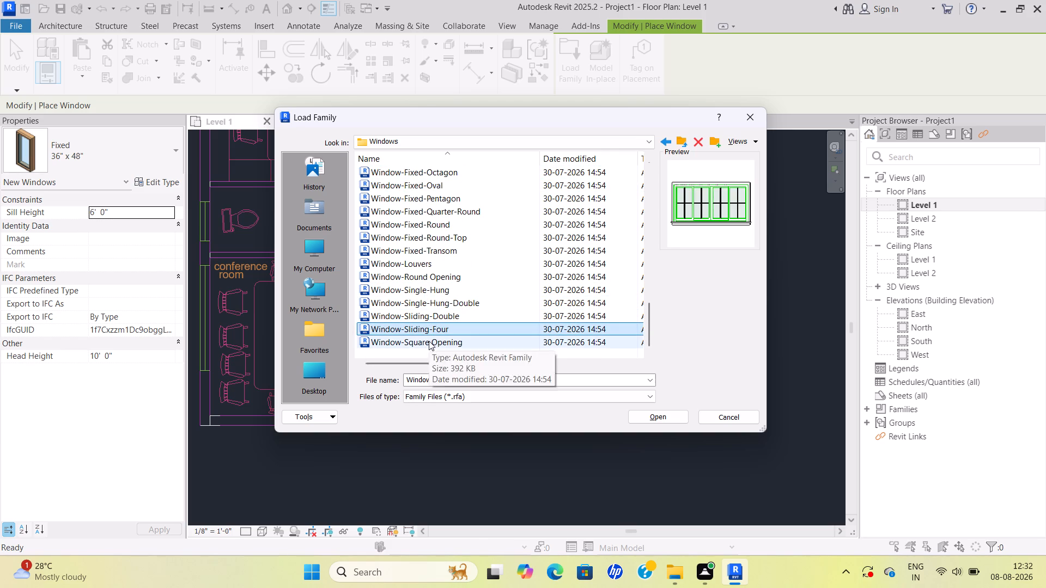
left_click(429, 341)
left_click(433, 290)
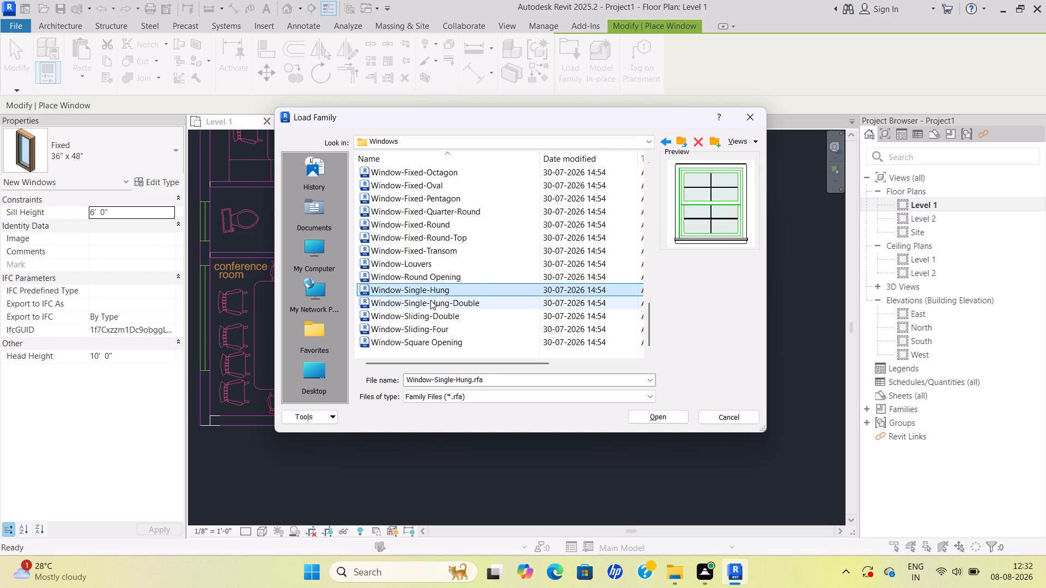
left_click(427, 320)
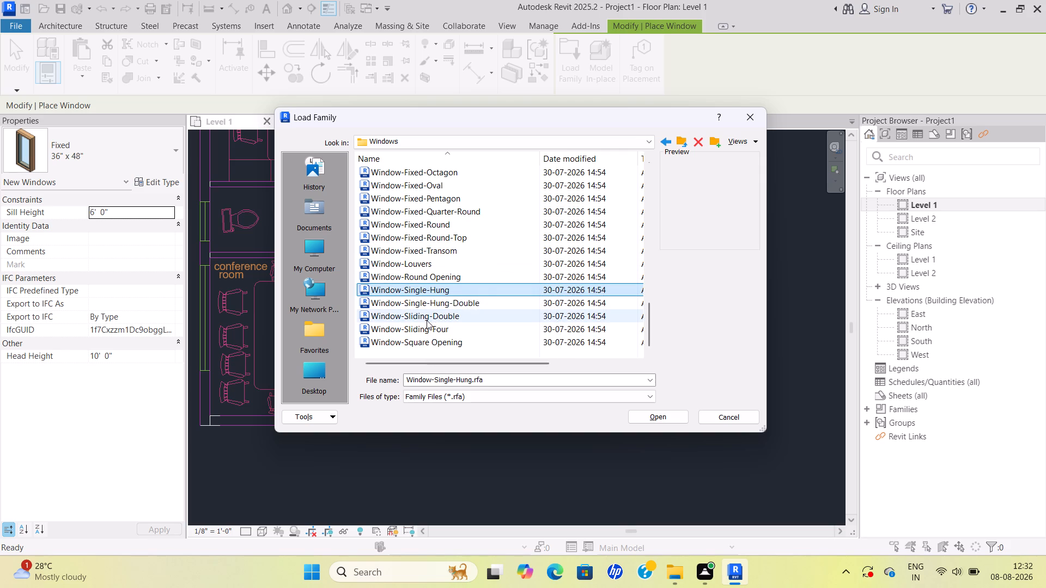
left_click(431, 325)
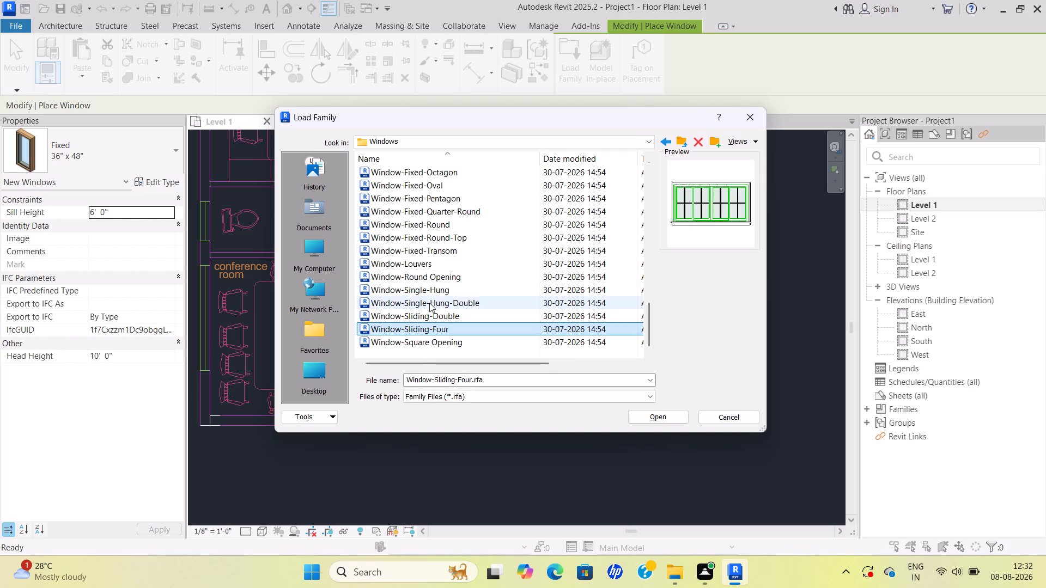
left_click(427, 291)
left_click(449, 277)
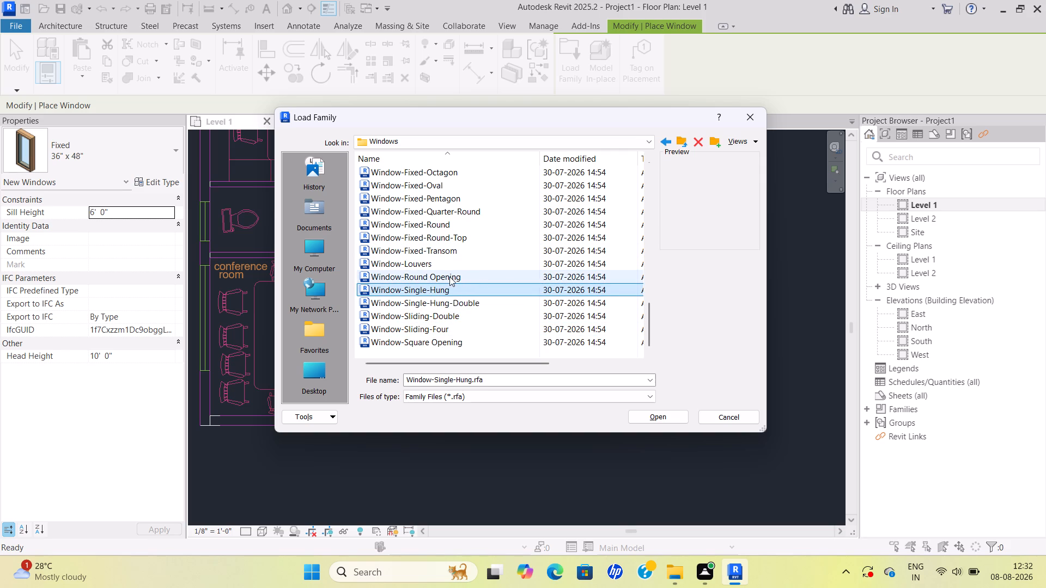
left_click(425, 267)
left_click(433, 255)
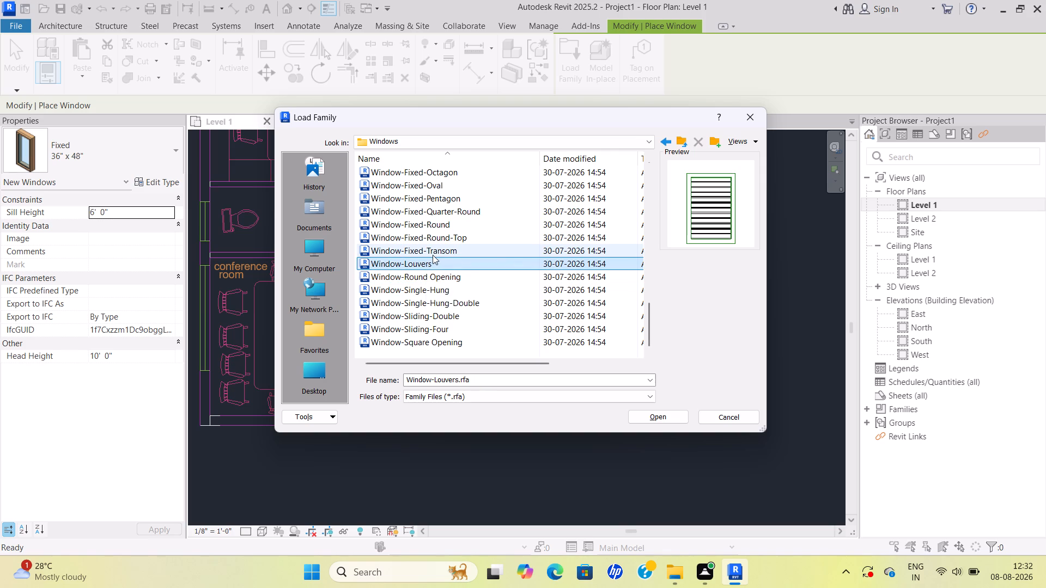
Preview the round, quarter-round, pentagon and oval fixed windows and the double-hung window families.
left_click(436, 242)
left_click(439, 225)
left_click(440, 214)
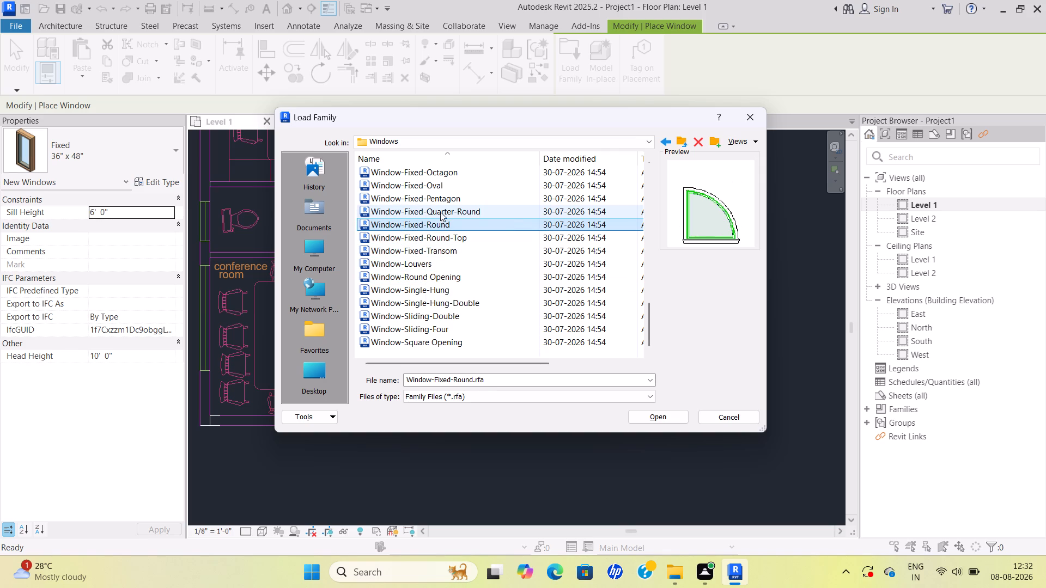
left_click(441, 205)
left_click(442, 197)
left_click(445, 185)
scroll(455, 186, "up", 3)
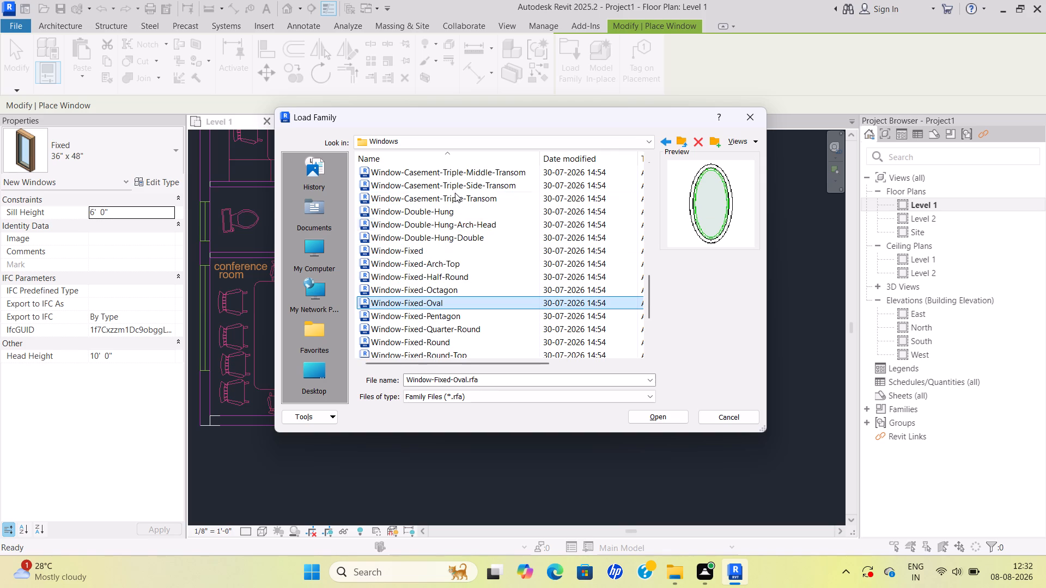
left_click(449, 215)
left_click(444, 225)
left_click(444, 235)
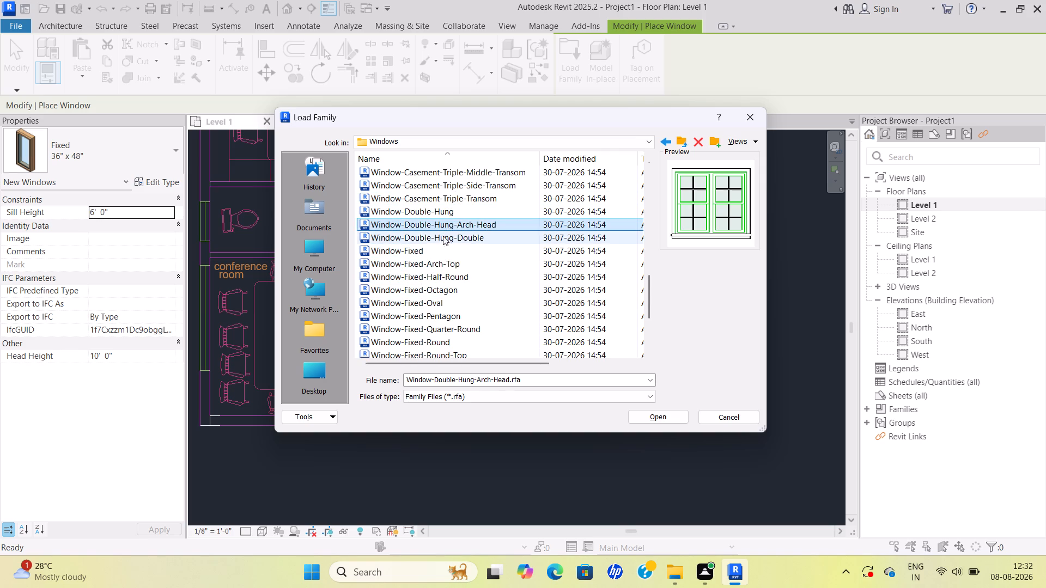
Choose the Window-Fixed family and open it for loading.
left_click(429, 252)
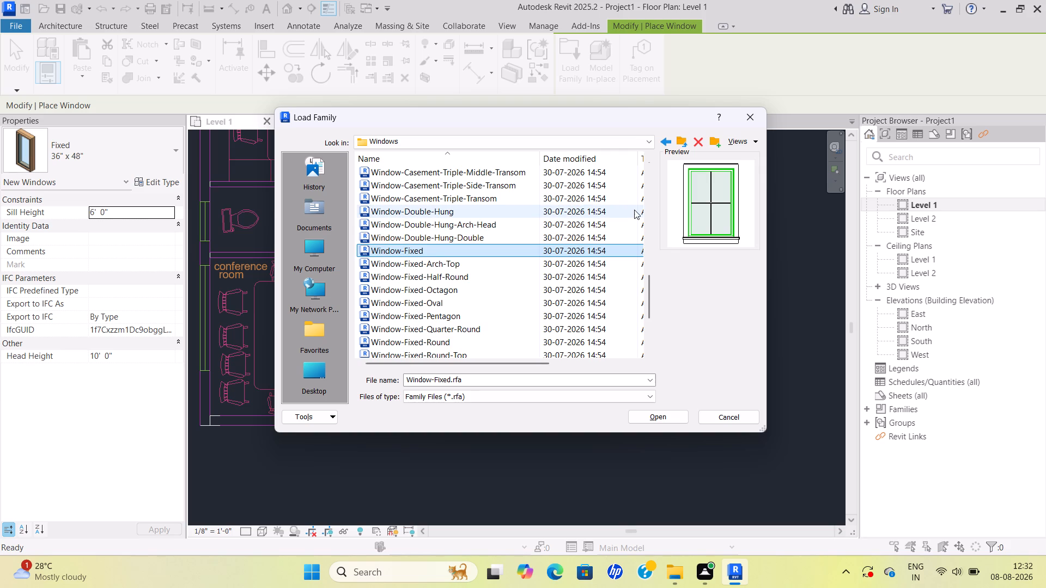
left_click(647, 417)
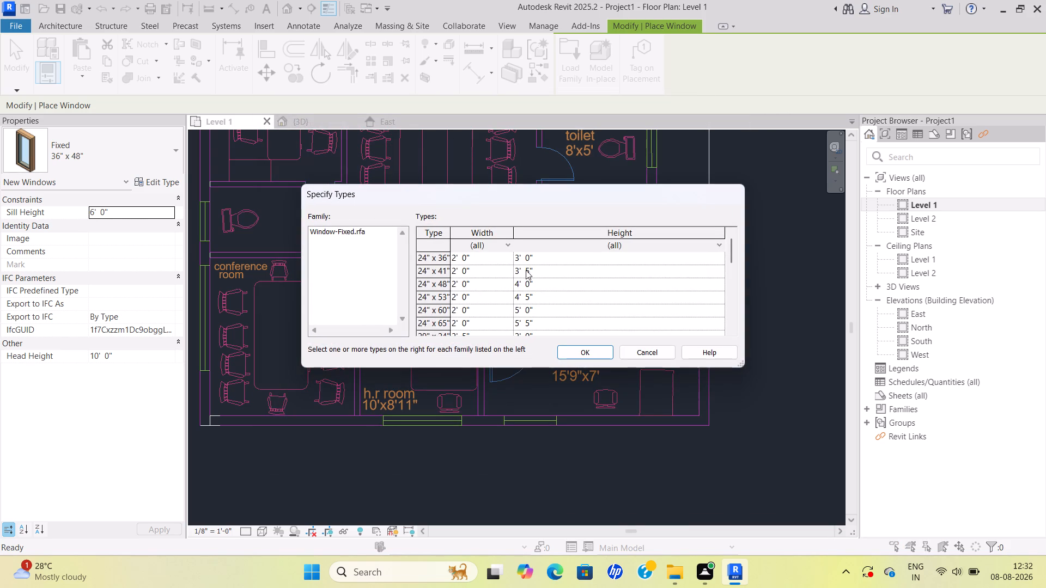
Review the available Window-Fixed sizes and select the 24" x 48" type for loading.
scroll(443, 279, "down", 1)
scroll(443, 279, "up", 3)
scroll(442, 301, "down", 2)
scroll(431, 295, "up", 3)
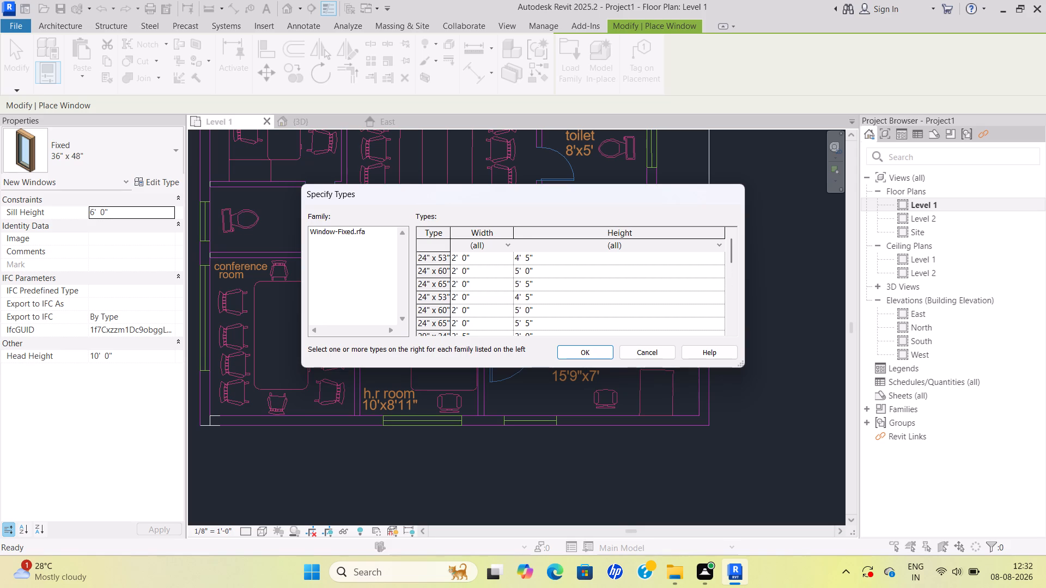
left_click(431, 259)
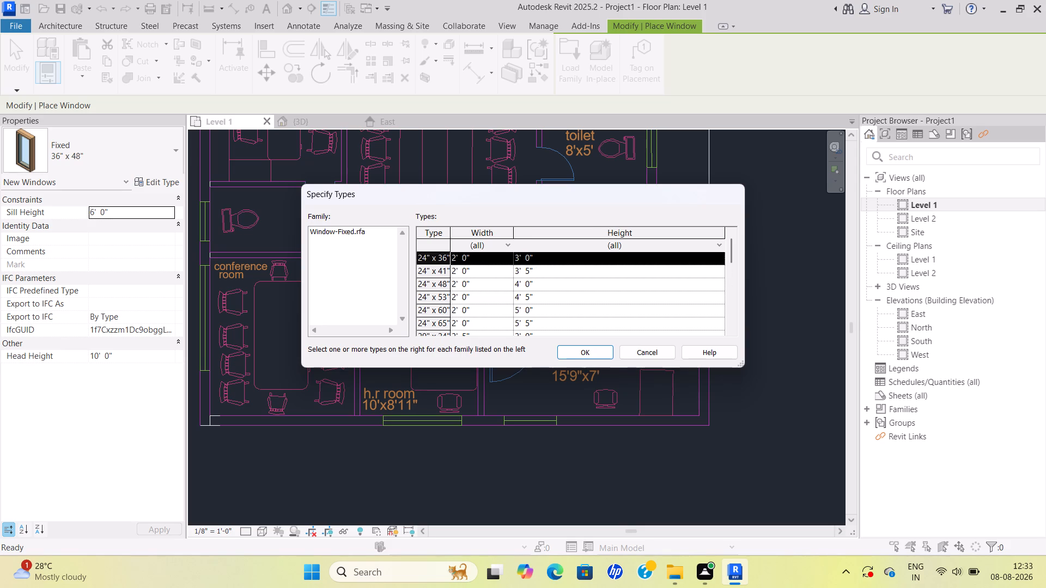
double_click(538, 255)
double_click(540, 262)
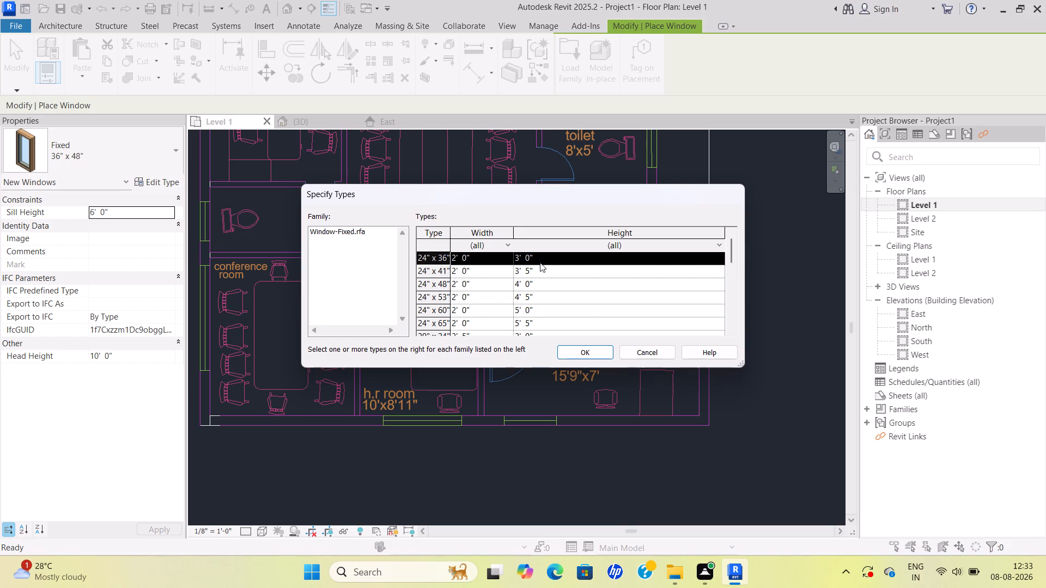
left_click(545, 254)
scroll(564, 304, "down", 4)
scroll(549, 293, "up", 4)
left_click(528, 285)
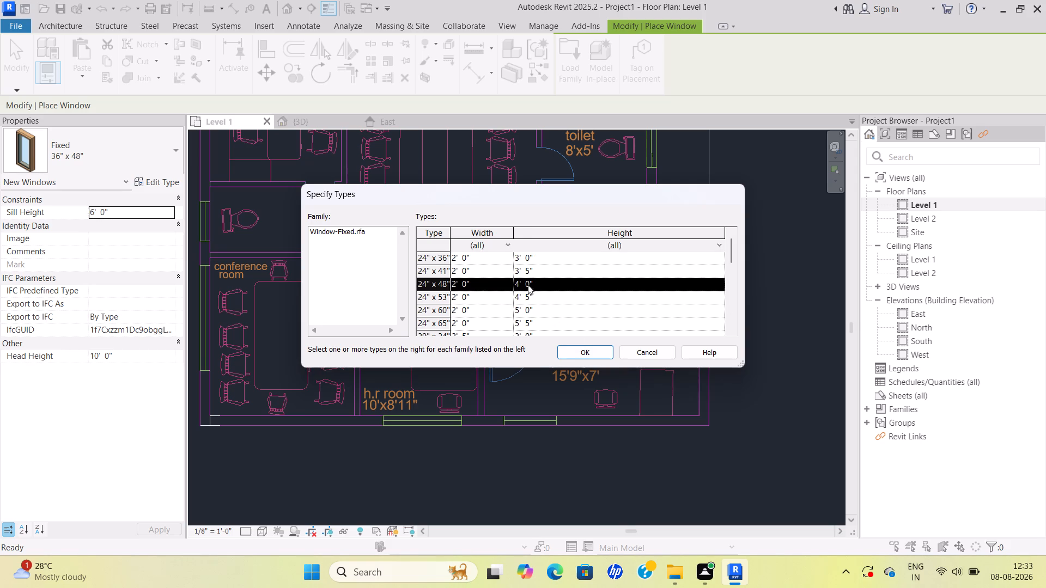
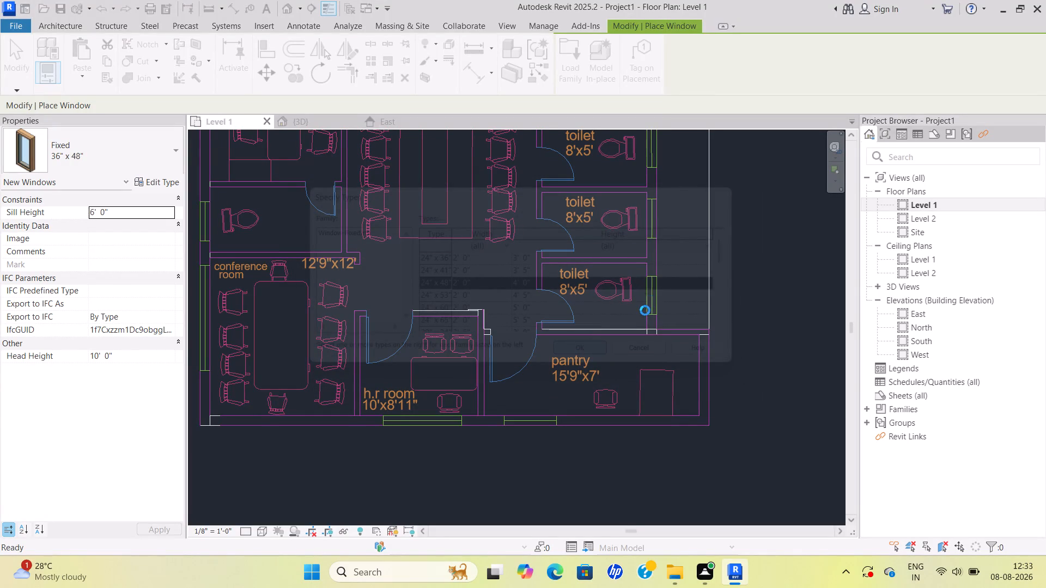
Place a Window-Fixed 24" x 48" window at the reference opening in the outer wall of the toilet next to the pantry.
scroll(525, 430, "up", 3)
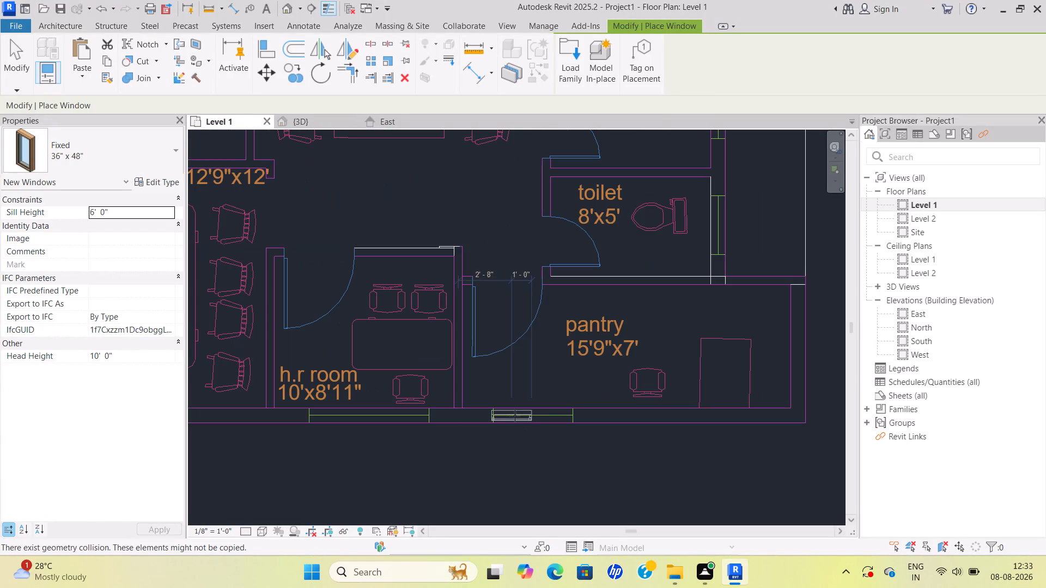
scroll(528, 417, "up", 1)
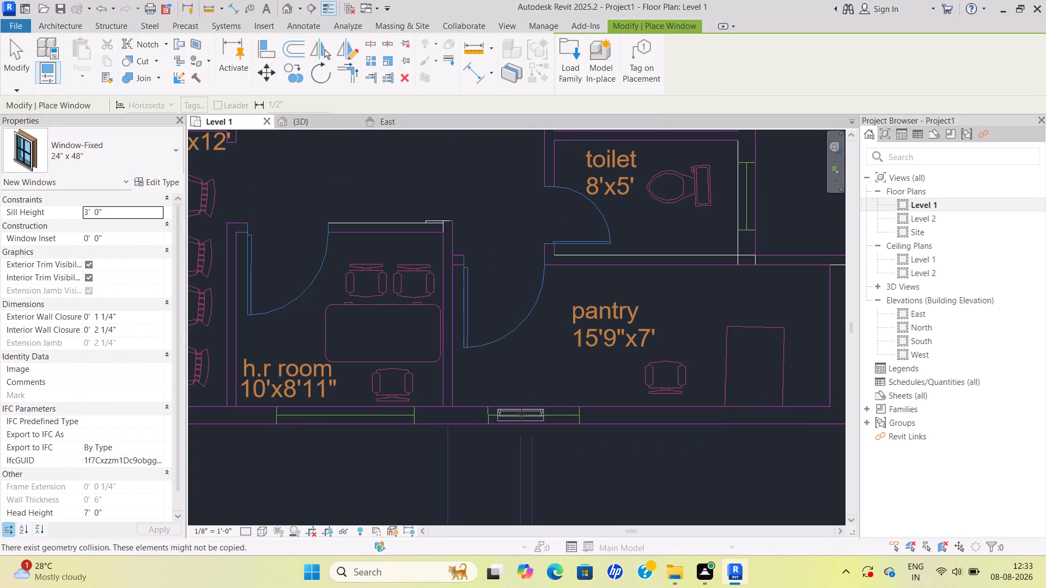
scroll(521, 414, "up", 3)
scroll(536, 406, "down", 4)
scroll(435, 412, "down", 2)
scroll(465, 409, "up", 8)
scroll(520, 412, "down", 4)
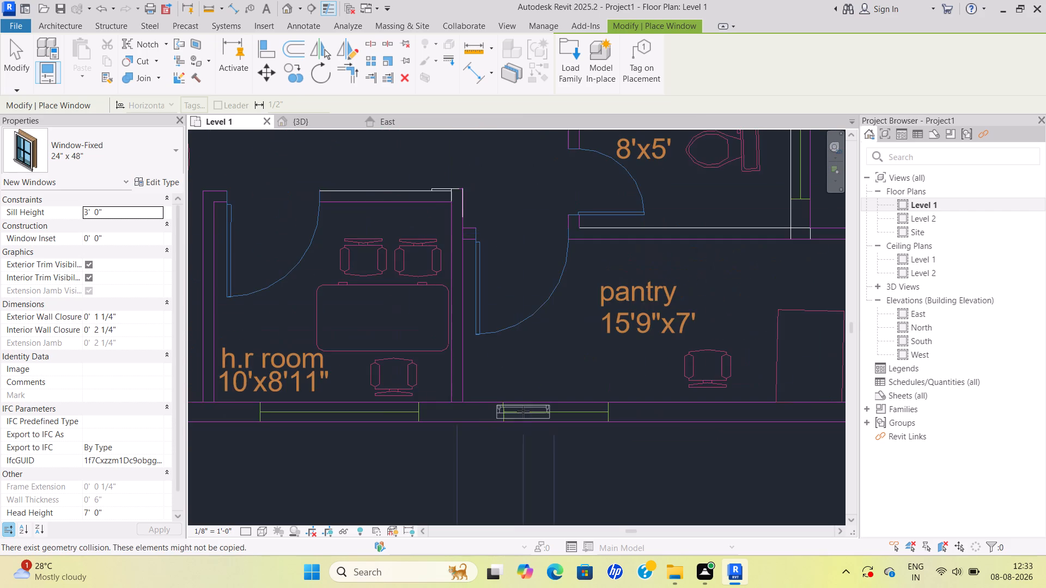
scroll(522, 412, "down", 4)
scroll(507, 404, "up", 2)
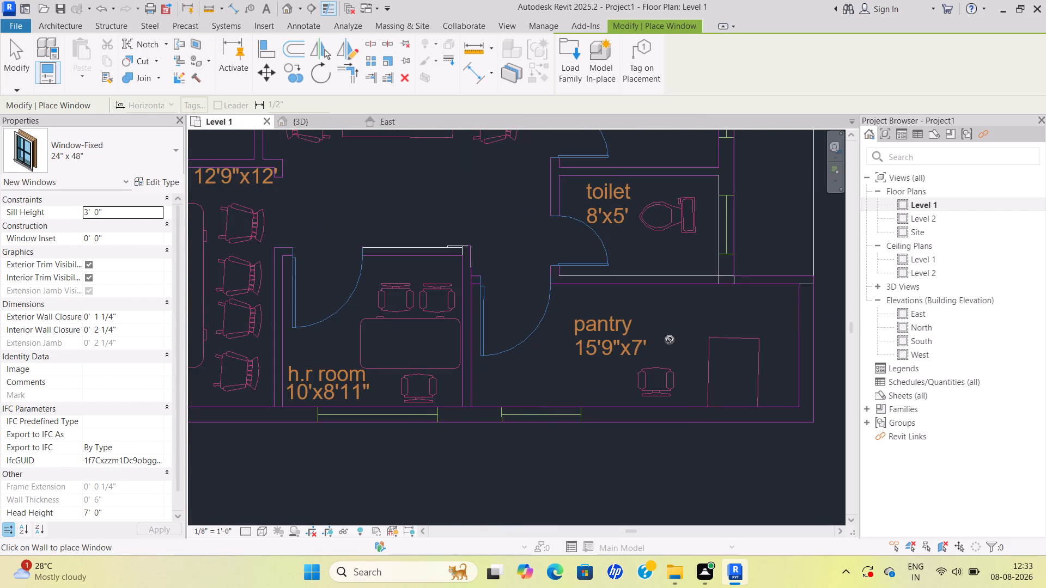
scroll(690, 313, "up", 1)
middle_click_drag(690, 313, 600, 372)
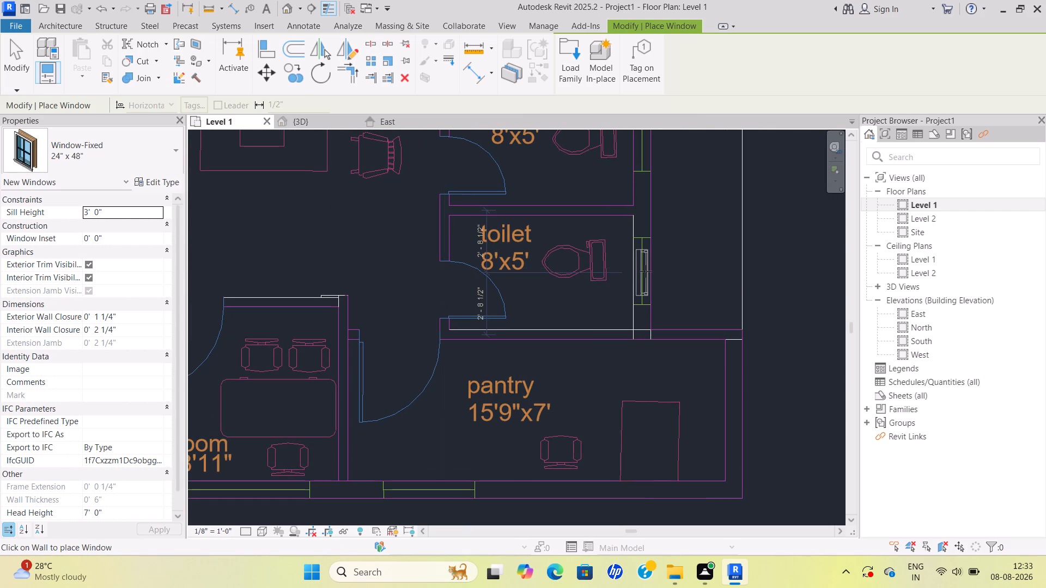
scroll(646, 271, "up", 2)
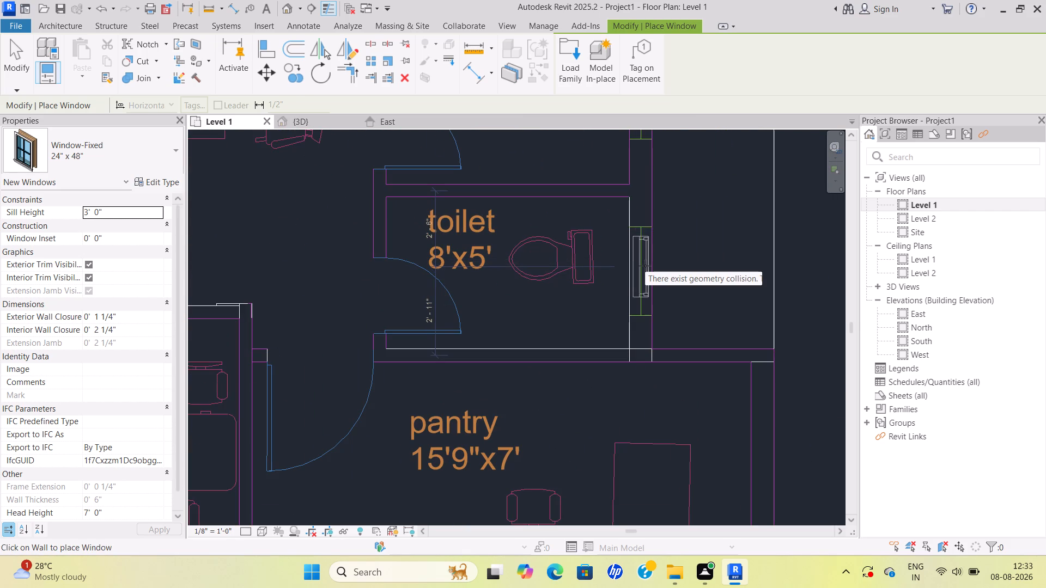
scroll(647, 266, "up", 1)
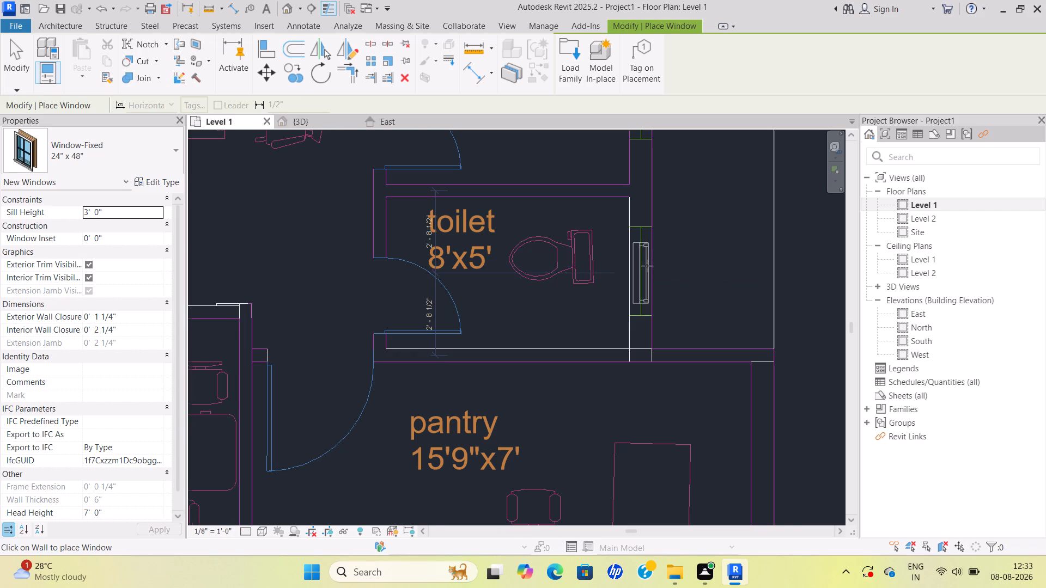
scroll(647, 266, "up", 1)
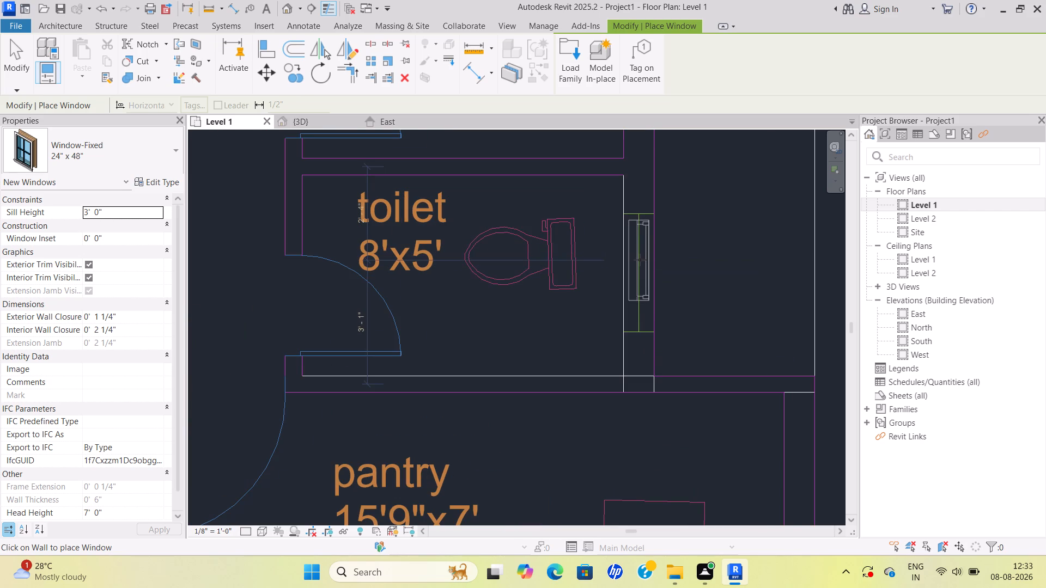
left_click(638, 266)
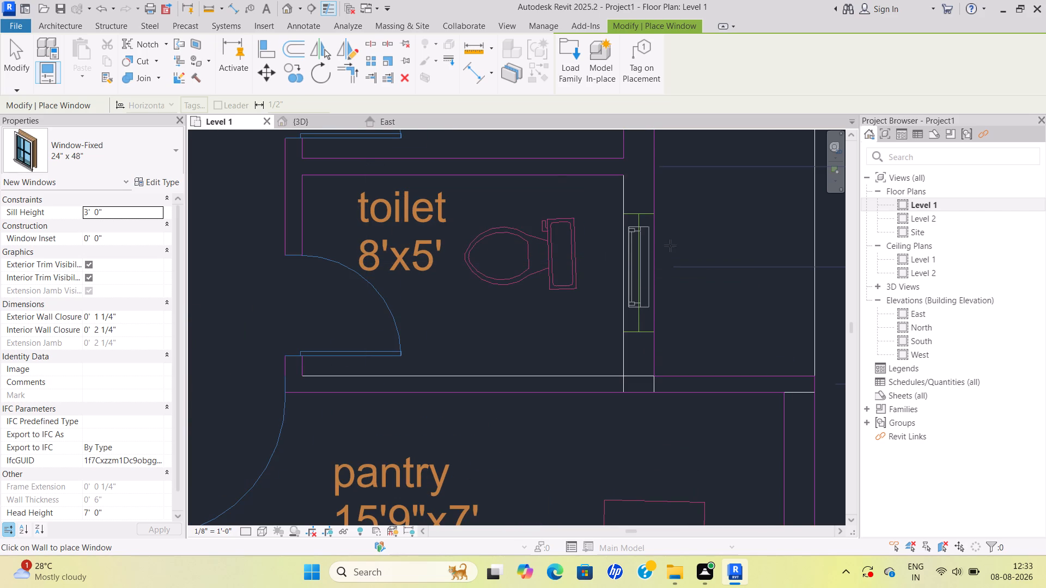
scroll(691, 269, "down", 7)
scroll(670, 224, "up", 7)
middle_click_drag(672, 188, 672, 267)
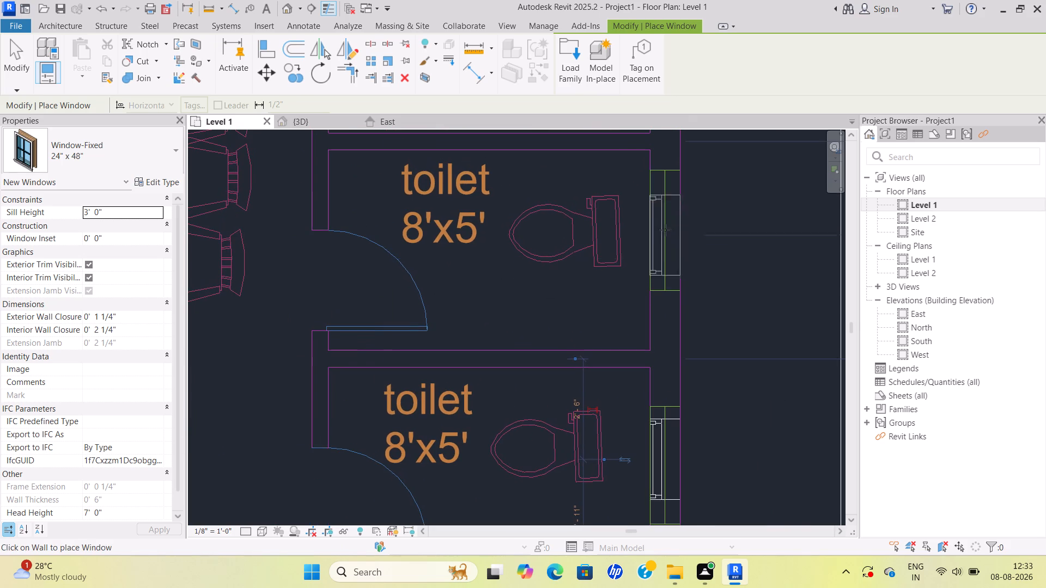
right_click(708, 205)
left_click(730, 214)
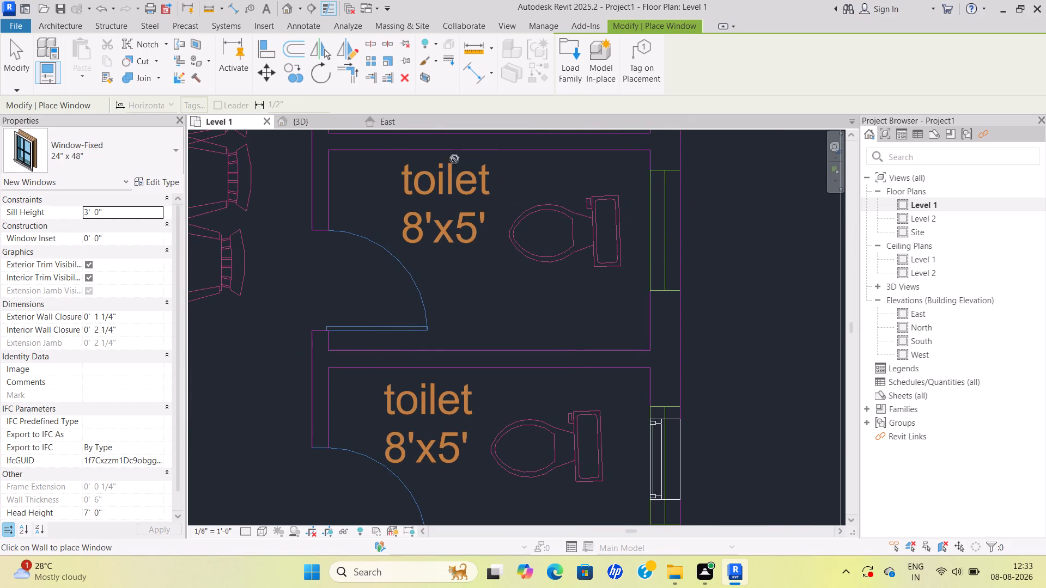
right_click(704, 186)
left_click(731, 200)
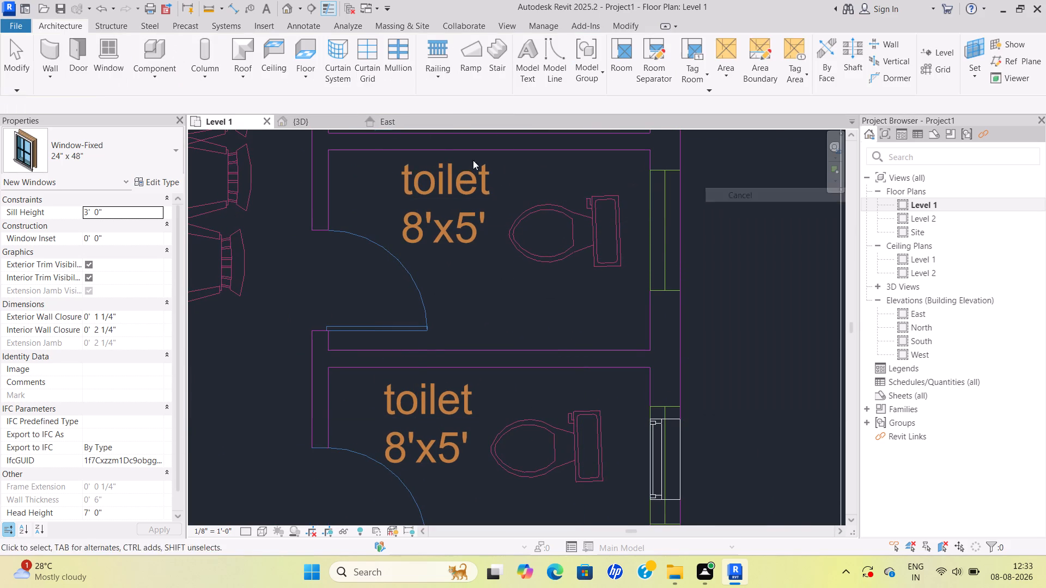
Switch to the 3D view and select the newly placed toilet window on the outer wall.
left_click(319, 120)
scroll(525, 242, "down", 5)
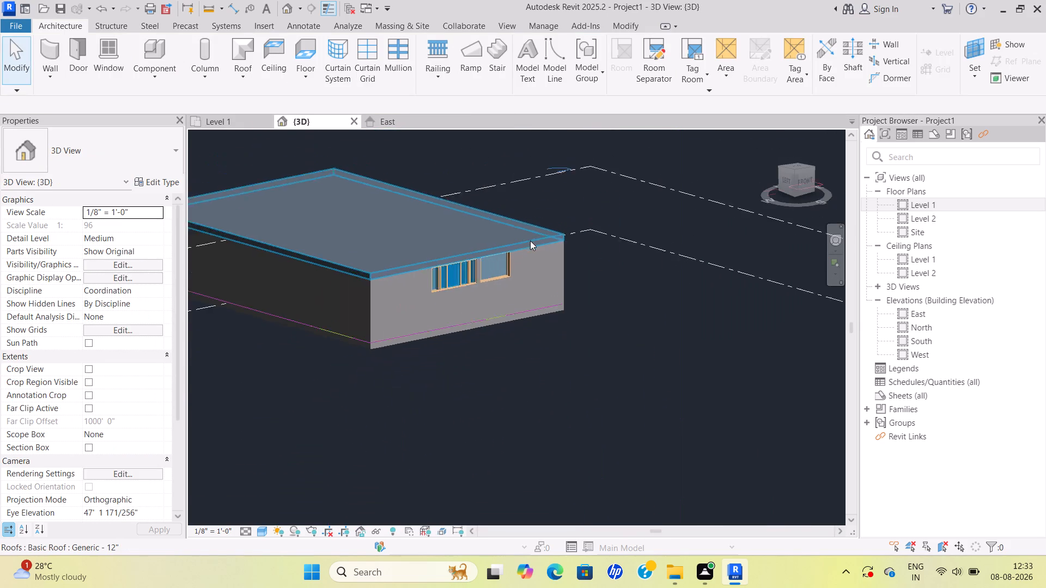
scroll(505, 262, "up", 3)
scroll(505, 263, "down", 4)
middle_click_drag(515, 265, 573, 273)
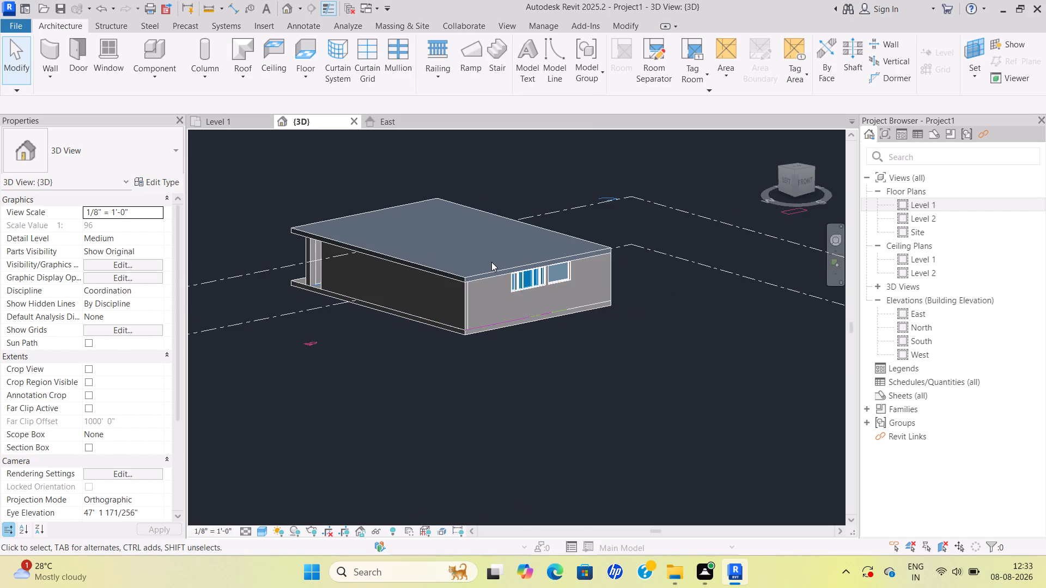
middle_click_drag(485, 261, 526, 285, "alt")
scroll(520, 285, "down", 3)
middle_click_drag(516, 284, 661, 315, "shift")
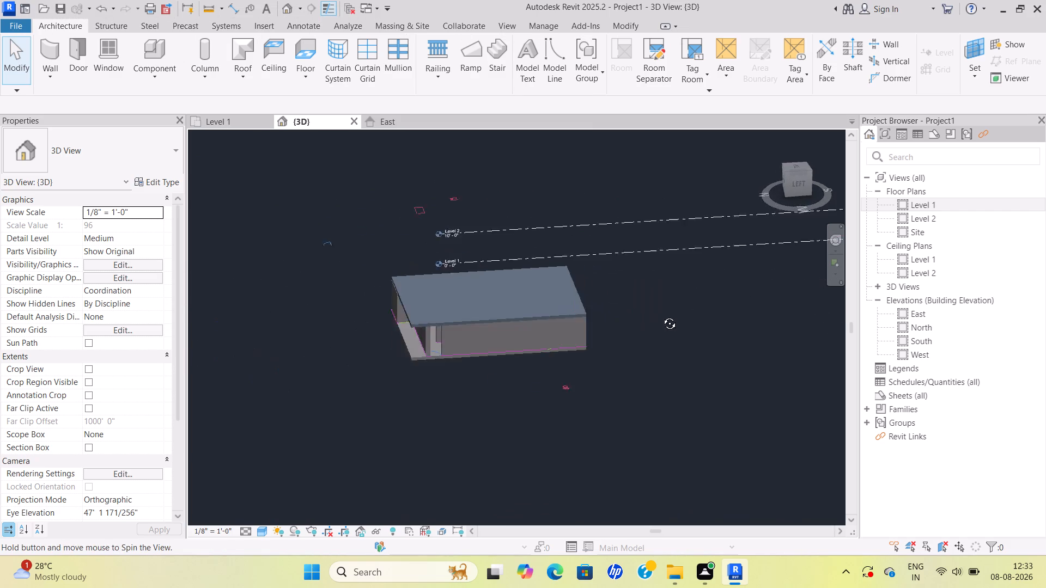
middle_click_drag(661, 315, 670, 315, "shift")
scroll(531, 301, "up", 2)
middle_click_drag(533, 302, 731, 309, "shift")
scroll(597, 324, "up", 2)
middle_click_drag(594, 324, 696, 306, "shift")
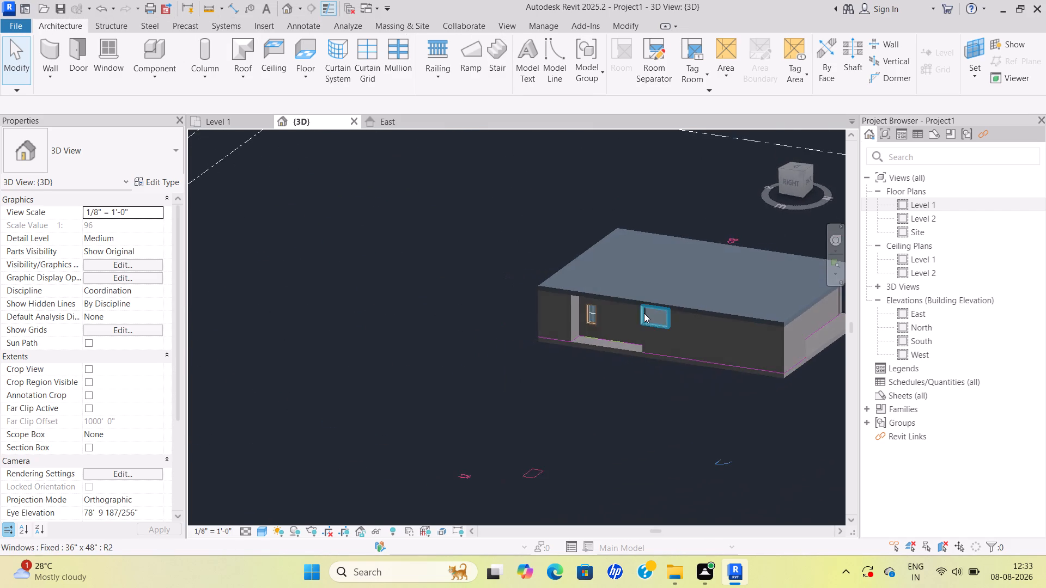
scroll(643, 314, "up", 7)
scroll(546, 324, "up", 1)
middle_click_drag(545, 324, 591, 309, "shift")
left_click(597, 276)
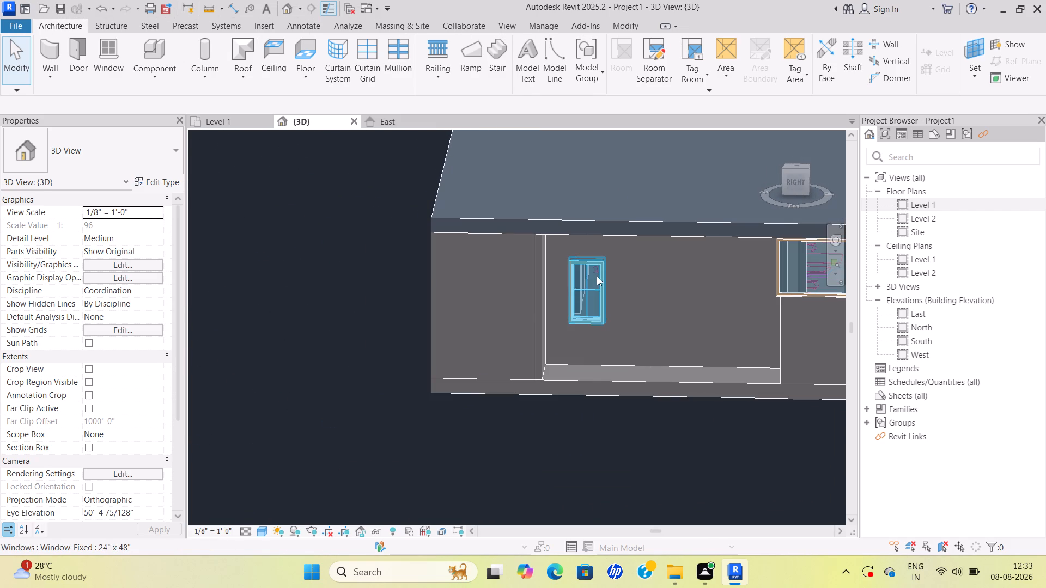
middle_click_drag(598, 366, 643, 362, "shift")
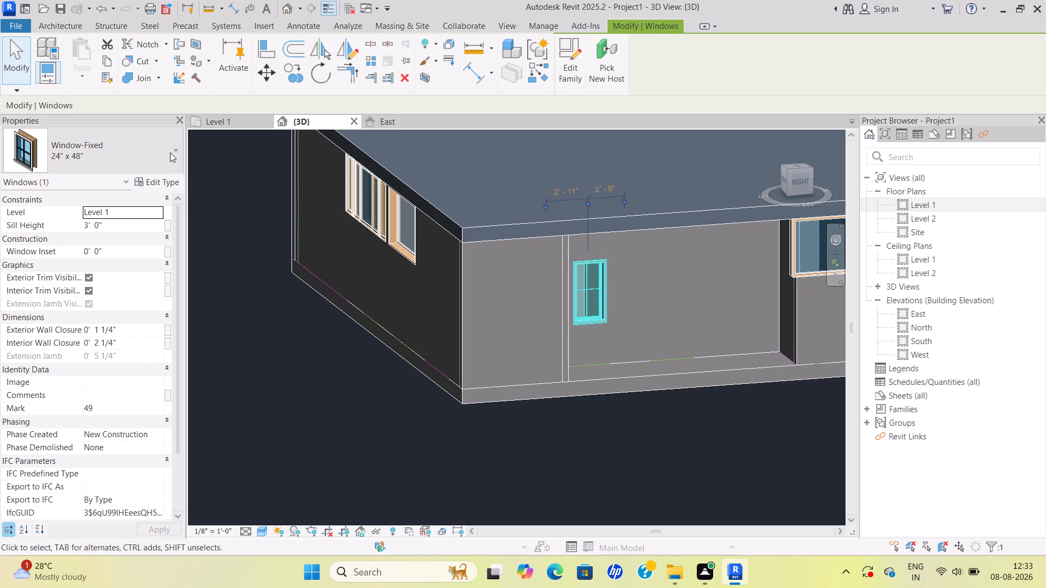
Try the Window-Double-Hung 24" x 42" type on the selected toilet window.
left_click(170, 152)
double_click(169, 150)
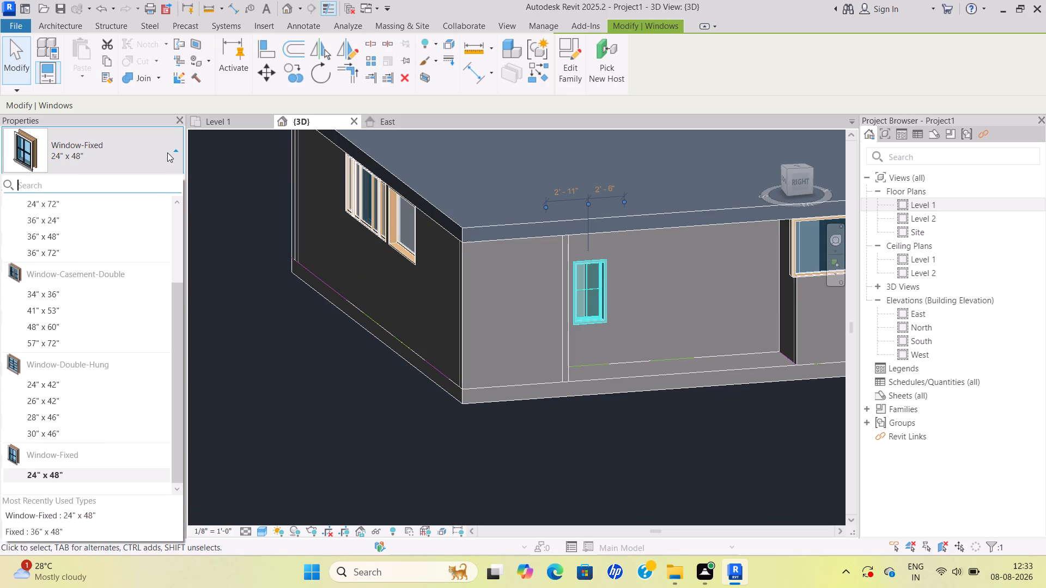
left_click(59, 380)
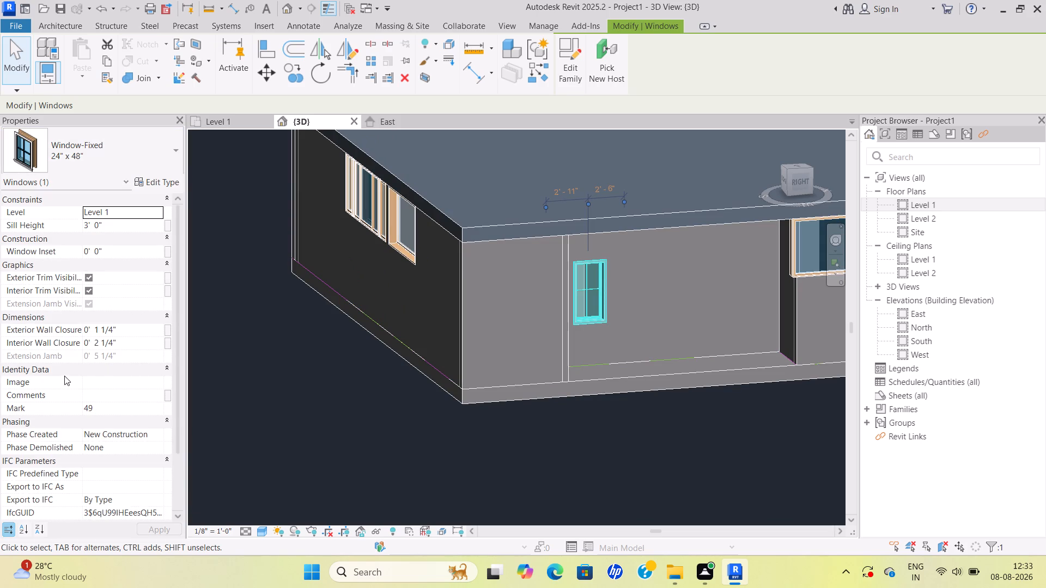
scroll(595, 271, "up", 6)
Change the selected toilet window to the Fixed 16" x 24" type.
left_click(149, 154)
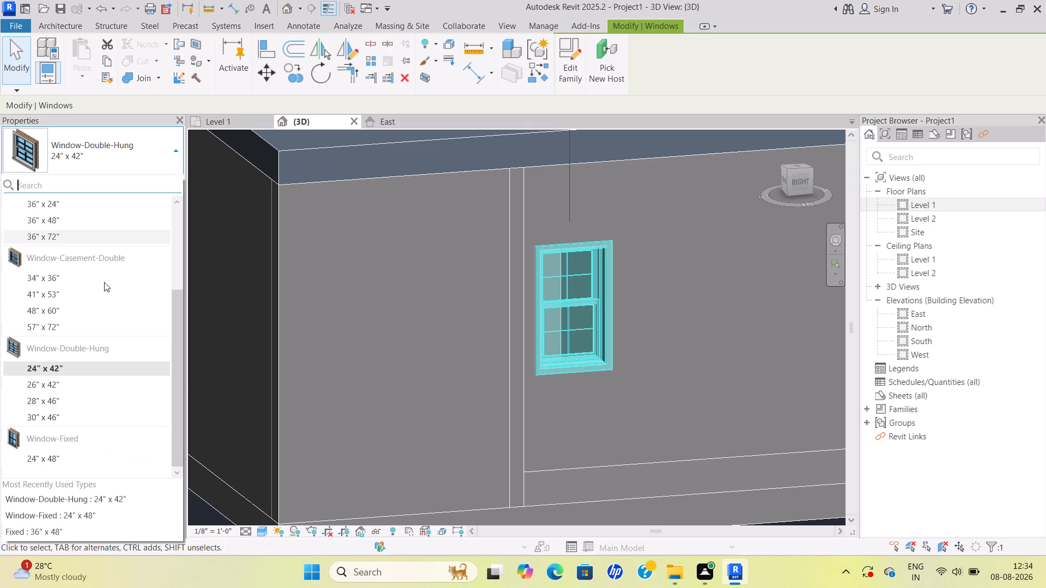
scroll(70, 407, "down", 2)
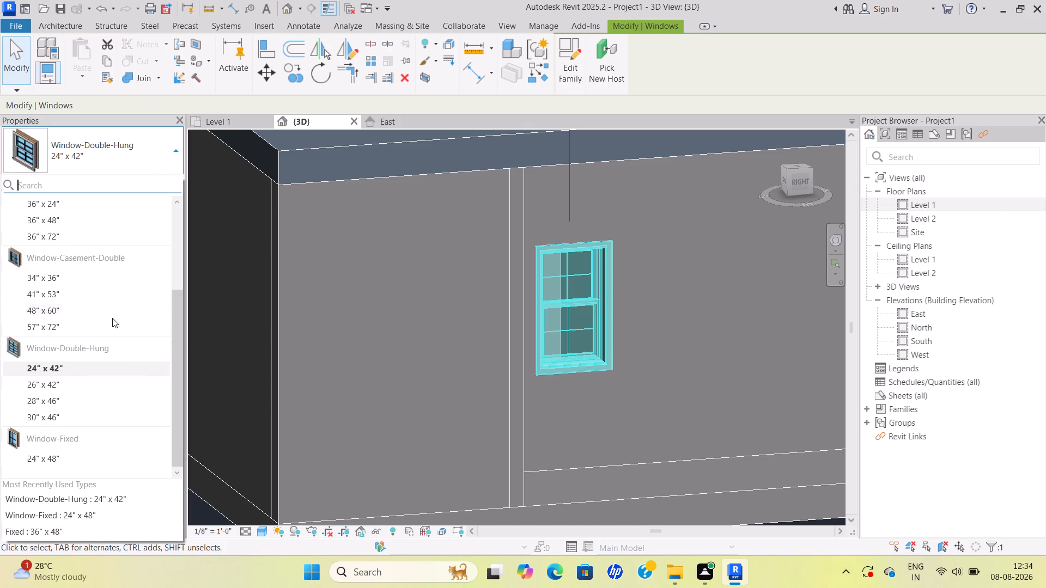
scroll(115, 204, "up", 7)
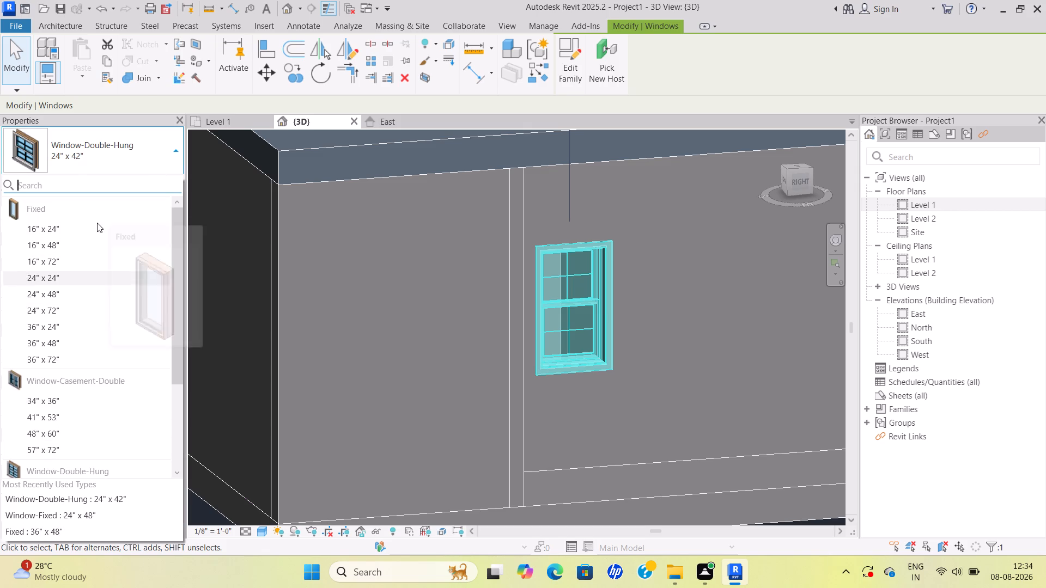
left_click(94, 225)
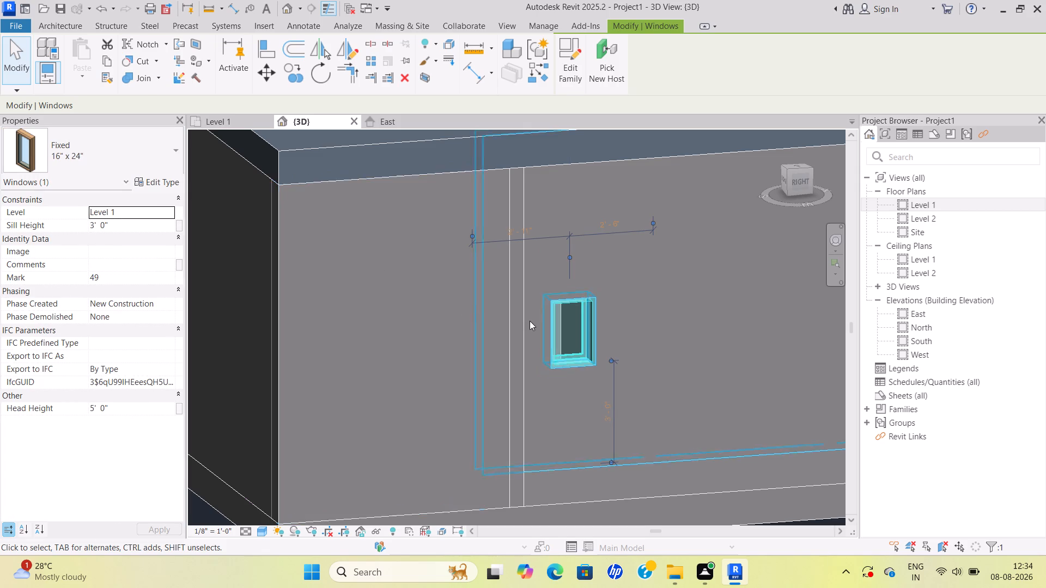
Review the type properties of the toilet window, including its dimensions, and leave them as they are.
scroll(534, 321, "up", 3)
scroll(607, 308, "up", 2)
scroll(611, 308, "down", 3)
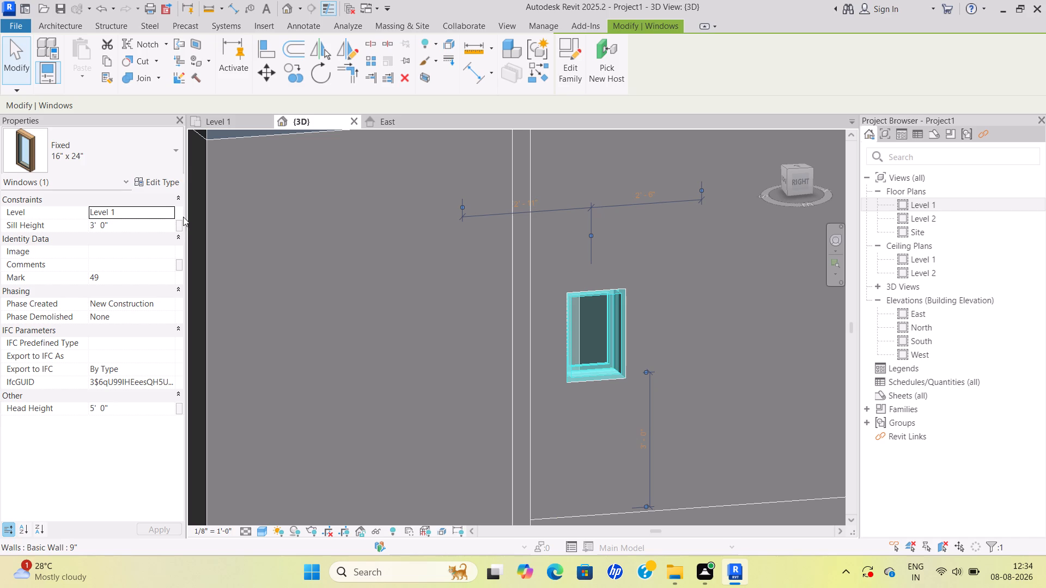
left_click(157, 183)
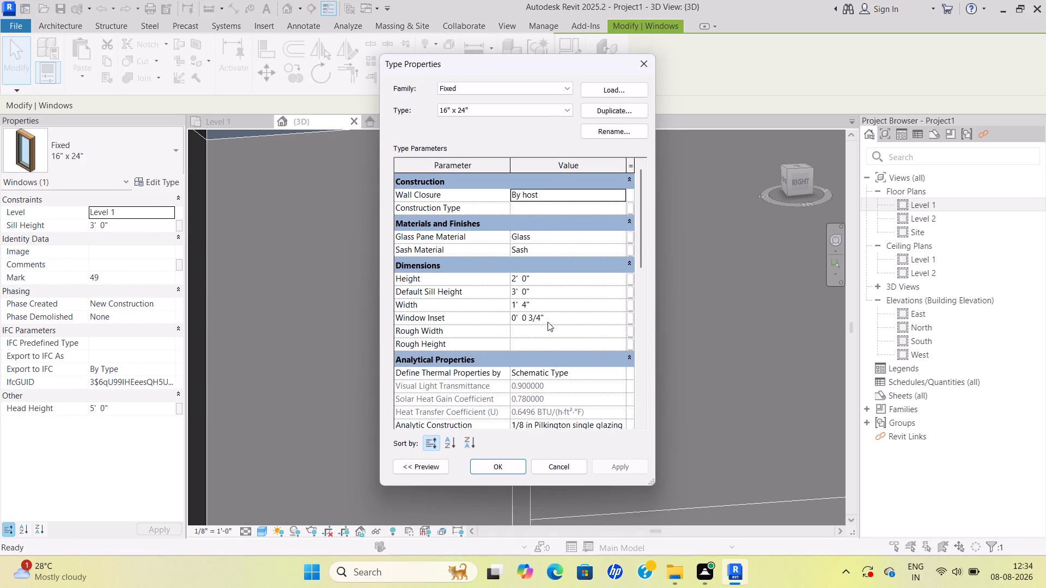
scroll(546, 348, "down", 3)
scroll(546, 348, "up", 3)
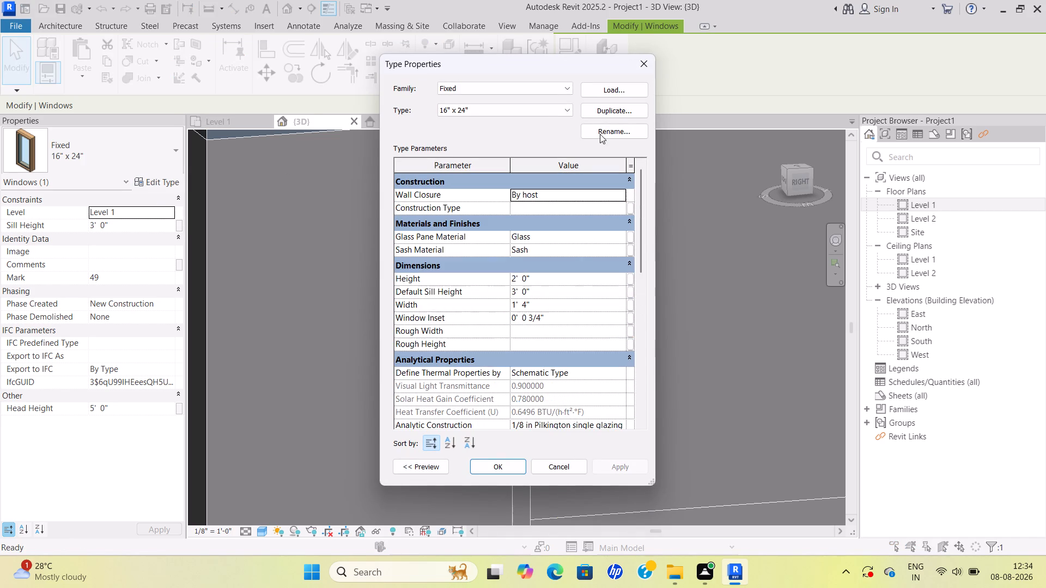
left_click(638, 66)
Set the toilet window's sill height to 5'.
scroll(625, 229, "down", 2)
scroll(609, 283, "down", 1)
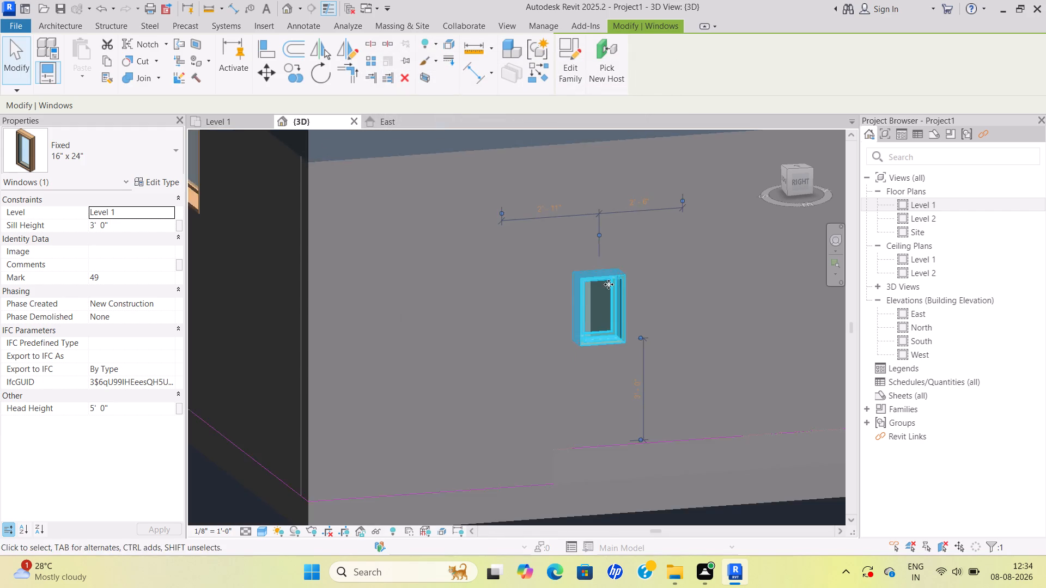
scroll(609, 284, "down", 6)
middle_click_drag(661, 272, 582, 286, "shift")
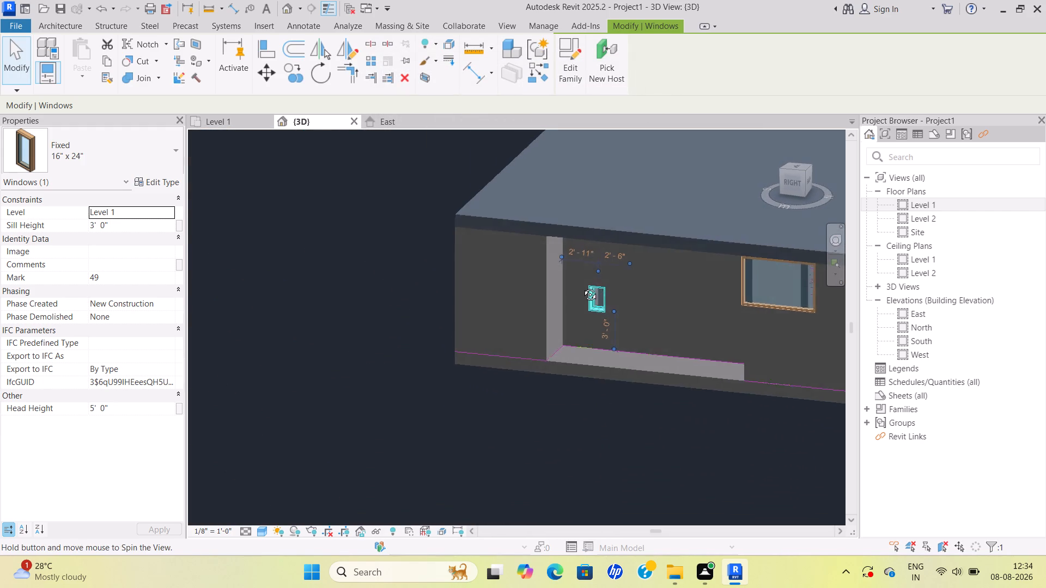
middle_click_drag(582, 286, 581, 286, "shift")
scroll(585, 286, "up", 3)
middle_click_drag(598, 292, 579, 291, "shift")
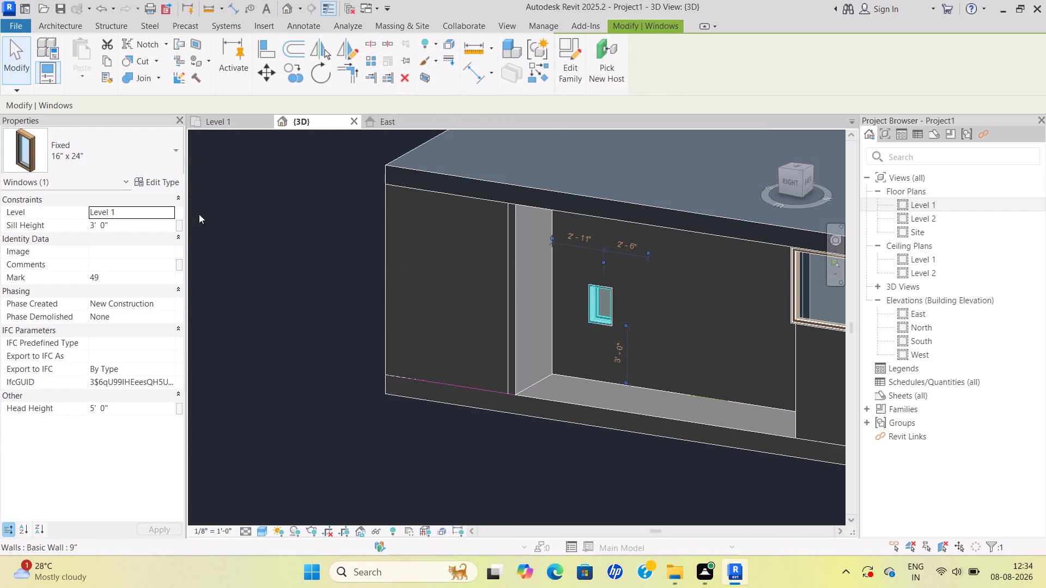
left_click(139, 224)
type("5'")
key("Return")
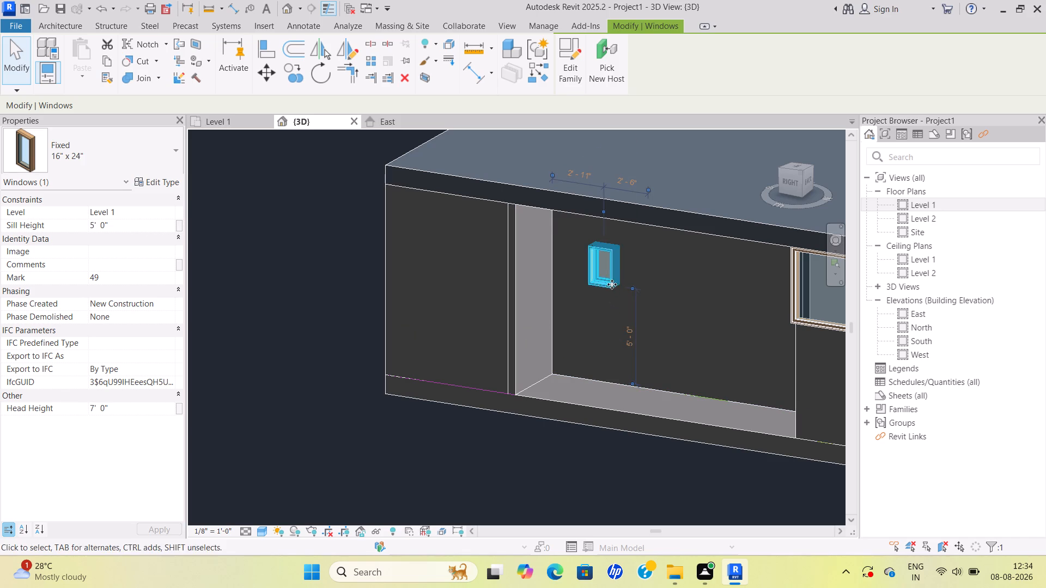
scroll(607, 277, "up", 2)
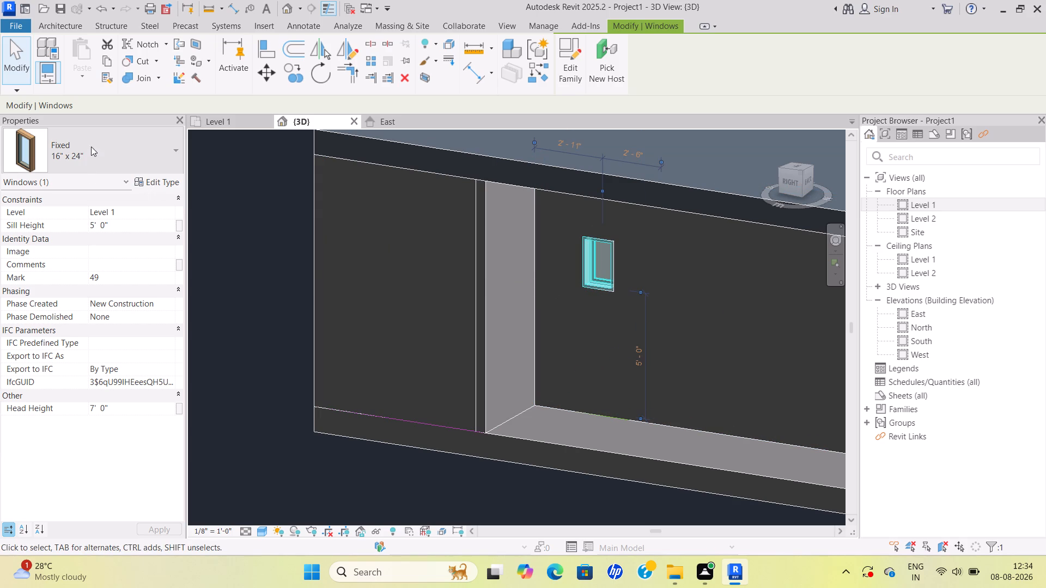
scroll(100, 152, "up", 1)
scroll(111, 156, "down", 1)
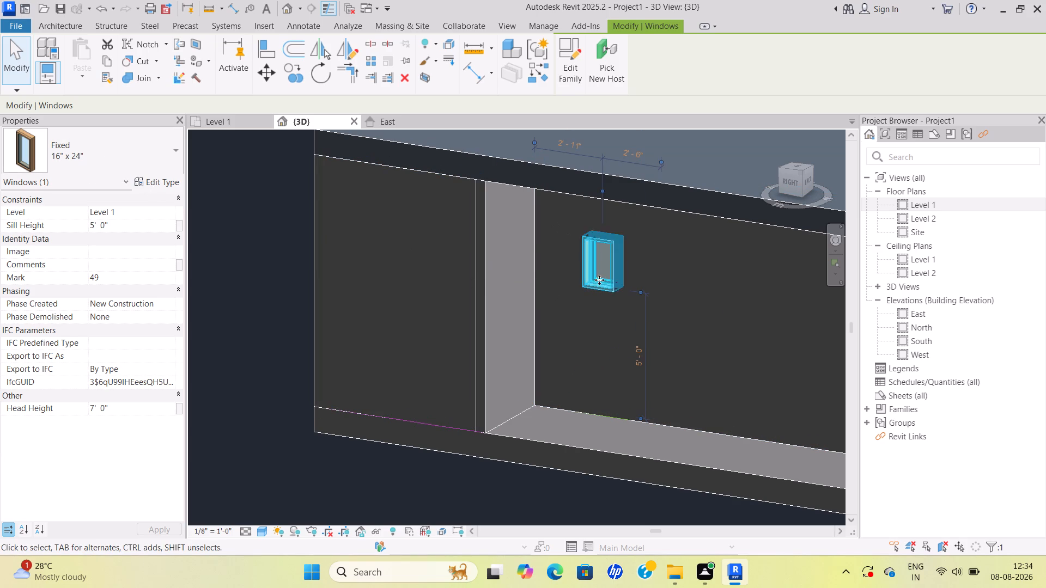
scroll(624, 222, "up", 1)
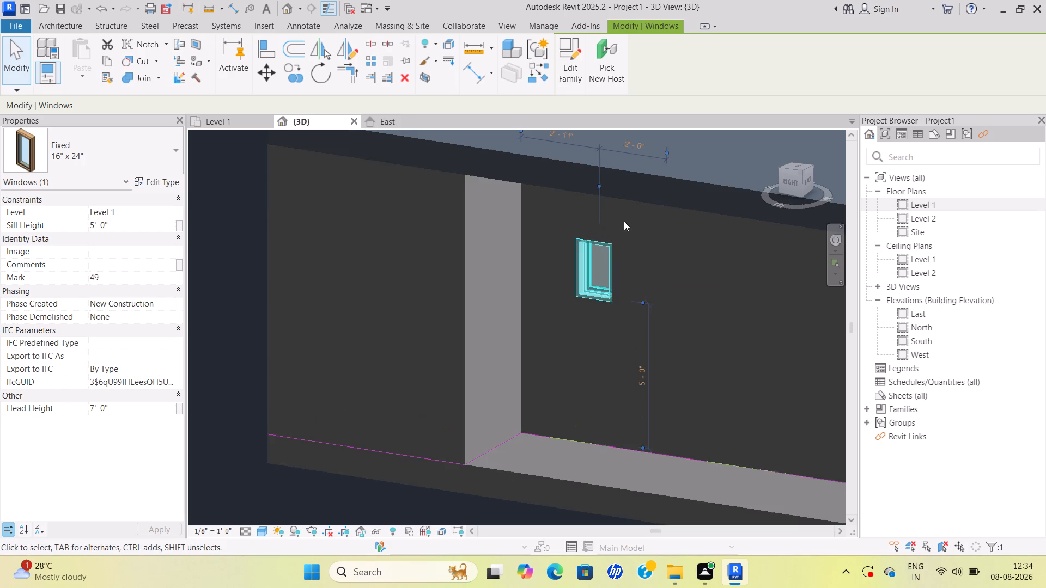
Examine the toilet window in the 3D view, checking its size and height in the outer wall.
scroll(623, 228, "down", 2)
middle_click_drag(623, 257, 695, 207, "shift")
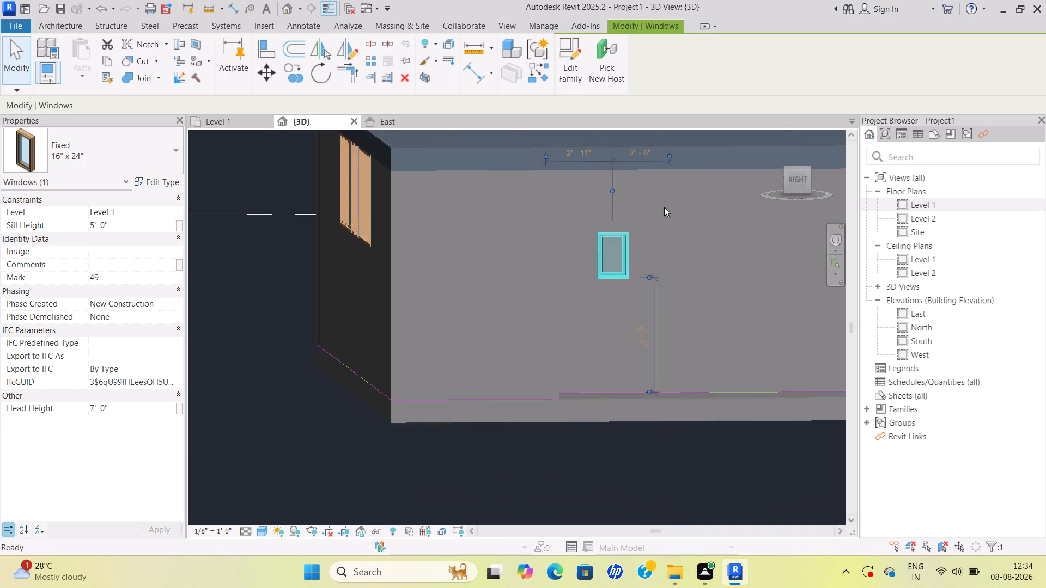
middle_click_drag(656, 210, 642, 291)
scroll(643, 290, "up", 1)
middle_click_drag(627, 261, 577, 298, "shift")
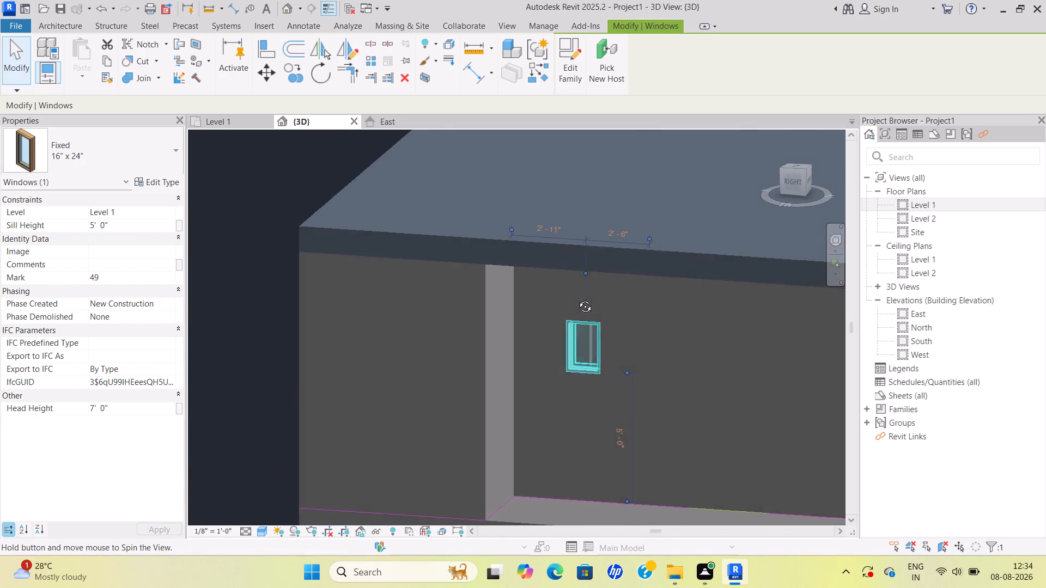
middle_click_drag(577, 298, 565, 295, "shift")
scroll(561, 295, "up", 1, "shift")
scroll(477, 282, "down", 8)
left_click(543, 399)
scroll(509, 318, "up", 5, "shift")
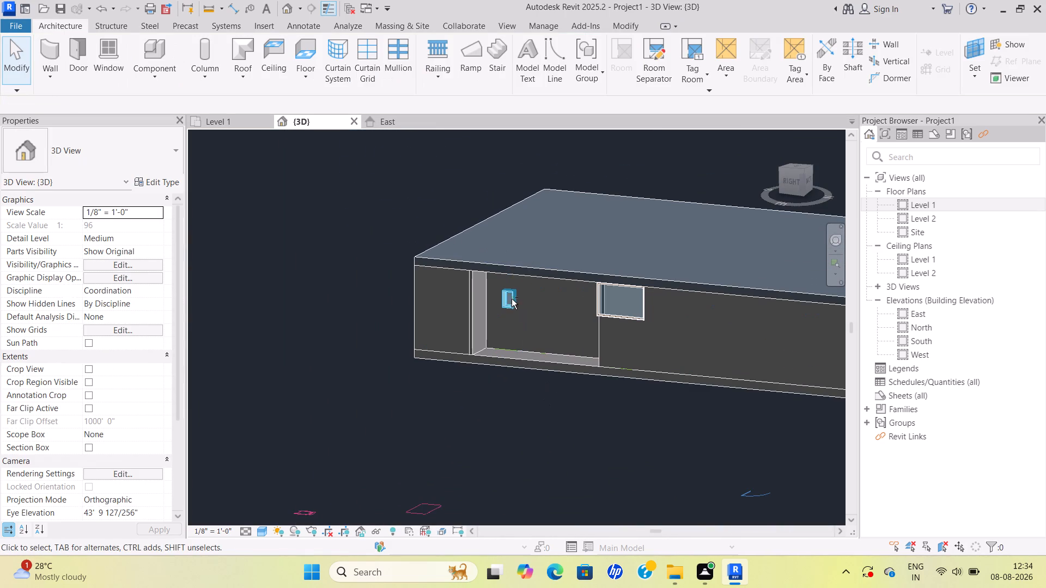
scroll(512, 299, "up", 11, "shift")
left_click(504, 290)
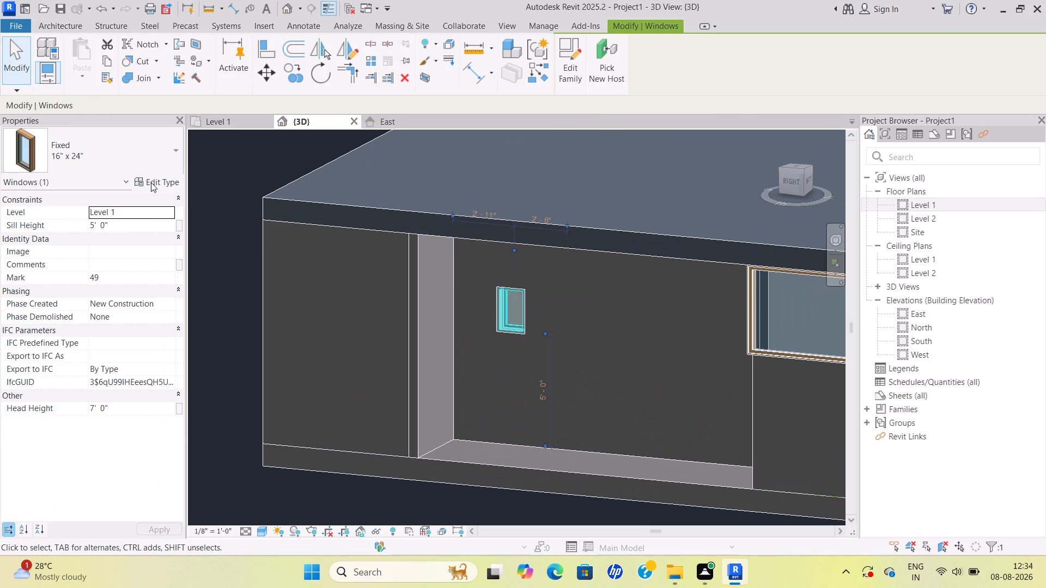
left_click(280, 160)
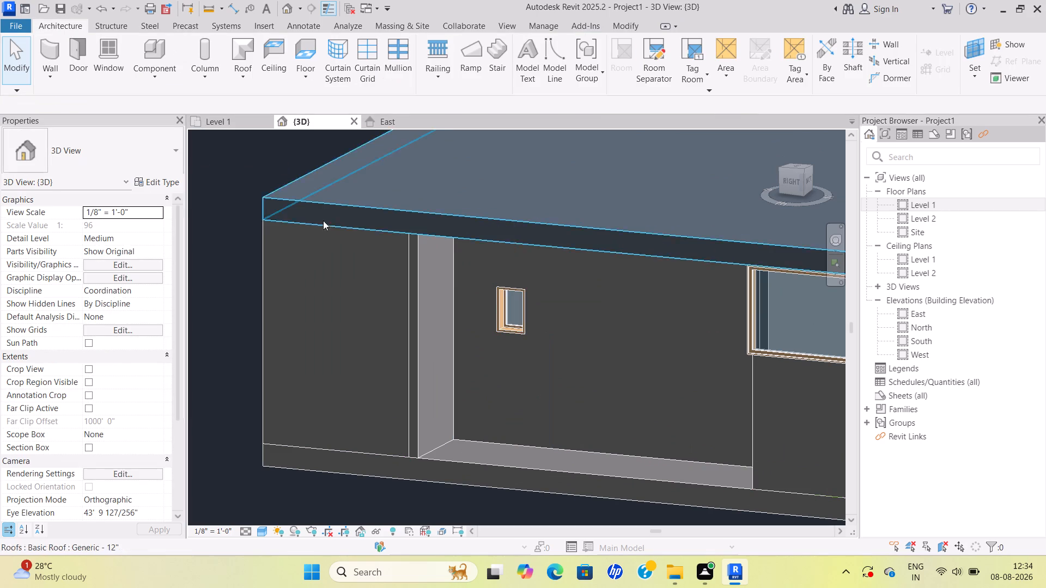
Inspect the exterior walls around the toilet window in 3D, comparing it with the neighbouring windows.
scroll(325, 224, "down", 3)
middle_click_drag(445, 303, 586, 260, "shift")
scroll(586, 260, "up", 1, "shift")
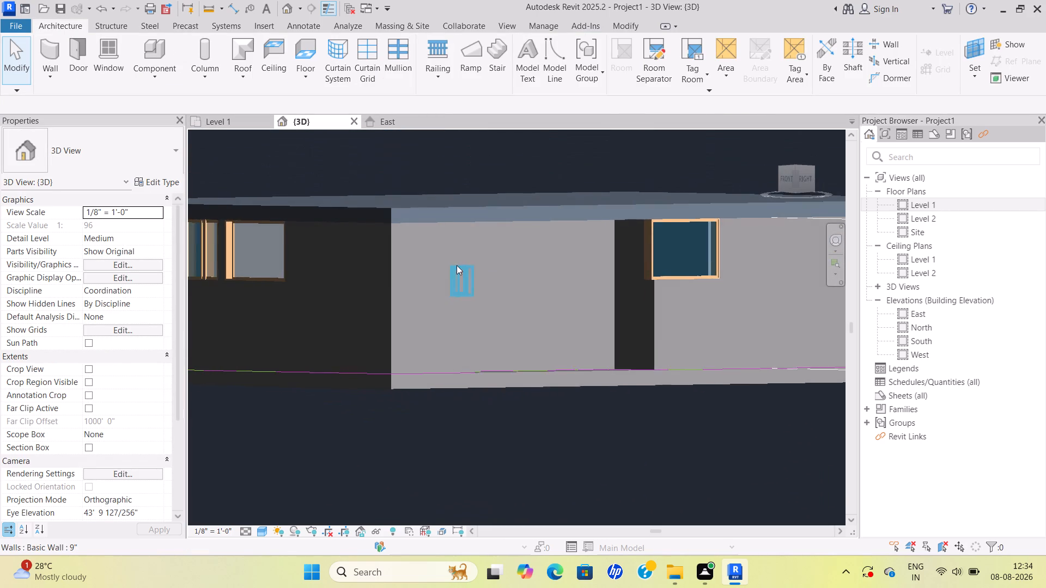
left_click(406, 264)
left_click(392, 258)
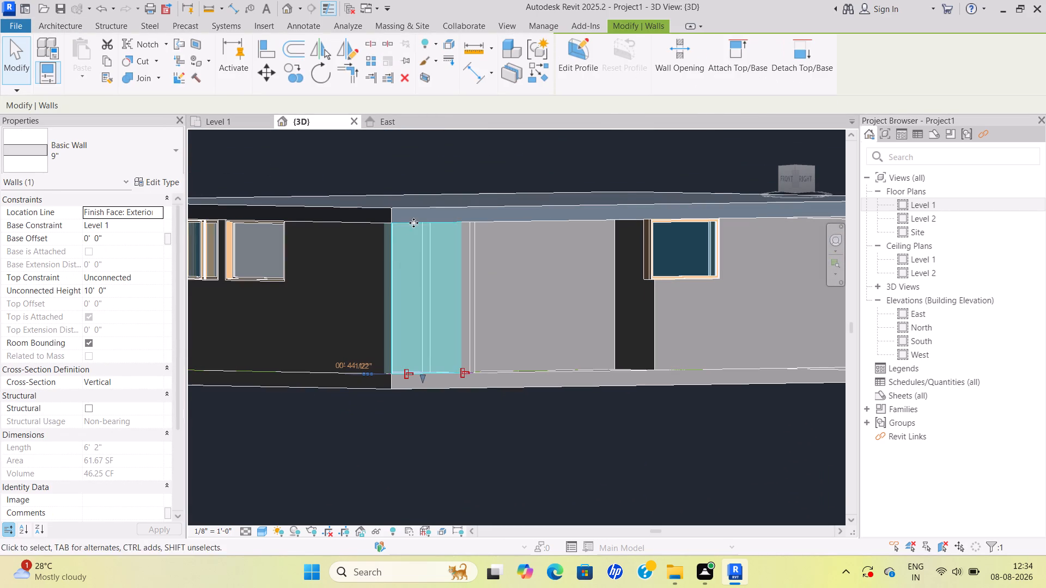
middle_click_drag(456, 197, 363, 213, "shift")
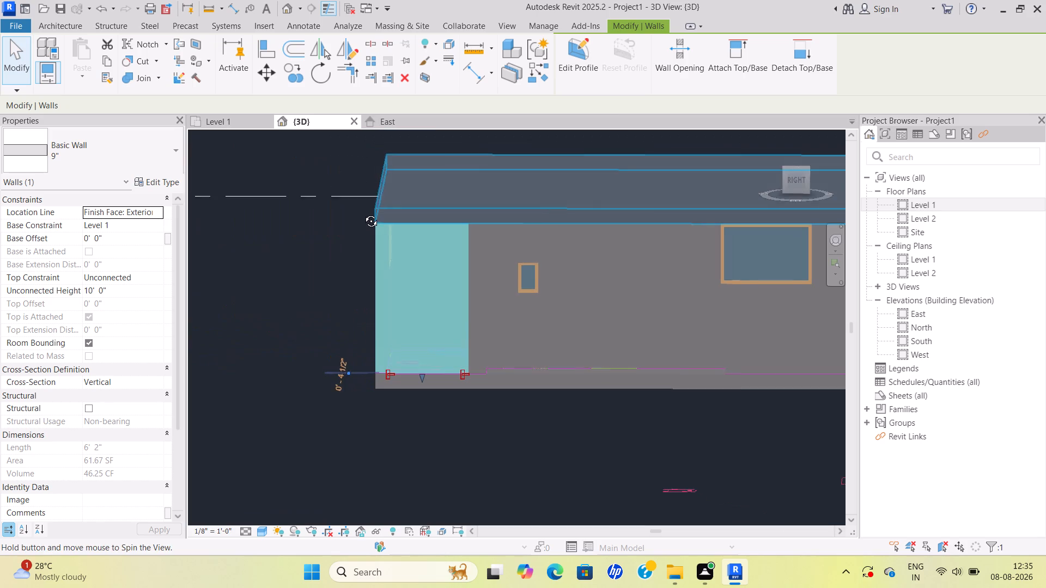
middle_click_drag(363, 213, 363, 207, "shift")
scroll(348, 287, "down", 3)
left_click(325, 309)
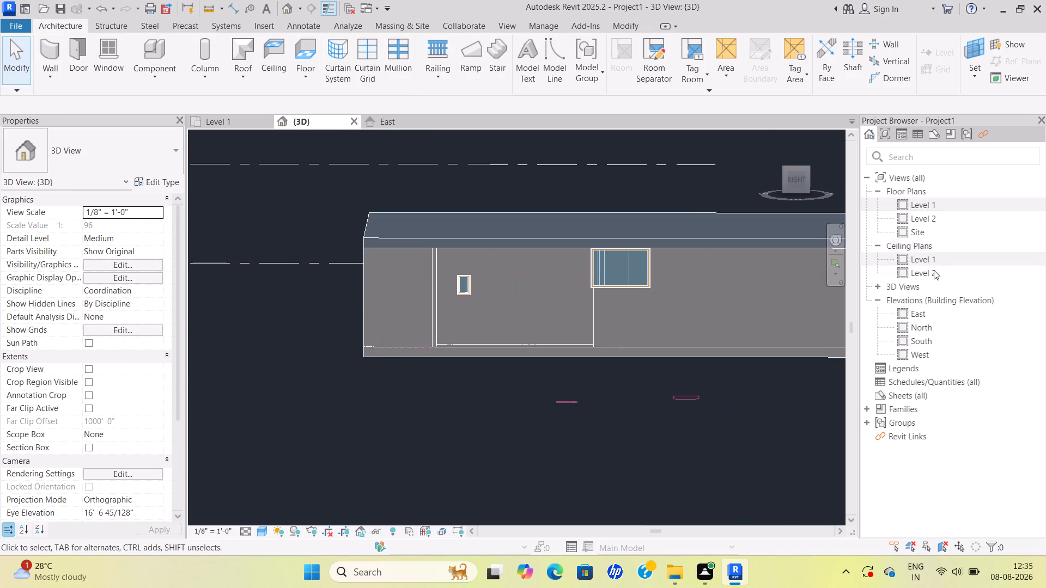
scroll(436, 238, "down", 2)
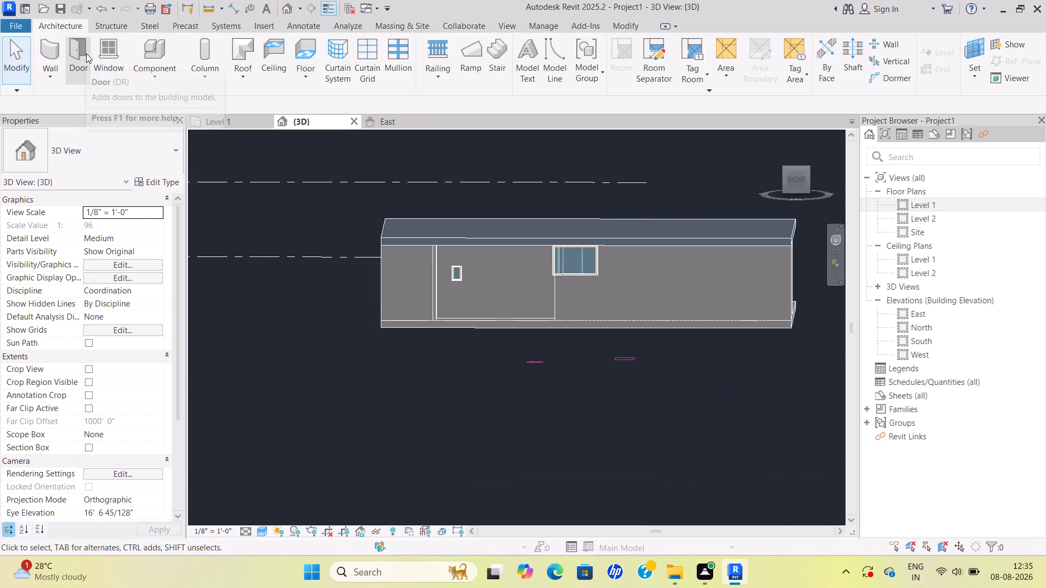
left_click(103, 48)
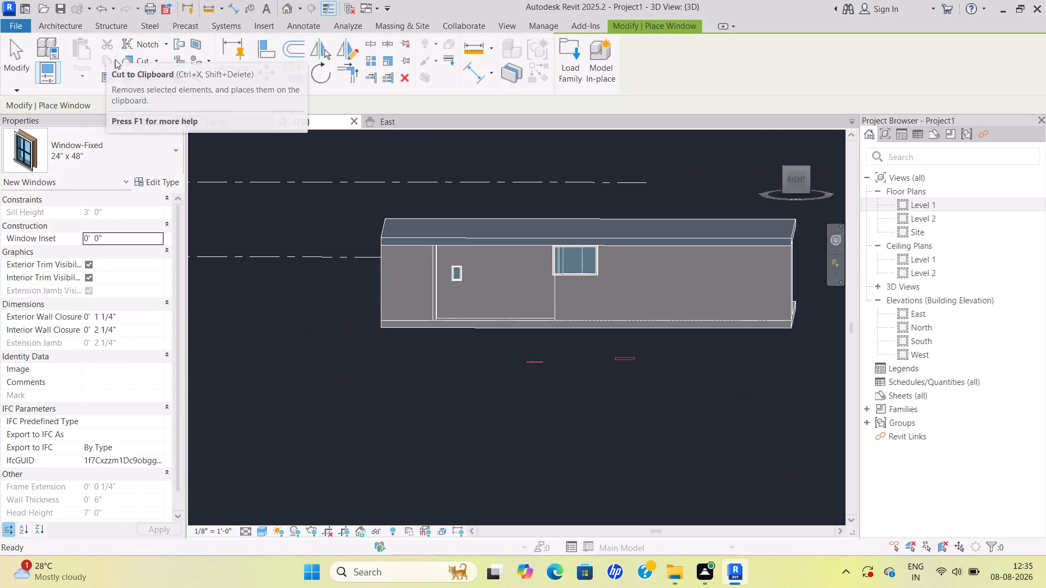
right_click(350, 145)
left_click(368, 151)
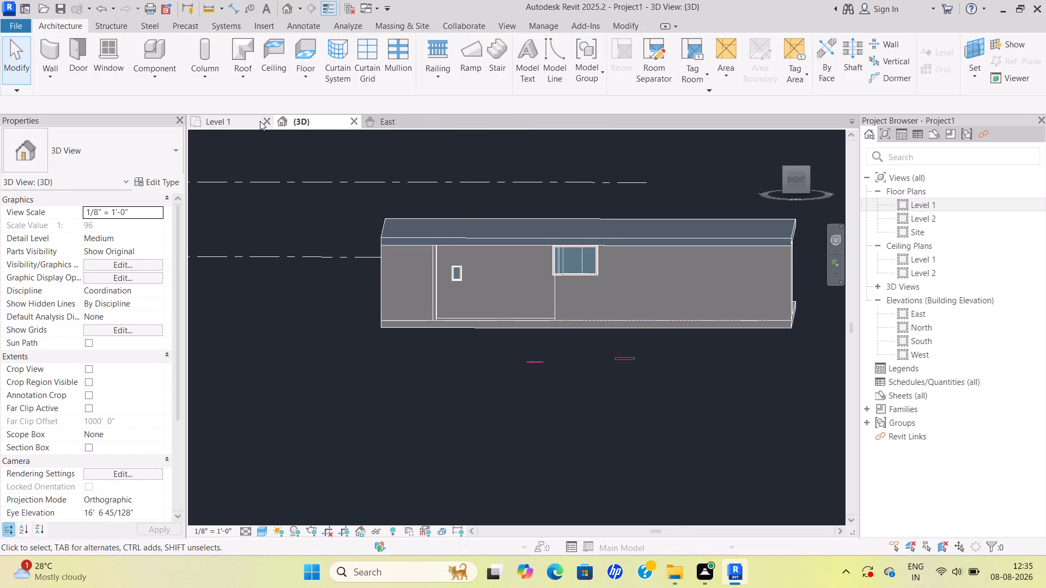
In the Level 1 plan, start the Window tool and review the Window-Fixed 24" x 48" type properties, including its dimensions.
left_click(260, 121)
scroll(381, 204, "down", 9)
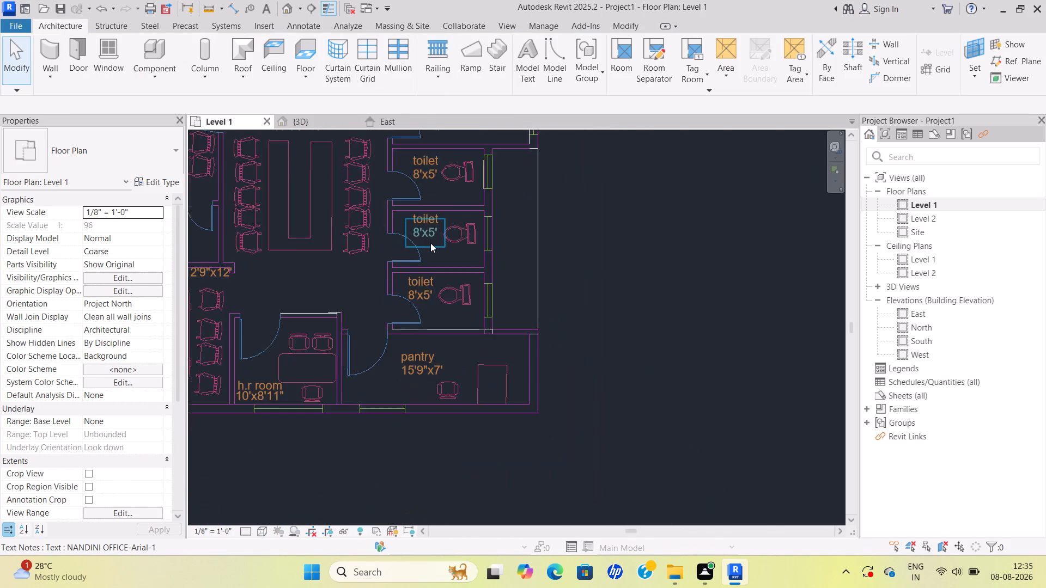
scroll(430, 243, "down", 5)
middle_click_drag(435, 246, 510, 269)
scroll(506, 286, "up", 4)
scroll(470, 342, "up", 3)
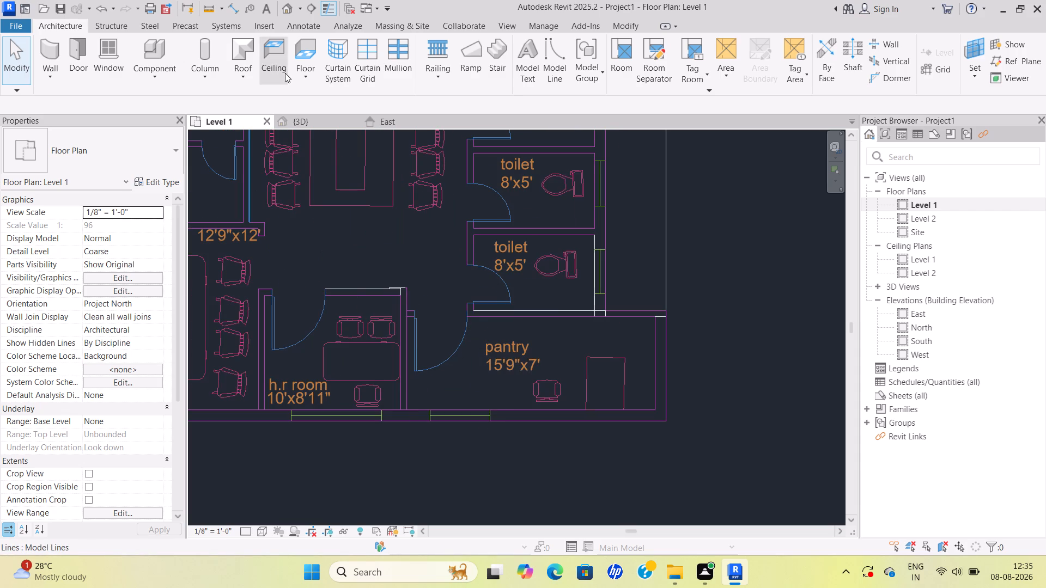
left_click(125, 54)
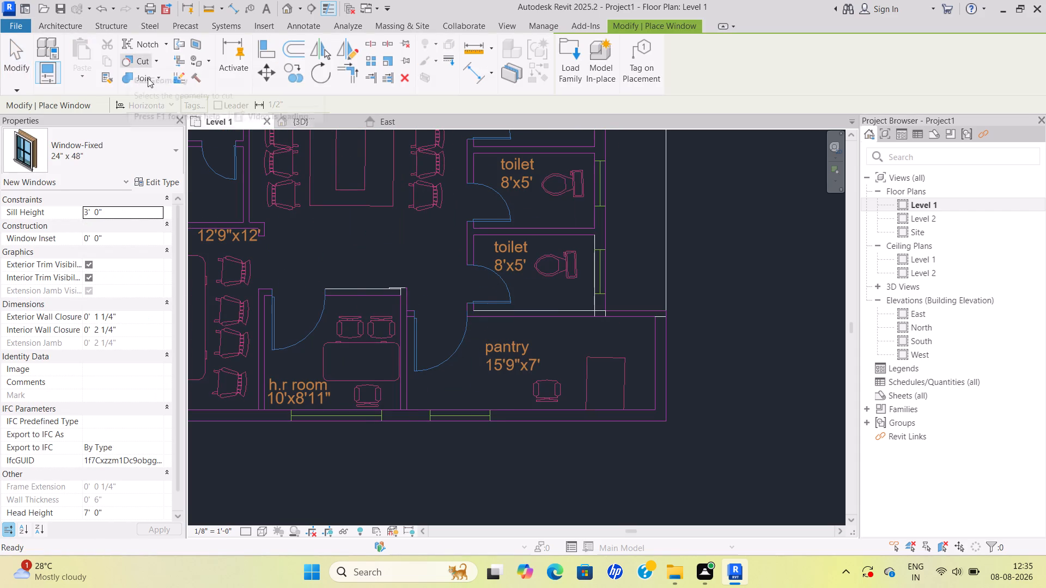
left_click(174, 185)
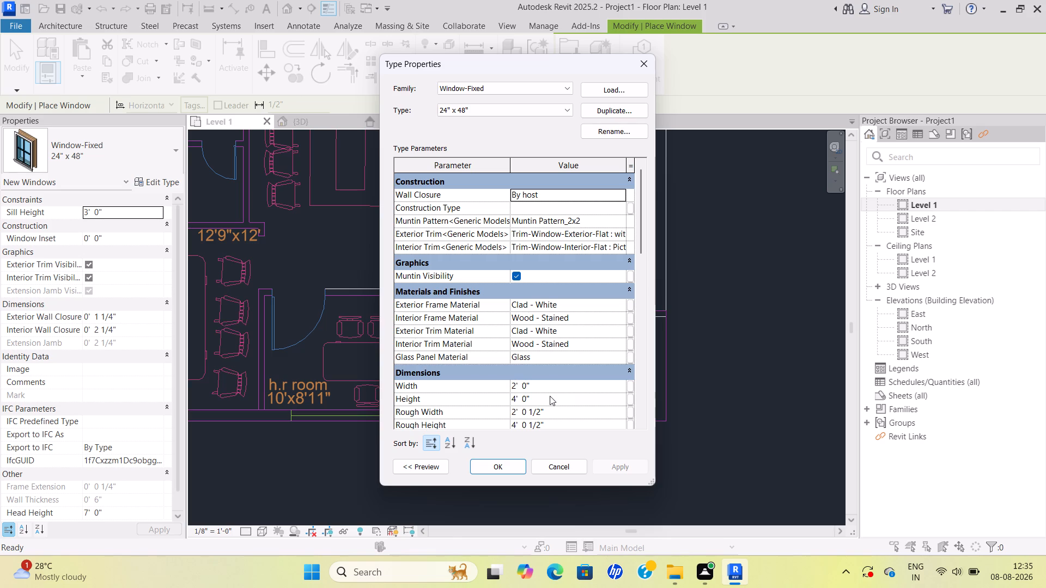
scroll(550, 396, "down", 3)
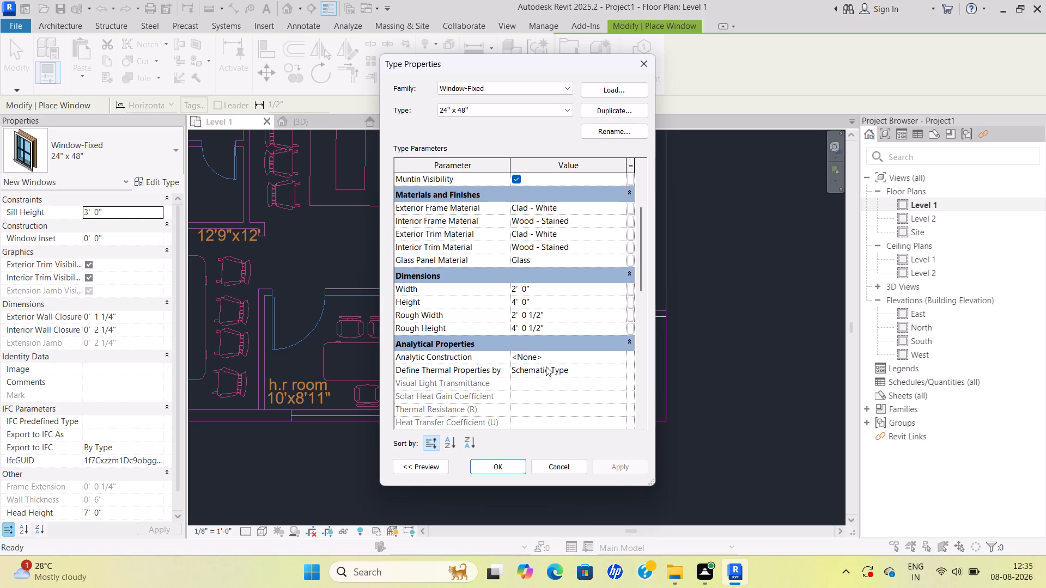
scroll(546, 366, "down", 3)
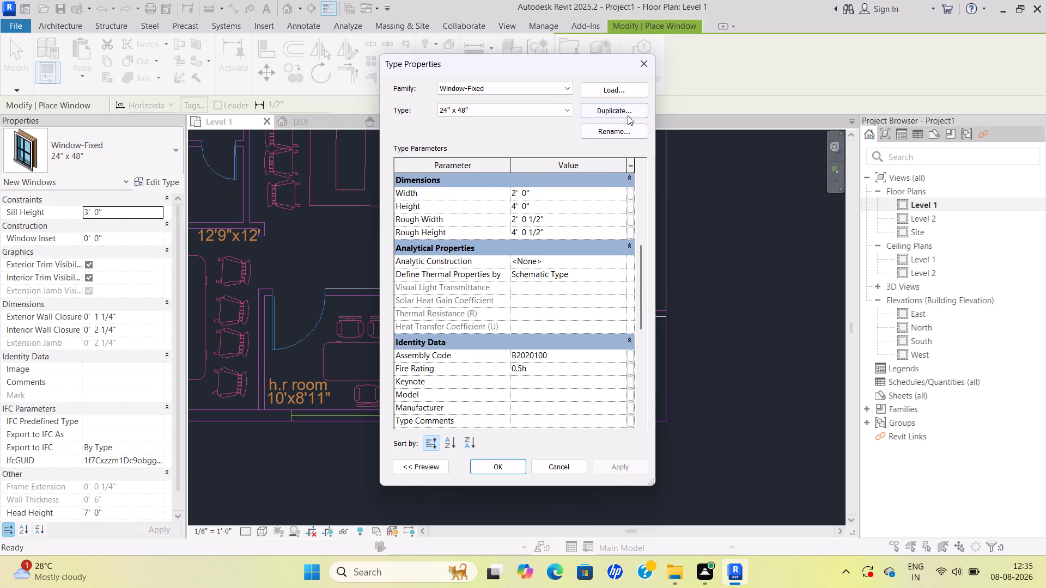
double_click(645, 71)
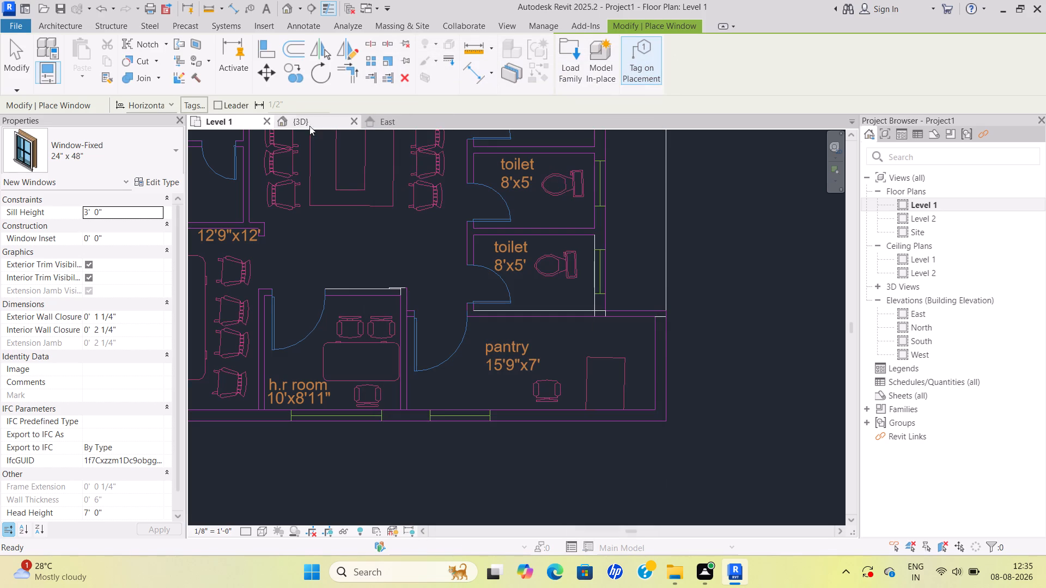
Look through the loaded window types, and preview the skylight and awning families in the Windows library.
left_click(150, 144)
scroll(87, 229, "up", 1)
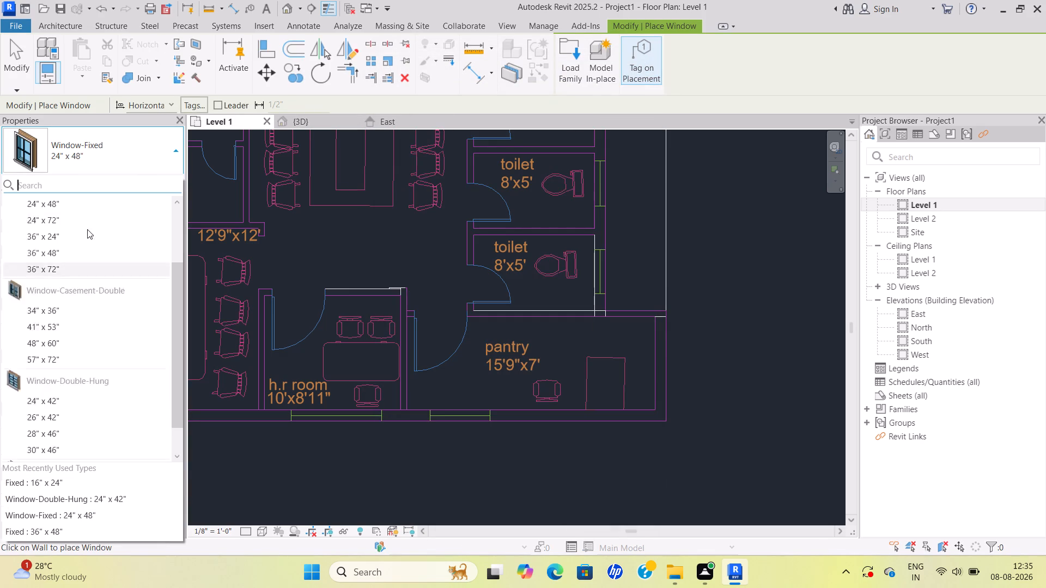
scroll(87, 229, "up", 4)
left_click(127, 156)
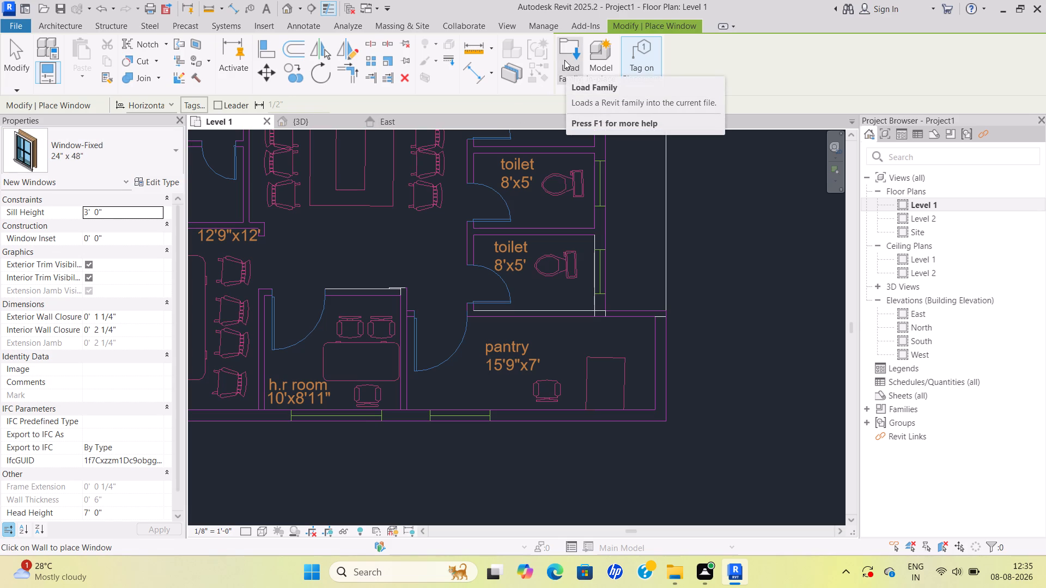
left_click(579, 57)
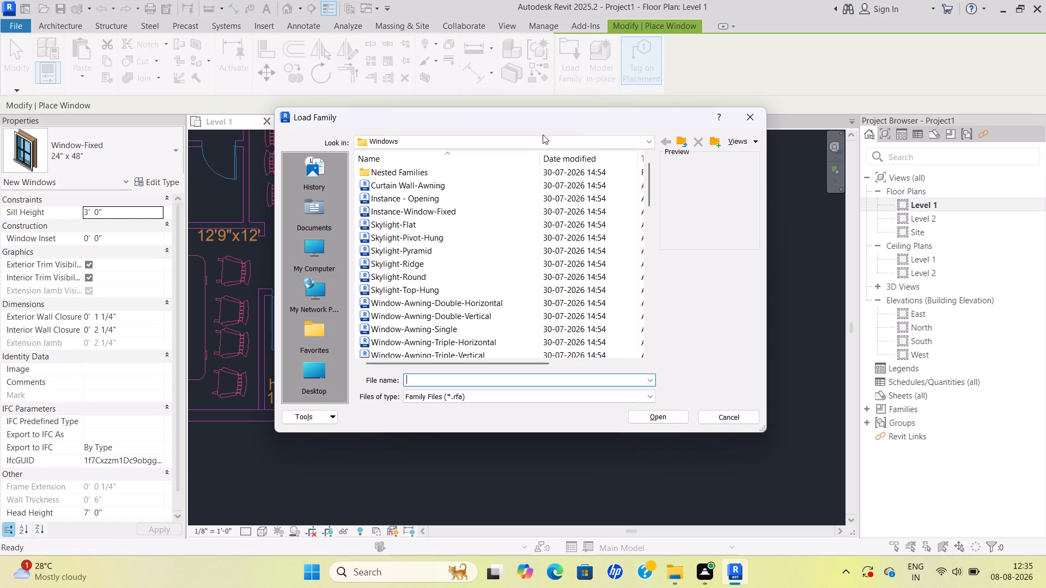
left_click(396, 201)
left_click(403, 222)
left_click(404, 235)
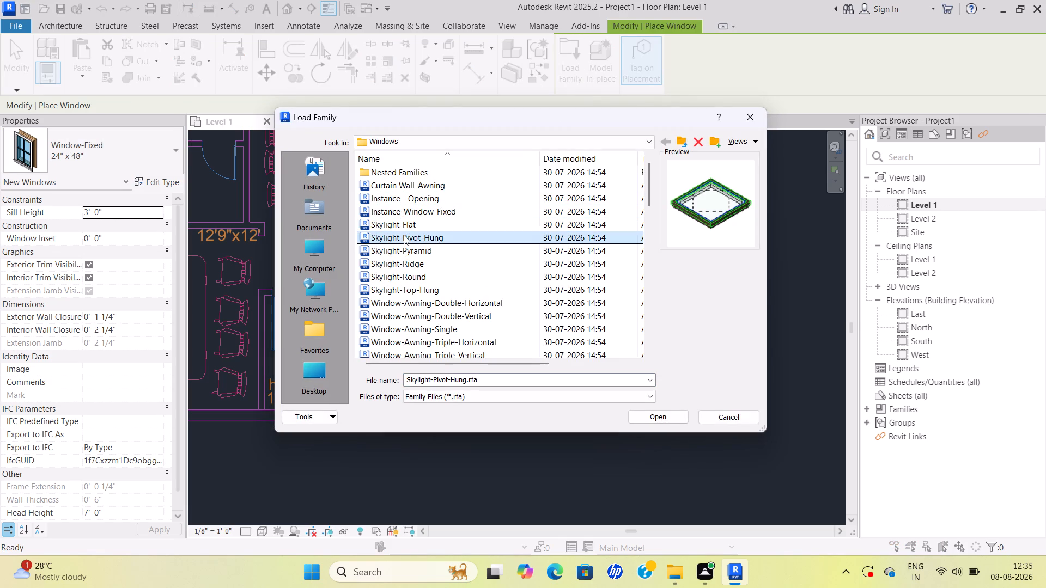
left_click(404, 252)
left_click(406, 265)
scroll(410, 268, "down", 2)
left_click(412, 253)
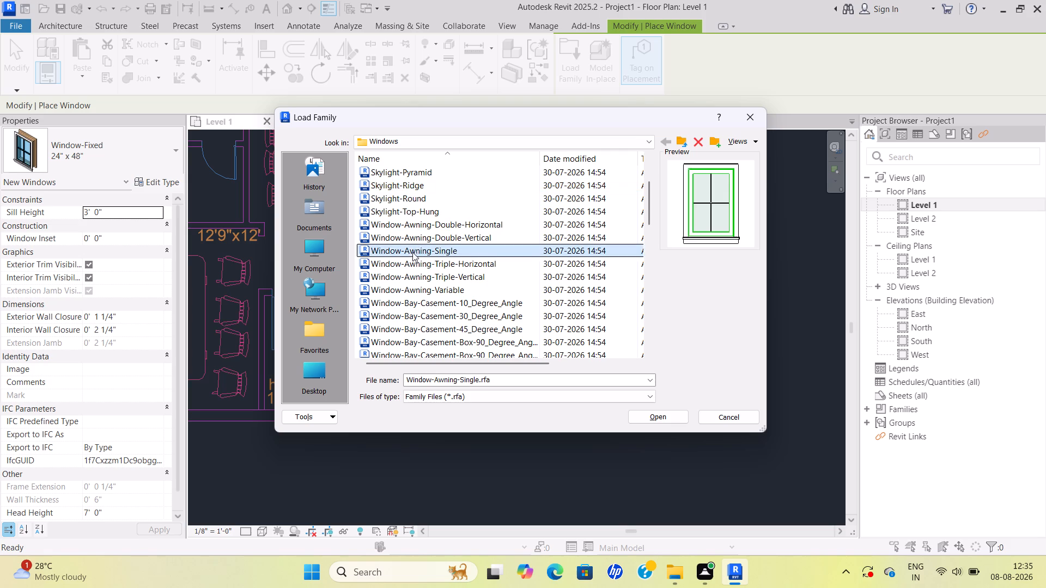
left_click(415, 234)
left_click(423, 216)
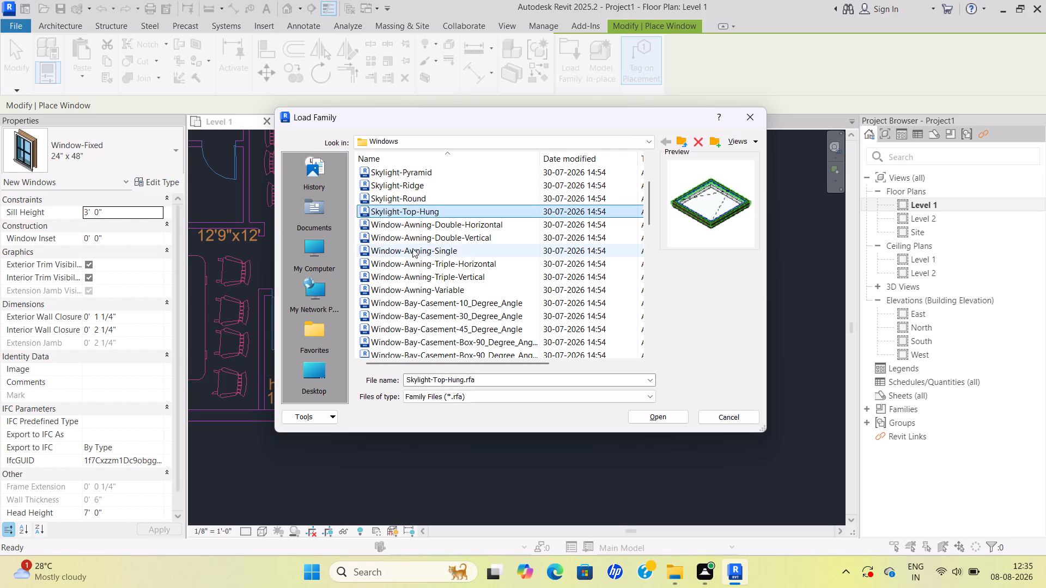
left_click(412, 248)
left_click(409, 258)
left_click(412, 275)
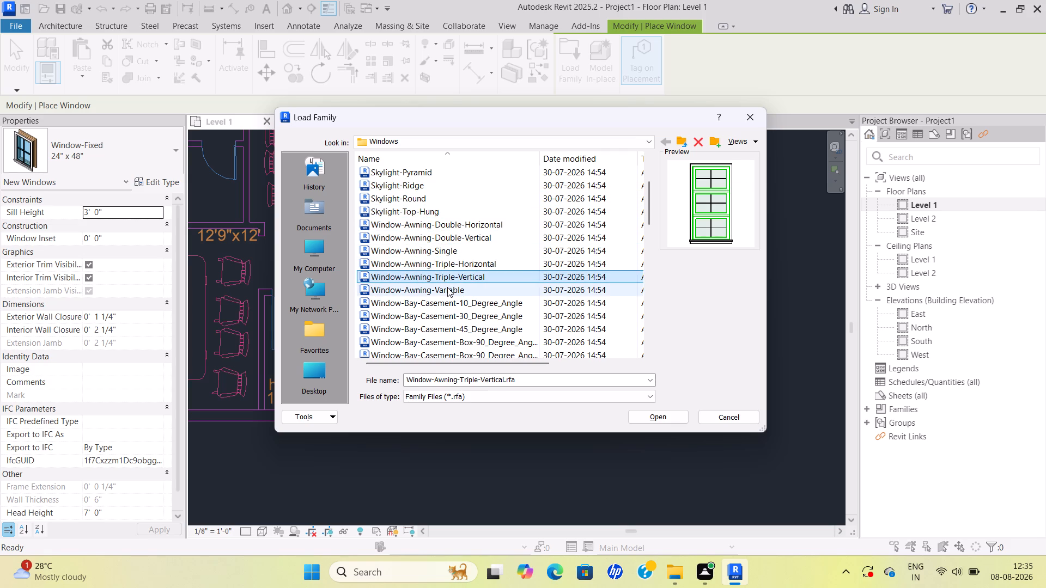
left_click(447, 287)
scroll(467, 265, "down", 3)
Preview the bay, bow, double and single casement window families in the library, and leave without loading any.
left_click(464, 191)
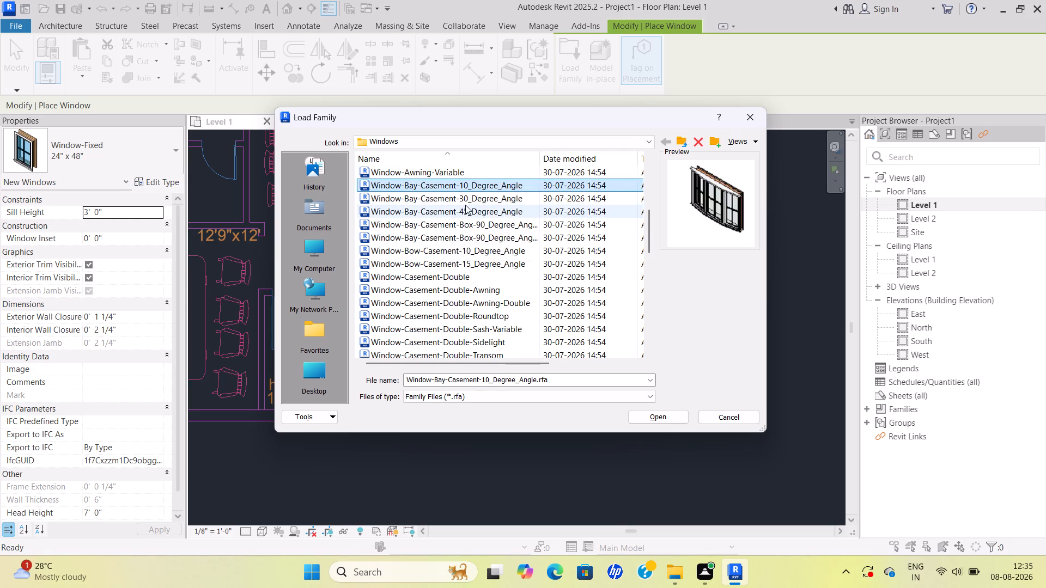
left_click(465, 205)
left_click(461, 232)
left_click(463, 247)
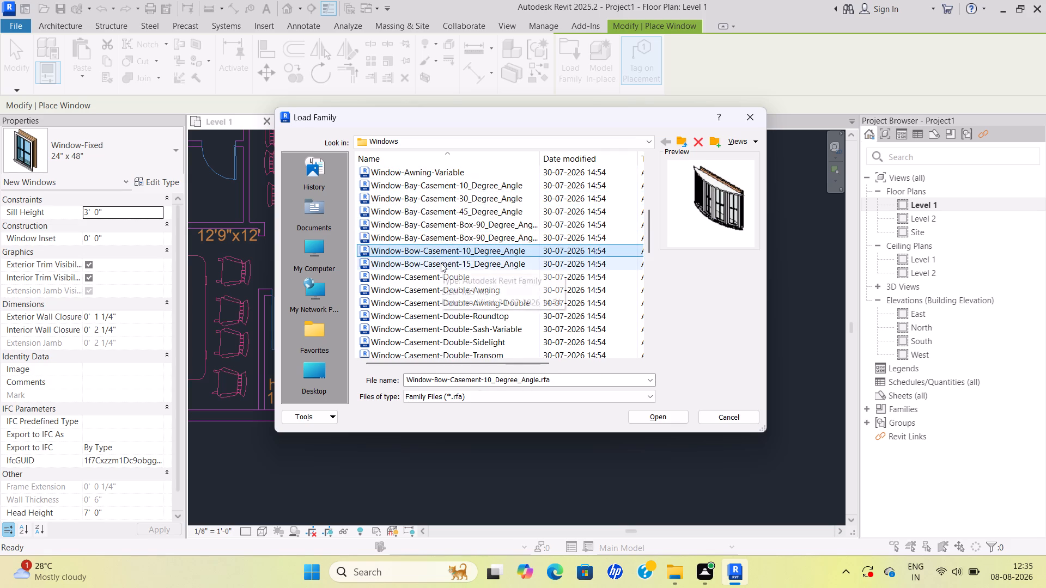
left_click(441, 263)
left_click(439, 272)
scroll(453, 270, "down", 3)
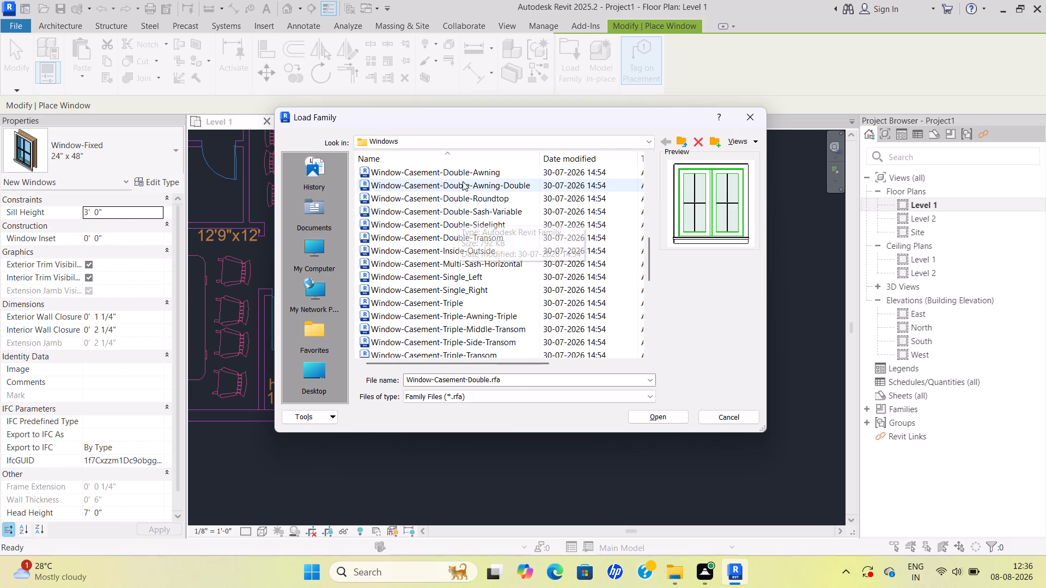
left_click(465, 176)
left_click(465, 185)
left_click(465, 200)
left_click(459, 212)
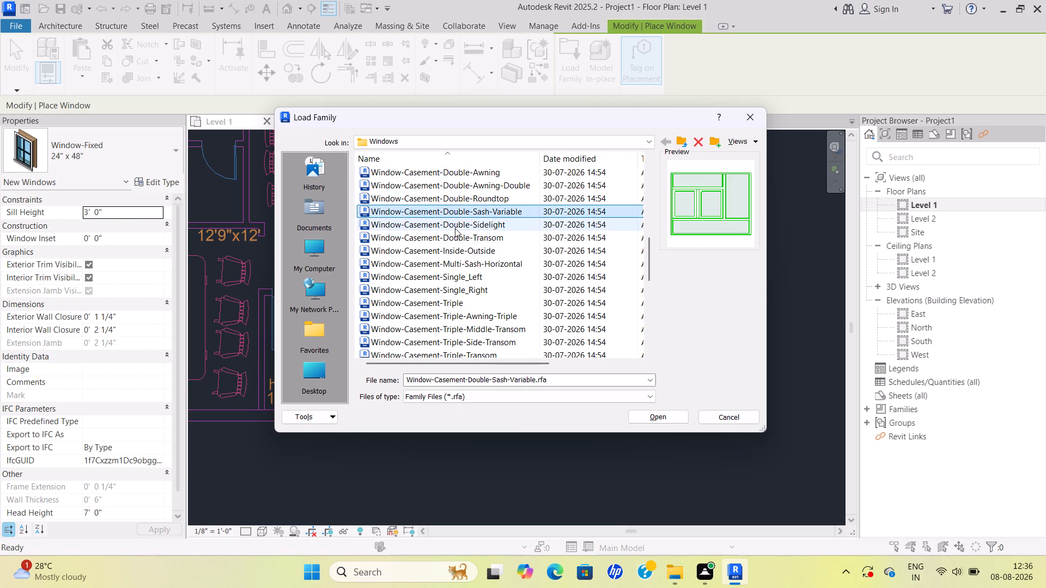
left_click(455, 228)
left_click(451, 244)
left_click(460, 240)
left_click(459, 259)
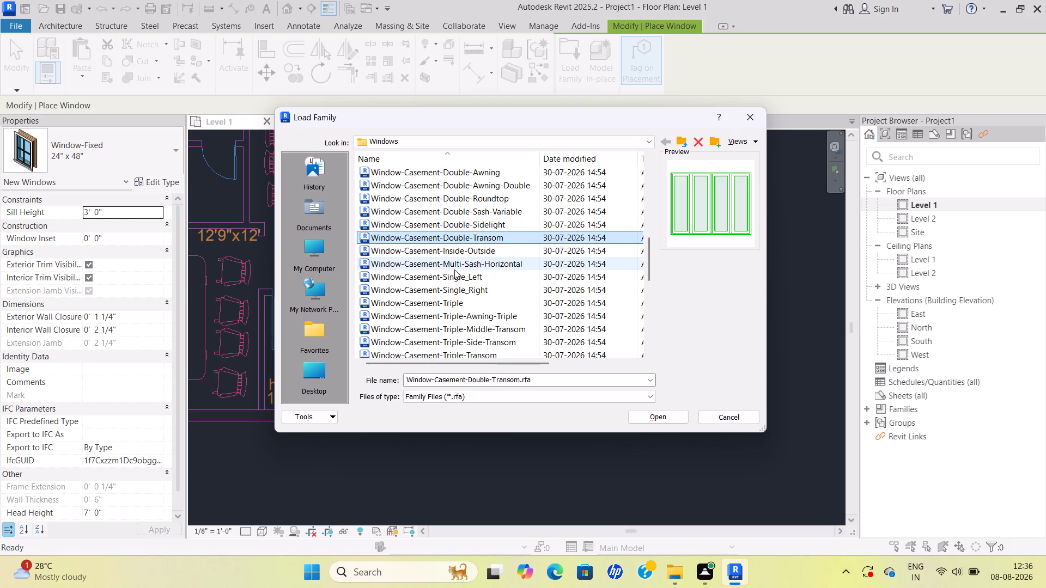
left_click(454, 269)
left_click(453, 274)
left_click(447, 291)
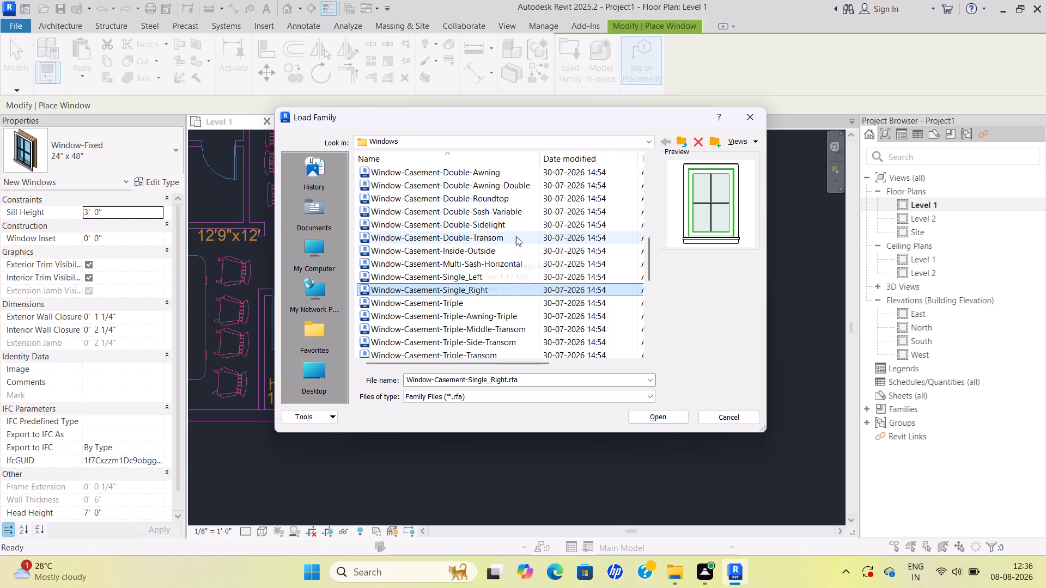
left_click(745, 124)
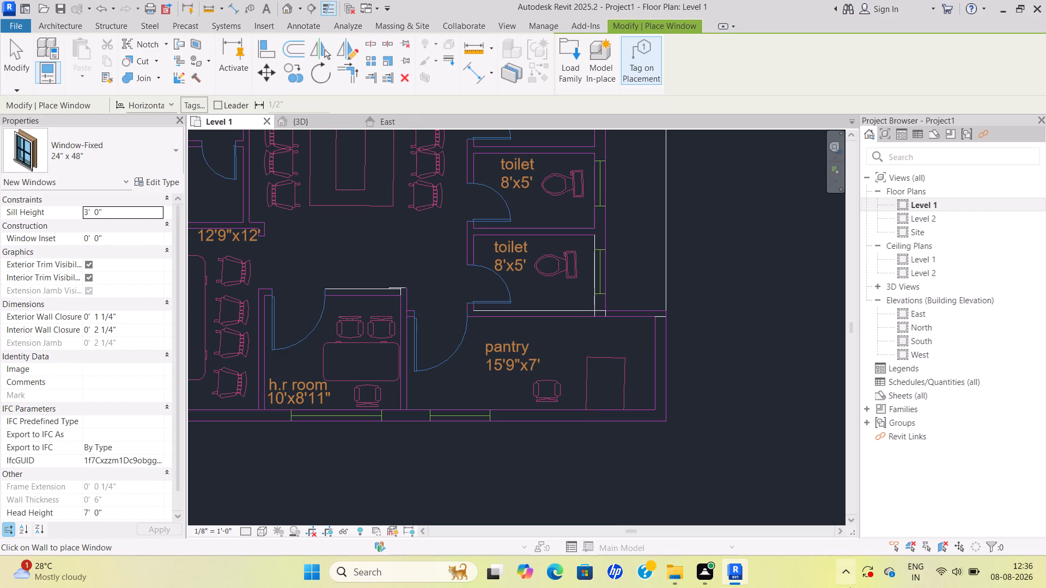
For the pantry window, start the Window tool and set the Window-Fixed 24" x 48" type's width to 4'.
scroll(890, 563, "up", 1)
scroll(492, 339, "down", 3)
middle_click_drag(490, 333, 563, 298)
scroll(556, 350, "up", 5)
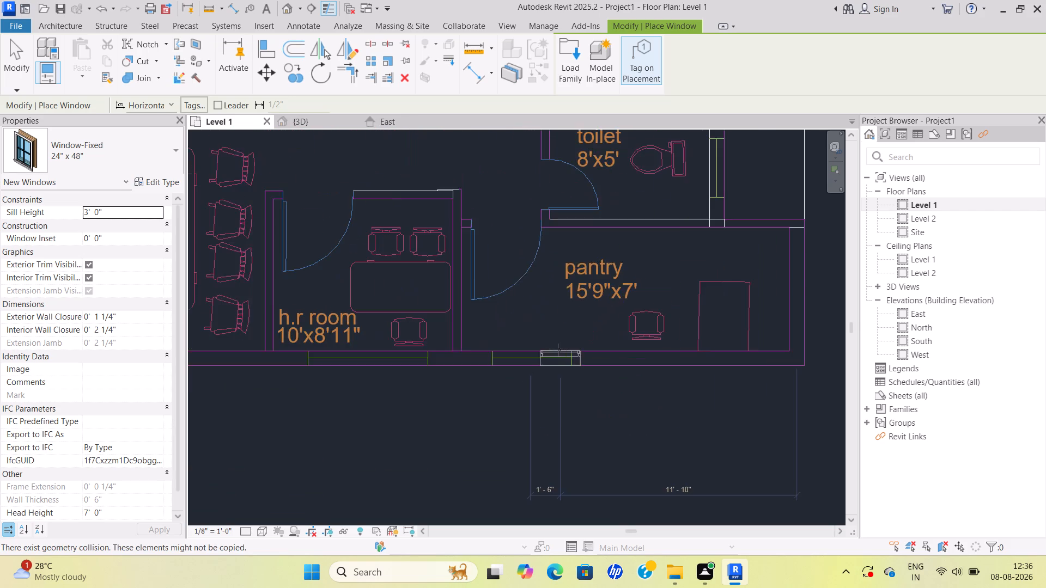
scroll(559, 350, "up", 2)
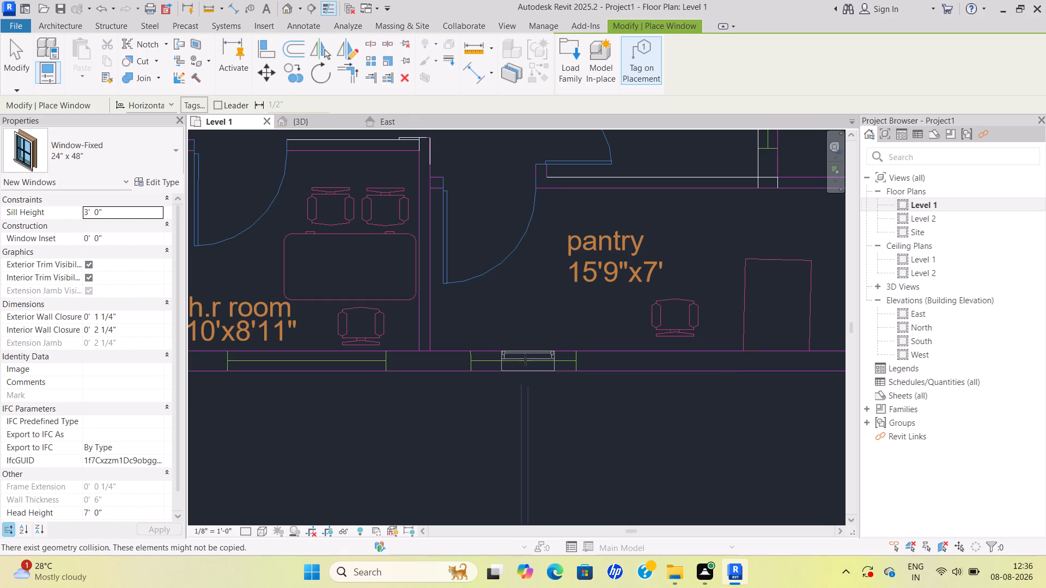
scroll(511, 359, "up", 3)
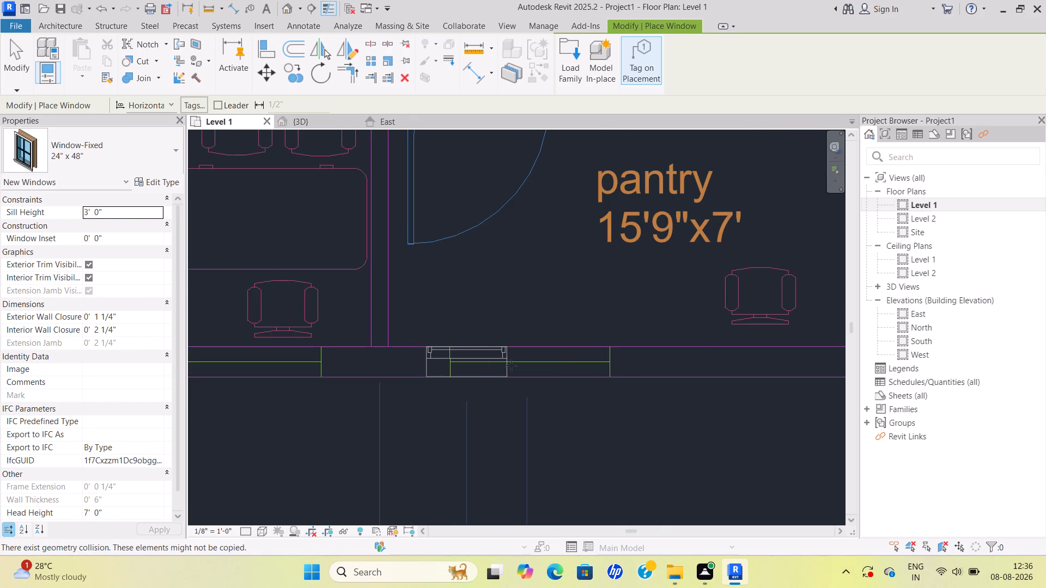
left_click(51, 27)
left_click(103, 69)
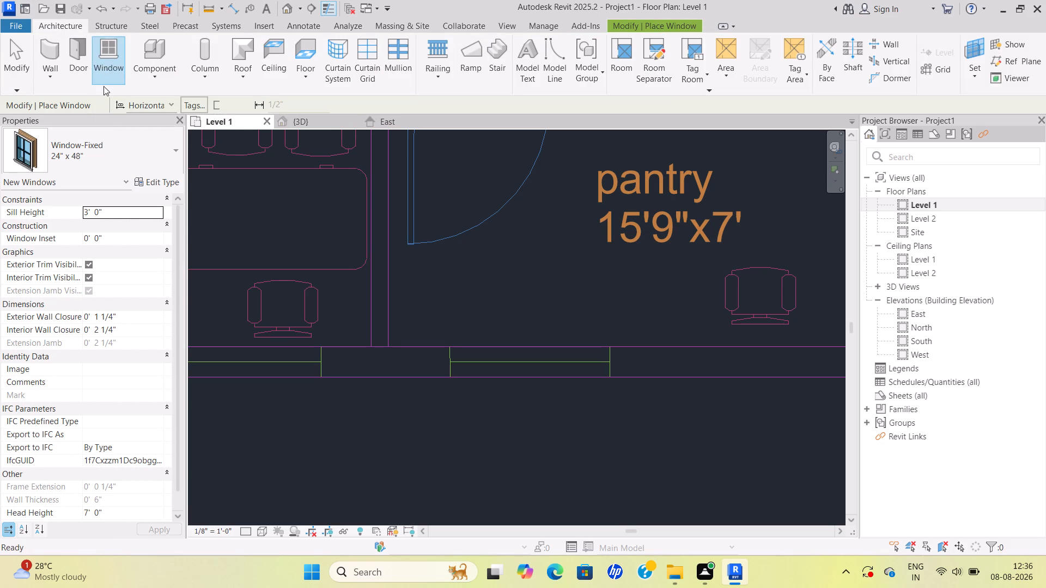
scroll(111, 229, "up", 2)
left_click(155, 182)
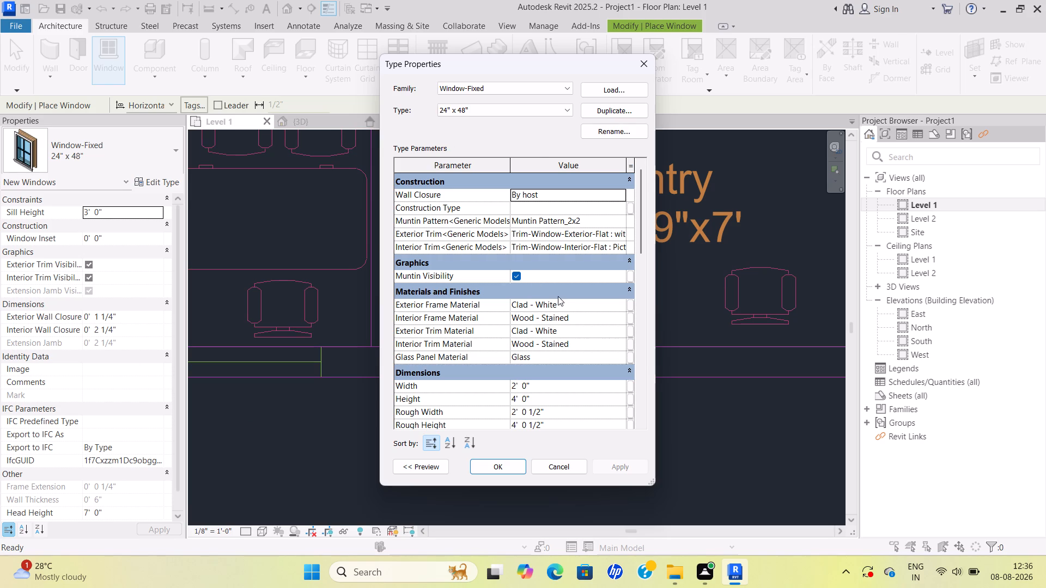
left_click(167, 183)
scroll(436, 332, "down", 4)
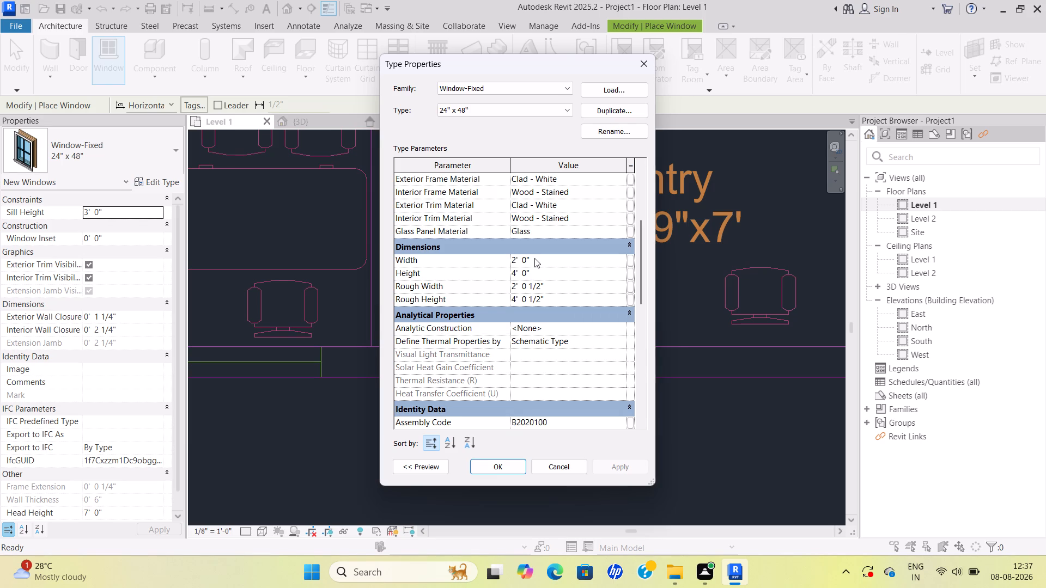
left_click(534, 258)
key("BackSpace")
key("BackSpace")
key("BackSpace")
key("BackSpace")
key("BackSpace")
key("BackSpace")
key("BackSpace")
key("BackSpace")
key("BackSpace")
key("BackSpace")
key("BackSpace")
key("BackSpace")
key("BackSpace")
key("BackSpace")
key("BackSpace")
key("BackSpace")
key("BackSpace")
key("BackSpace")
key("BackSpace")
key("BackSpace")
key("4")
key("apostrophe")
left_click(495, 465)
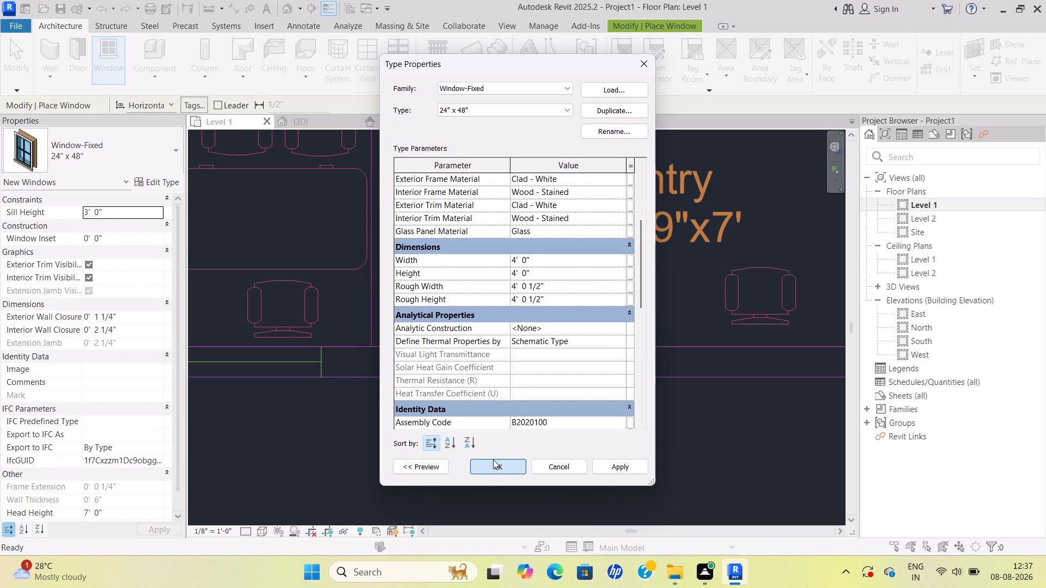
left_click(495, 464)
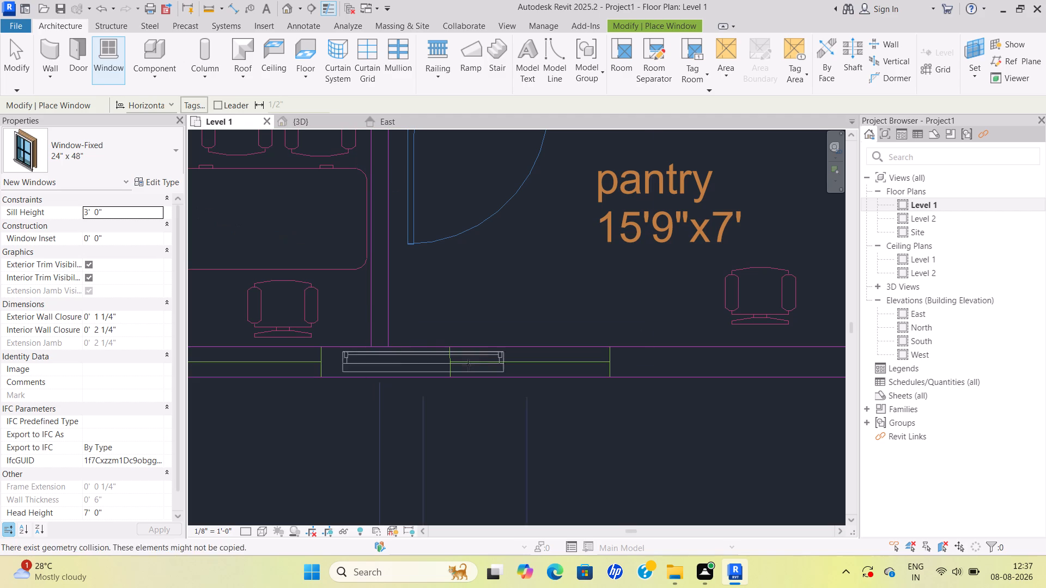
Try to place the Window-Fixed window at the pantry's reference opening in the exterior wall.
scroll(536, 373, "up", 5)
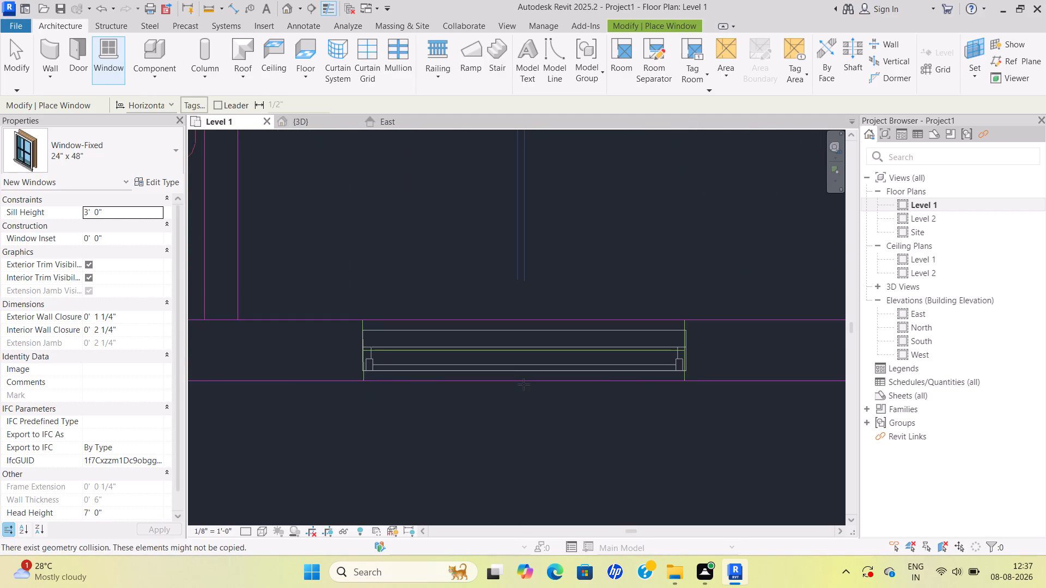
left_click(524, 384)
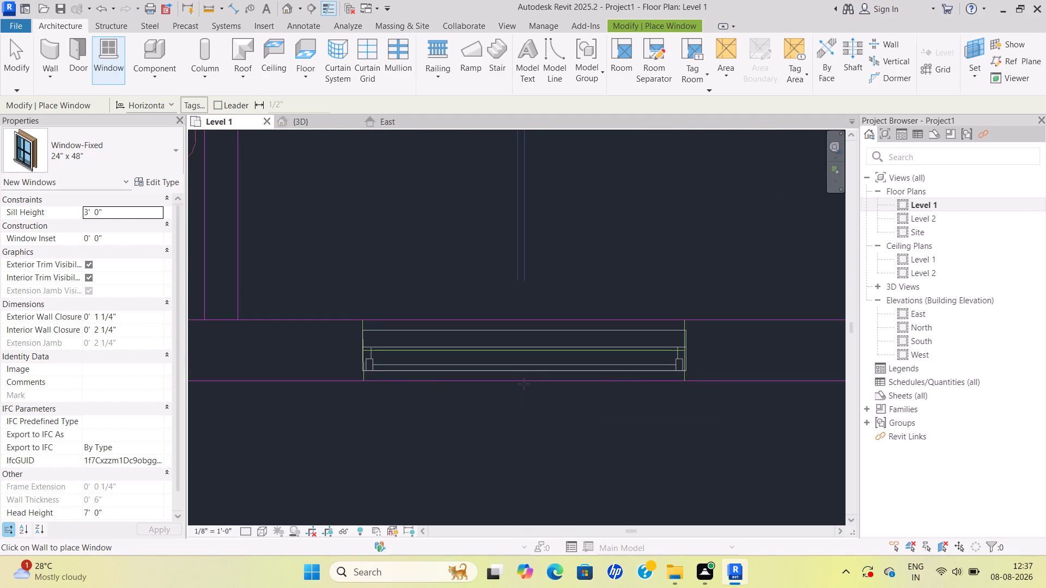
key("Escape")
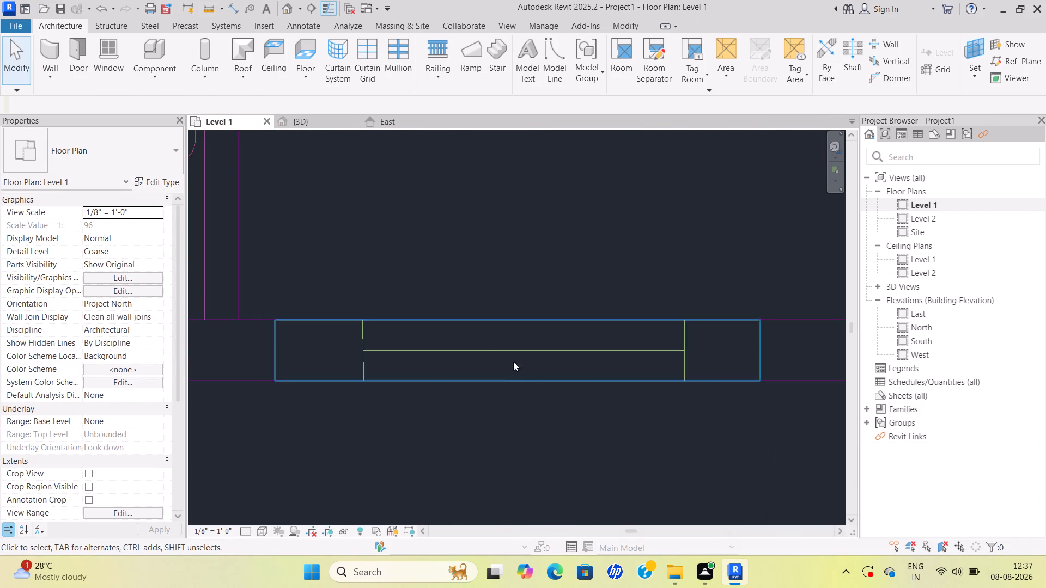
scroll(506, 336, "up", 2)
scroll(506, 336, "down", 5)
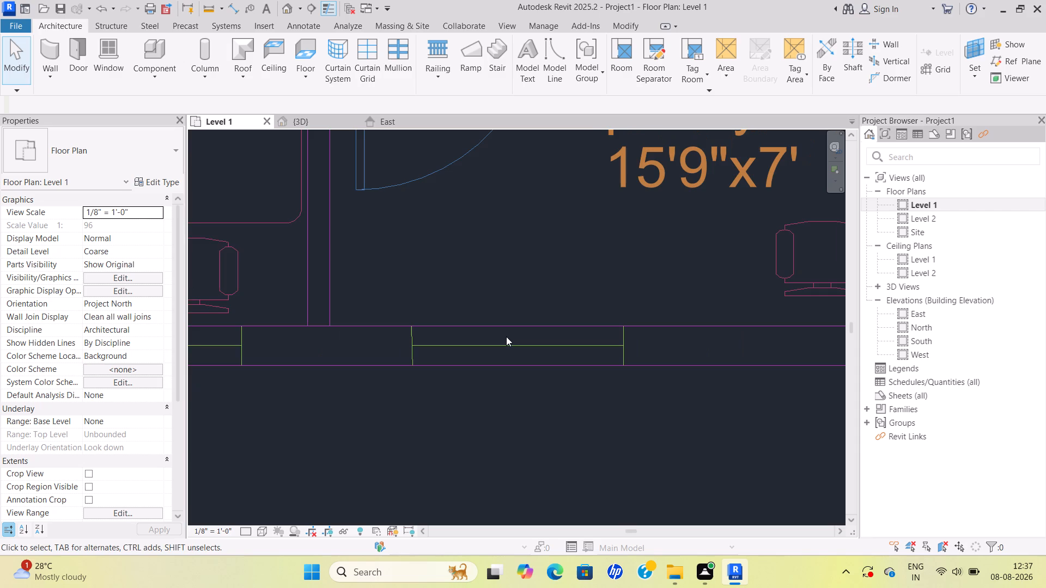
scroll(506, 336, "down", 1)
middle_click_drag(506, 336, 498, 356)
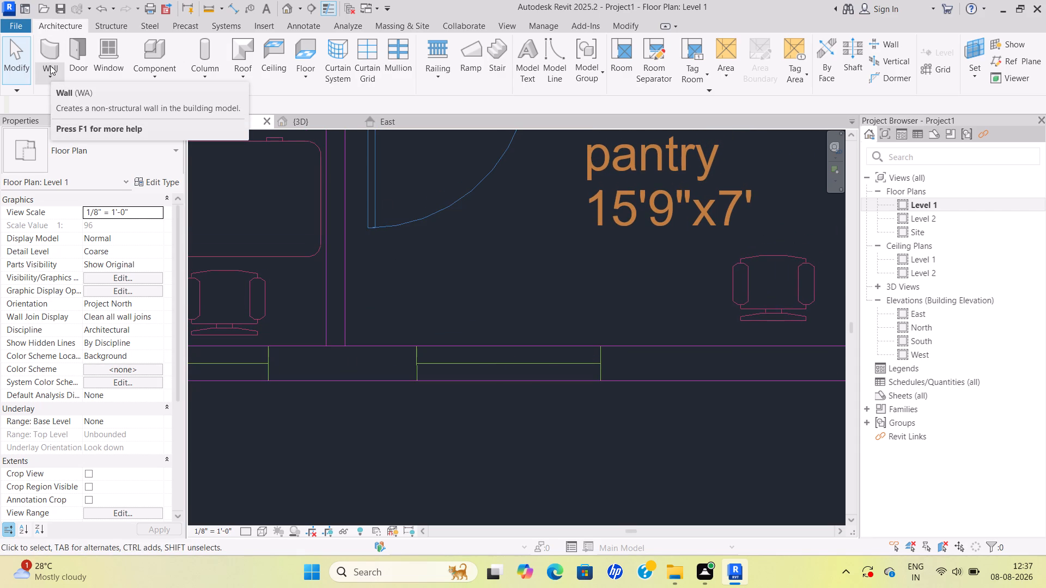
Start an architectural wall and examine the 5" Basic Wall type's properties and layer structure without changing them.
left_click(56, 27)
left_click(56, 27)
left_click(52, 75)
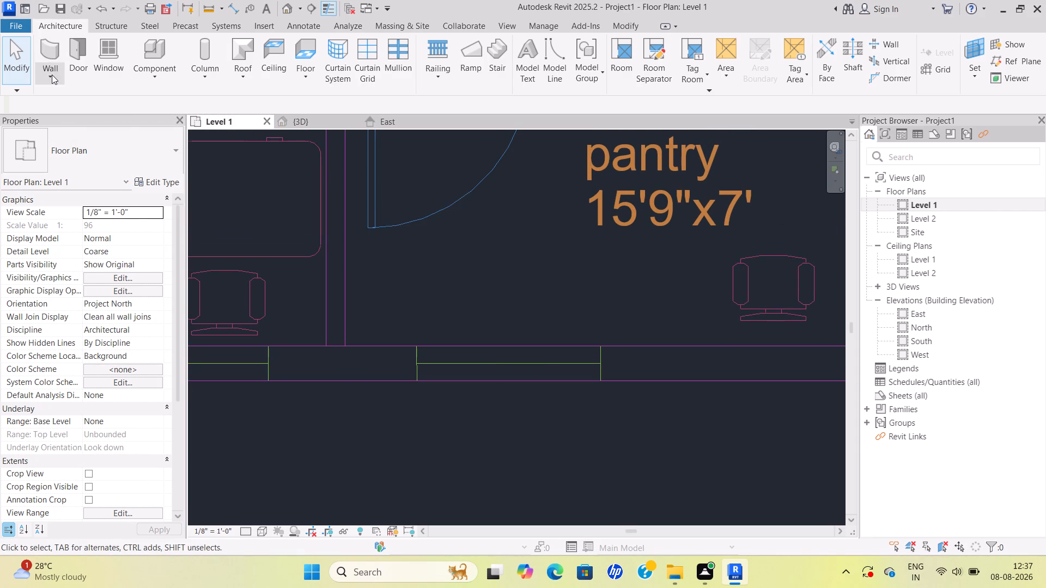
left_click(88, 97)
scroll(542, 375, "up", 2)
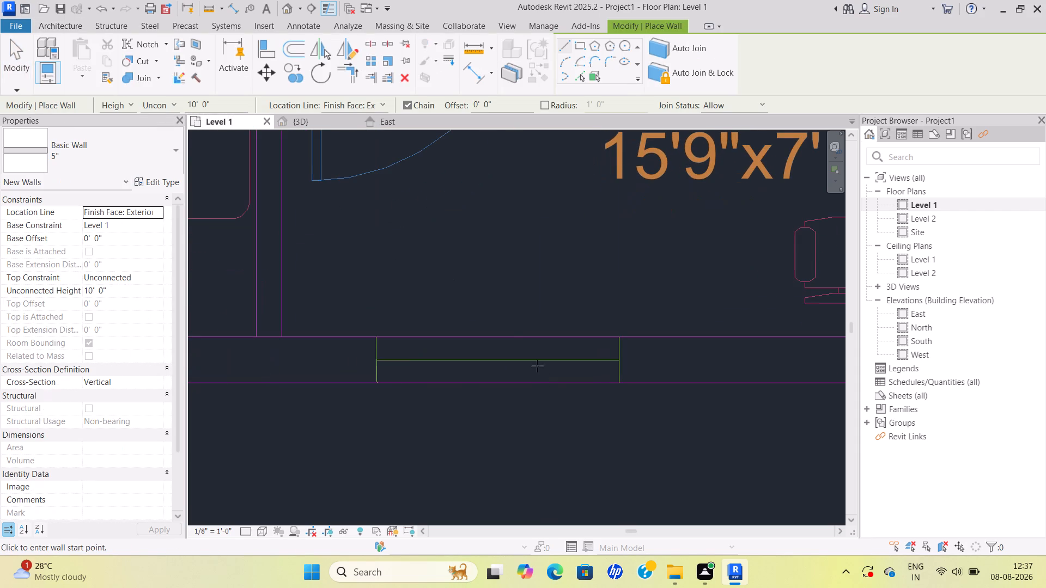
left_click(143, 179)
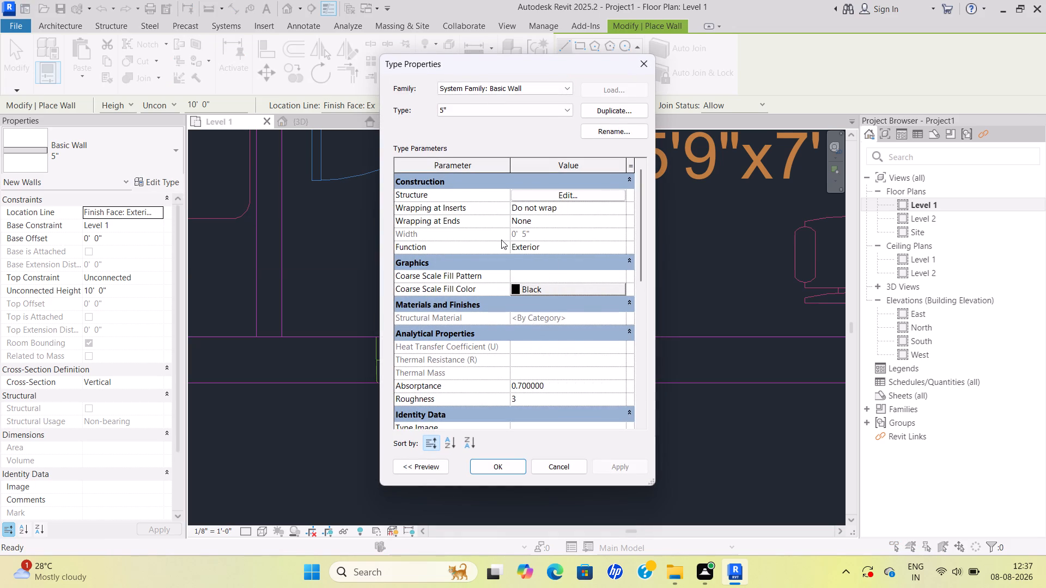
left_click(533, 230)
scroll(506, 311, "down", 3)
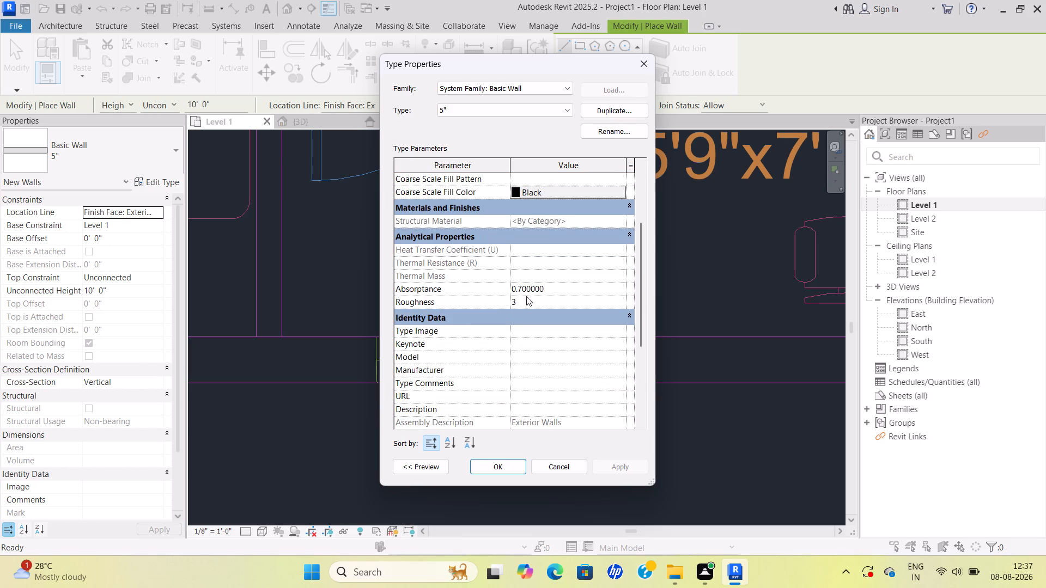
scroll(537, 288, "up", 2)
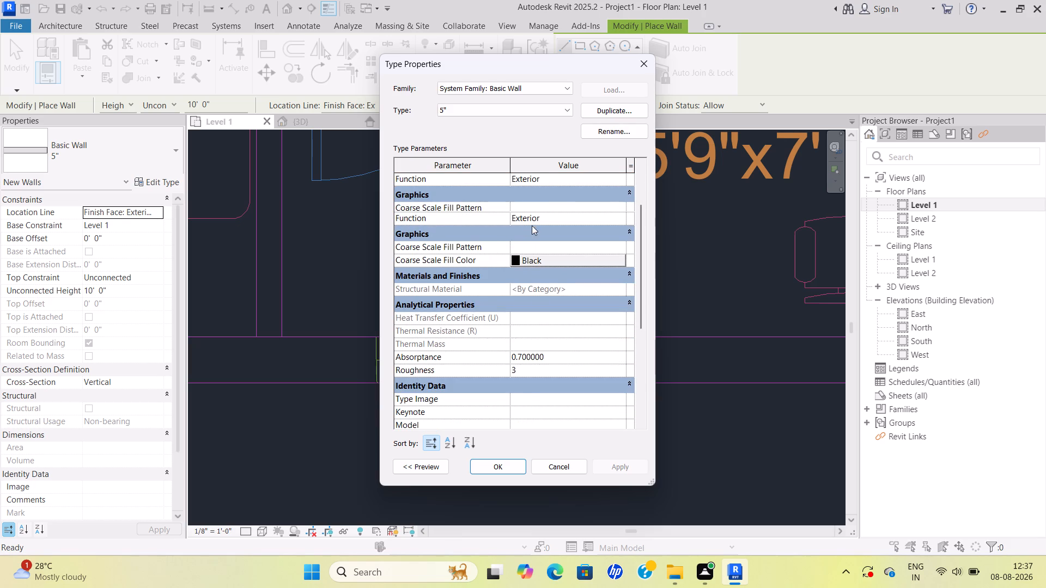
scroll(537, 210, "up", 3)
left_click(570, 197)
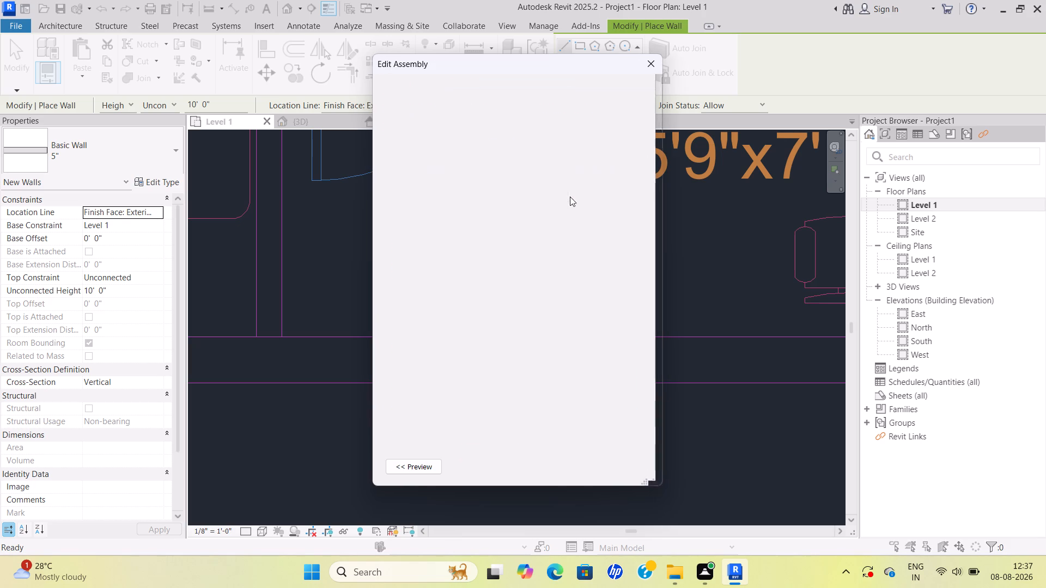
left_click(644, 61)
left_click(647, 58)
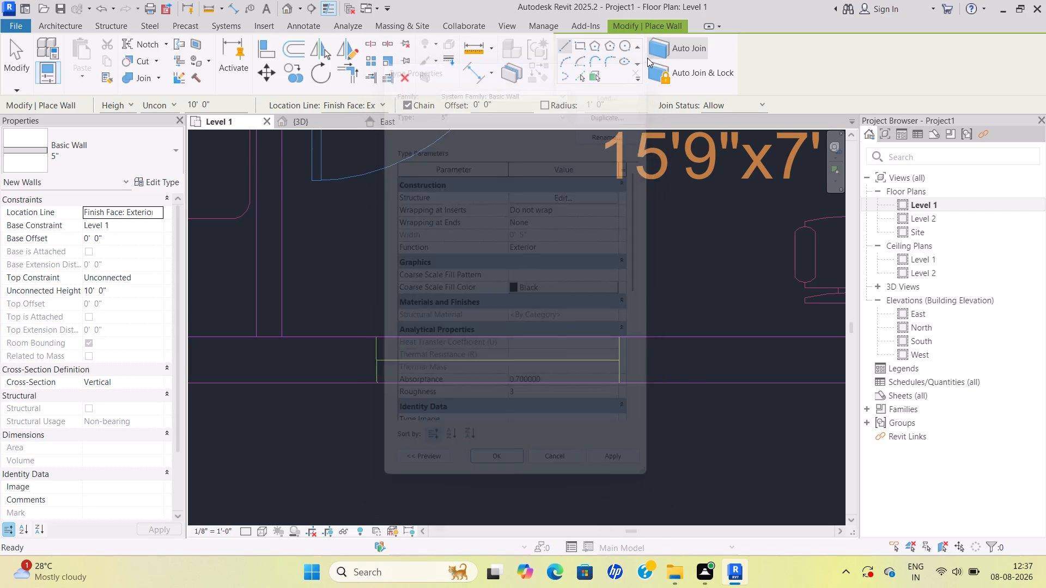
Return to the Window tool and re-enter 4' for both height and width of the Window-Fixed 24" x 48" type.
left_click(54, 24)
left_click(118, 71)
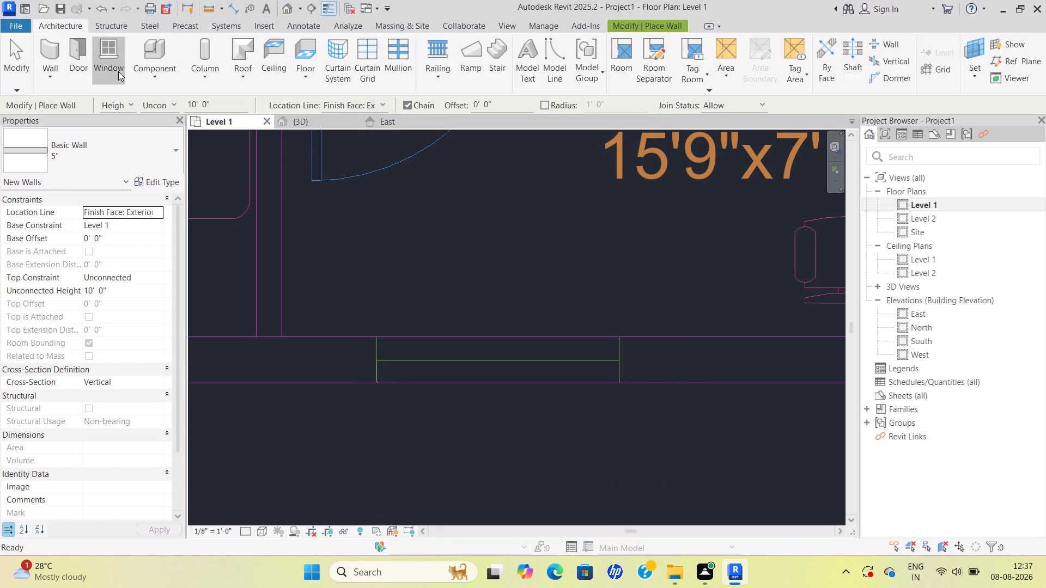
left_click(171, 181)
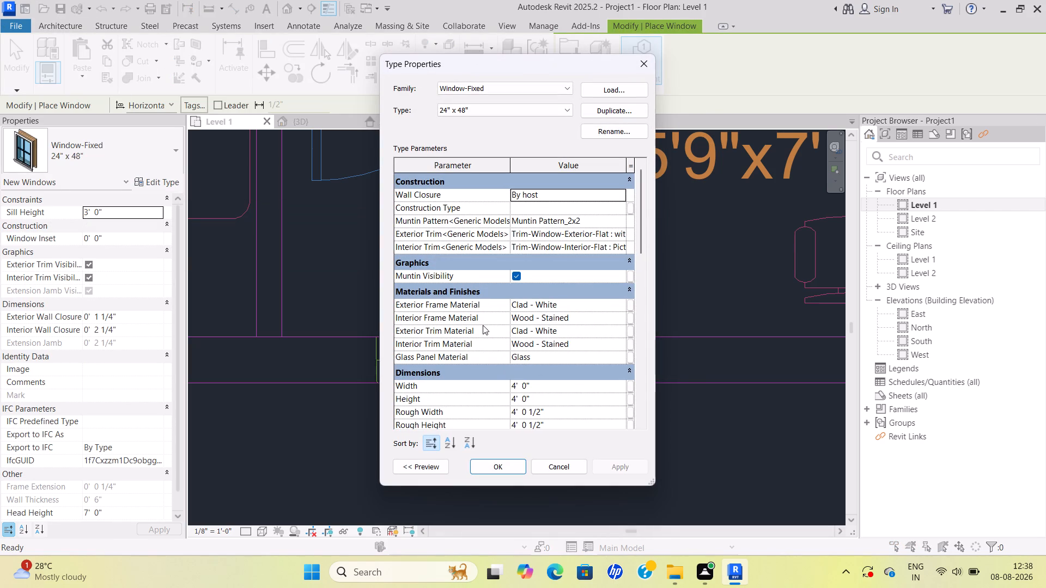
scroll(528, 346, "down", 2)
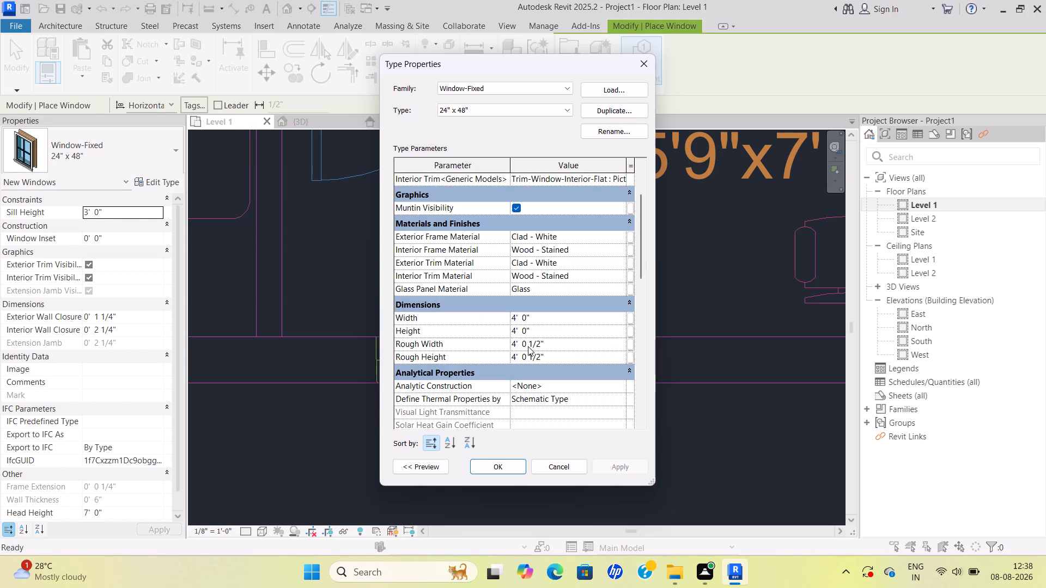
left_click(537, 328)
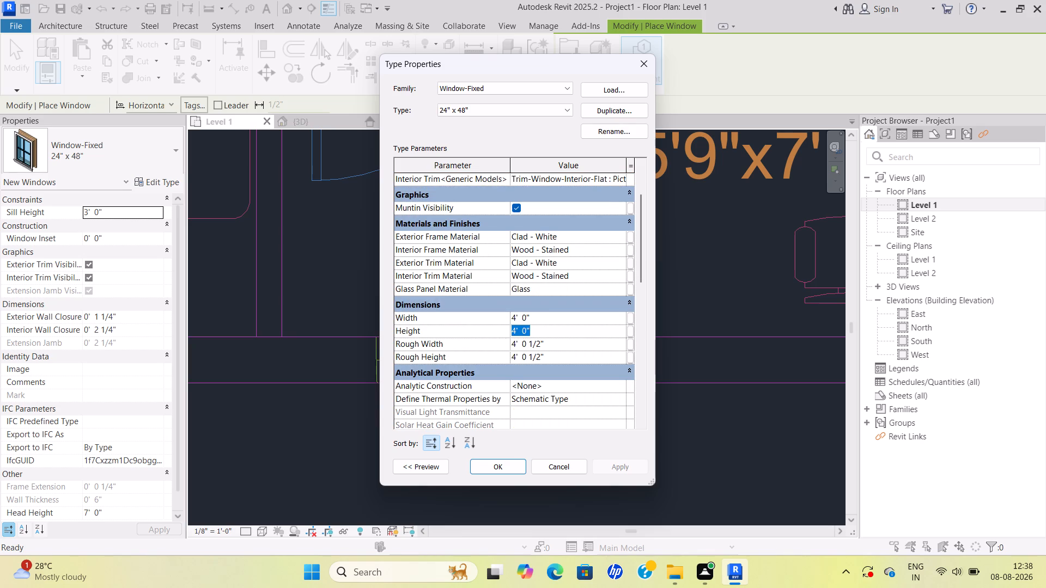
key("BackSpace")
key("BackSpace")
key("BackSpace")
key("BackSpace")
key("BackSpace")
key("BackSpace")
key("BackSpace")
key("BackSpace")
key("BackSpace")
key("BackSpace")
key("BackSpace")
key("BackSpace")
key("BackSpace")
key("BackSpace")
key("BackSpace")
key("BackSpace")
key("BackSpace")
key("BackSpace")
key("BackSpace")
key("BackSpace")
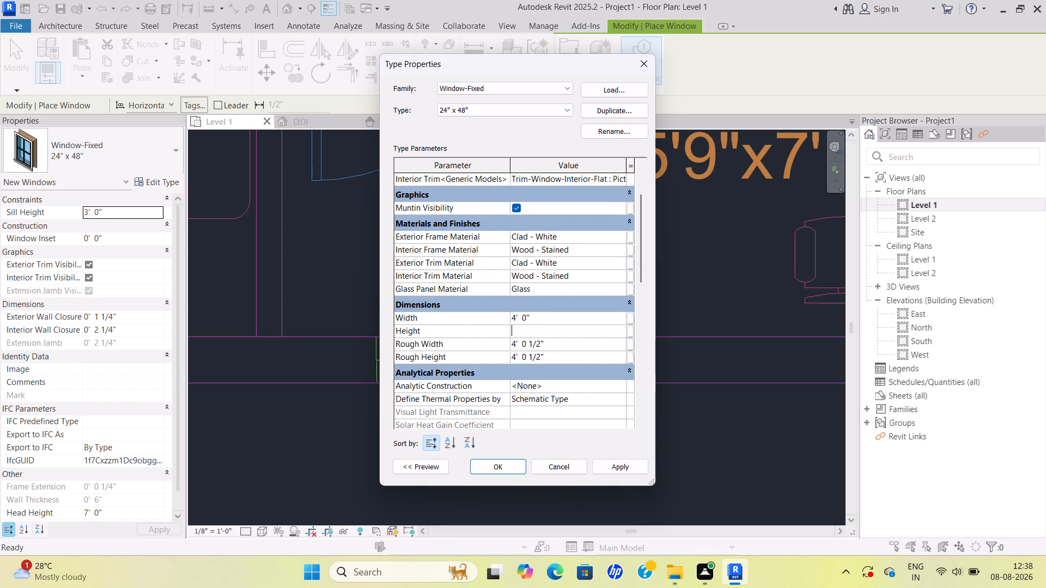
key("4")
left_click(533, 317)
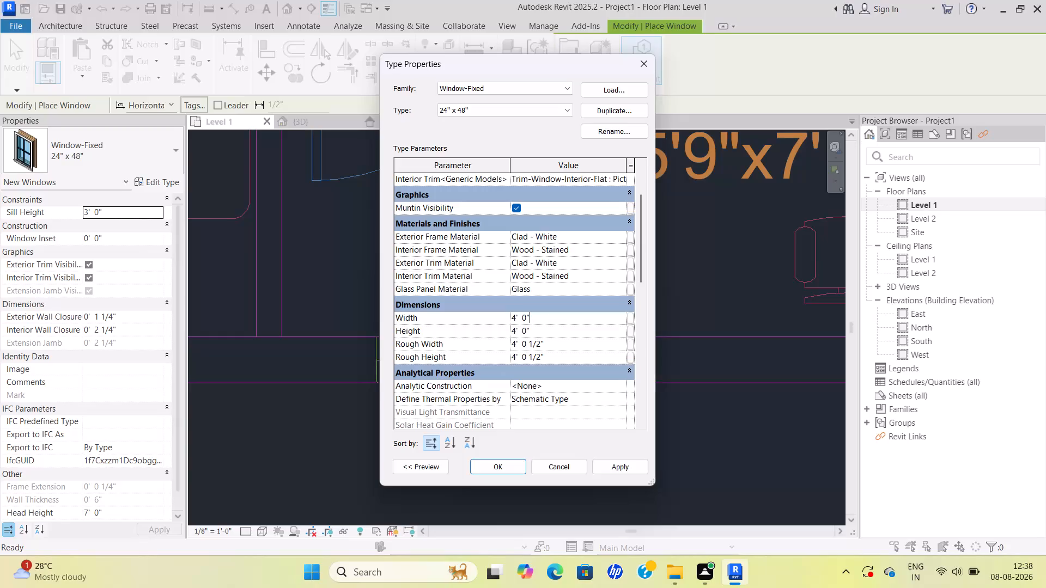
key("BackSpace")
key("BackSpace")
key("BackSpace")
key("BackSpace")
key("BackSpace")
key("BackSpace")
key("BackSpace")
key("BackSpace")
key("BackSpace")
key("BackSpace")
key("BackSpace")
key("BackSpace")
key("BackSpace")
key("BackSpace")
key("BackSpace")
key("BackSpace")
key("BackSpace")
key("BackSpace")
key("BackSpace")
key("BackSpace")
type("4'")
left_click(502, 464)
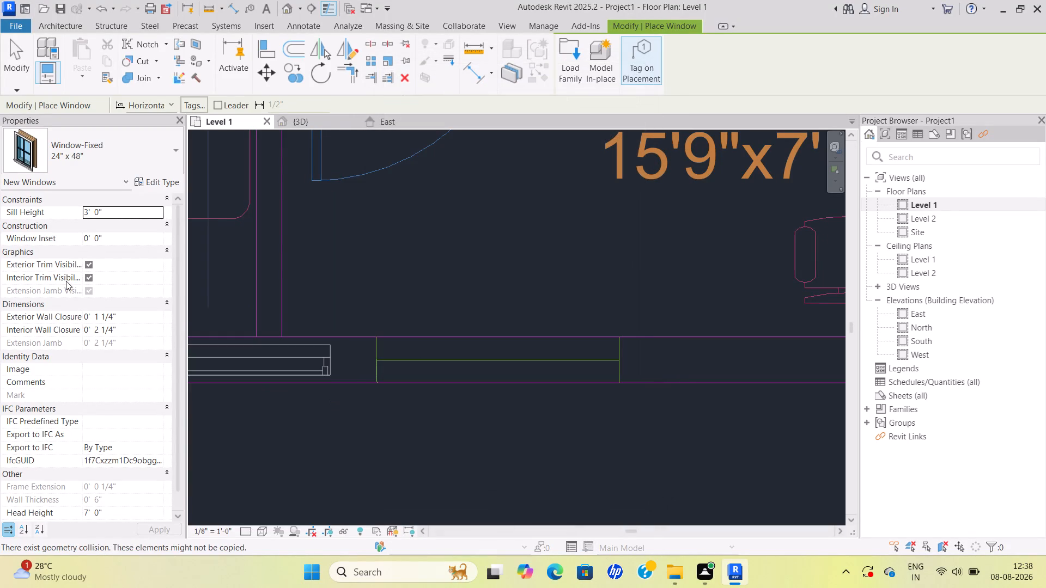
Place the 4' wide Window-Fixed window in the exterior wall over the pantry's reference opening.
scroll(463, 357, "up", 2)
middle_click_drag(463, 357, 343, 370)
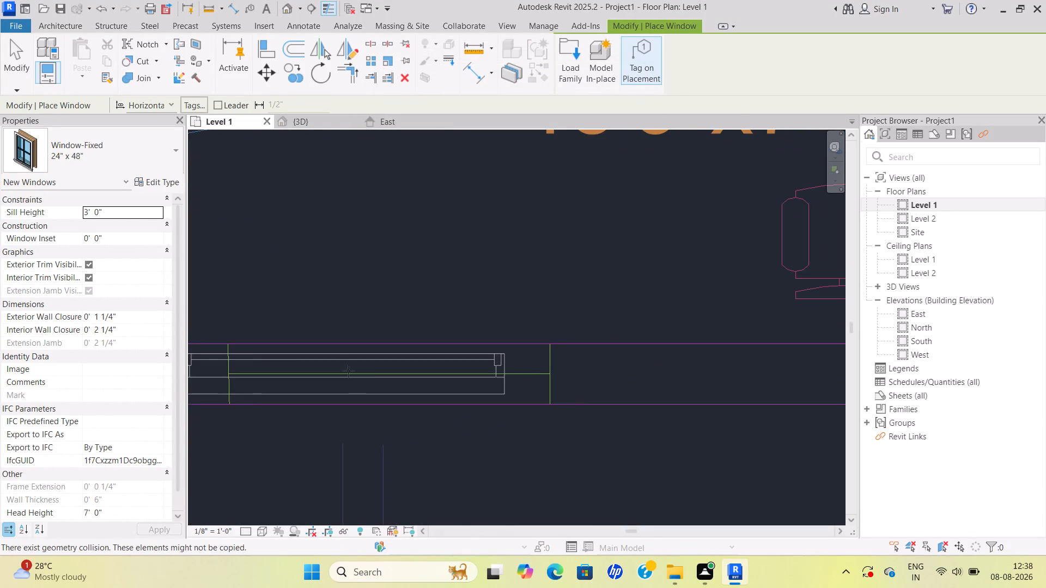
scroll(373, 375, "up", 2)
scroll(398, 375, "down", 2)
middle_click_drag(402, 375, 425, 377)
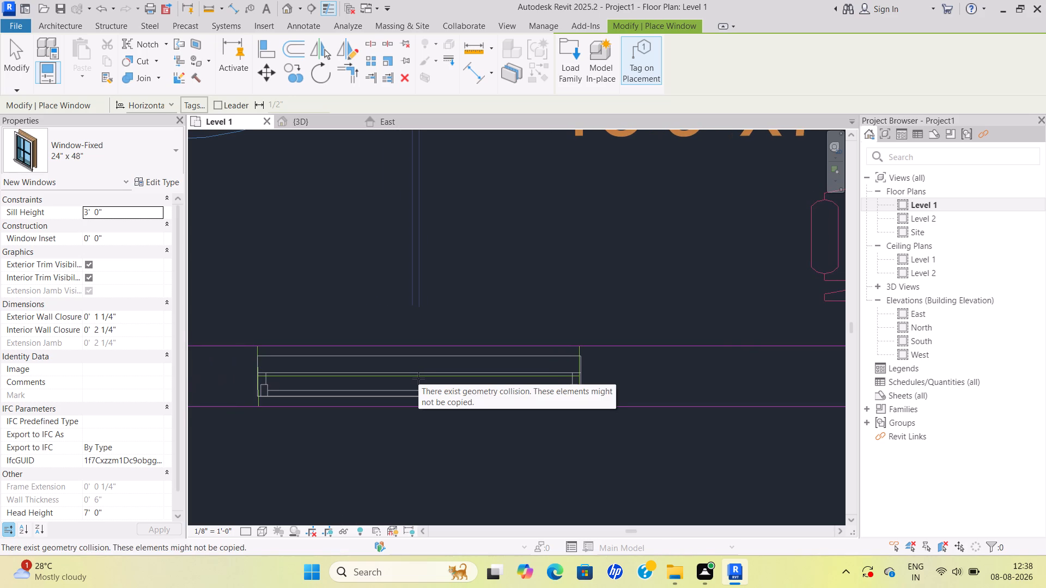
scroll(418, 378, "up", 5)
scroll(417, 378, "down", 3)
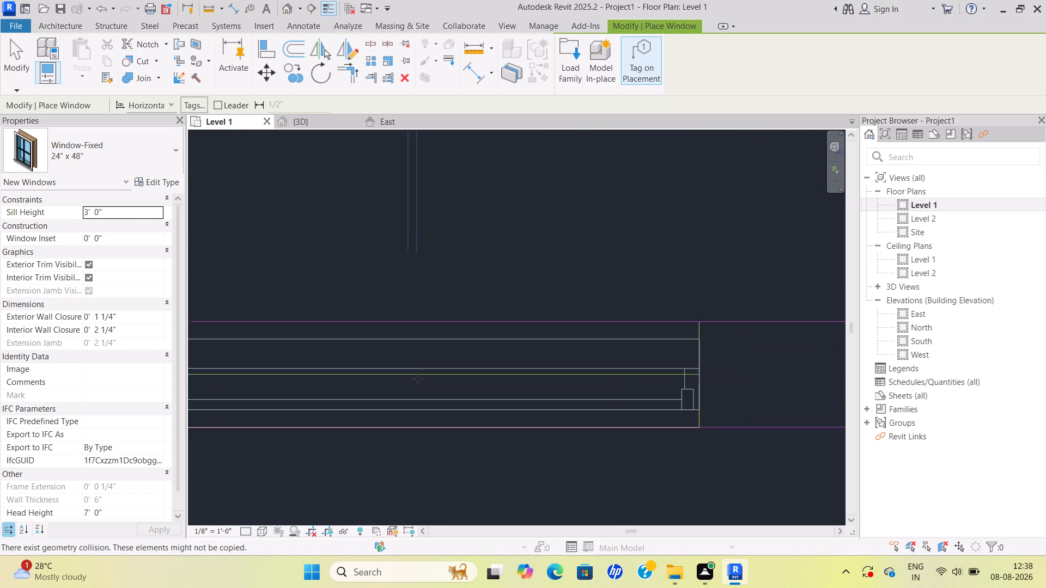
middle_click_drag(417, 378, 432, 382)
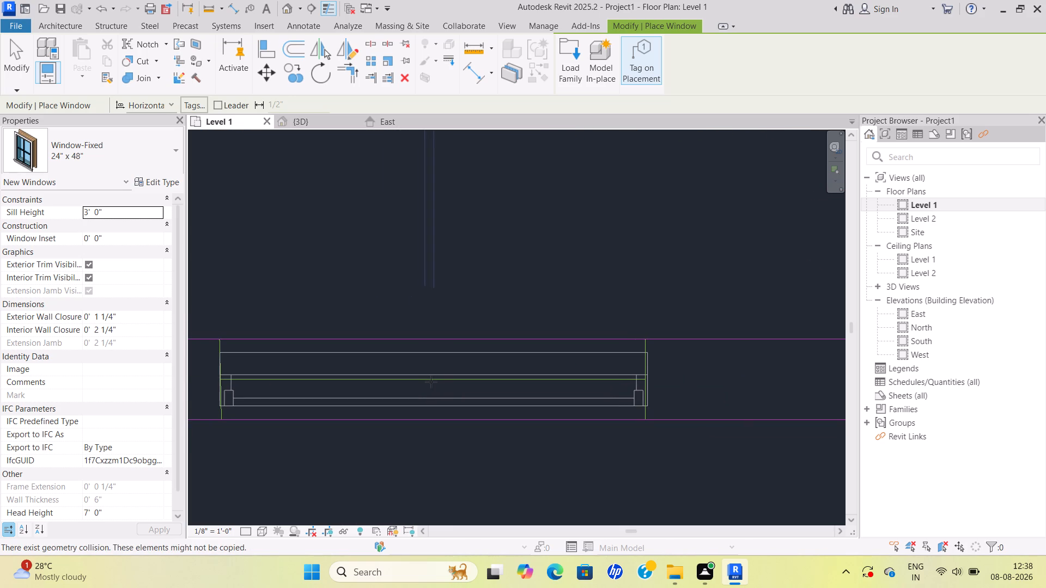
left_click(431, 382)
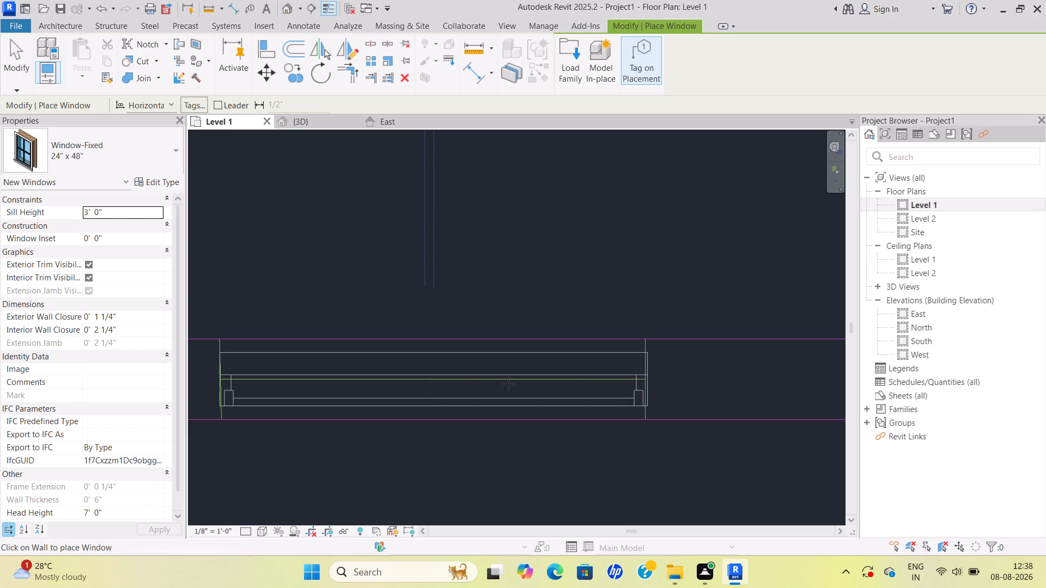
scroll(475, 422, "down", 1)
middle_click_drag(475, 422, 472, 384)
key("Escape")
scroll(498, 401, "up", 4)
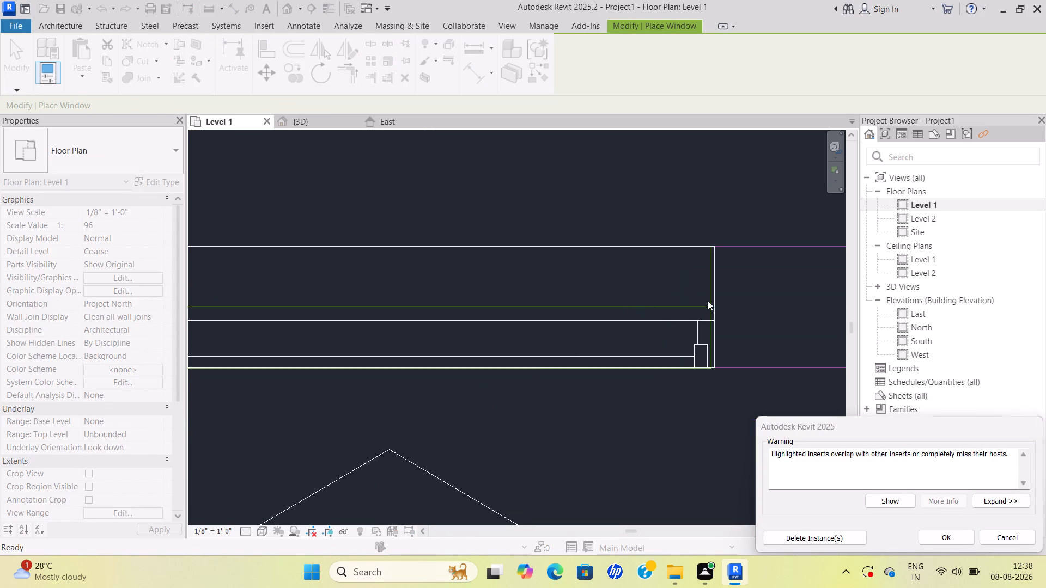
scroll(708, 301, "up", 2)
scroll(701, 307, "down", 5)
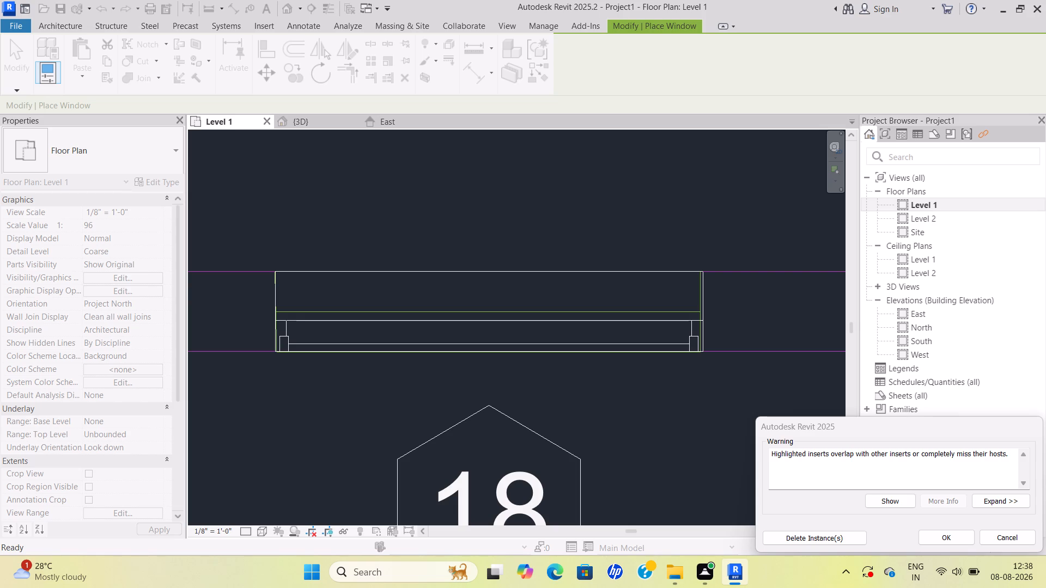
left_click(946, 538)
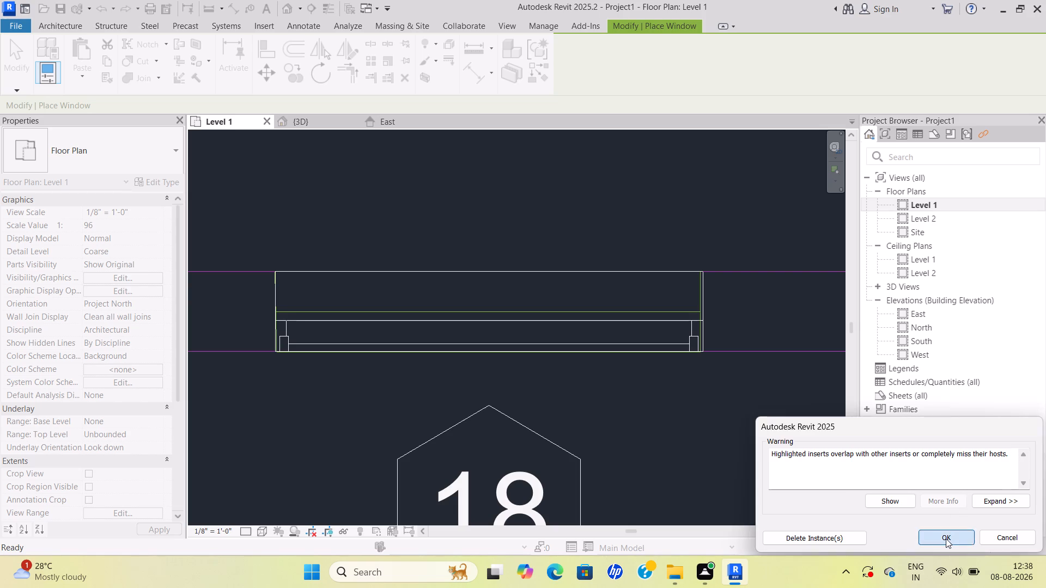
Examine how both ends of the placed pantry window line up with the reference opening lines.
scroll(307, 346, "up", 3)
middle_click_drag(307, 346, 348, 415)
scroll(307, 346, "down", 1)
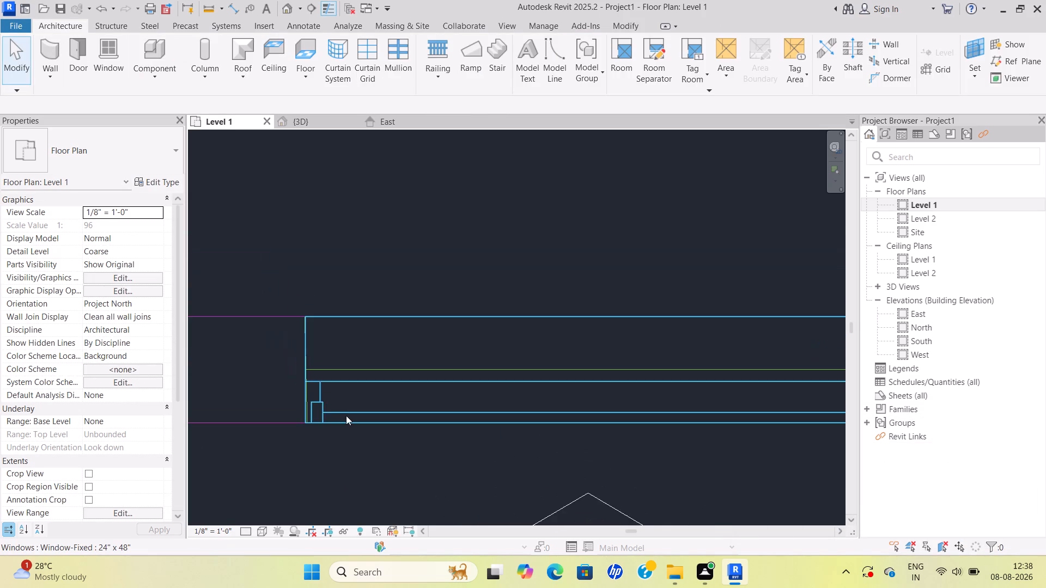
scroll(320, 387, "up", 6)
scroll(371, 394, "down", 3)
middle_click_drag(371, 394, 154, 413)
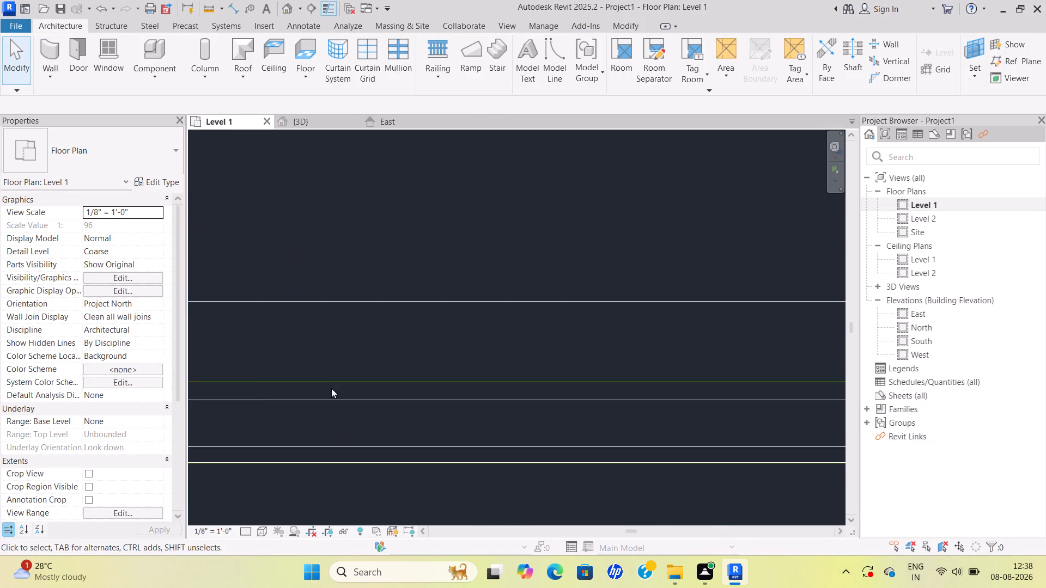
scroll(403, 388, "down", 1)
middle_click_drag(403, 388, 175, 399)
scroll(640, 388, "up", 4)
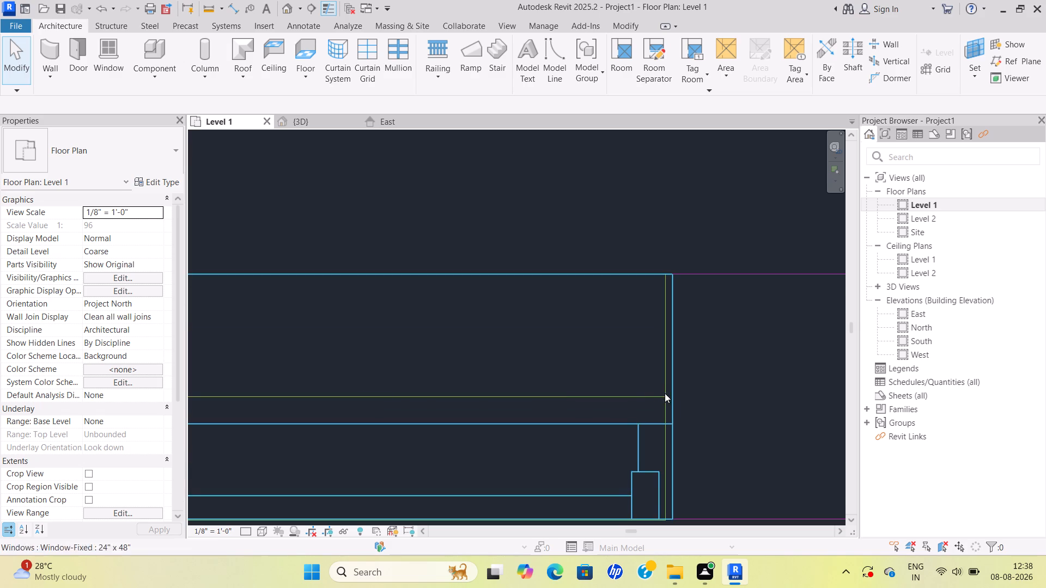
scroll(666, 394, "down", 6)
scroll(605, 395, "down", 4)
scroll(473, 396, "down", 1)
middle_click(473, 396)
scroll(473, 410, "up", 3)
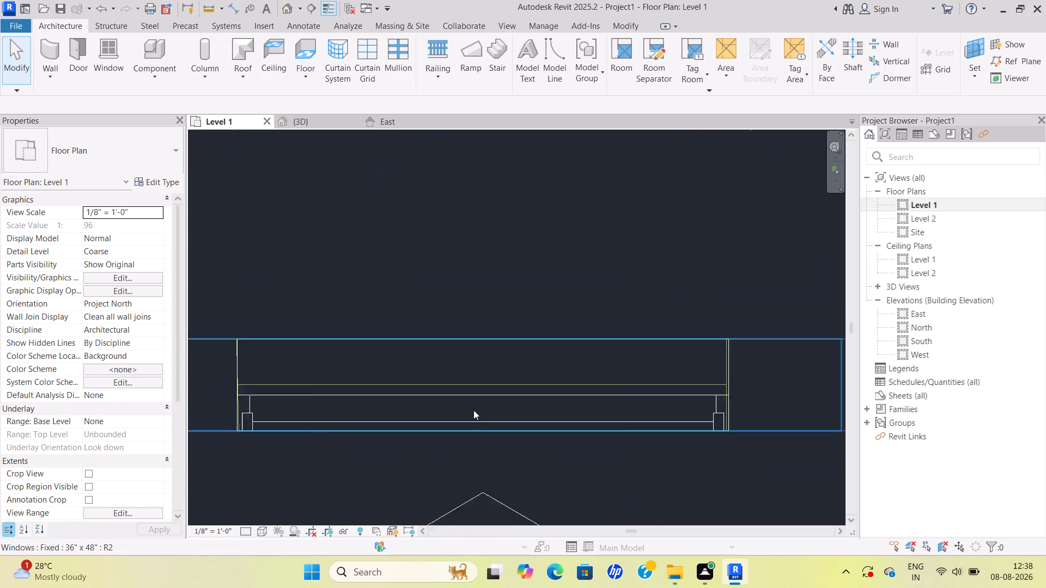
scroll(473, 410, "up", 4)
scroll(574, 409, "down", 3)
middle_click_drag(574, 409, 575, 408)
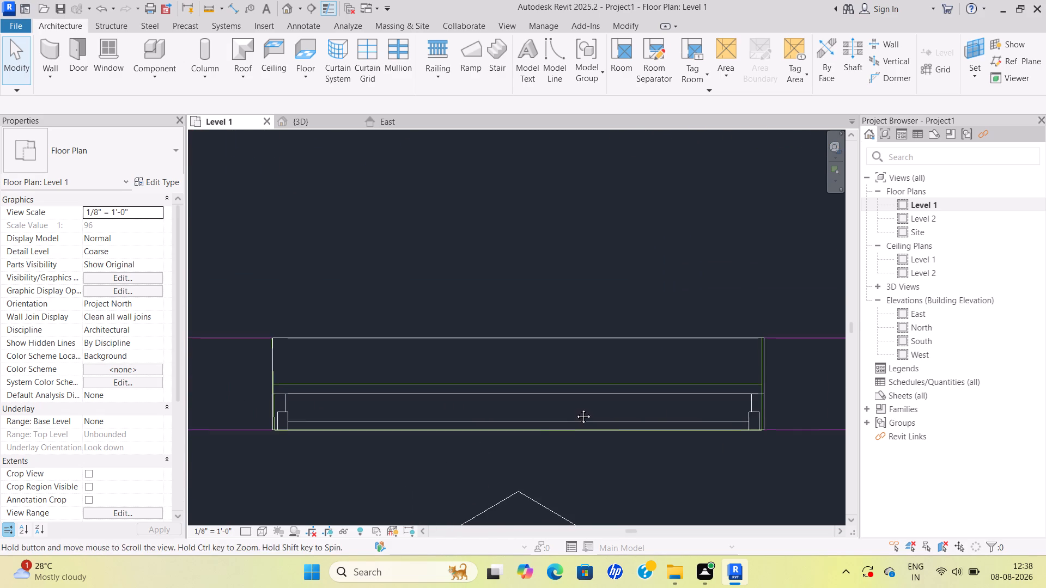
middle_click_drag(575, 408, 509, 428)
scroll(485, 418, "down", 10)
middle_click_drag(465, 384, 497, 372)
middle_click_drag(501, 371, 539, 362)
key("Escape")
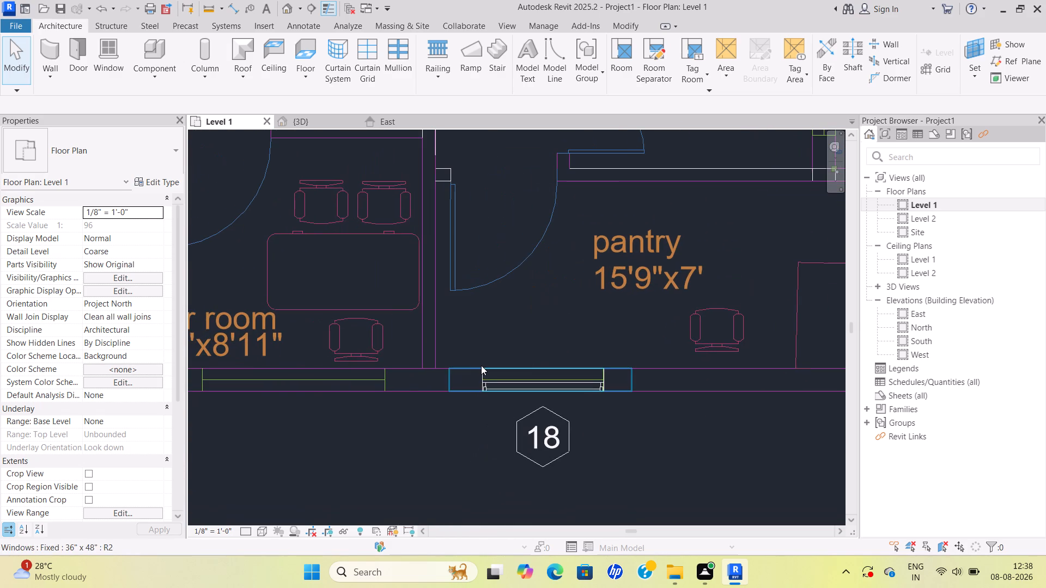
For the h.r room window, start the Window tool and set the Window-Fixed 24" x 48" type's width to 6'.
scroll(363, 377, "down", 4)
middle_click_drag(363, 377, 565, 370)
scroll(528, 379, "up", 6)
middle_click_drag(583, 365, 493, 428)
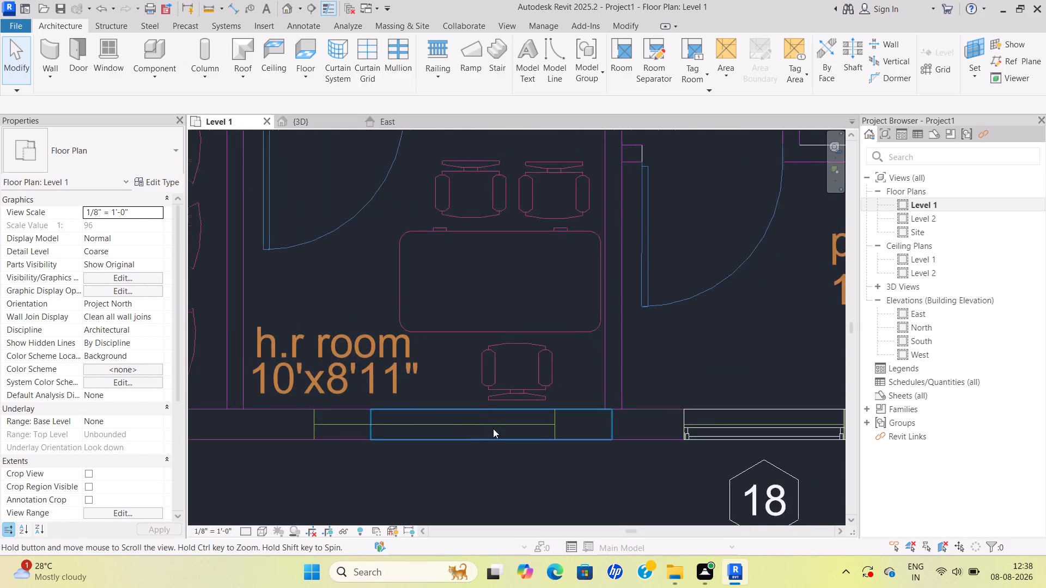
middle_click_drag(493, 428, 494, 428)
scroll(488, 421, "up", 3)
scroll(472, 420, "down", 3)
middle_click_drag(473, 415, 475, 409)
key("Escape")
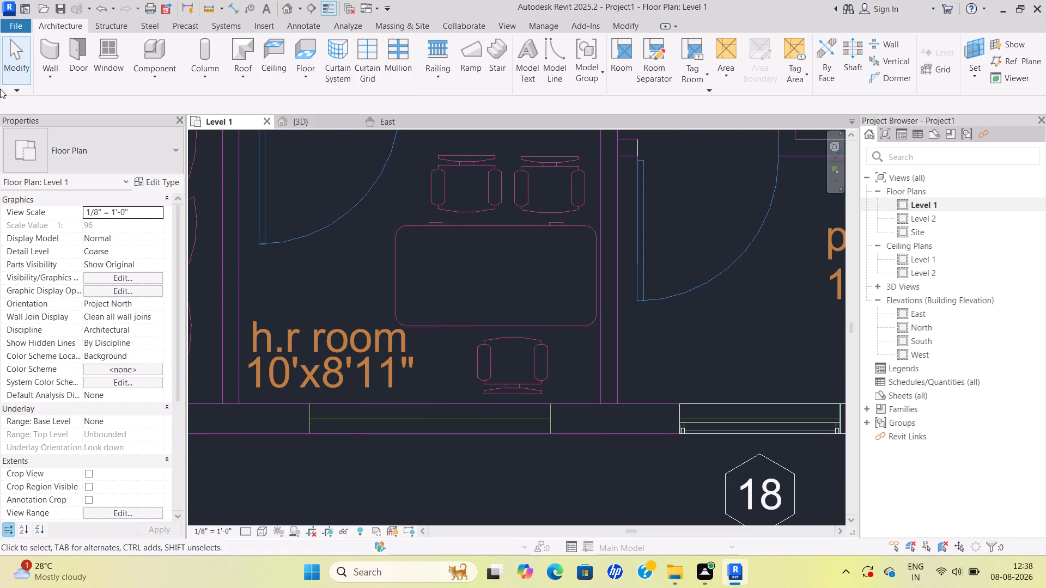
left_click(53, 28)
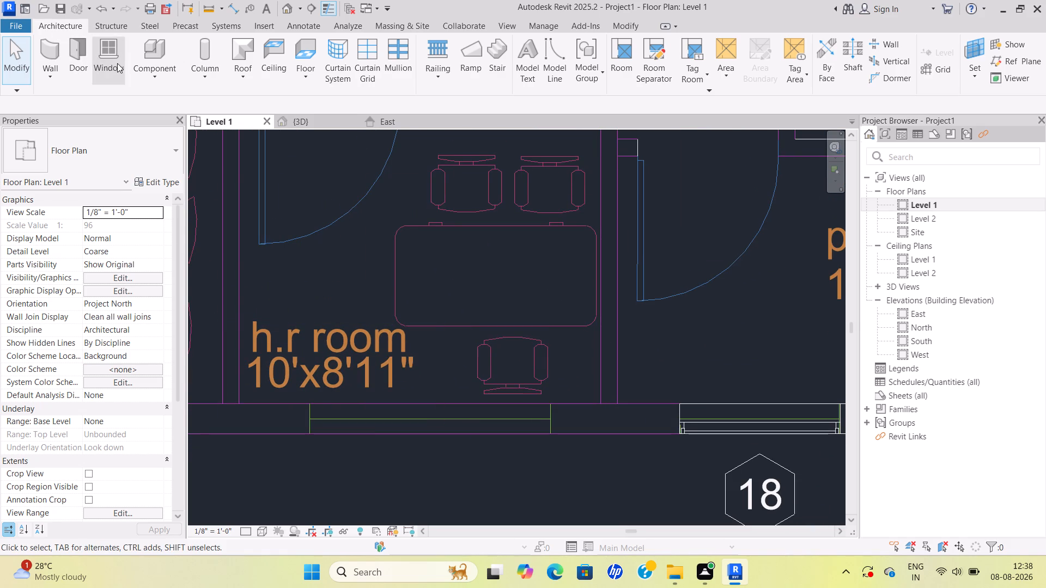
left_click(117, 63)
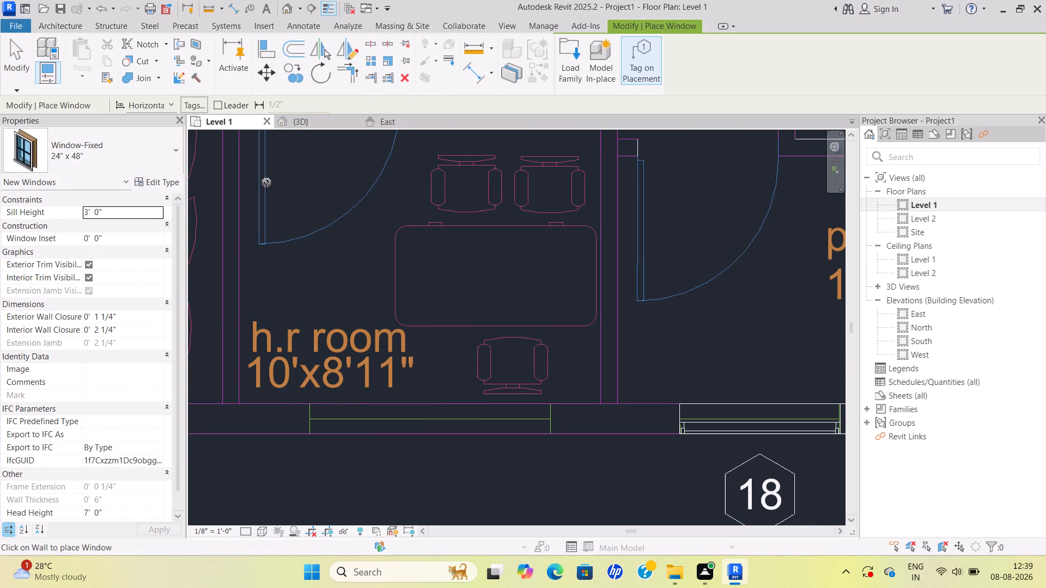
left_click(152, 182)
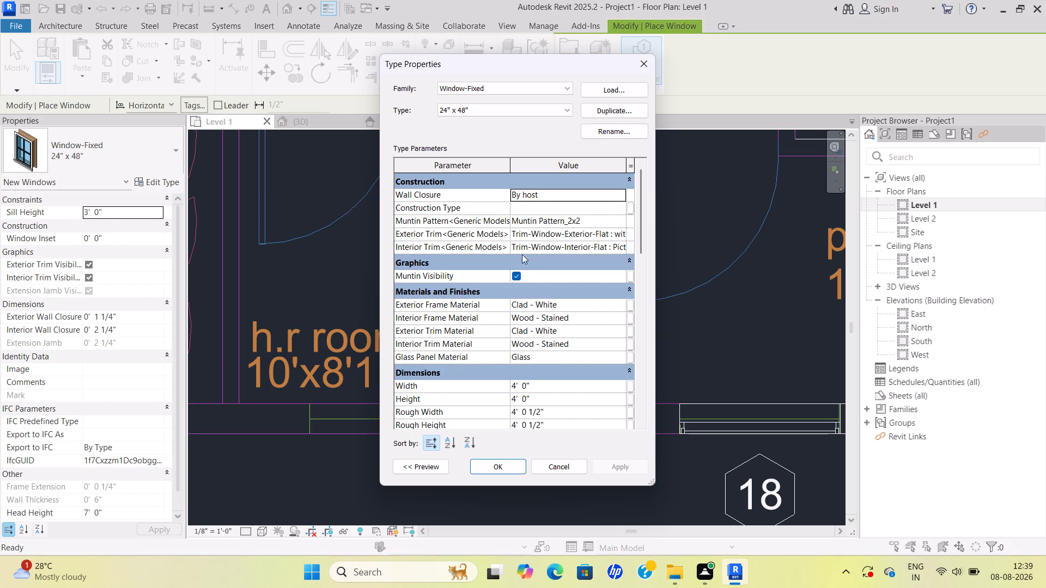
left_click(541, 384)
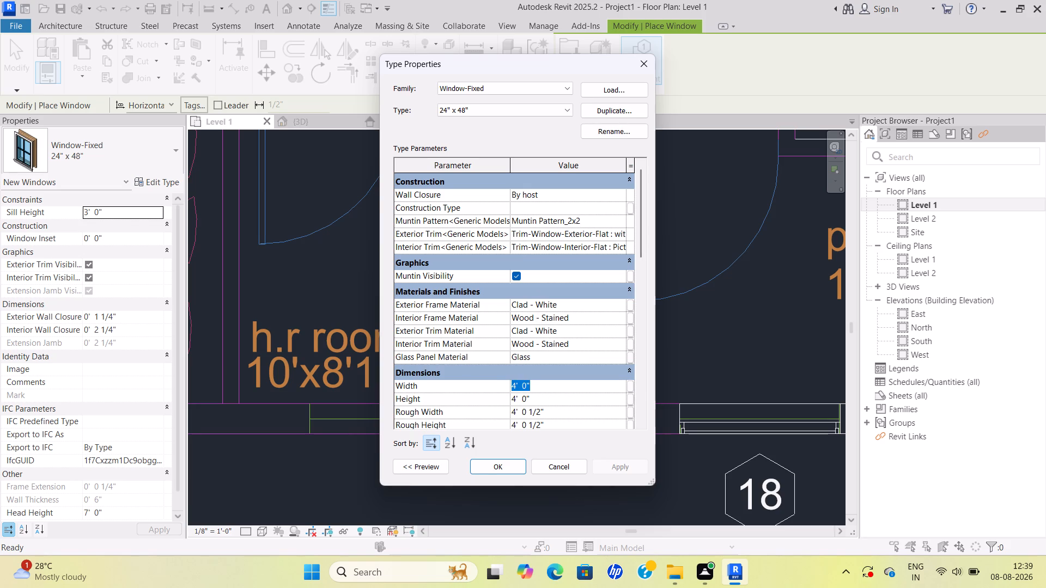
key("BackSpace")
key("BackSpace")
key("BackSpace")
key("BackSpace")
key("BackSpace")
key("BackSpace")
key("BackSpace")
key("BackSpace")
key("BackSpace")
key("BackSpace")
type("6'")
left_click(498, 474)
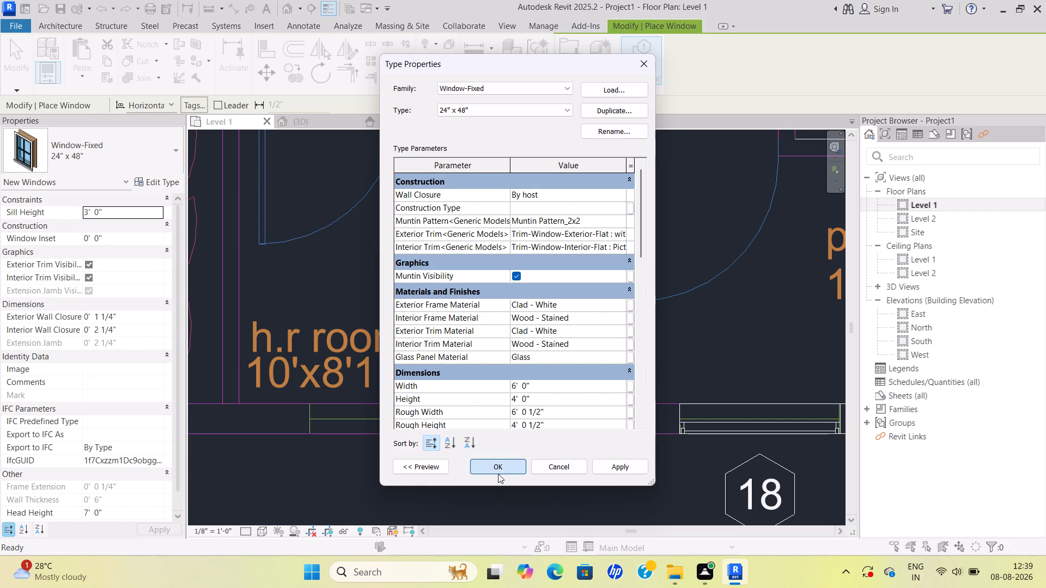
left_click(507, 465)
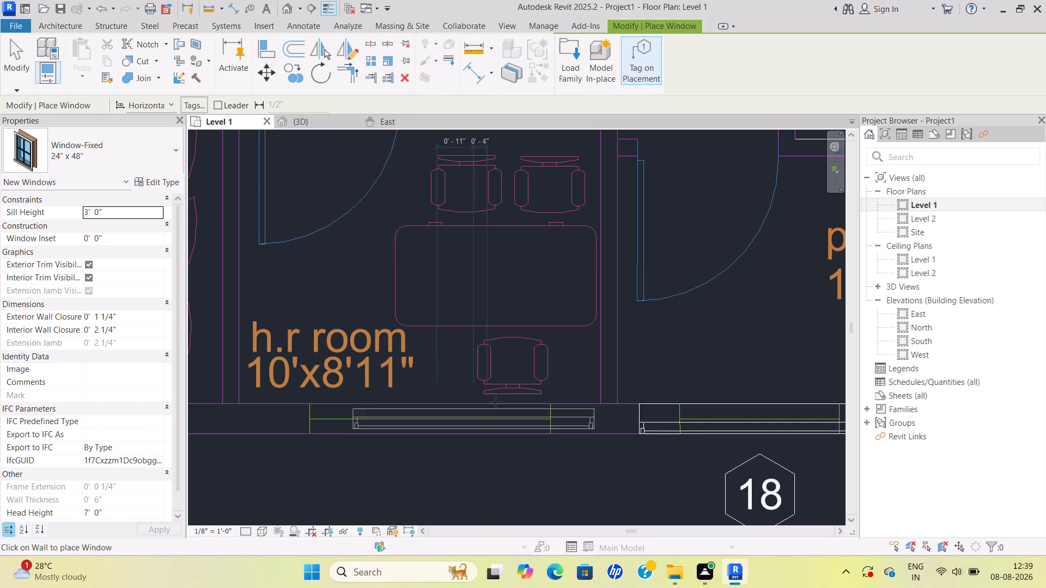
Place the Window-Fixed window in the exterior wall over the h.r room's reference opening.
middle_click_drag(436, 420, 452, 426)
scroll(452, 426, "up", 5)
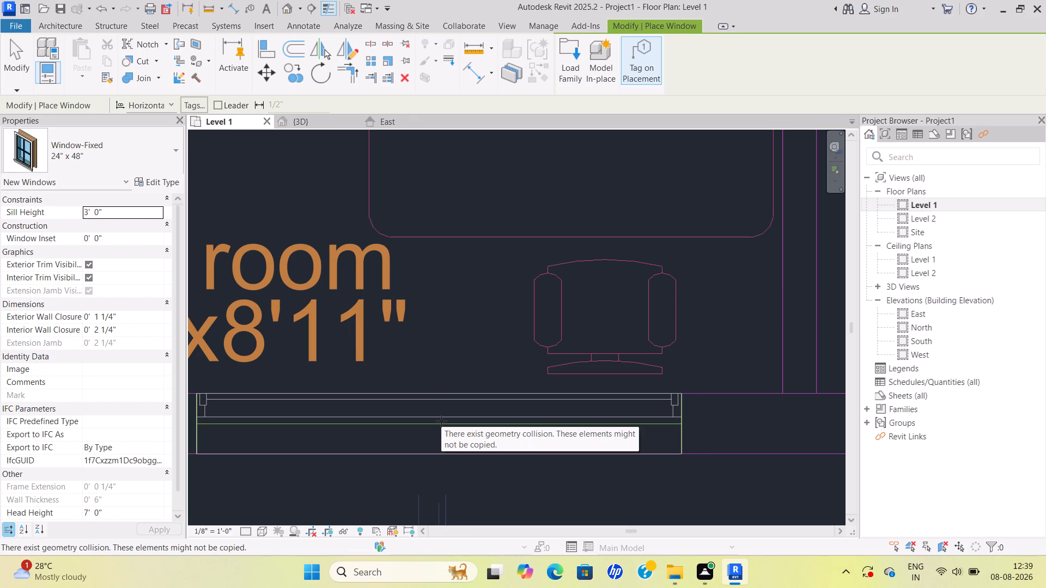
left_click(441, 421)
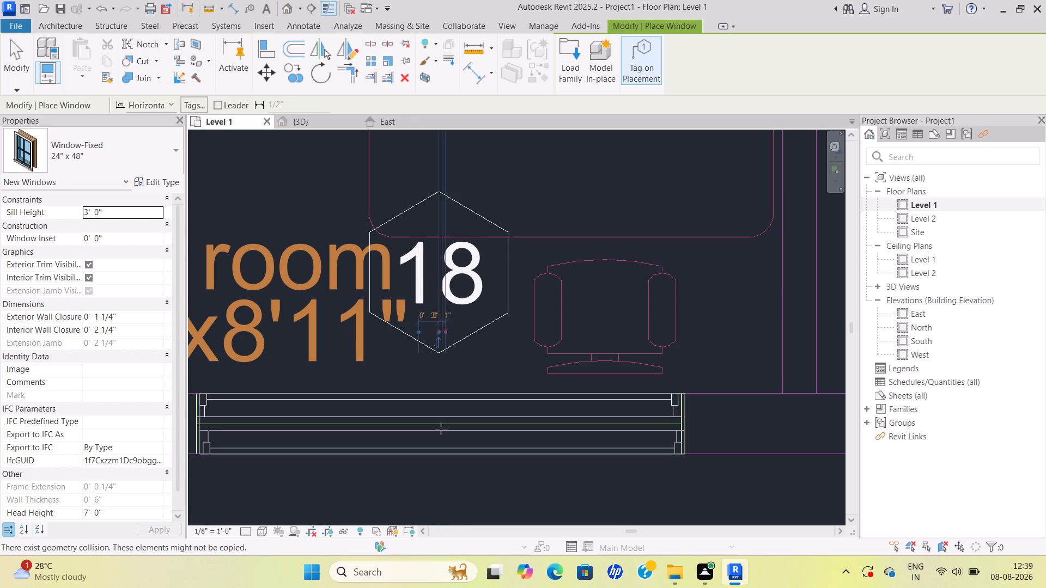
key("Escape")
scroll(428, 472, "down", 11)
middle_click_drag(426, 474, 522, 452)
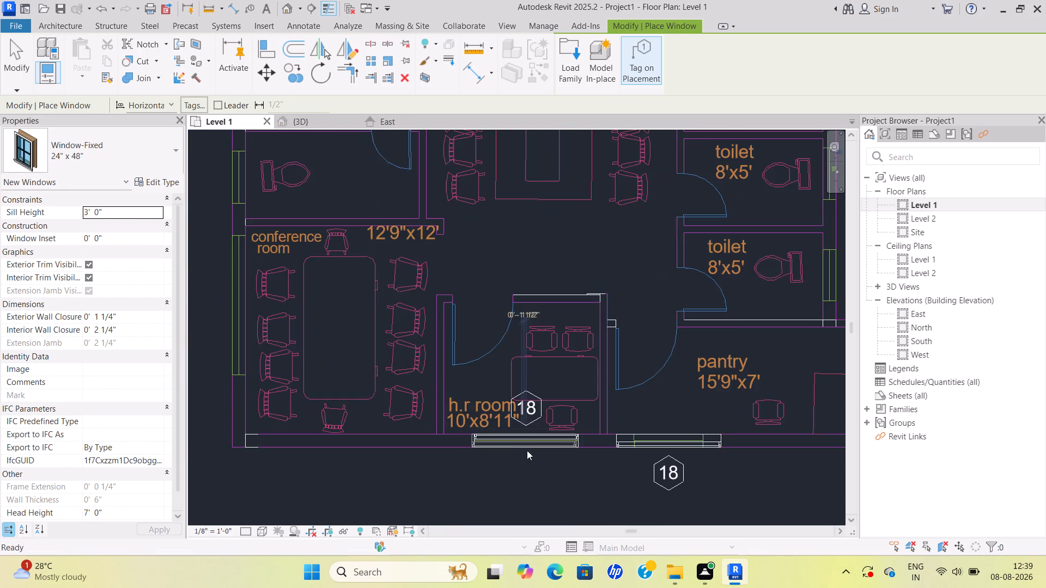
scroll(532, 451, "up", 16)
scroll(534, 441, "down", 4)
middle_click_drag(534, 441, 383, 482)
scroll(599, 424, "up", 6)
key("Escape")
scroll(563, 447, "down", 3)
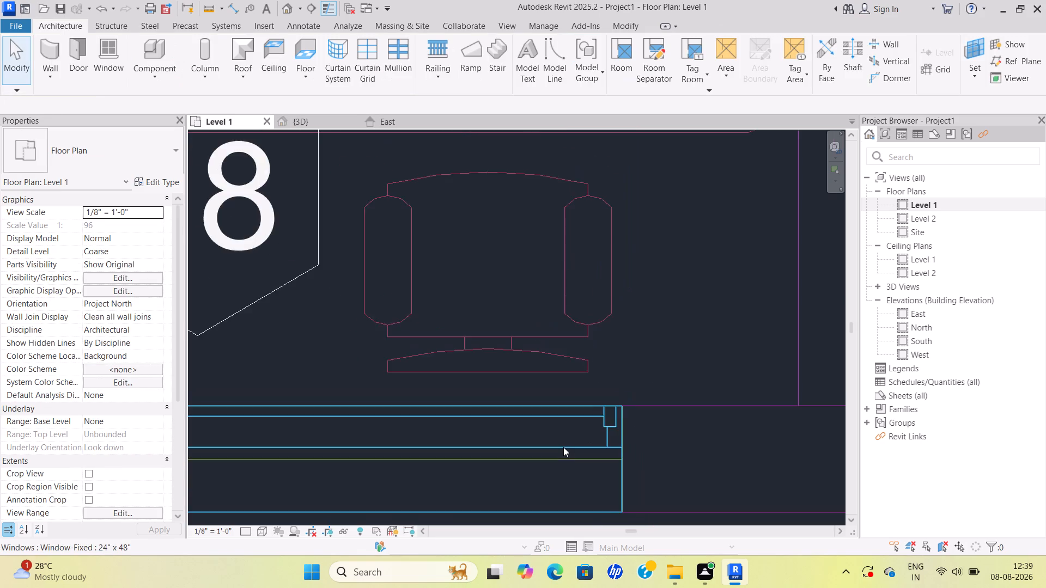
Align the left edge of the h.r room window with the end line of its reference opening.
middle_click_drag(563, 447, 704, 384)
scroll(691, 388, "down", 1)
middle_click_drag(382, 448, 591, 420)
middle_click_drag(348, 404, 483, 455)
scroll(348, 399, "up", 3)
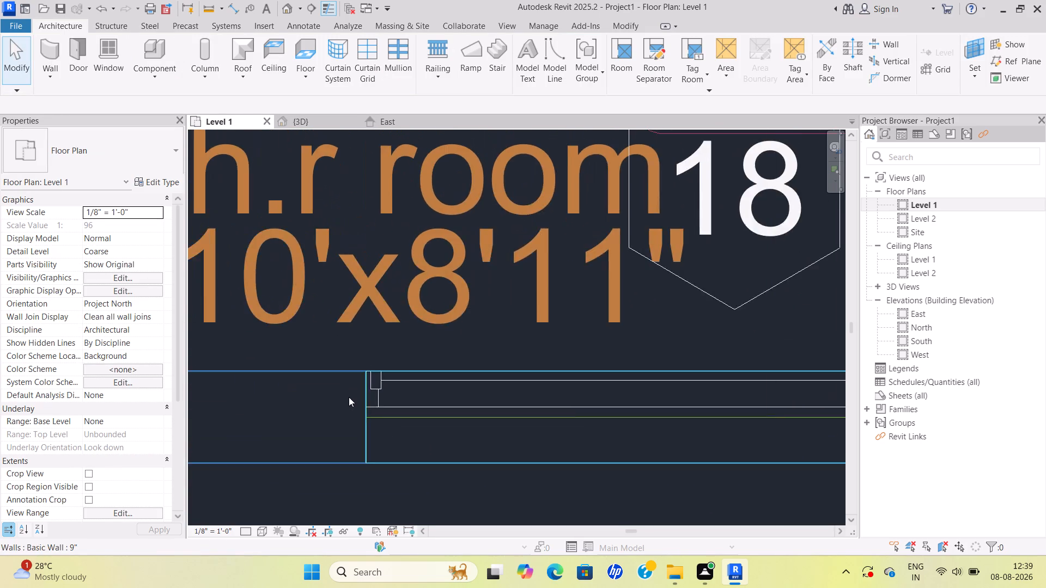
scroll(349, 397, "up", 8)
key("Escape")
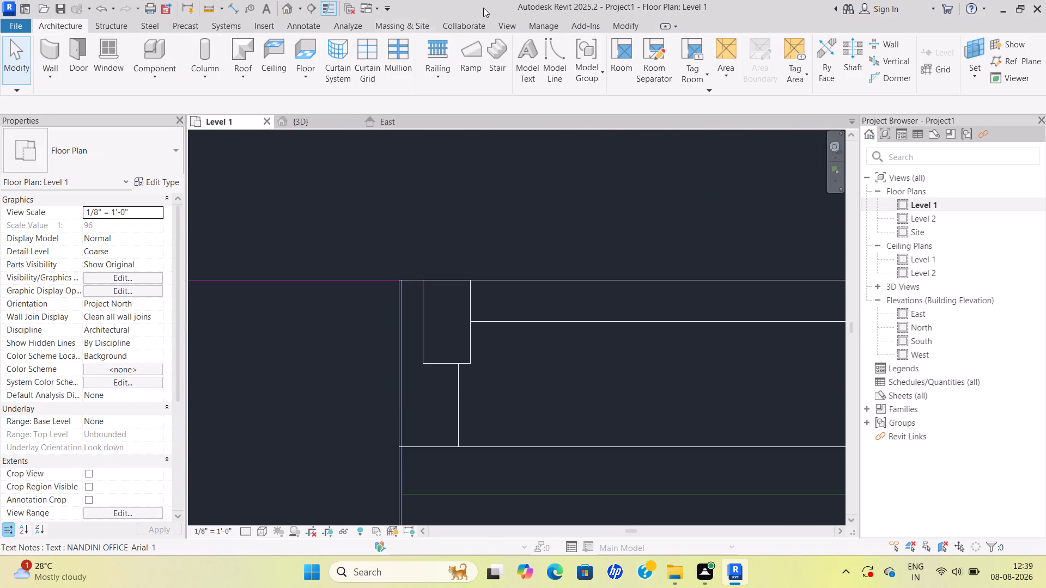
left_click(622, 23)
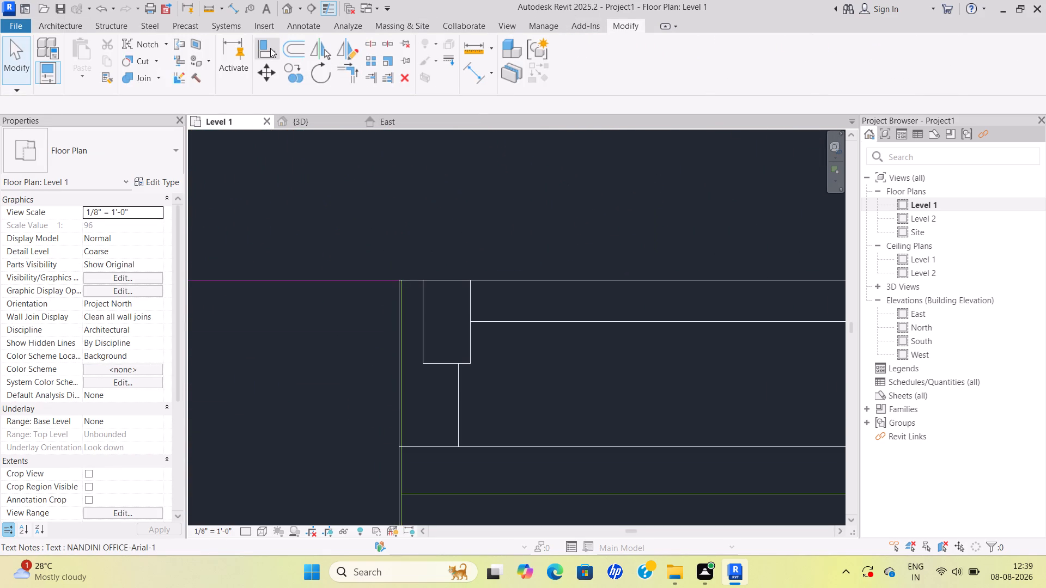
left_click(263, 51)
scroll(431, 280, "up", 6)
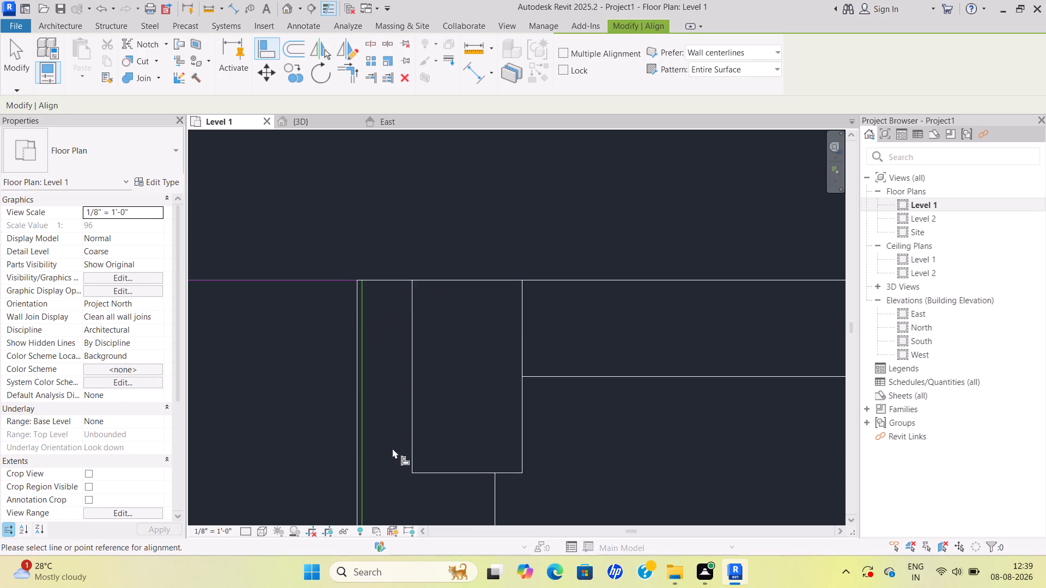
scroll(390, 446, "down", 3)
middle_click_drag(387, 407, 393, 328)
scroll(379, 509, "down", 3)
middle_click_drag(381, 474, 381, 445)
scroll(380, 480, "up", 6)
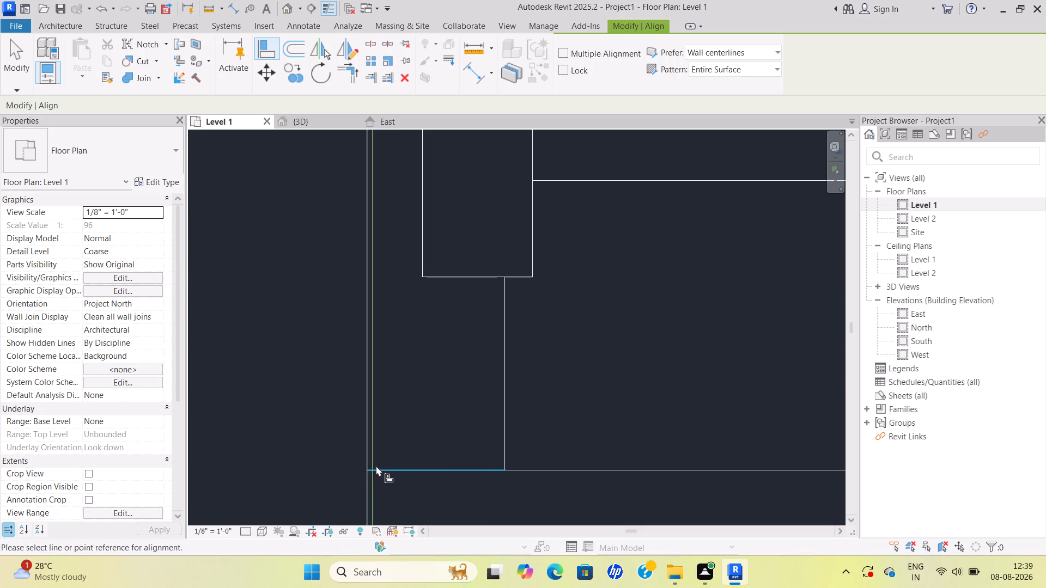
left_click(374, 463)
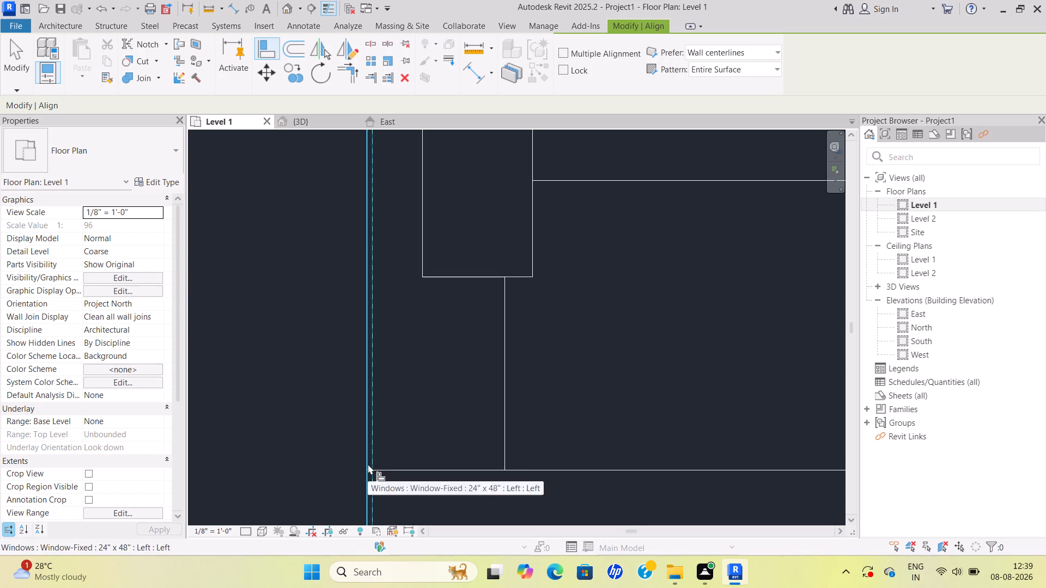
left_click(367, 464)
key("Escape")
scroll(398, 442, "down", 6)
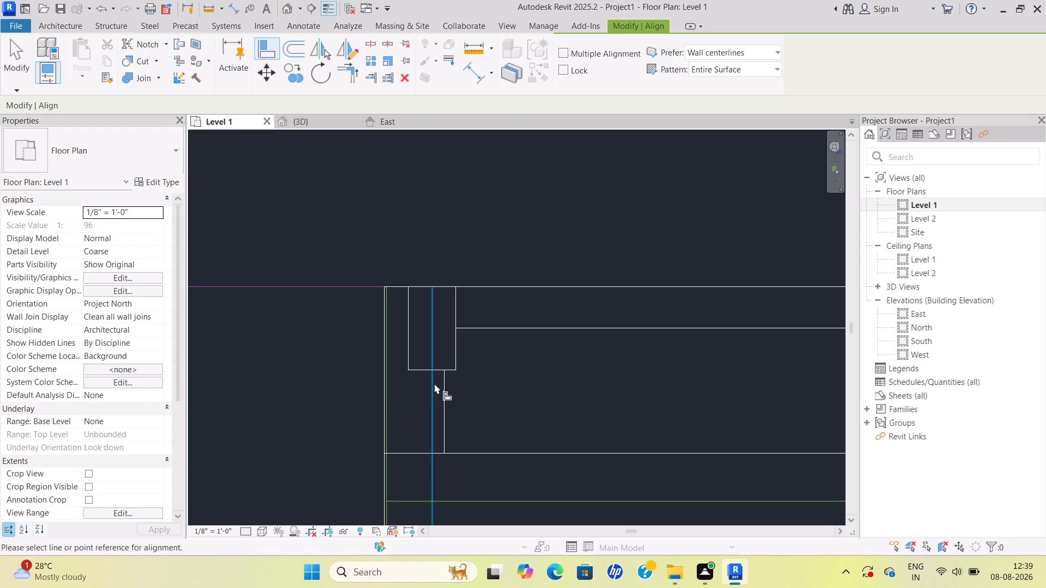
scroll(512, 375, "down", 5)
middle_click_drag(483, 370, 380, 373)
scroll(614, 362, "down", 5)
middle_click_drag(606, 363, 478, 360)
middle_click_drag(575, 357, 391, 408)
scroll(575, 357, "down", 1)
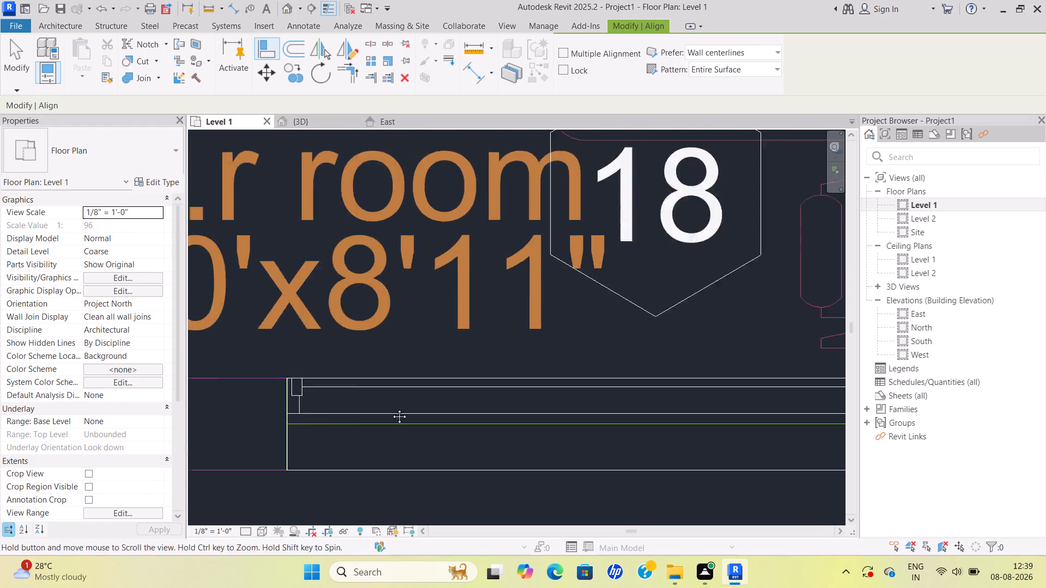
Align the right end line of the h.r room's reference opening with the right edge of the Window-Fixed window.
middle_click_drag(391, 408, 330, 422)
scroll(436, 397, "down", 3)
middle_click_drag(384, 388, 349, 381)
scroll(695, 435, "up", 12)
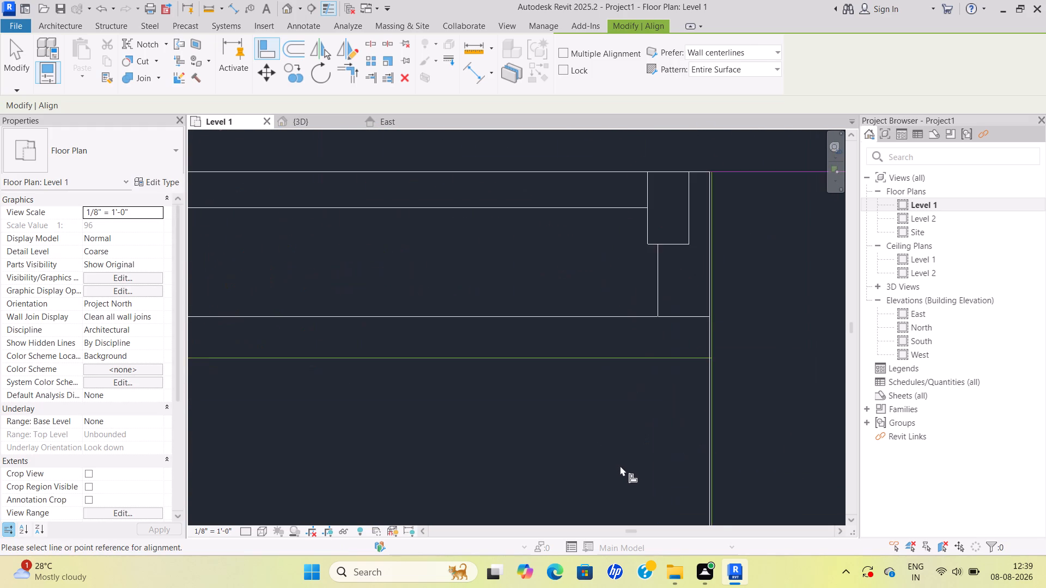
scroll(620, 465, "up", 2)
scroll(757, 431, "up", 6)
scroll(704, 341, "down", 1)
middle_click_drag(704, 343, 715, 510)
scroll(679, 292, "down", 7)
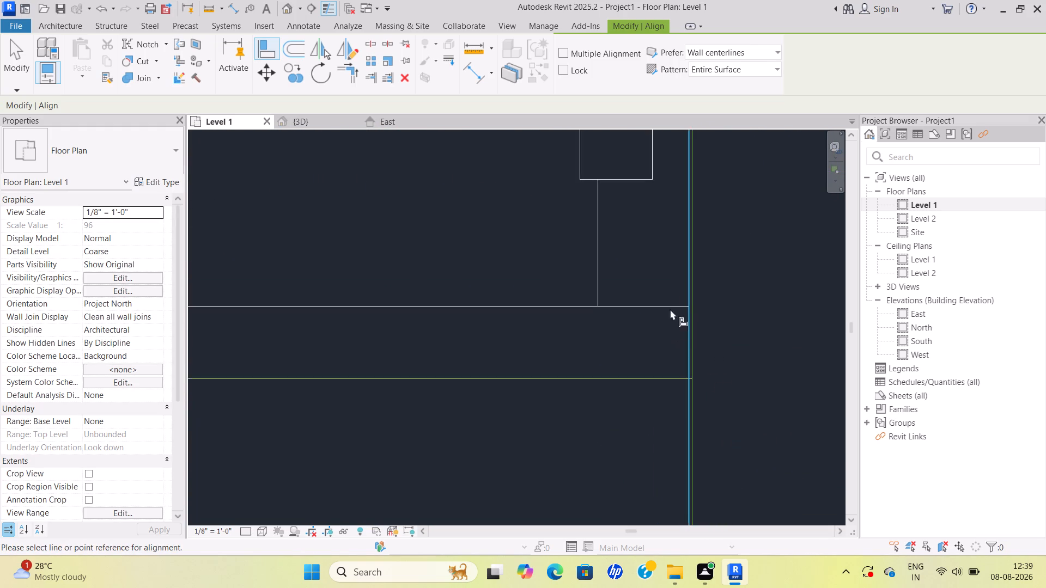
middle_click_drag(695, 284, 665, 440)
scroll(665, 347, "up", 11)
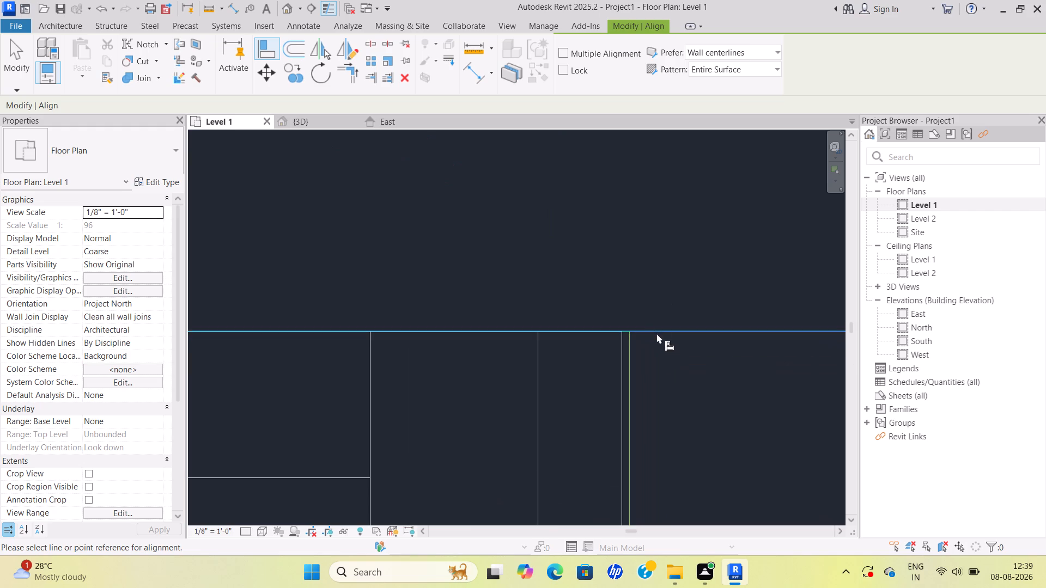
left_click(613, 24)
left_click(267, 55)
scroll(756, 387, "up", 5)
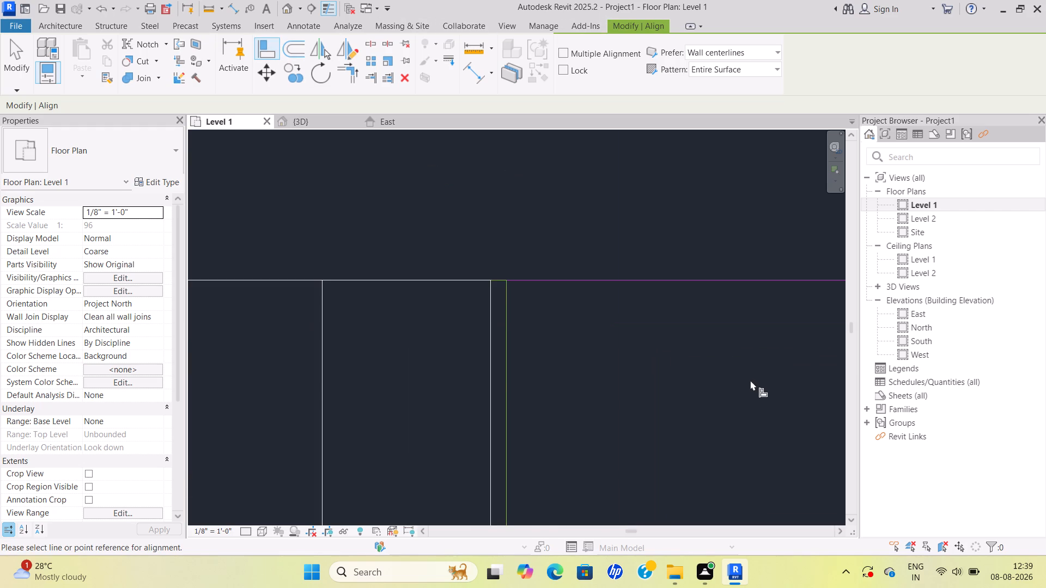
left_click(491, 297)
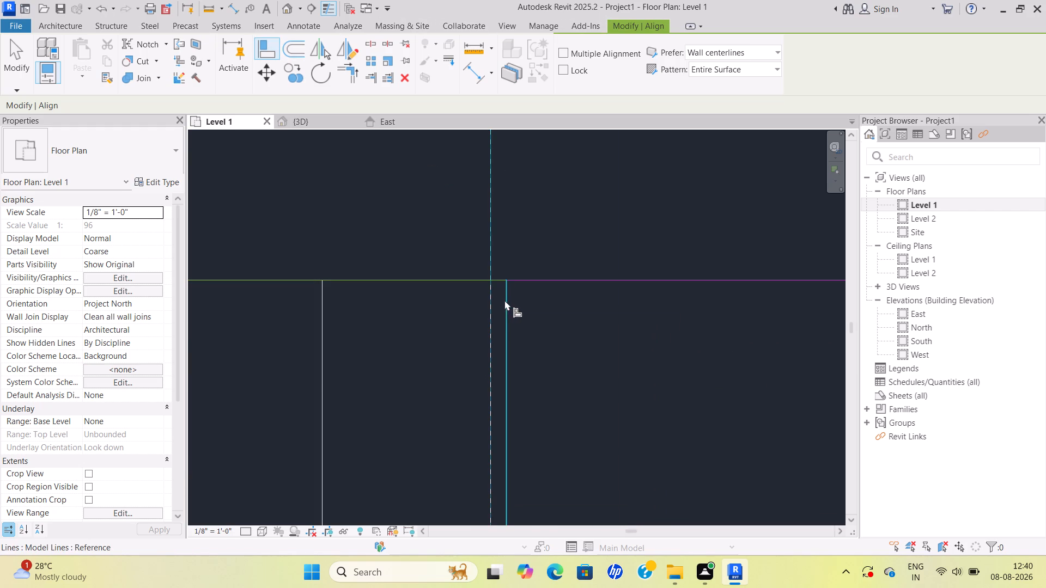
left_click(506, 300)
scroll(512, 332, "down", 3)
key("Escape")
Align the left end of the h.r room window with its reference opening's end line and leave the Align tool.
scroll(526, 345, "down", 1)
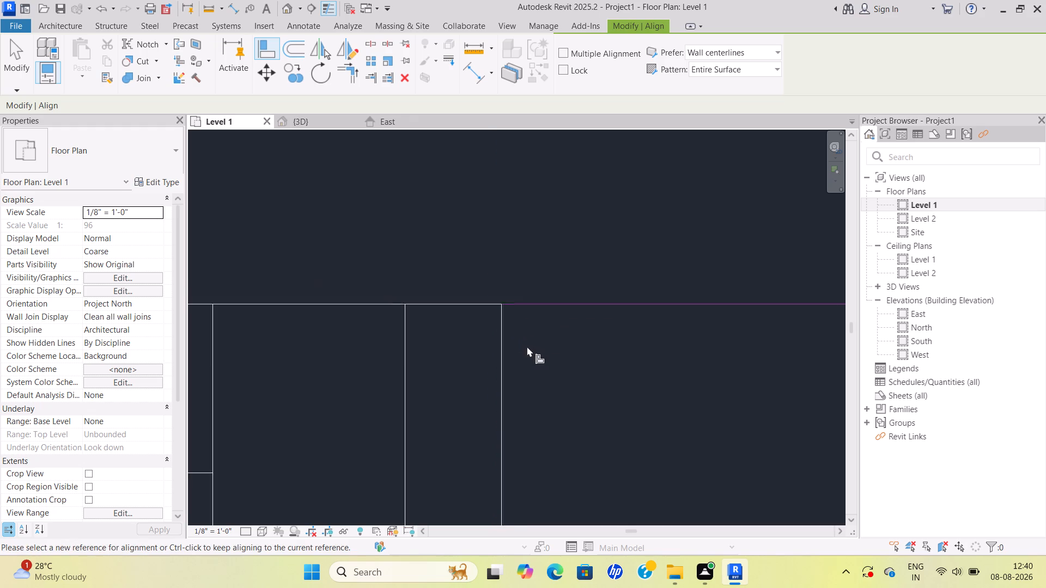
scroll(527, 346, "down", 20)
scroll(527, 346, "down", 12)
middle_click_drag(551, 313, 578, 328)
scroll(577, 328, "down", 1)
scroll(435, 334, "up", 16)
scroll(477, 360, "up", 6)
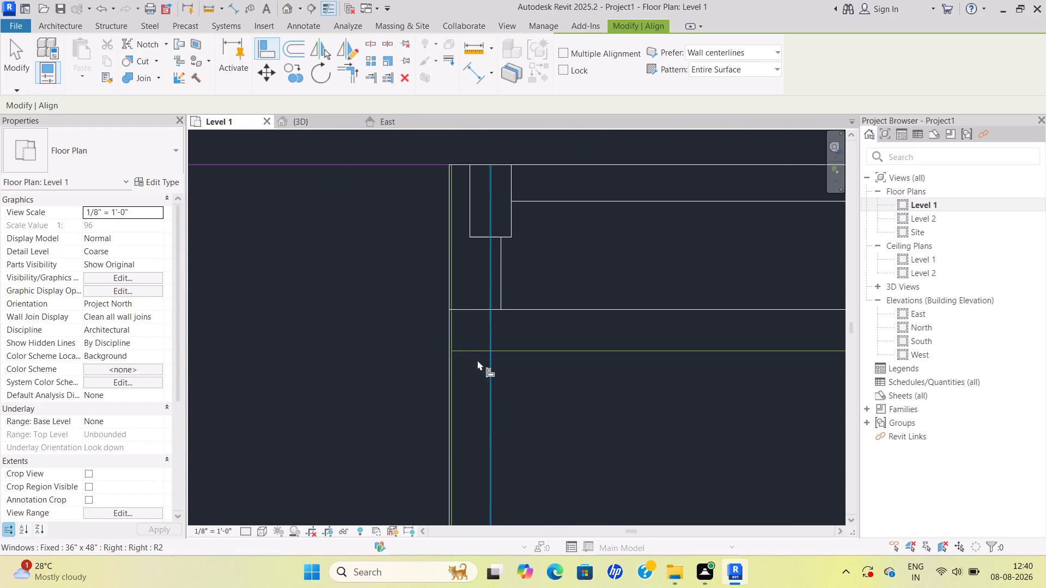
scroll(458, 281, "down", 2)
middle_click_drag(458, 281, 405, 387)
scroll(402, 318, "up", 5)
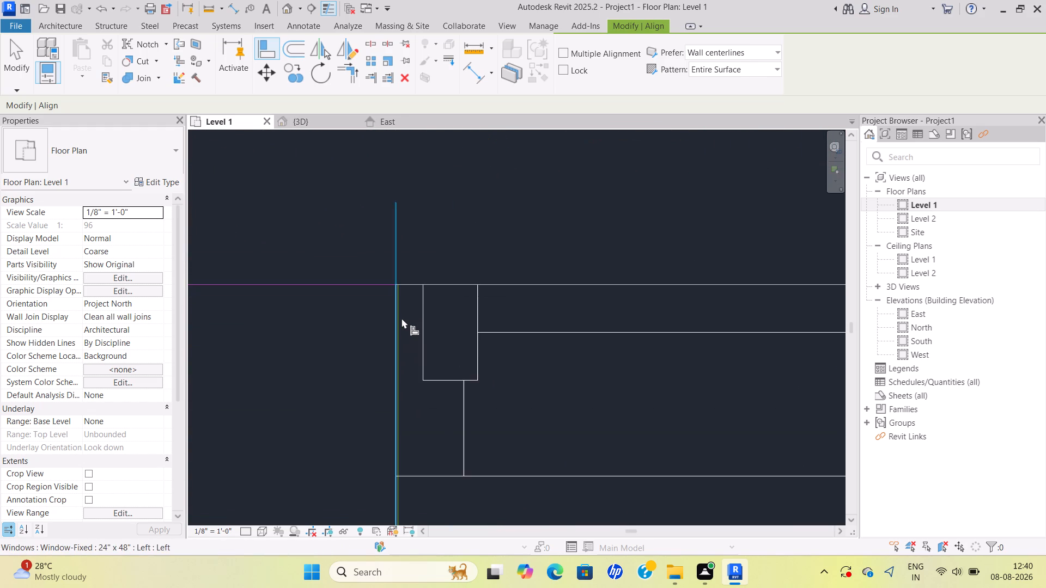
left_click(398, 322)
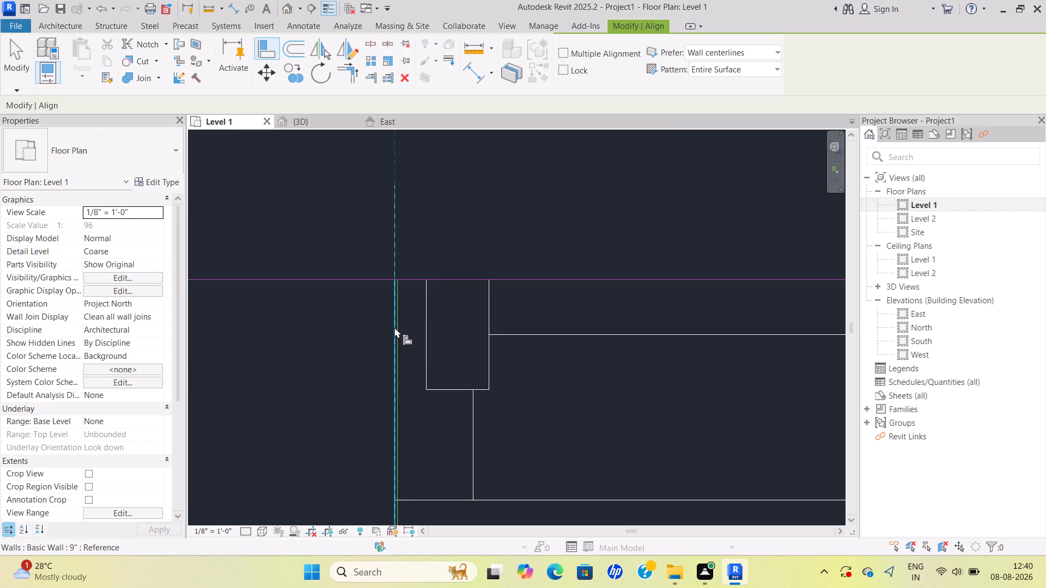
left_click(394, 327)
key("Escape")
scroll(416, 345, "down", 8)
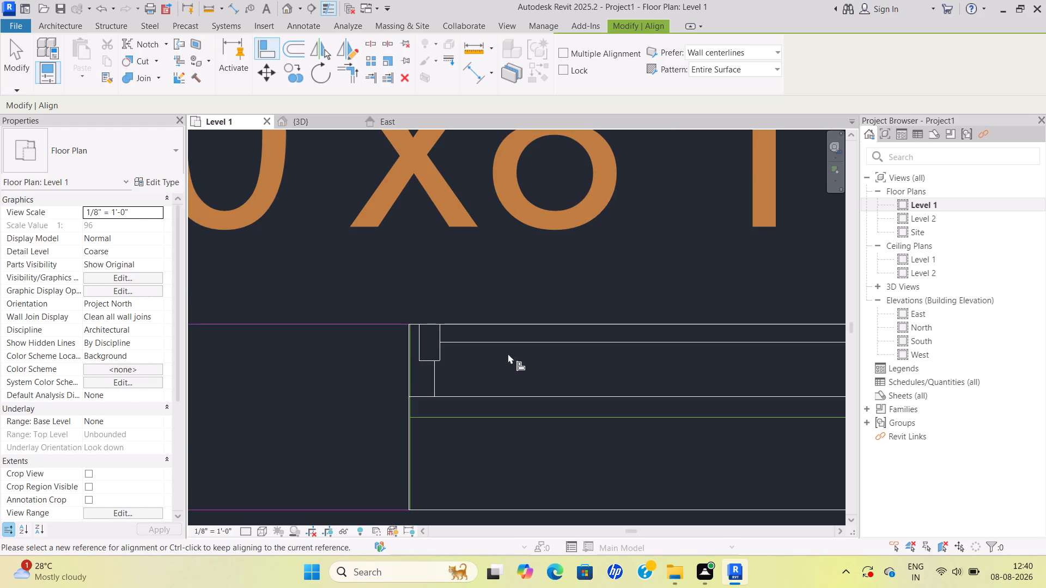
scroll(508, 353, "down", 4)
middle_click_drag(508, 353, 248, 354)
scroll(397, 358, "down", 5)
middle_click_drag(397, 358, 99, 361)
scroll(424, 389, "up", 4)
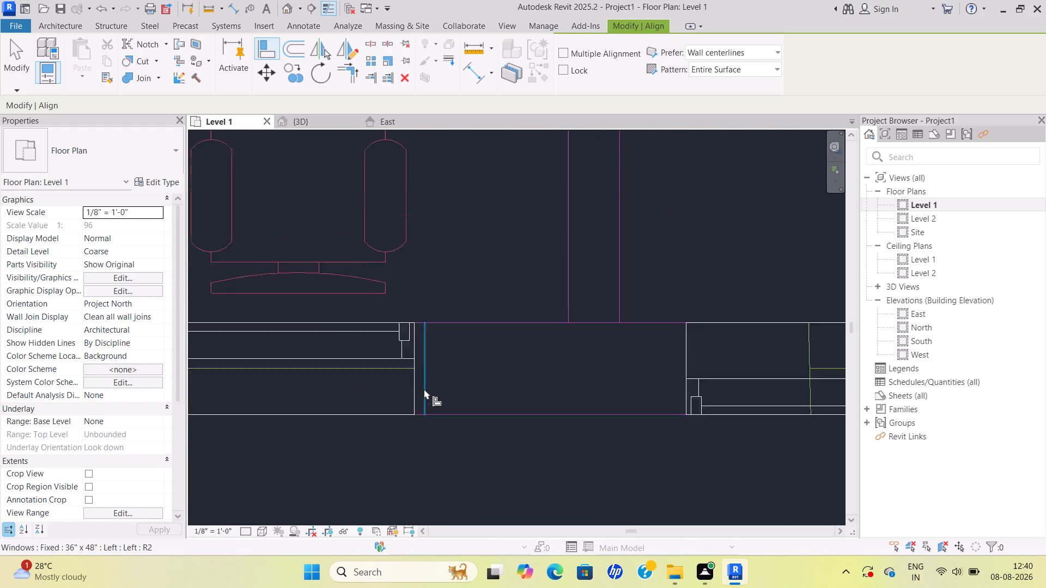
scroll(424, 389, "up", 2)
key("Escape")
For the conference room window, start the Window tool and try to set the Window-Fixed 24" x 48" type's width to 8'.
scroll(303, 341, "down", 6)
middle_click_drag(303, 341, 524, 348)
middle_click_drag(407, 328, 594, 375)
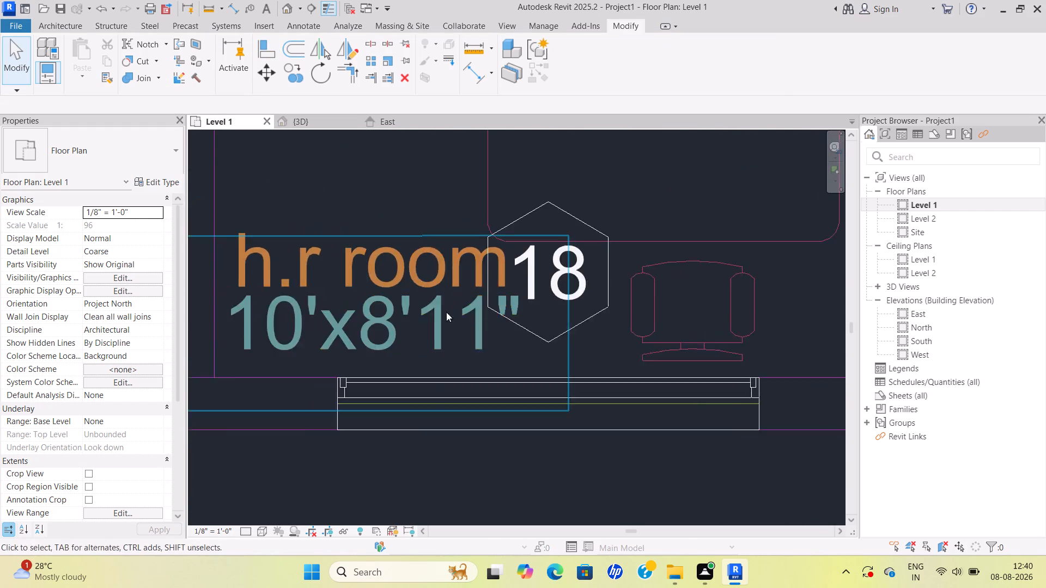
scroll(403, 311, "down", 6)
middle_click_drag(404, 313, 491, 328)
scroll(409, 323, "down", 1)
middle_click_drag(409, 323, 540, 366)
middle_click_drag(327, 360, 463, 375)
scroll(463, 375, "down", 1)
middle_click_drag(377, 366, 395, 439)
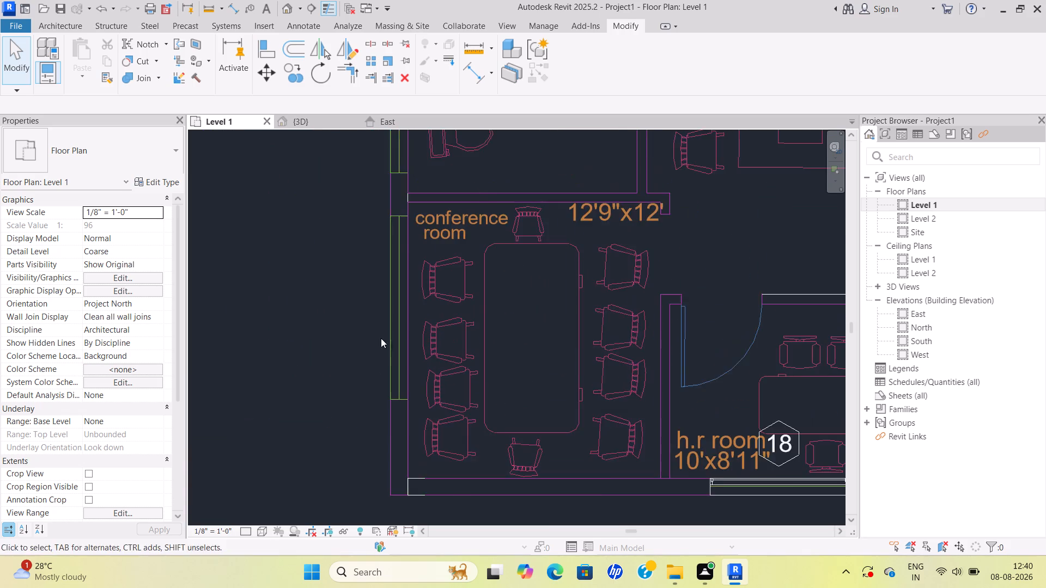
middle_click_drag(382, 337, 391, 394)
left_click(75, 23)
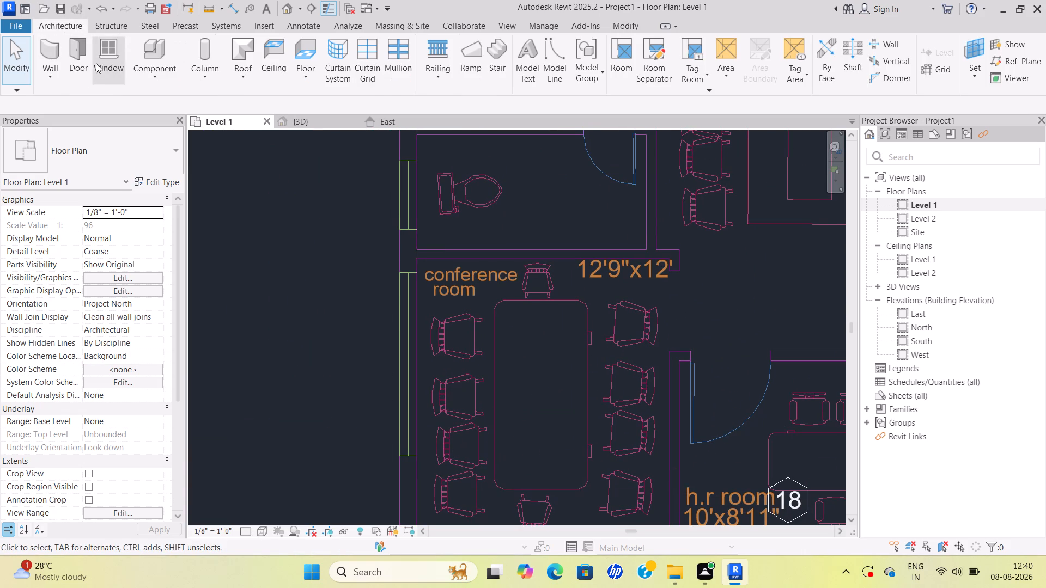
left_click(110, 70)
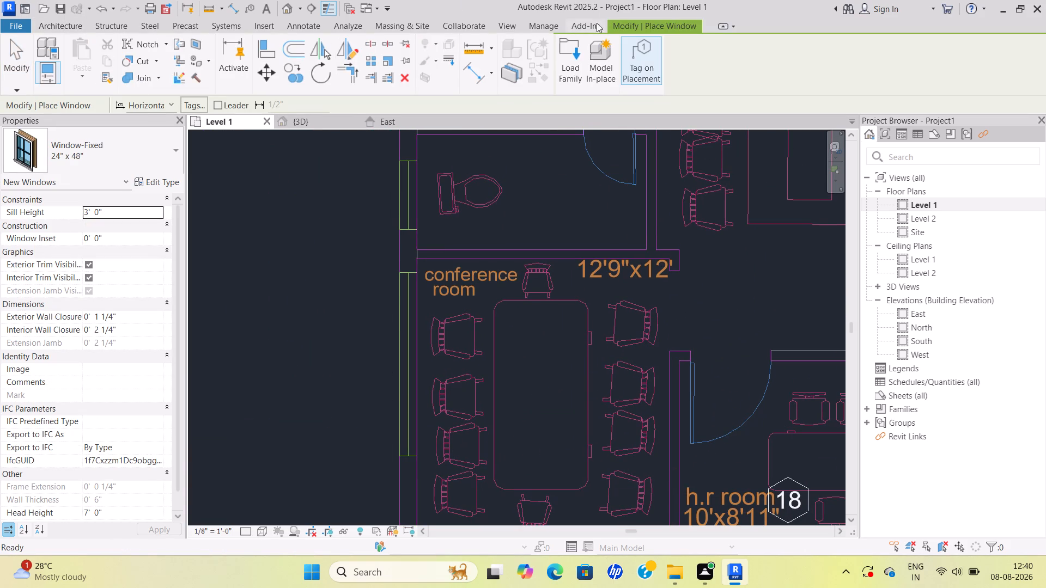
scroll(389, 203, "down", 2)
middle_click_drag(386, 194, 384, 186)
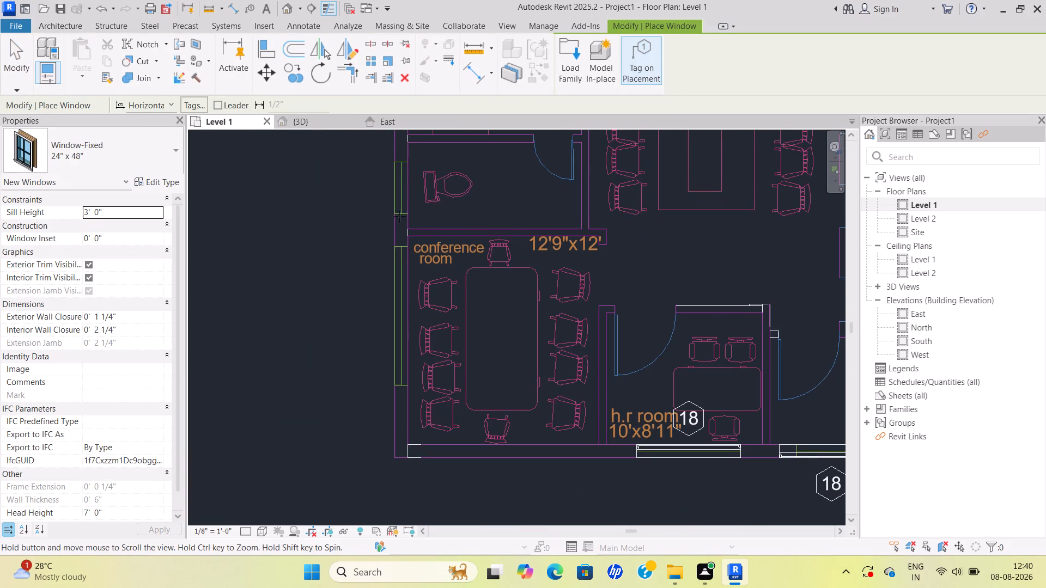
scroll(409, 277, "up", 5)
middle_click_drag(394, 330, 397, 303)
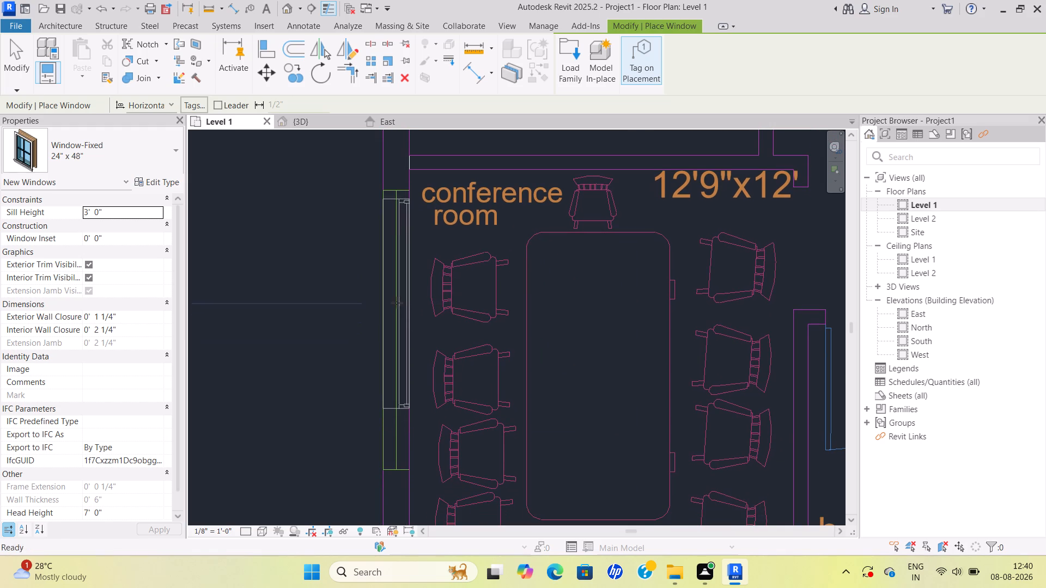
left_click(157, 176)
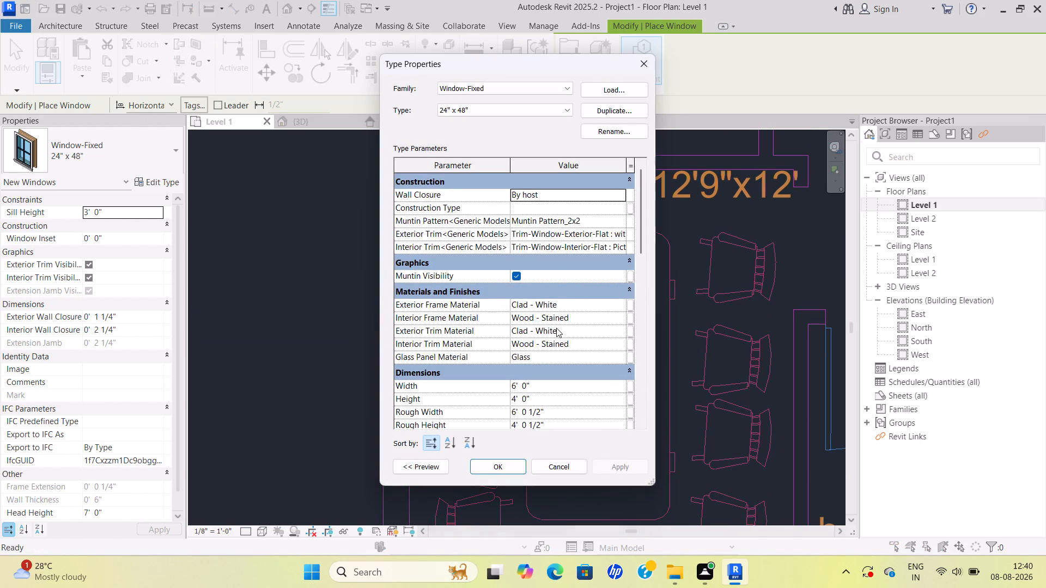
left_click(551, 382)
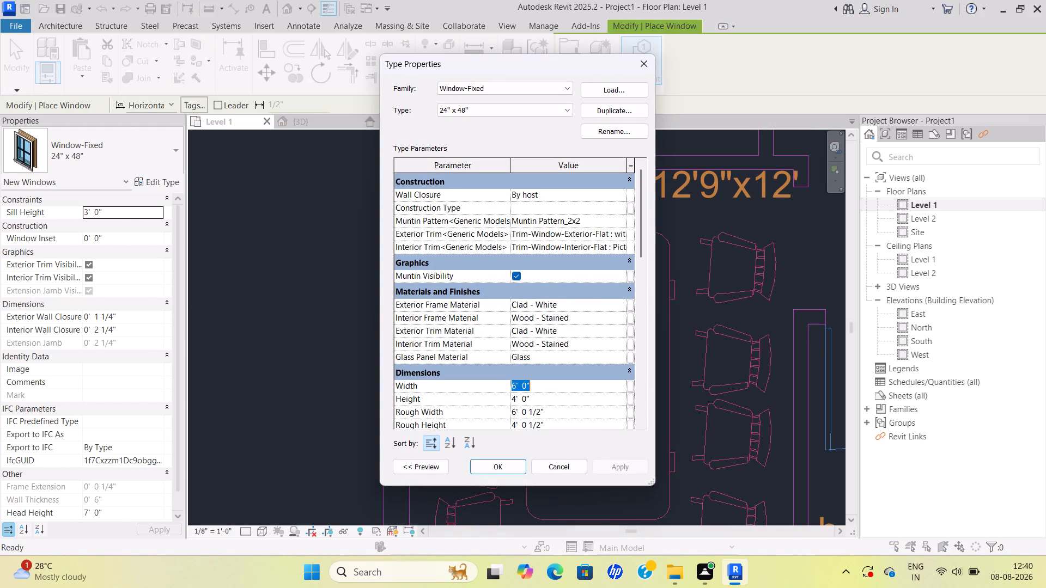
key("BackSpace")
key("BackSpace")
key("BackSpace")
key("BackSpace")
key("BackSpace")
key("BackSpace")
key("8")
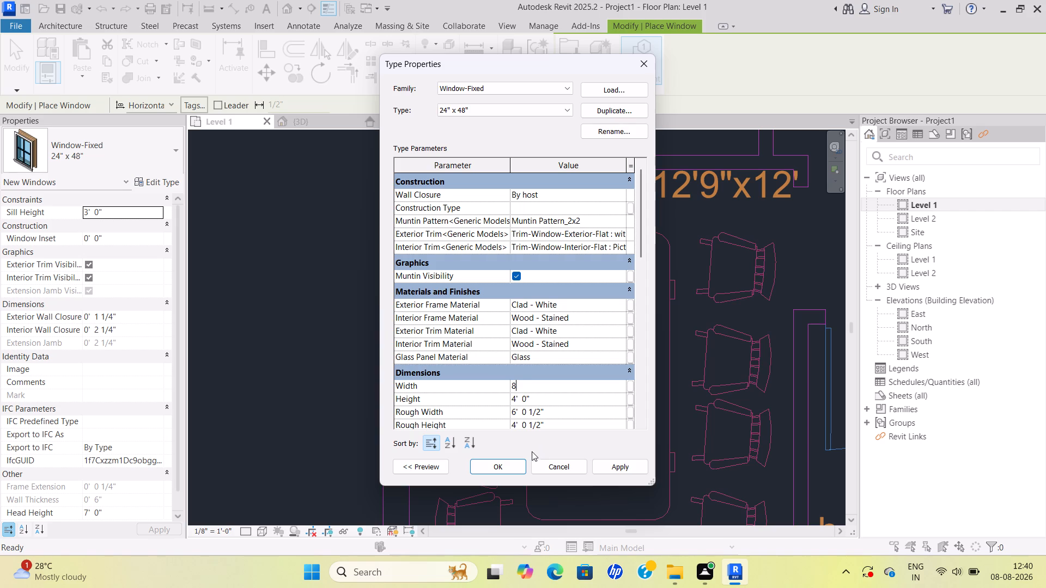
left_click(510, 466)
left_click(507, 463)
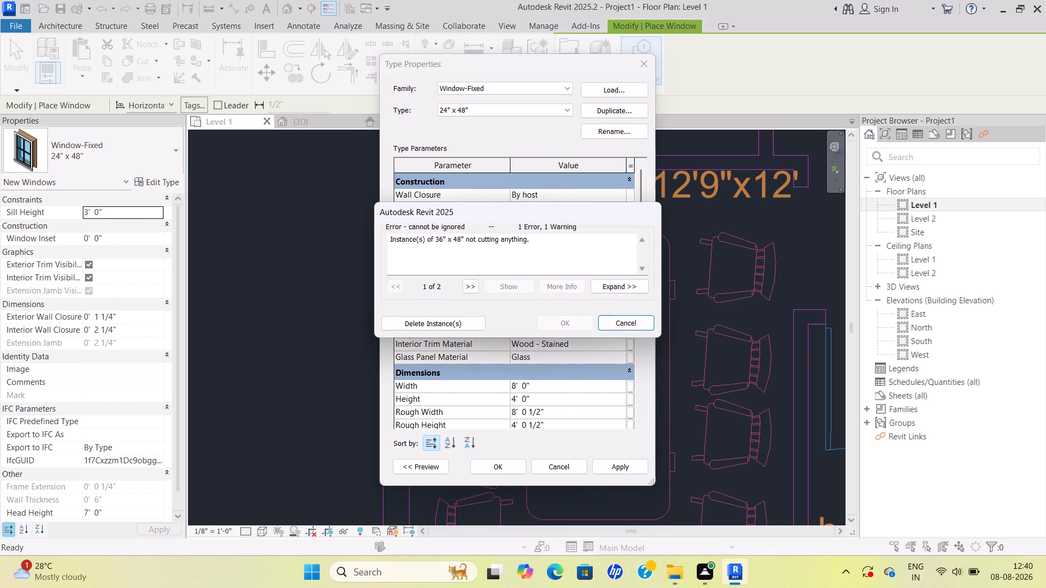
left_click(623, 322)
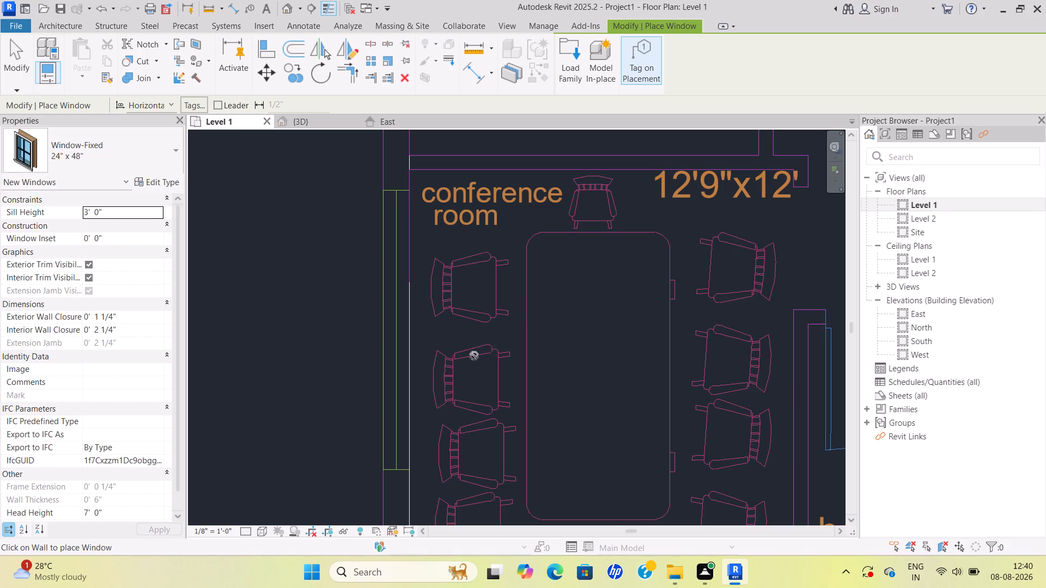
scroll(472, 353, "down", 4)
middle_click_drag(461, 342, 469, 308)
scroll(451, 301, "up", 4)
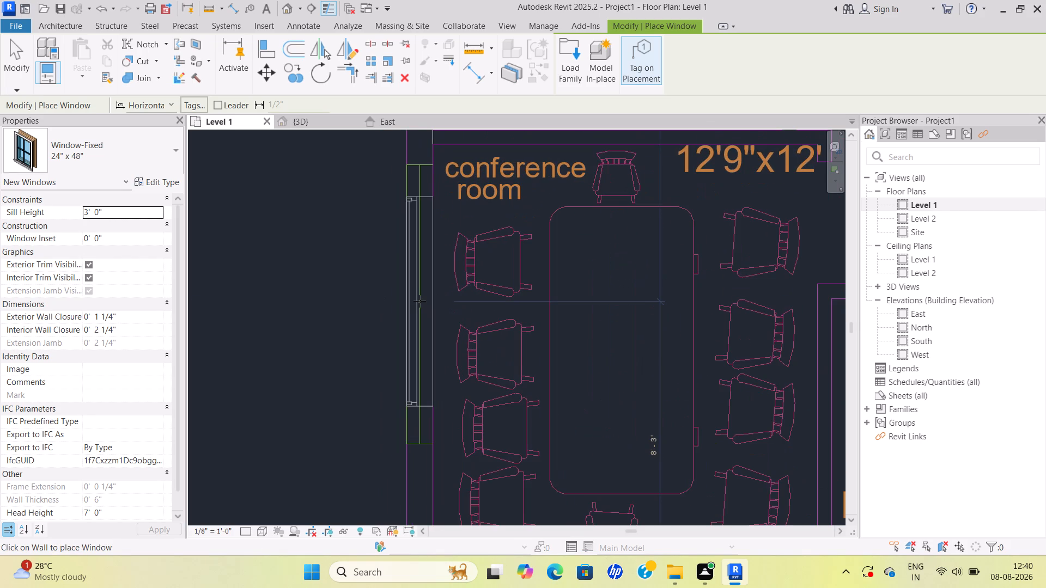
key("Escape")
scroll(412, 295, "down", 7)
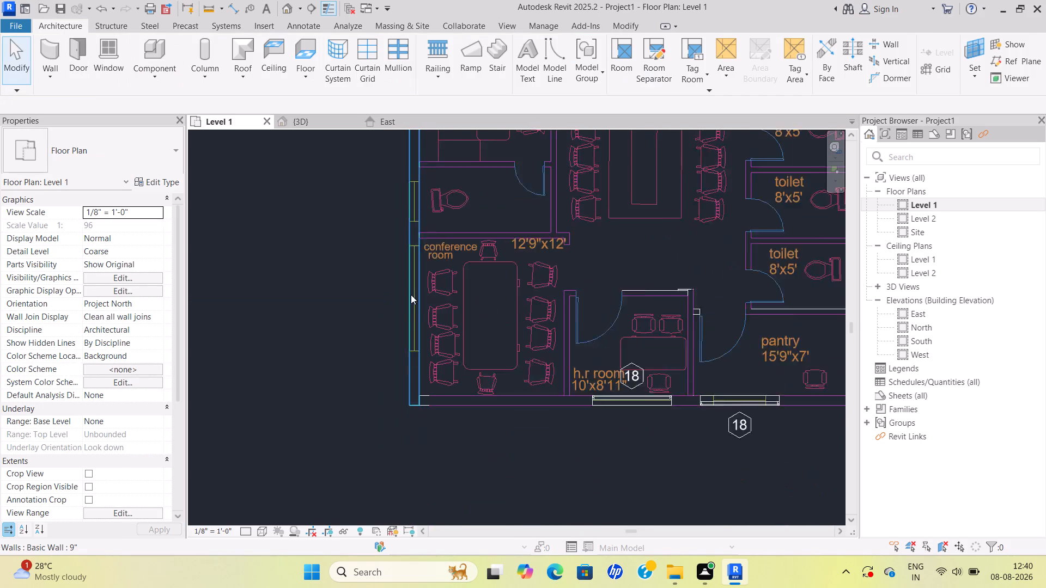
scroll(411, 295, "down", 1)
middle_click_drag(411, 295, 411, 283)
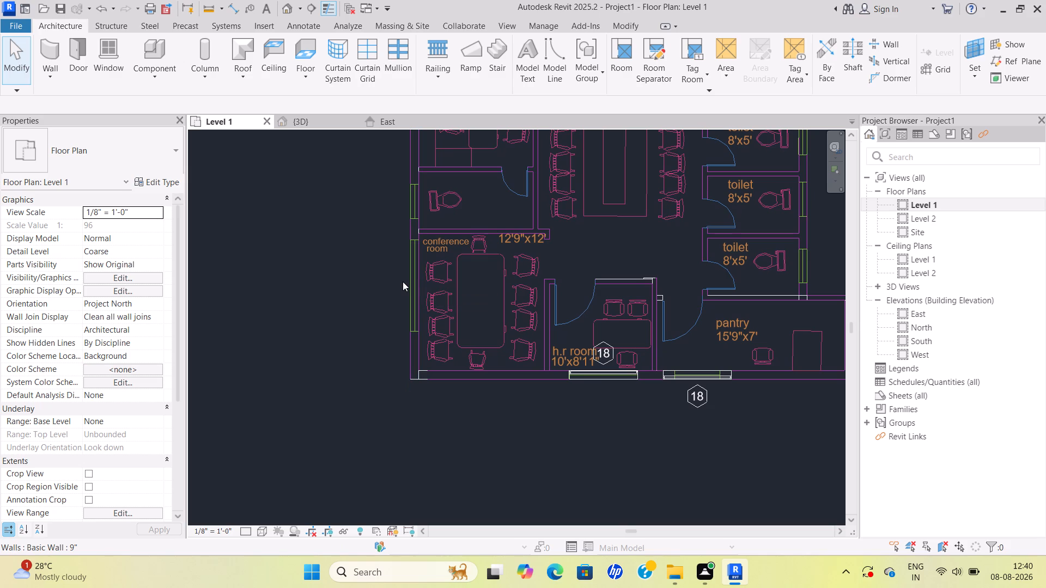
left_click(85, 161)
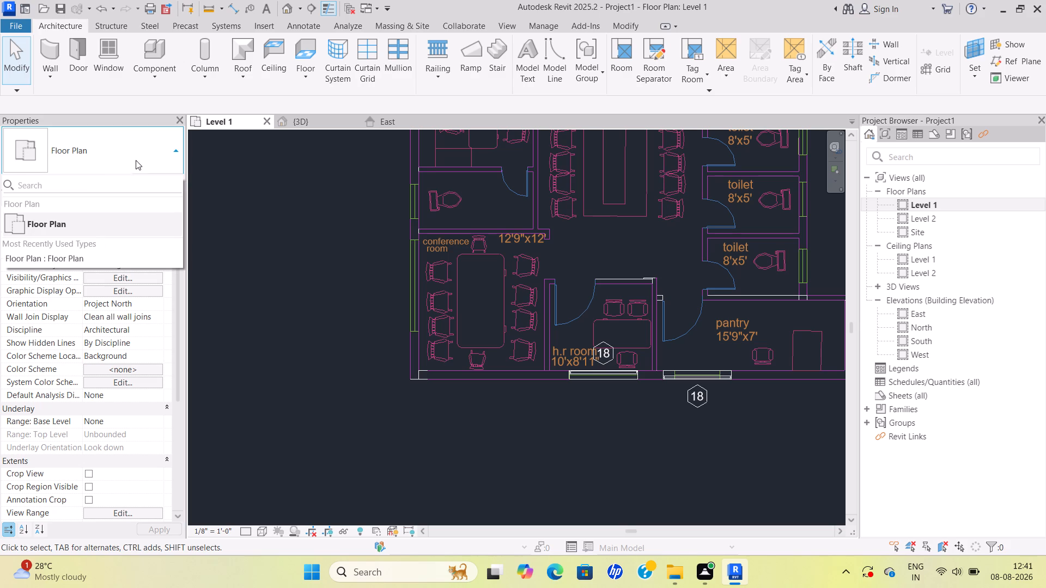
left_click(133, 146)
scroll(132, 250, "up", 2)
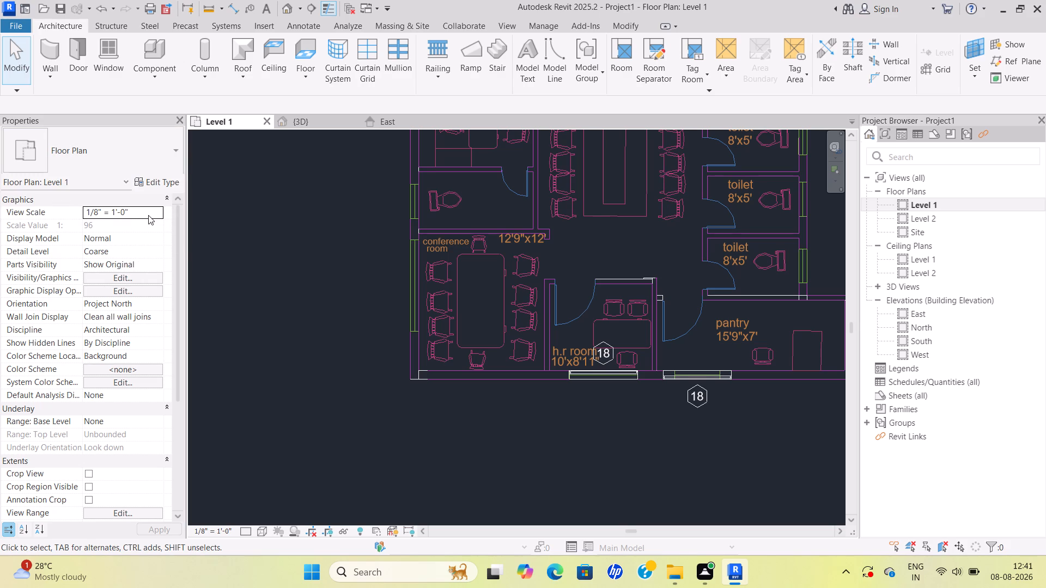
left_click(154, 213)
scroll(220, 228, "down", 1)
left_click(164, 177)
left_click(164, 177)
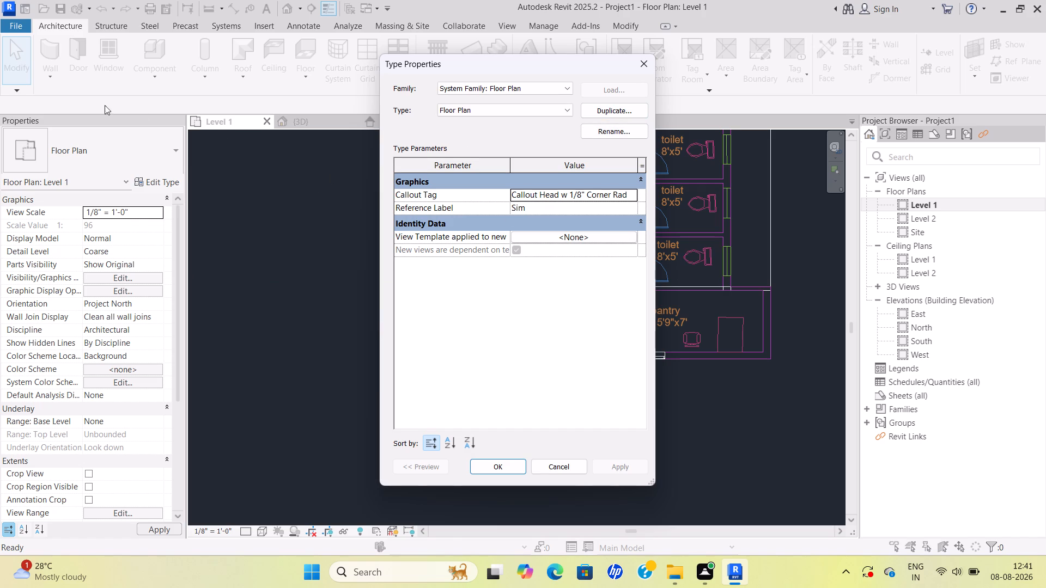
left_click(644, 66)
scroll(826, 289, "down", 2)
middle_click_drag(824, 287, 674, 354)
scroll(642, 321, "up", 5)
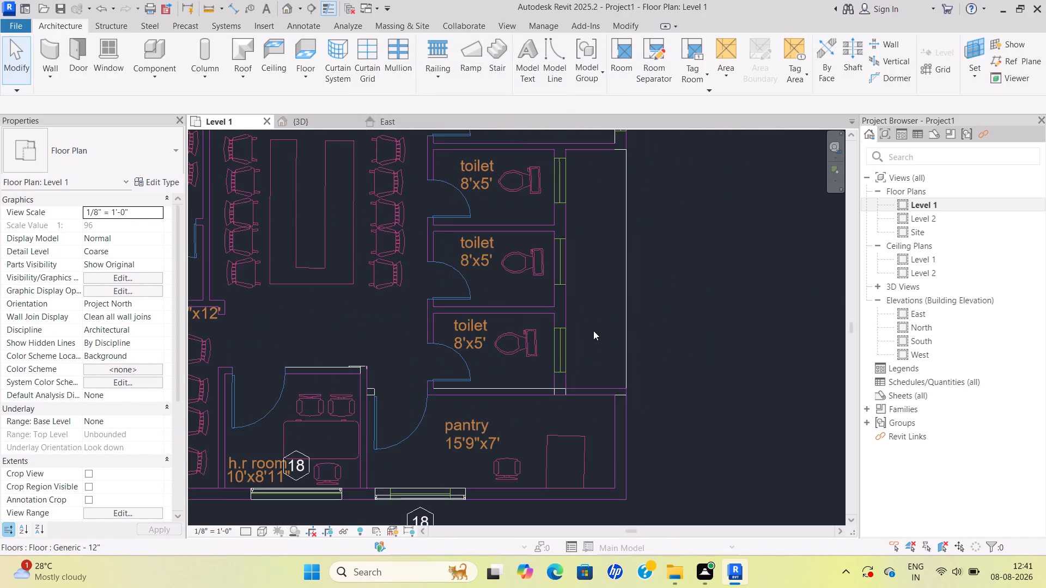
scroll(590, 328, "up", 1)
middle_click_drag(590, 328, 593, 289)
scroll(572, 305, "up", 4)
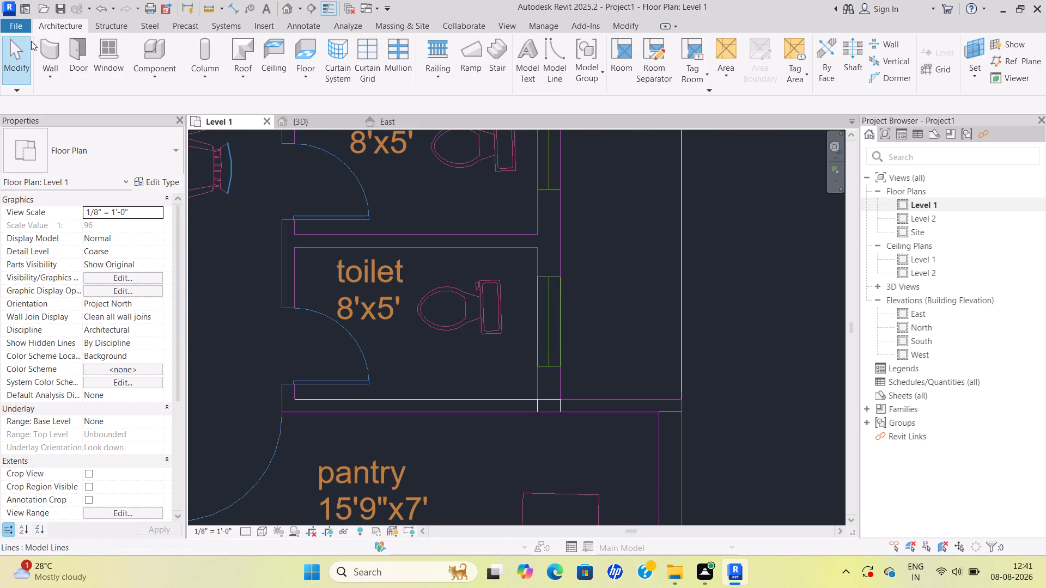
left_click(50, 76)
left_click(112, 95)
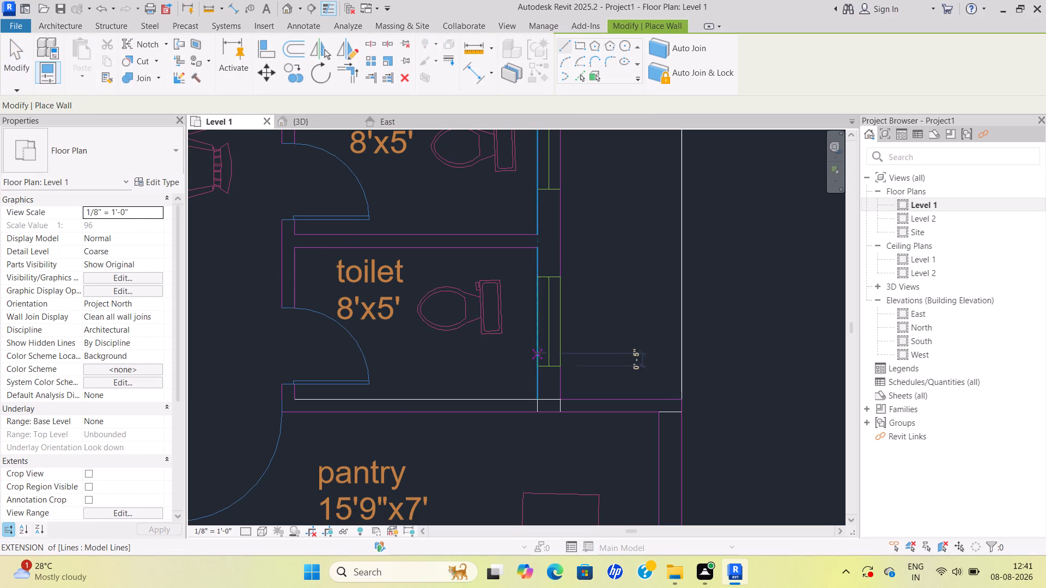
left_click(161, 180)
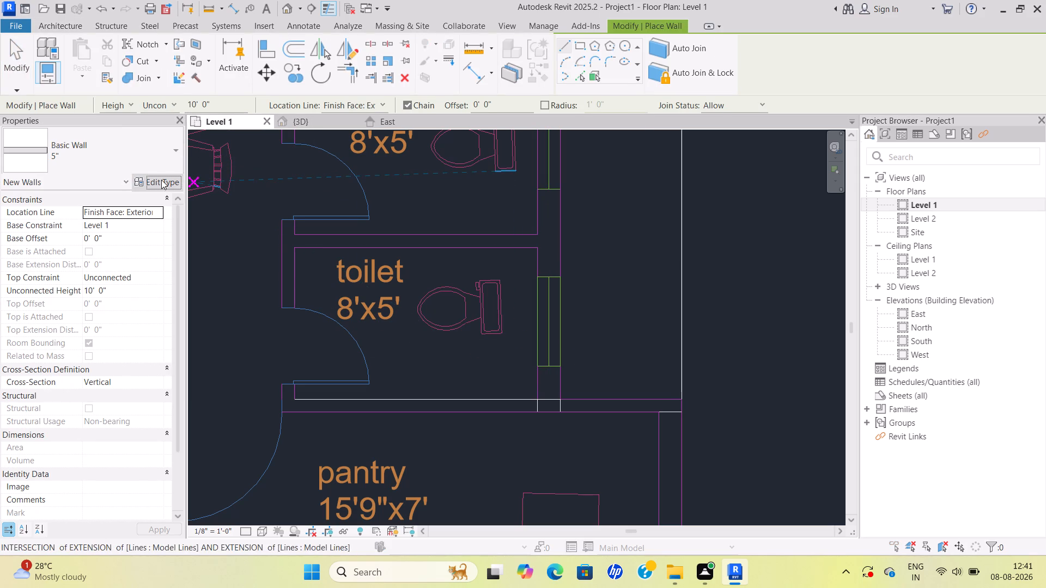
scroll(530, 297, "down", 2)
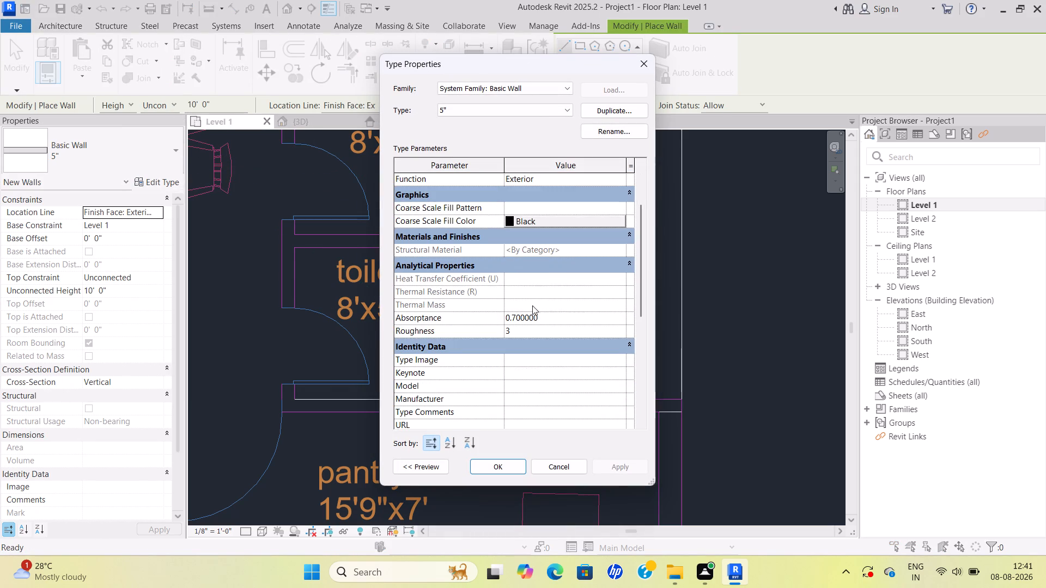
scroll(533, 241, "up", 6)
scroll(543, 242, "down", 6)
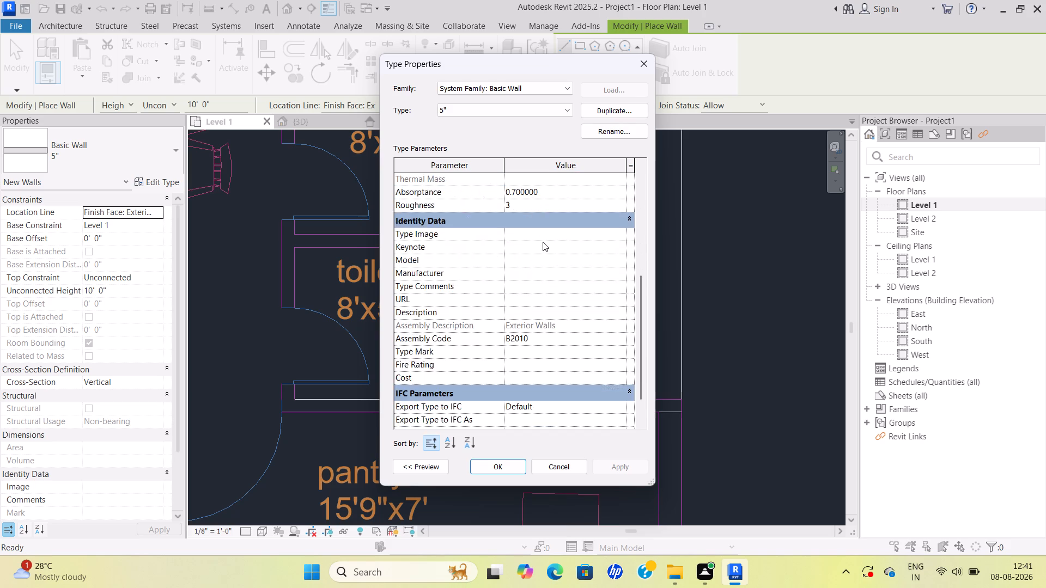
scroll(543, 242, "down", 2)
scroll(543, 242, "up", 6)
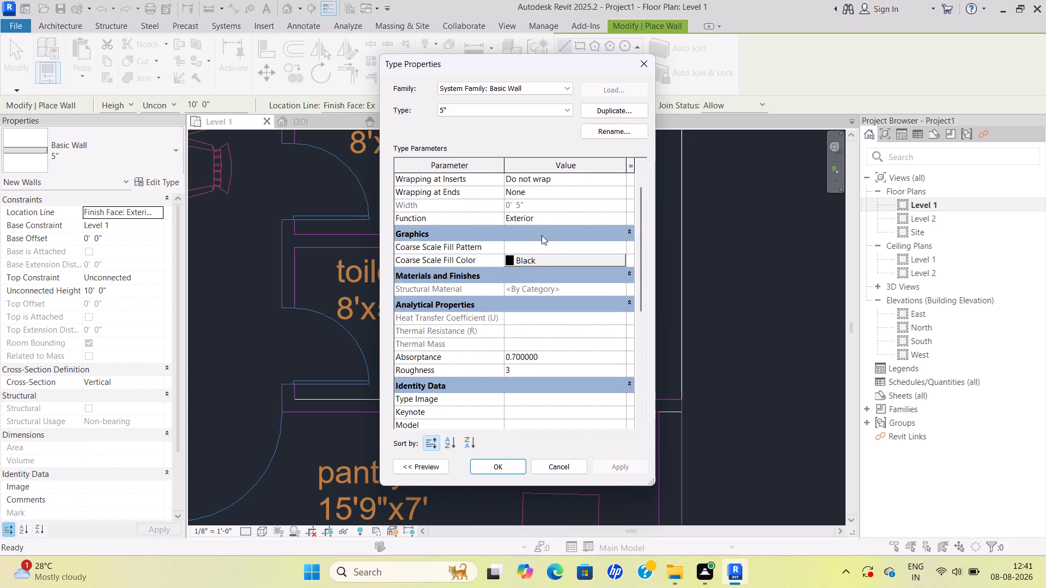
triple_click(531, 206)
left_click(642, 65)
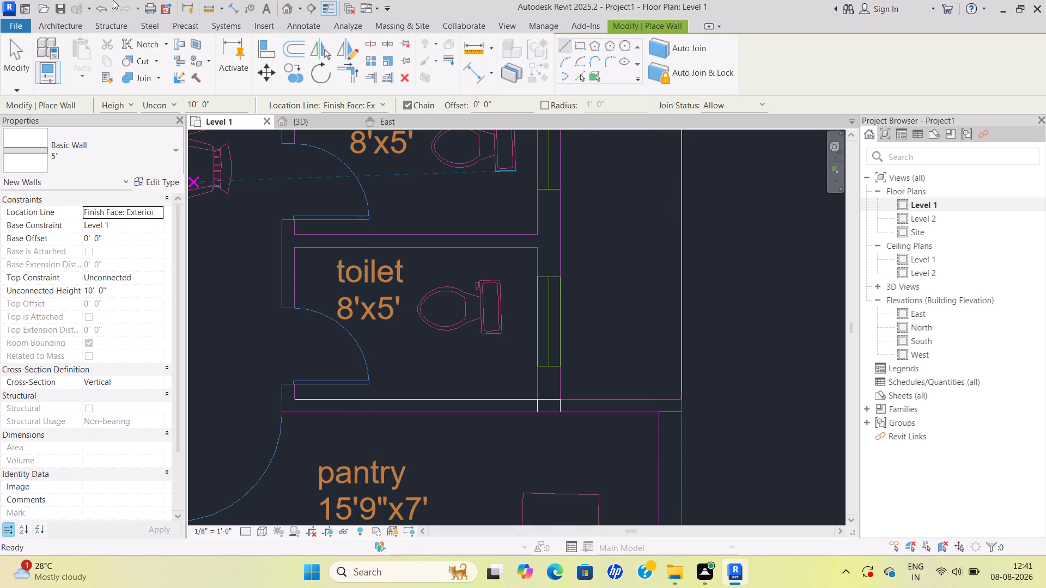
Start the Window tool and set the Window-Fixed 24" x 48" type's width to 3'.
left_click(64, 27)
left_click(111, 68)
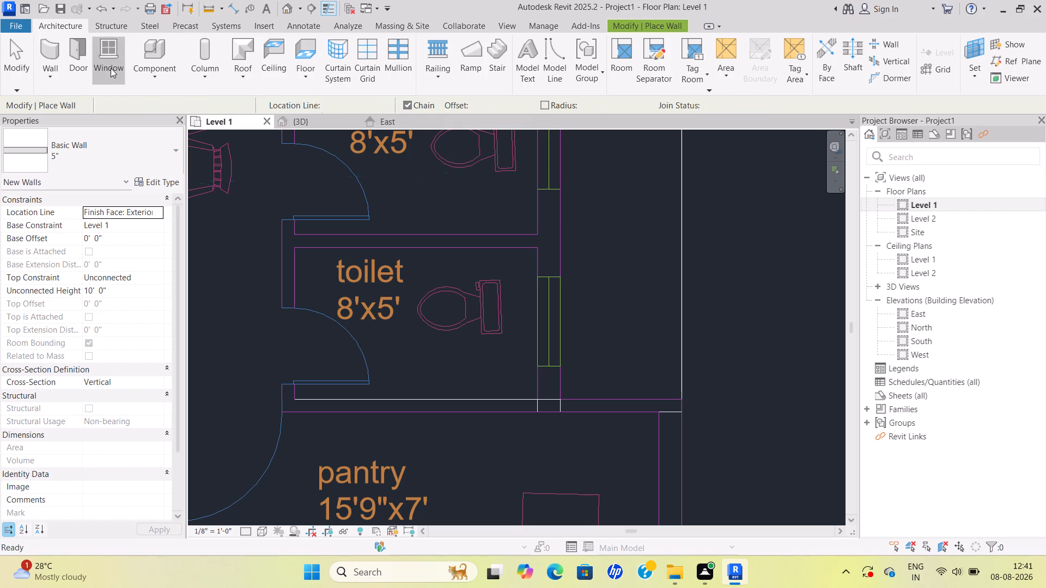
left_click(154, 178)
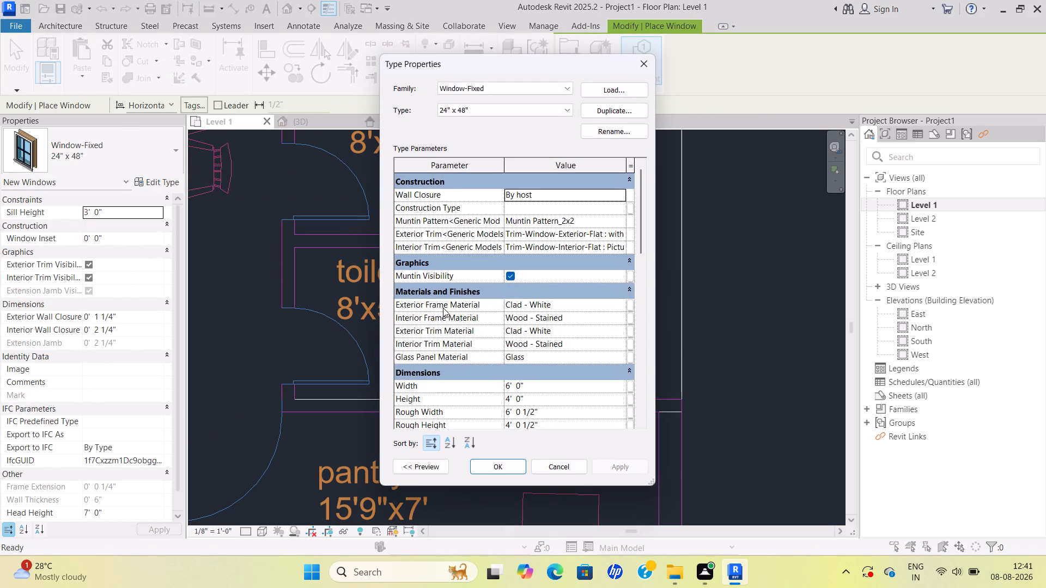
left_click(536, 385)
key("BackSpace")
key("BackSpace")
key("BackSpace")
key("BackSpace")
key("BackSpace")
key("BackSpace")
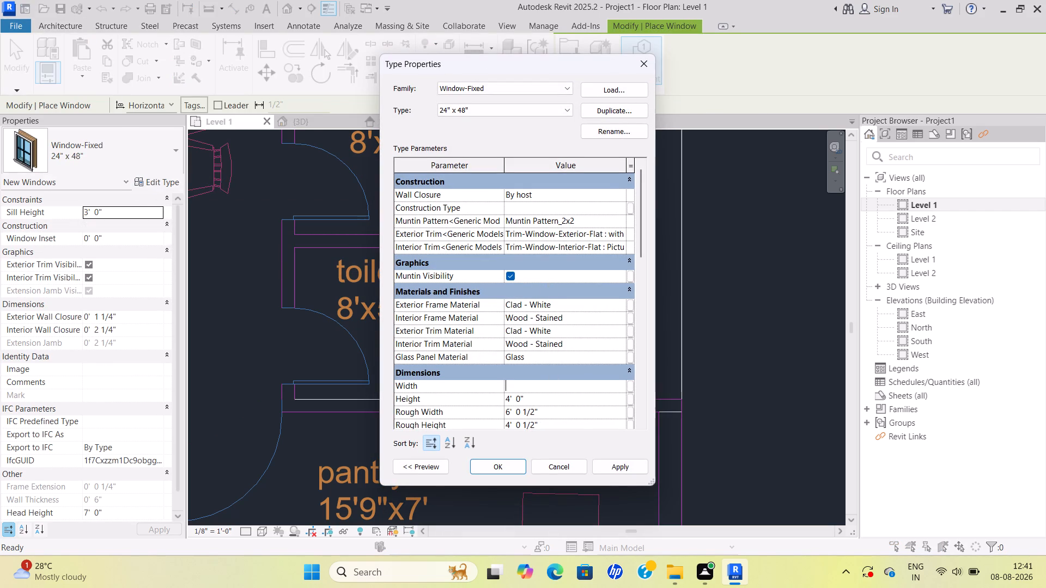
type("3'")
left_click(516, 471)
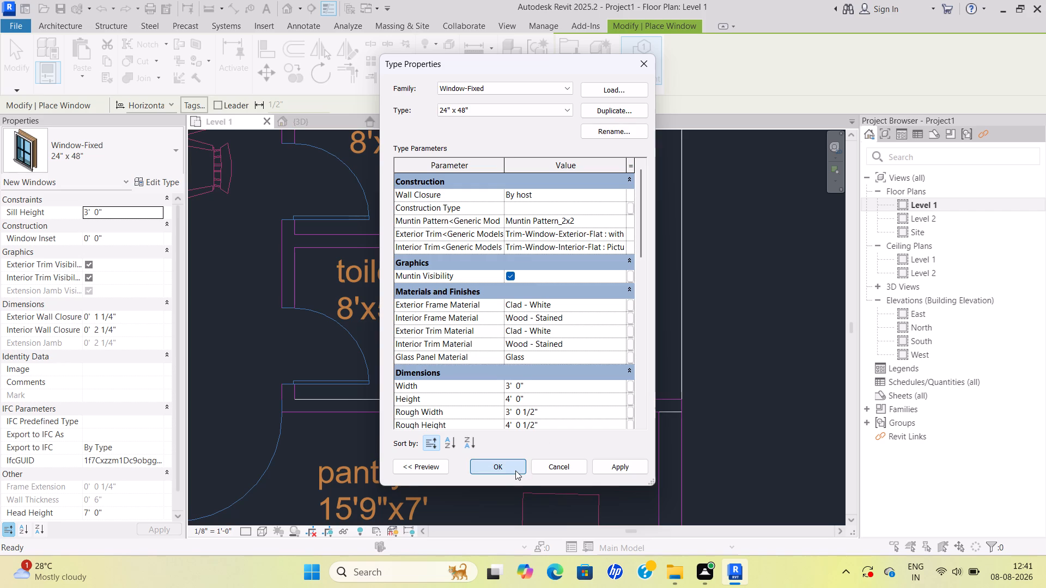
left_click(510, 467)
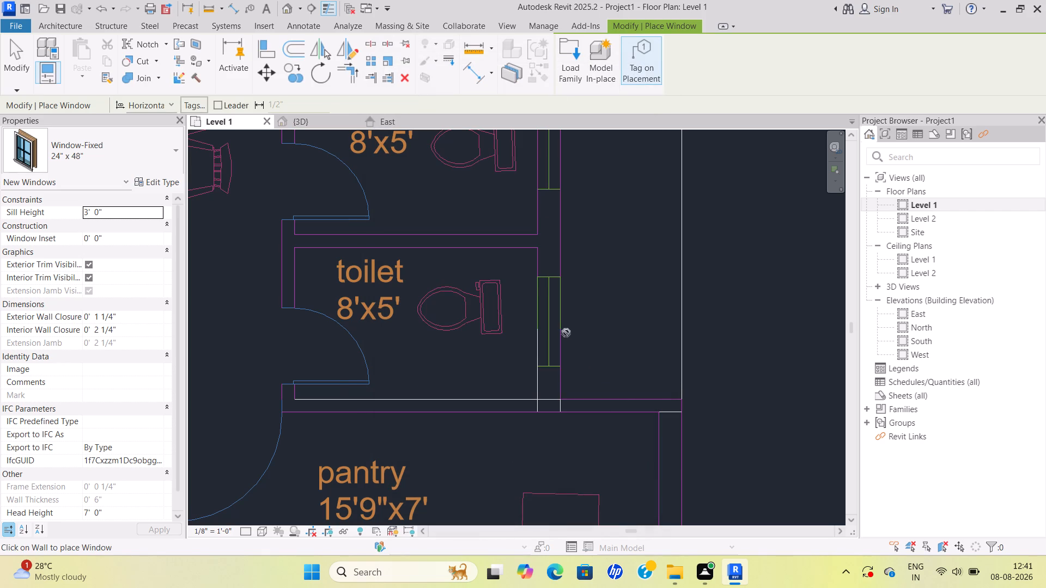
Place a Window-Fixed window at the reference opening of the 8'x5' toilet next to the pantry.
scroll(557, 327, "up", 5)
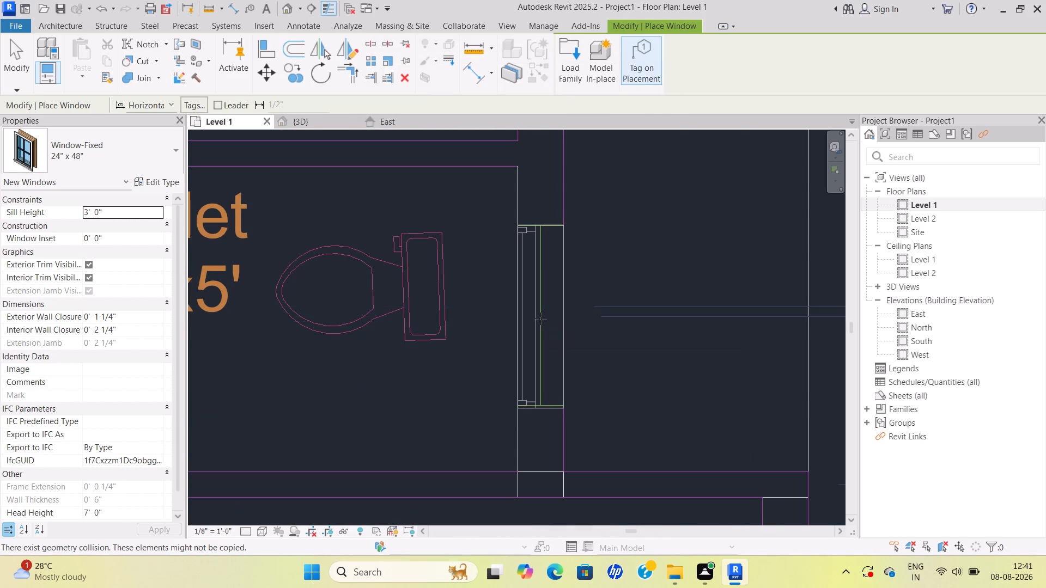
scroll(544, 318, "up", 4)
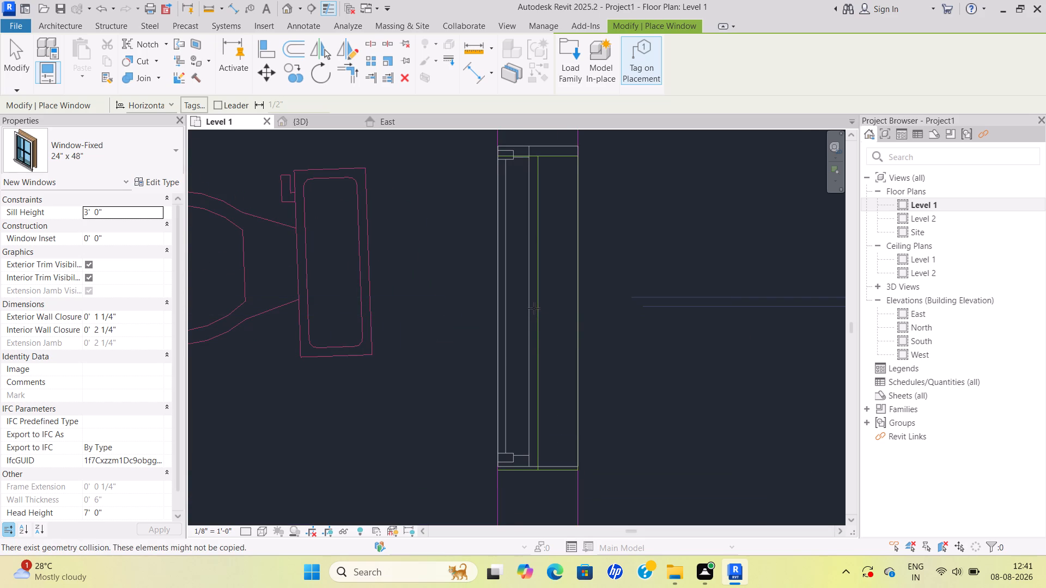
left_click(534, 317)
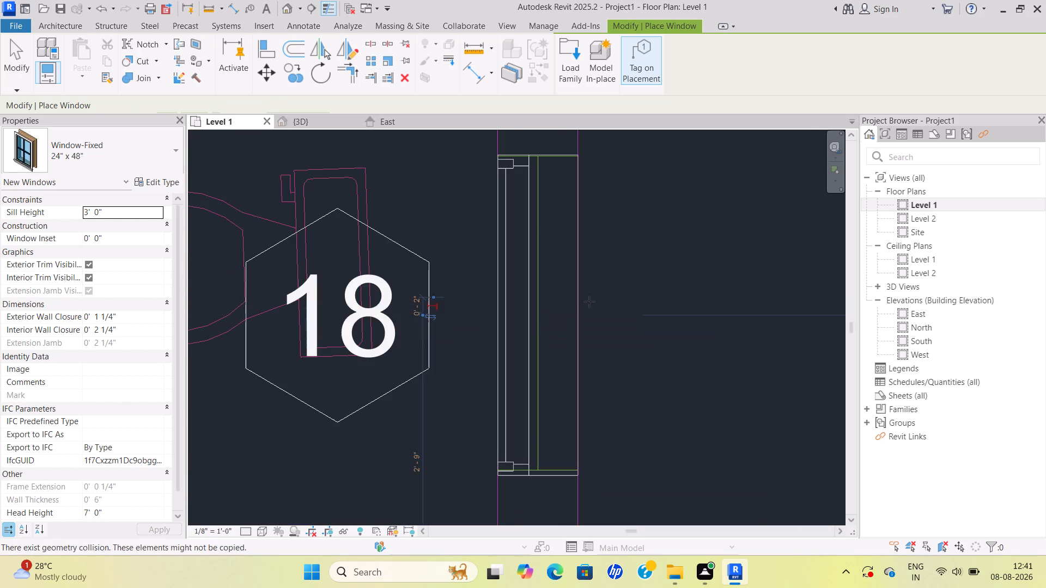
Place a Window-Fixed window at the reference opening of the middle 8'x5' toilet.
scroll(485, 309, "down", 3)
middle_click_drag(485, 308, 497, 415)
middle_click_drag(539, 248, 546, 405)
scroll(510, 217, "down", 1)
middle_click_drag(518, 229, 532, 358)
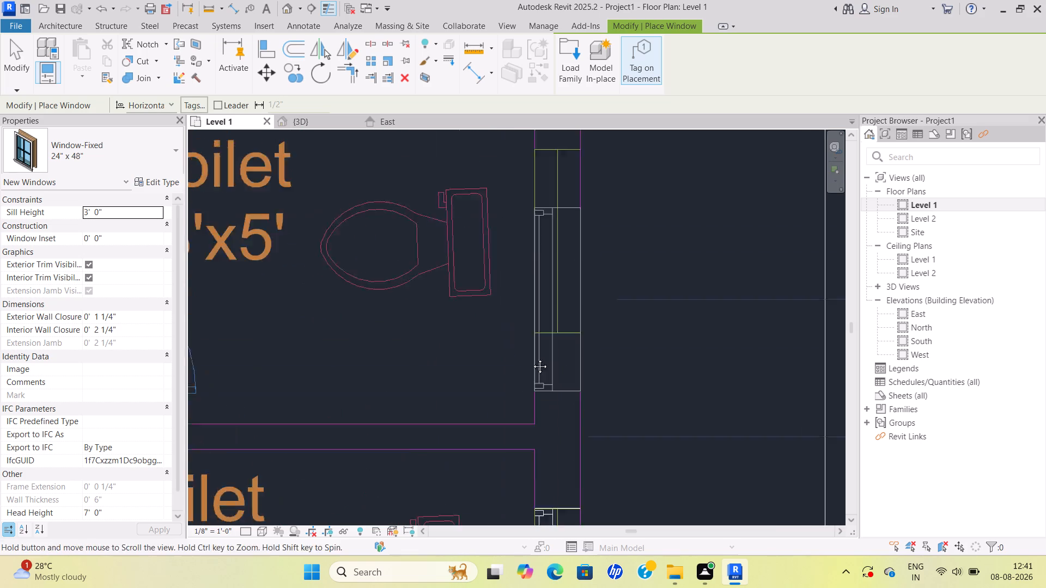
middle_click_drag(532, 358, 514, 387)
scroll(506, 301, "up", 3)
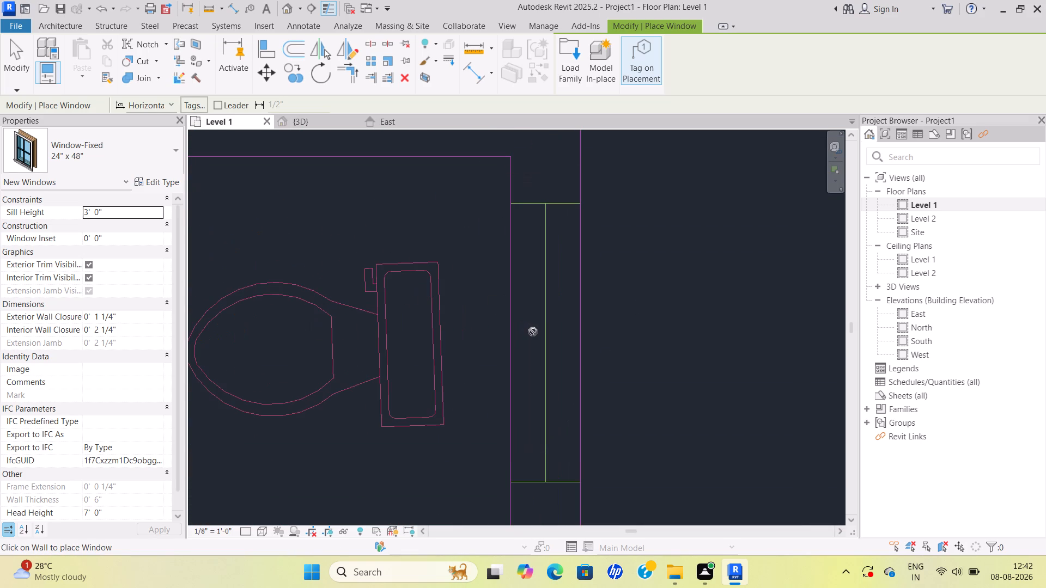
left_click(533, 332)
scroll(577, 293, "down", 3)
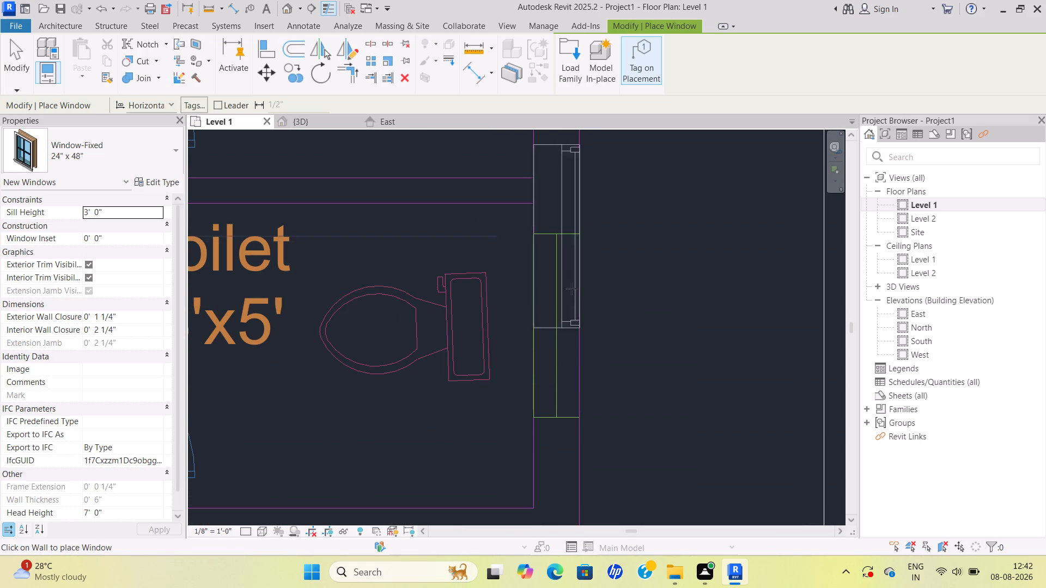
scroll(556, 336, "up", 3)
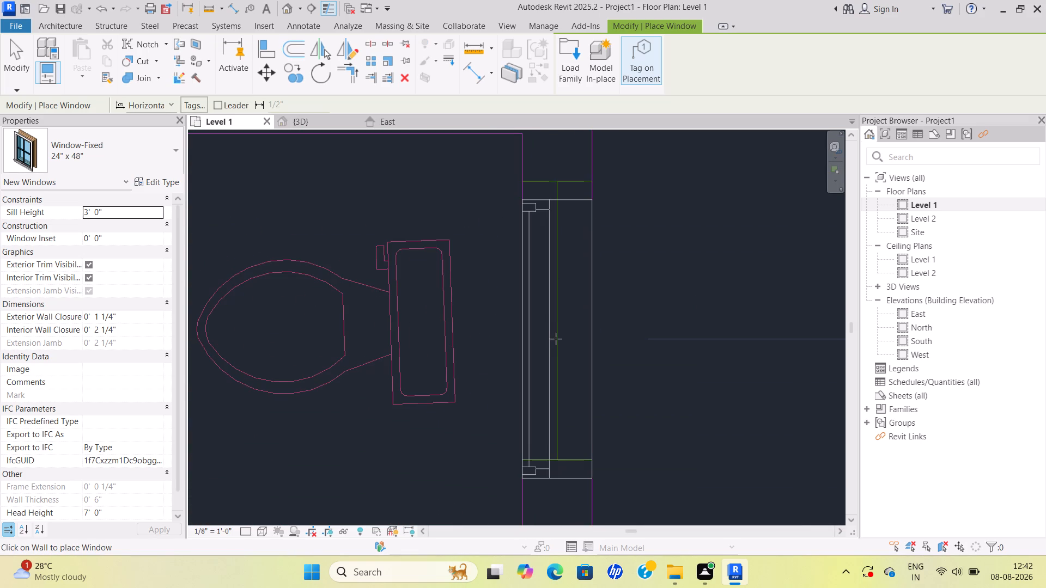
left_click(555, 332)
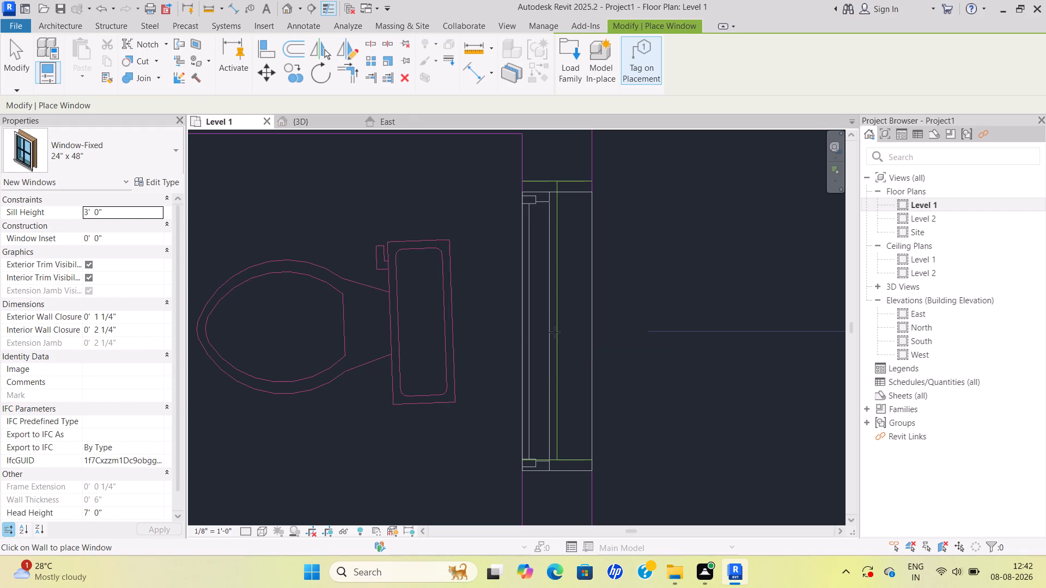
Place a Window-Fixed window at the reference opening of the 8'x5' toilet adjoining the 10'x5" toilet.
scroll(612, 290, "down", 12)
scroll(552, 439, "up", 1)
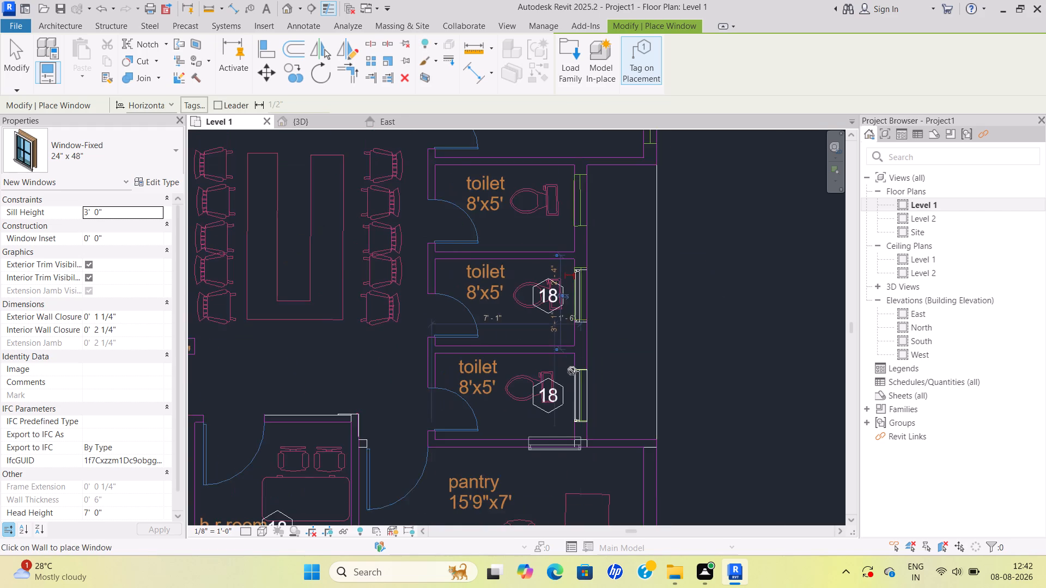
scroll(573, 365, "down", 1)
middle_click_drag(573, 365, 539, 471)
middle_click_drag(572, 289, 515, 450)
scroll(505, 458, "up", 1)
middle_click_drag(506, 455, 516, 402)
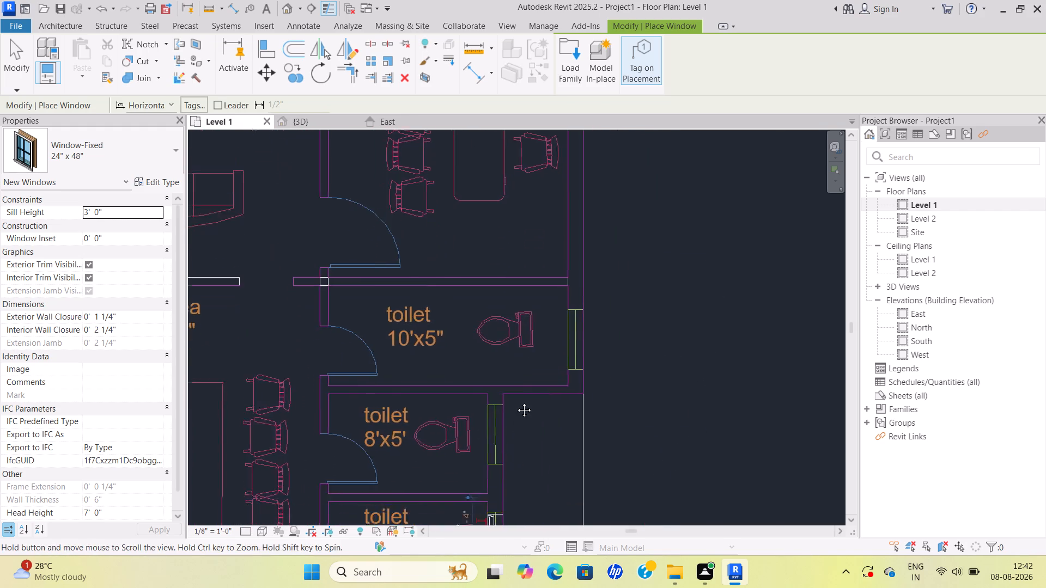
middle_click_drag(516, 402, 524, 377)
scroll(524, 377, "down", 1)
scroll(519, 378, "up", 12)
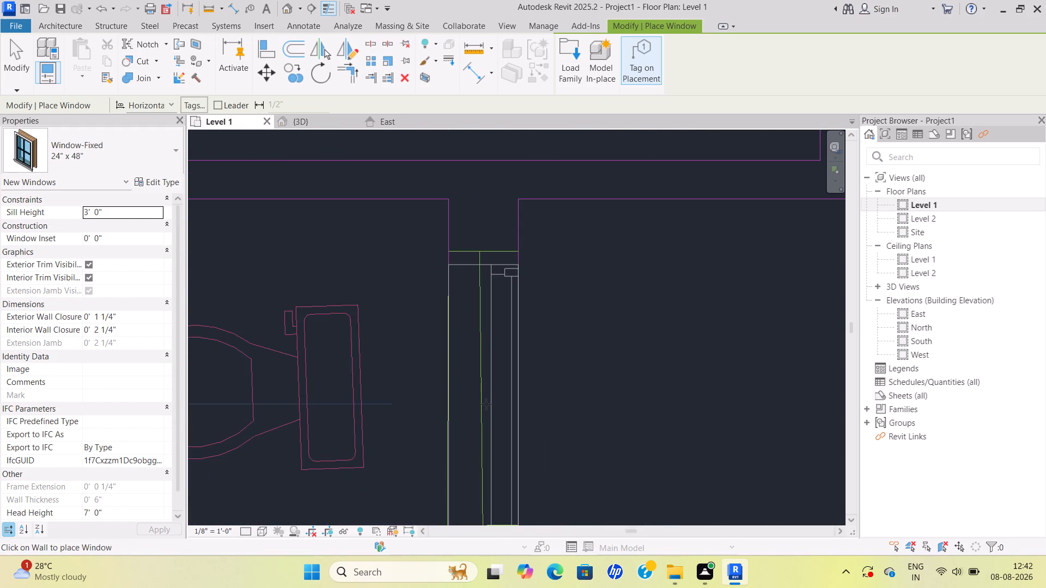
left_click(478, 408)
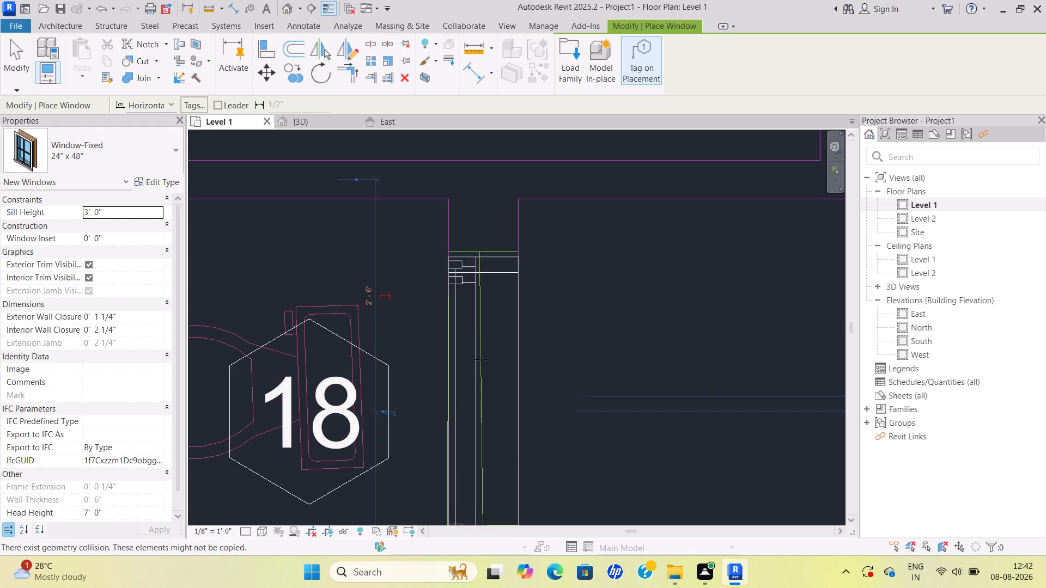
Place a Window-Fixed window at the reference opening in the outer wall of the 10'x5" toilet.
scroll(486, 322, "down", 6)
middle_click_drag(489, 325, 447, 456)
scroll(457, 428, "down", 1)
middle_click_drag(543, 304, 426, 432)
scroll(466, 405, "up", 5)
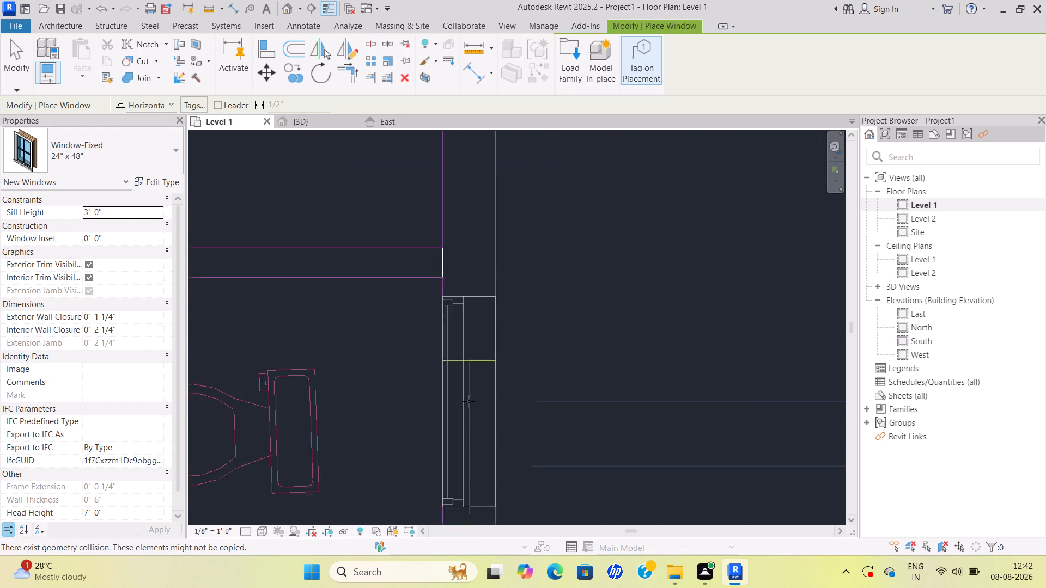
scroll(469, 401, "up", 1)
middle_click_drag(481, 375, 498, 234)
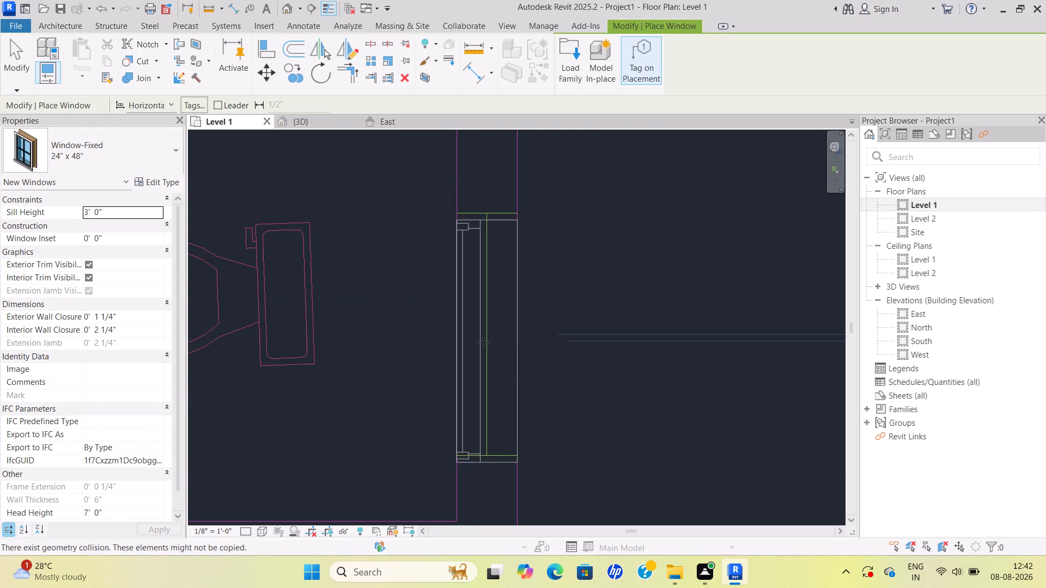
left_click(483, 342)
Examine the windows across the plan, comparing the h.r room and pantry windows with their reference openings.
scroll(520, 305, "down", 13)
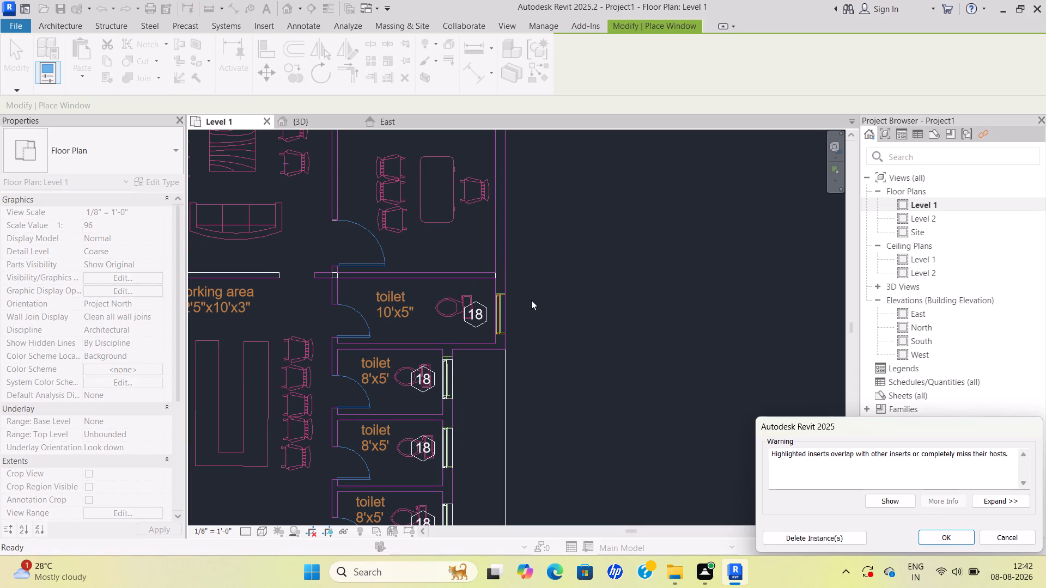
middle_click_drag(535, 300, 561, 267)
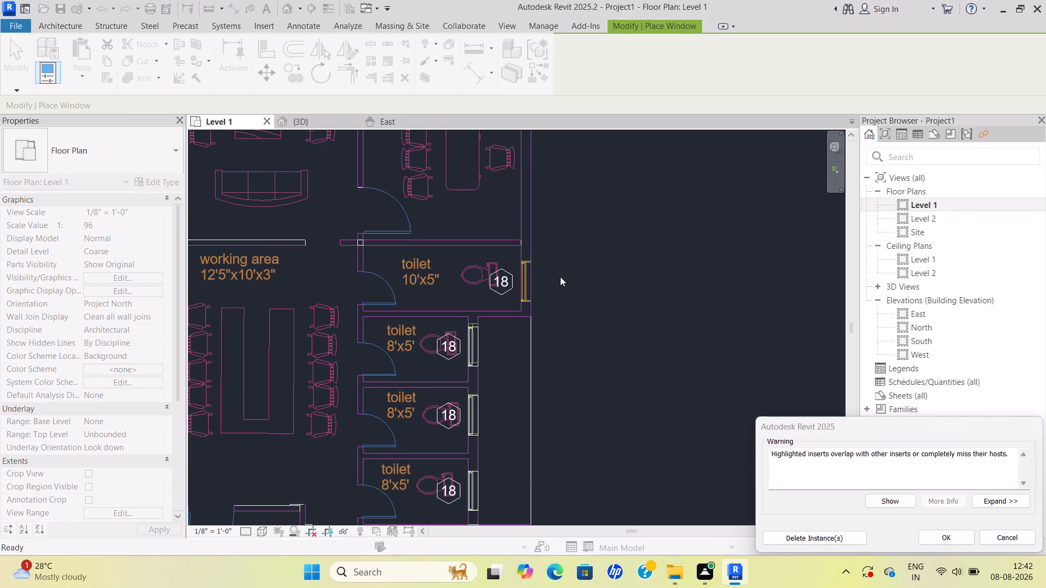
scroll(473, 314, "down", 3)
middle_click_drag(439, 331, 595, 298)
middle_click_drag(385, 387, 464, 341)
scroll(464, 341, "down", 1)
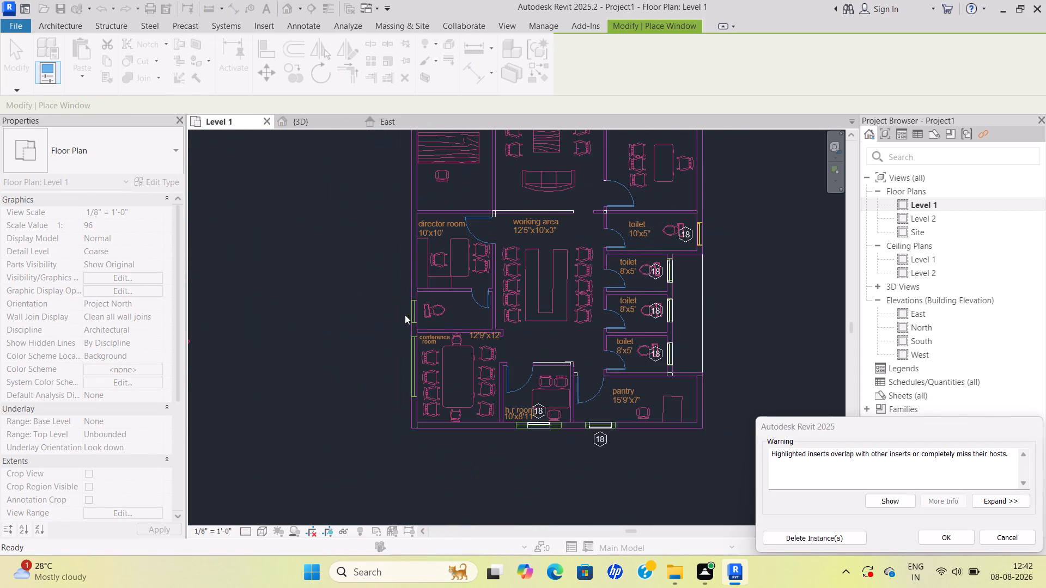
scroll(415, 310, "up", 6)
scroll(416, 309, "down", 3)
middle_click_drag(411, 303, 348, 250)
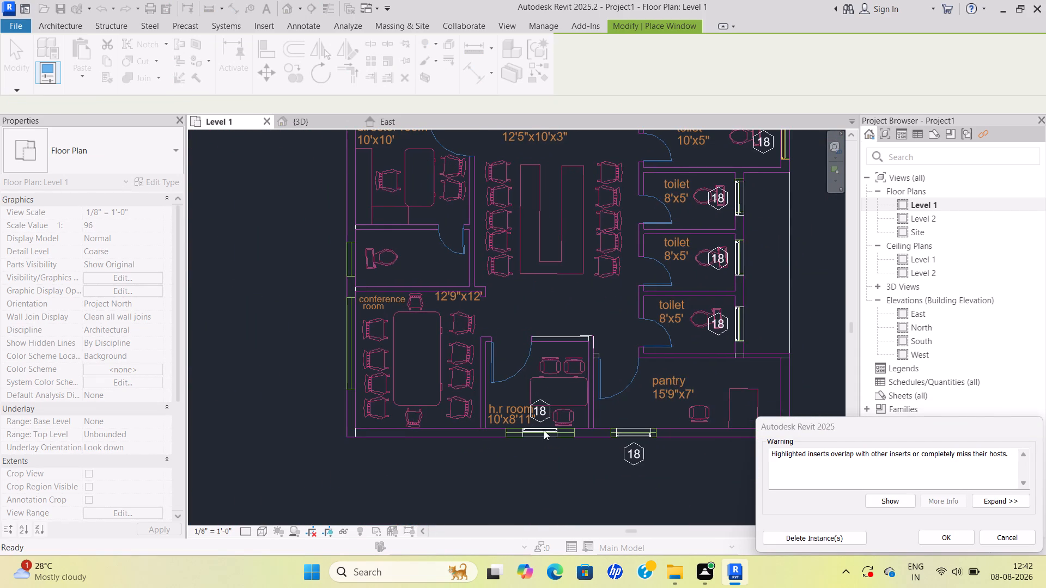
scroll(557, 440, "up", 10)
scroll(557, 412, "down", 2)
middle_click_drag(554, 408, 362, 357)
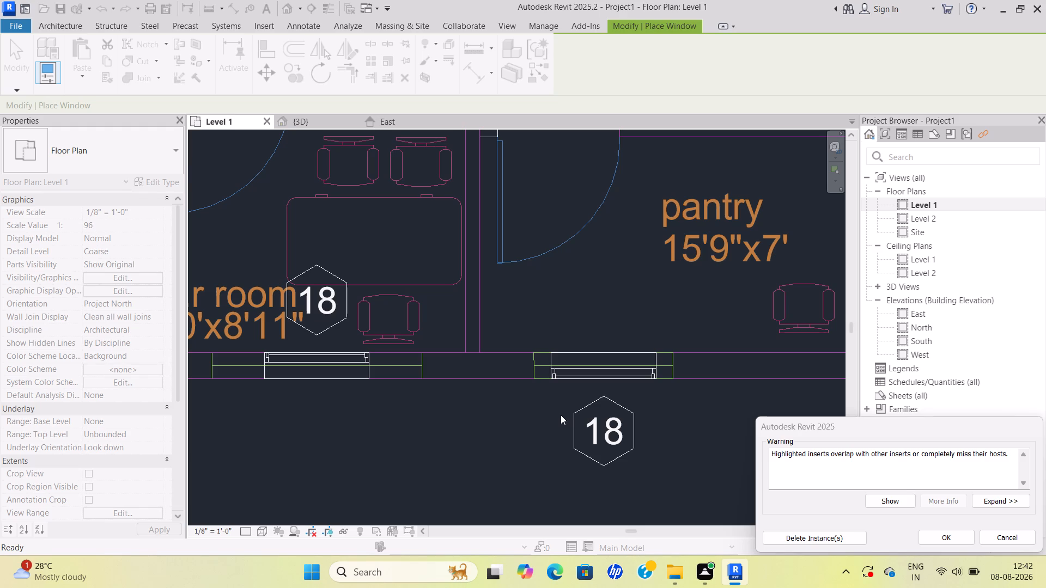
key("Escape")
scroll(368, 367, "up", 6)
scroll(369, 368, "down", 11)
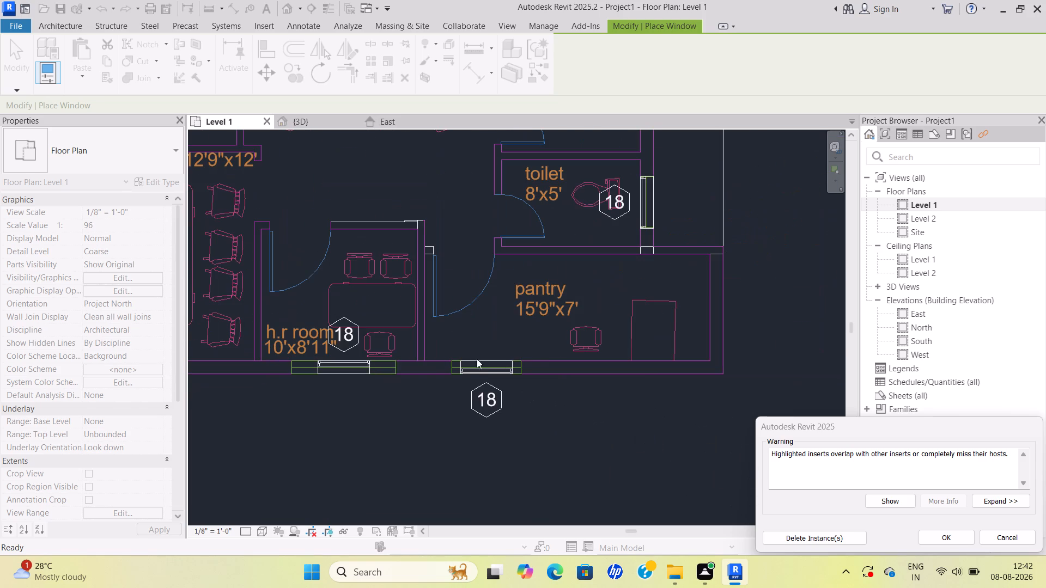
Leave window placement and accept the overlapping inserts so the placed windows stay in the plan.
key("Escape")
scroll(591, 339, "down", 1)
middle_click_drag(592, 339, 494, 406)
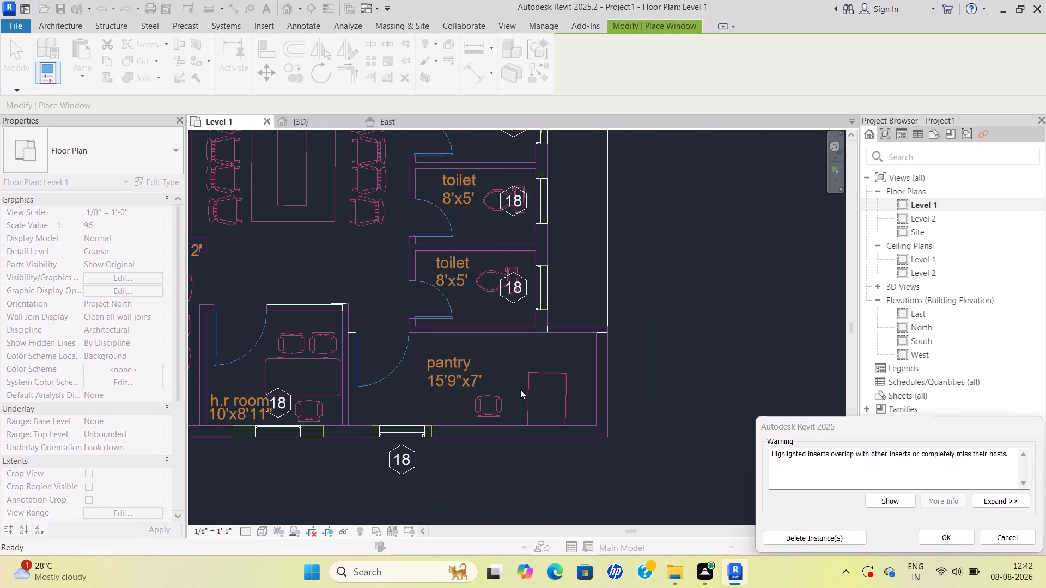
left_click(958, 537)
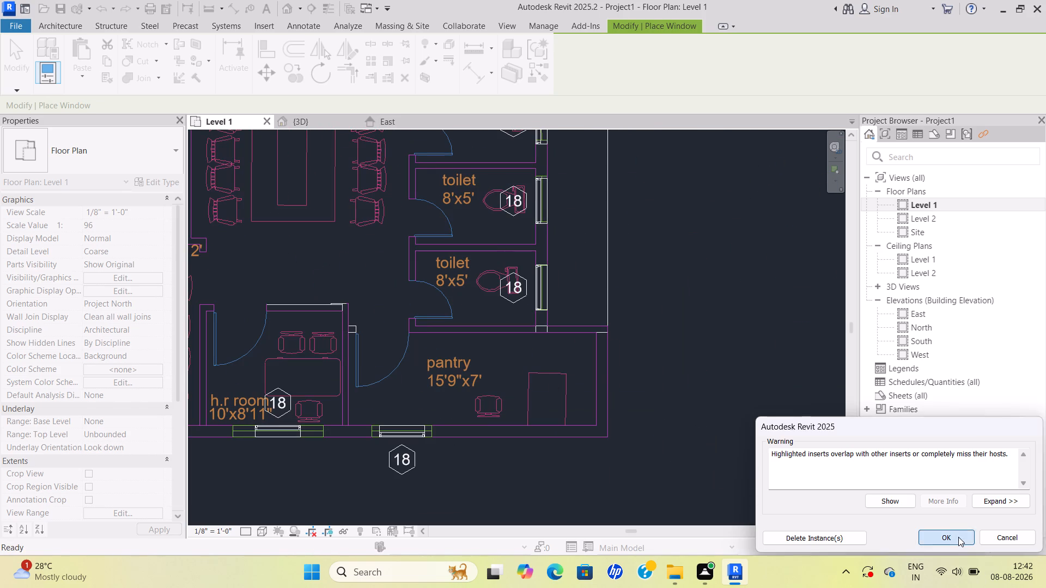
Examine how the toilet, pantry and h.r room windows sit against their reference openings.
scroll(343, 134, "down", 2)
middle_click_drag(361, 201, 395, 327)
scroll(498, 291, "up", 6)
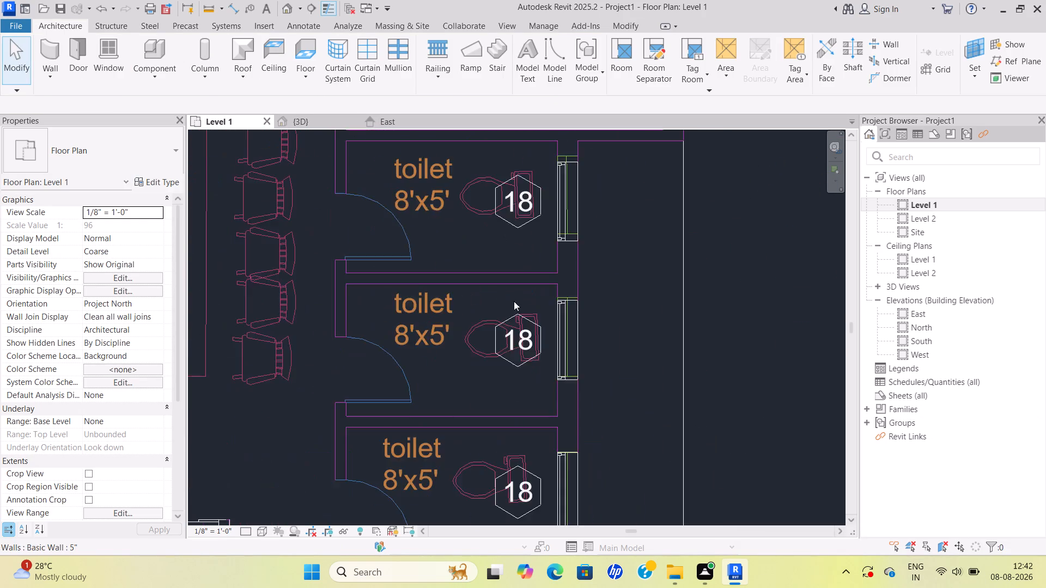
scroll(514, 301, "up", 7)
middle_click_drag(550, 315, 402, 308)
scroll(388, 305, "down", 9)
middle_click_drag(417, 262, 445, 313)
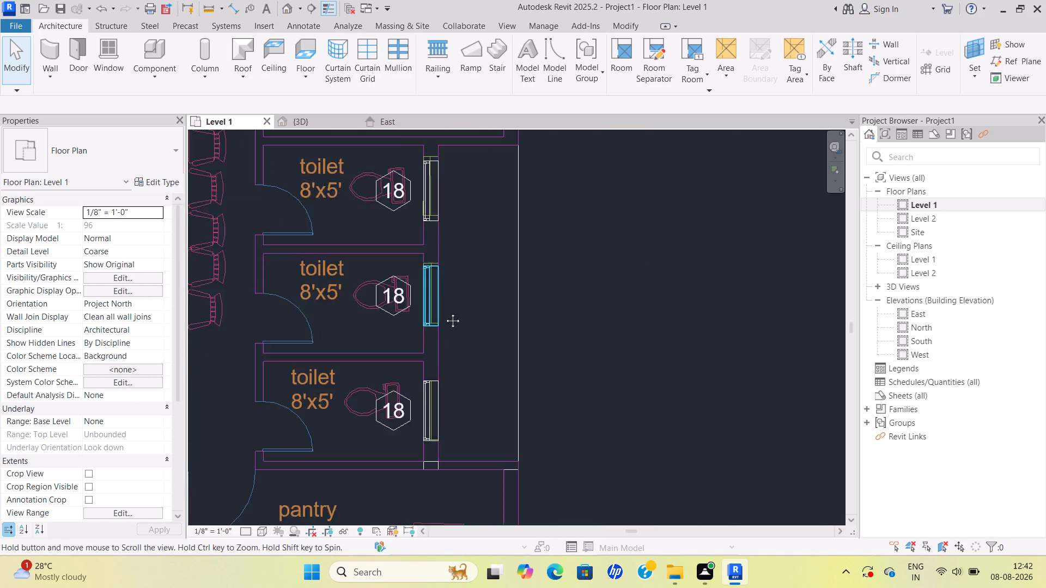
middle_click_drag(445, 313, 458, 363)
scroll(470, 247, "up", 12)
key("Escape")
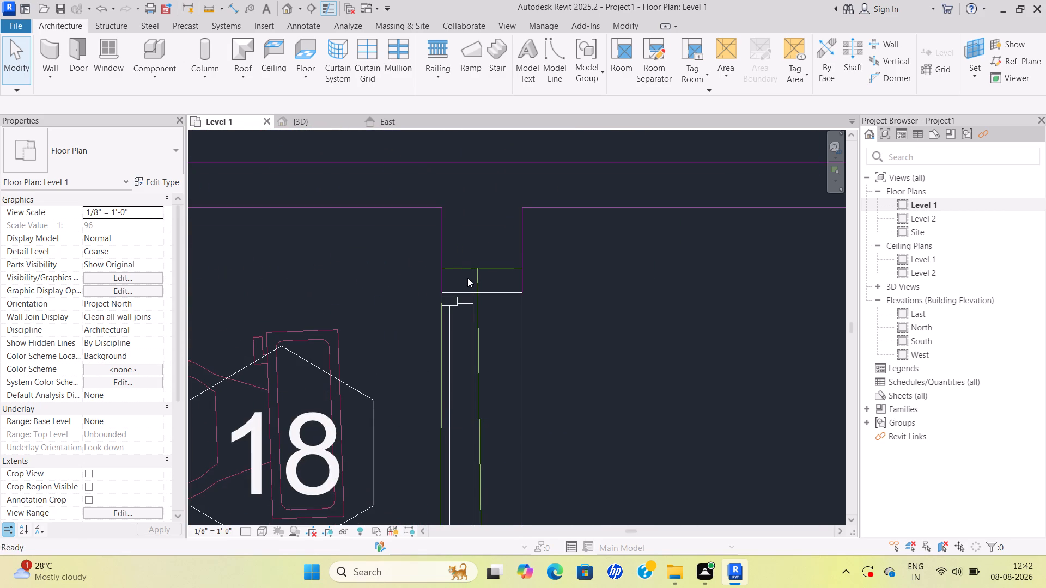
scroll(467, 278, "down", 4)
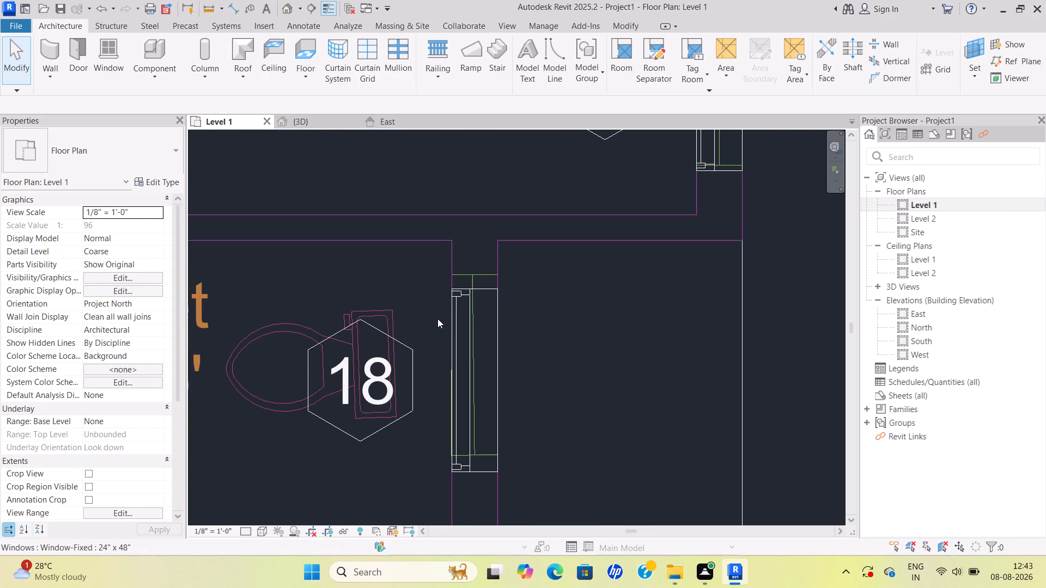
scroll(385, 289, "down", 3)
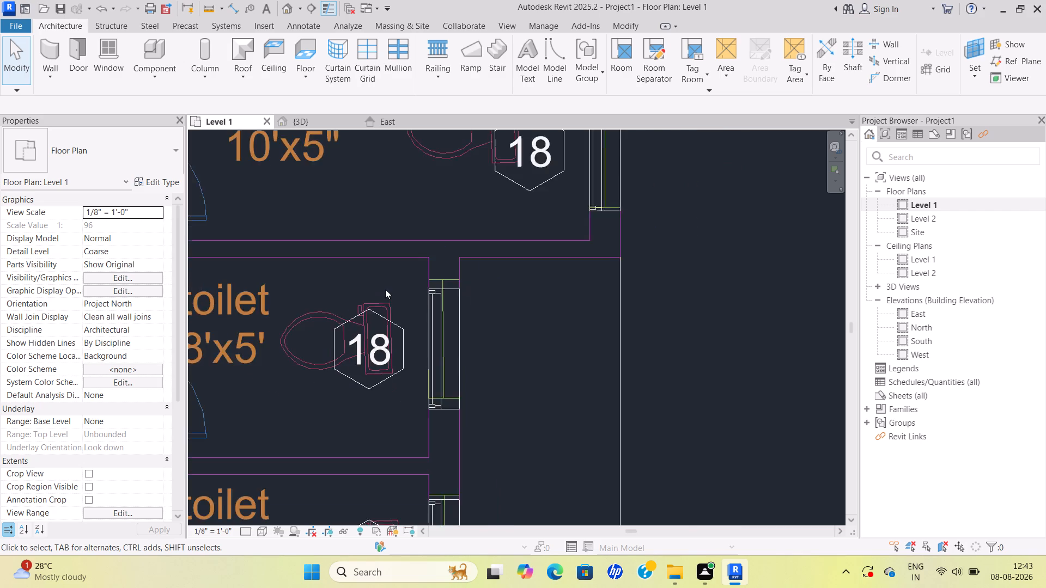
middle_click_drag(386, 289, 433, 238)
scroll(479, 421, "down", 1)
middle_click_drag(479, 421, 513, 299)
middle_click_drag(497, 413, 550, 338)
scroll(562, 381, "down", 2)
middle_click_drag(563, 378, 564, 372)
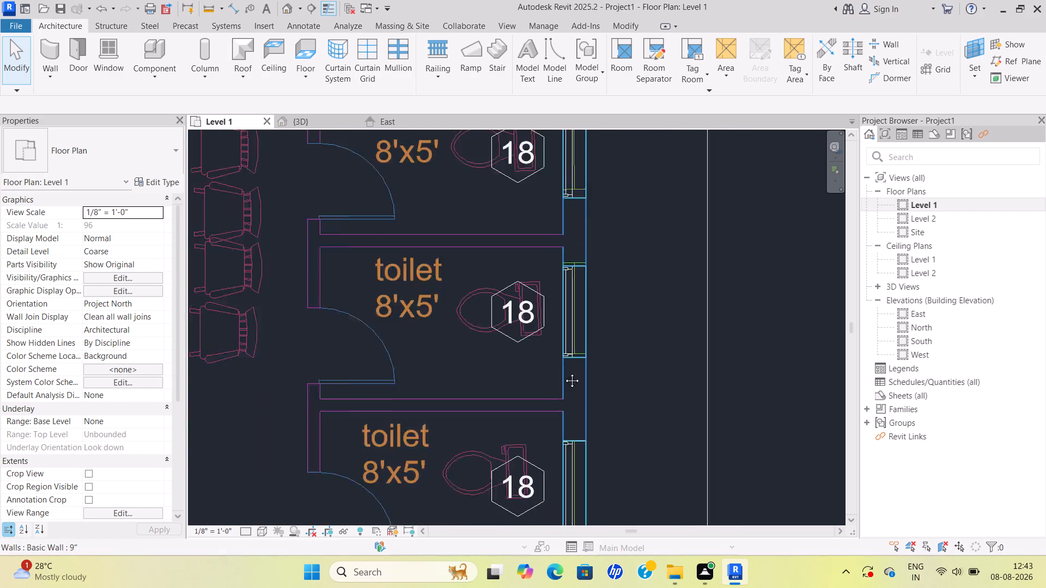
middle_click_drag(564, 372, 569, 309)
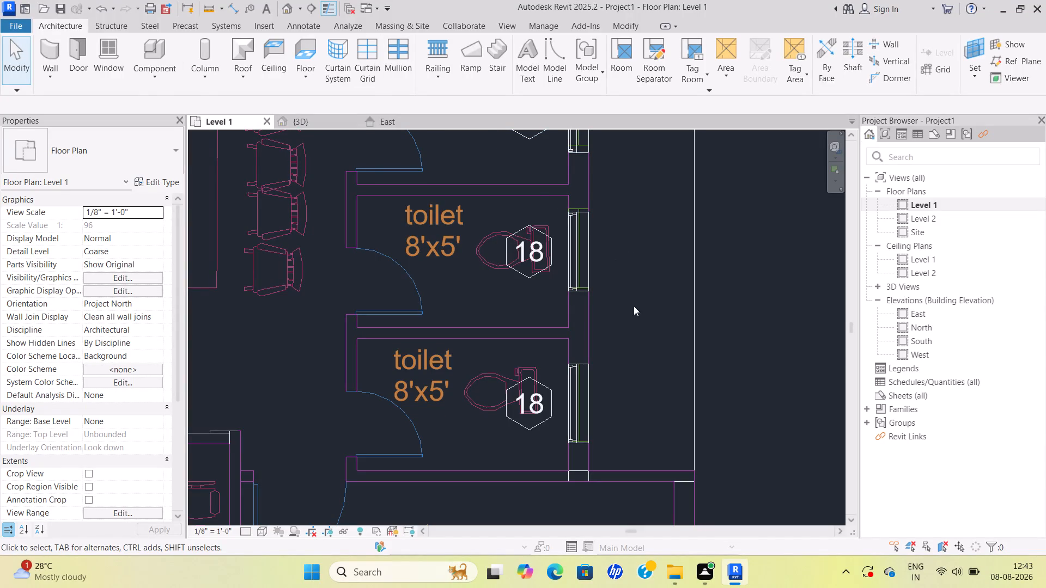
scroll(567, 206, "up", 5)
scroll(577, 316, "down", 4)
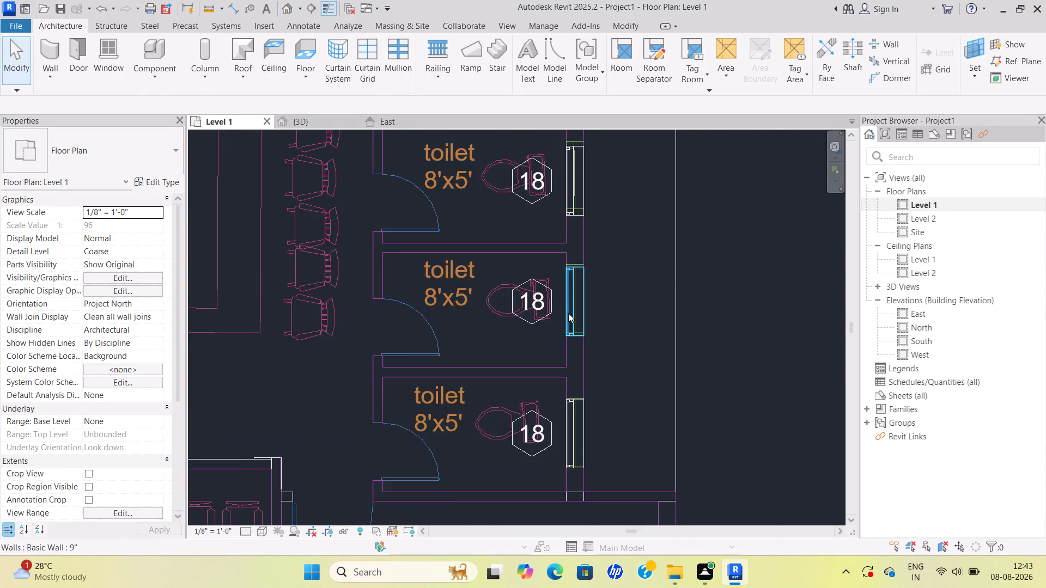
scroll(568, 313, "down", 5)
middle_click_drag(526, 363, 596, 243)
scroll(513, 405, "down", 1)
middle_click_drag(512, 405, 540, 385)
scroll(539, 385, "down", 1)
scroll(502, 410, "up", 6)
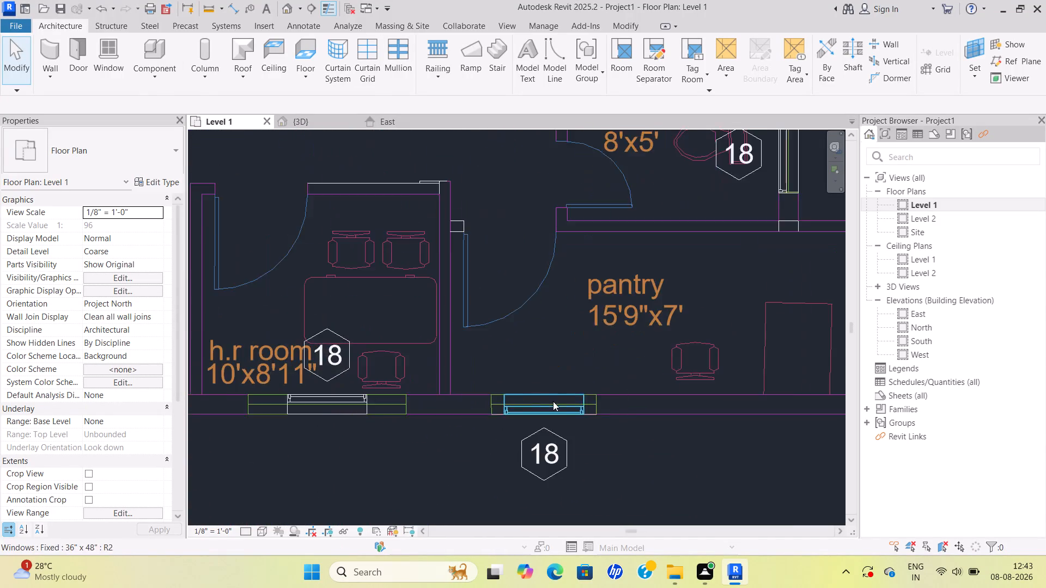
scroll(553, 401, "up", 6)
scroll(595, 378, "down", 3)
middle_click_drag(595, 373, 322, 437)
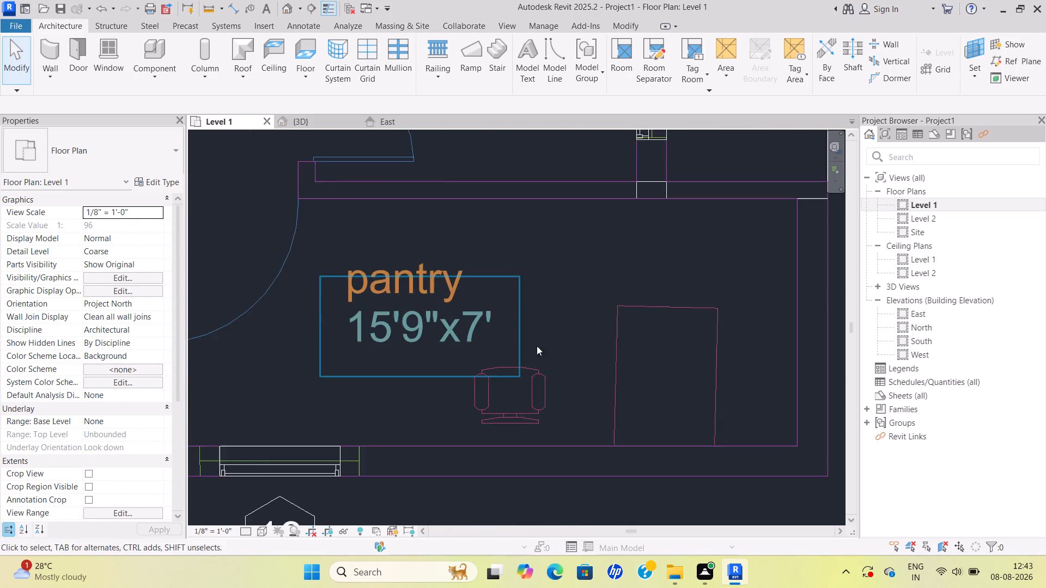
scroll(561, 341, "down", 2)
middle_click_drag(562, 341, 331, 458)
middle_click_drag(380, 324, 379, 442)
scroll(401, 405, "up", 4)
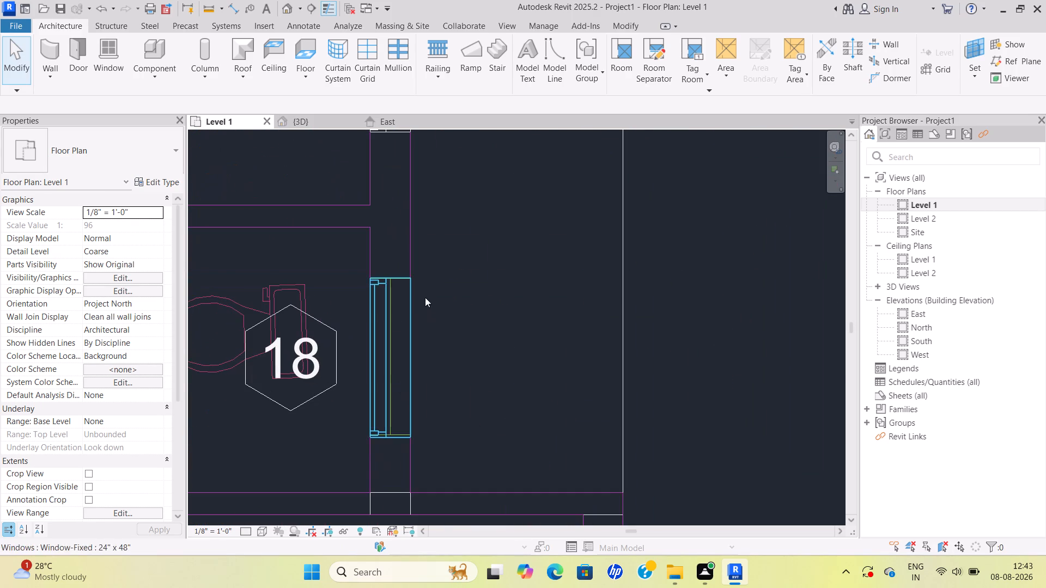
scroll(403, 357, "up", 4)
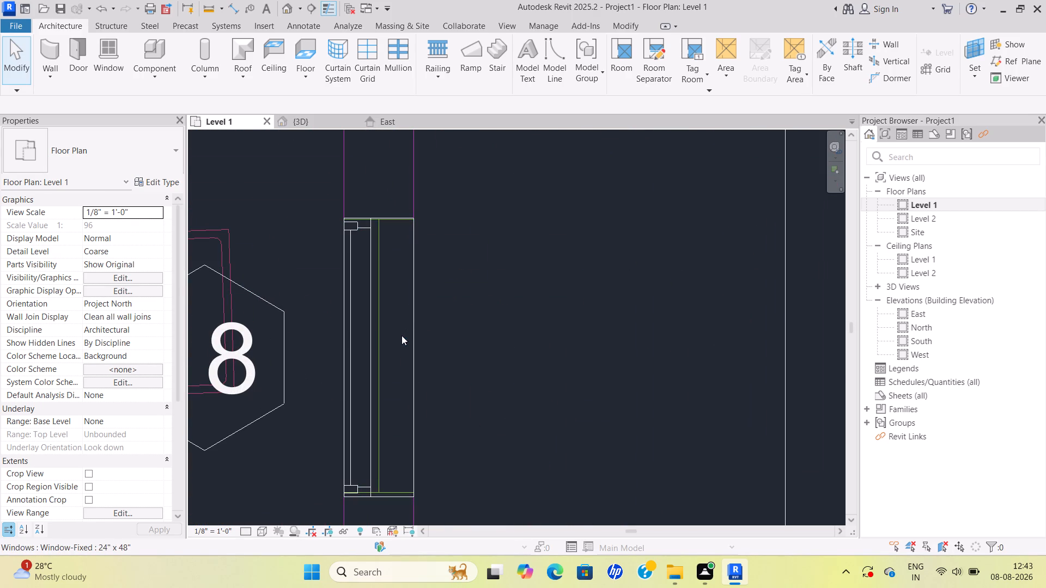
scroll(380, 192, "down", 2)
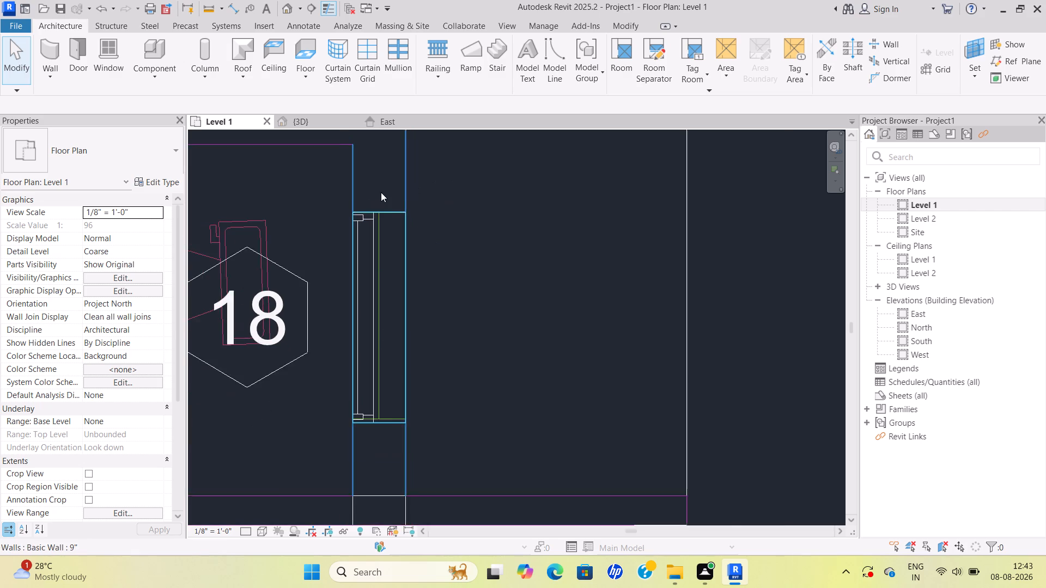
Align the upper edge of the middle 8'x5' toilet's window with the end line of its reference opening.
middle_click_drag(385, 196, 369, 365)
scroll(398, 235, "down", 2)
middle_click_drag(399, 237, 382, 397)
middle_click_drag(364, 239, 352, 354)
scroll(344, 316, "up", 4)
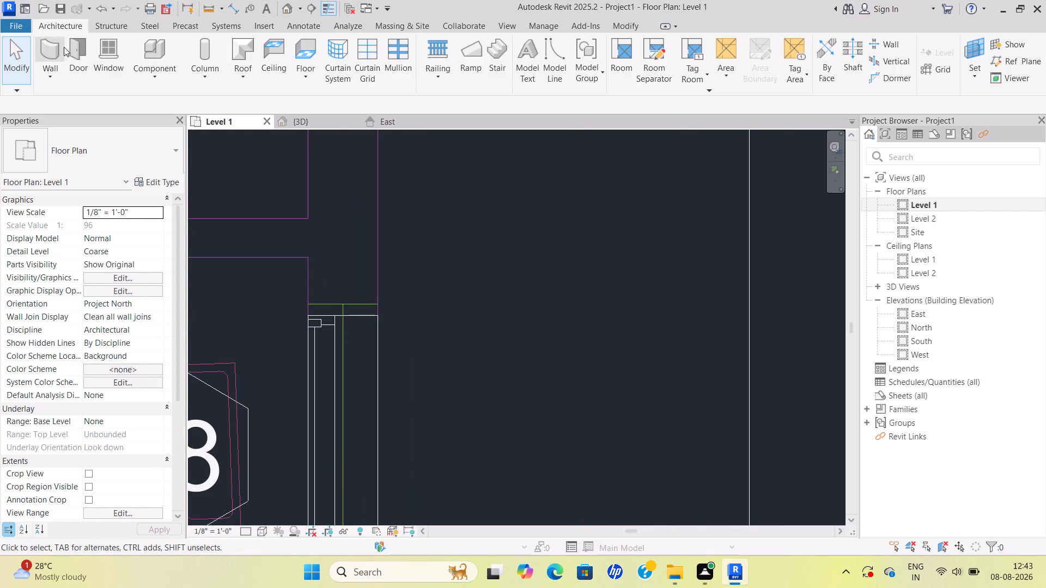
left_click(622, 23)
left_click(264, 44)
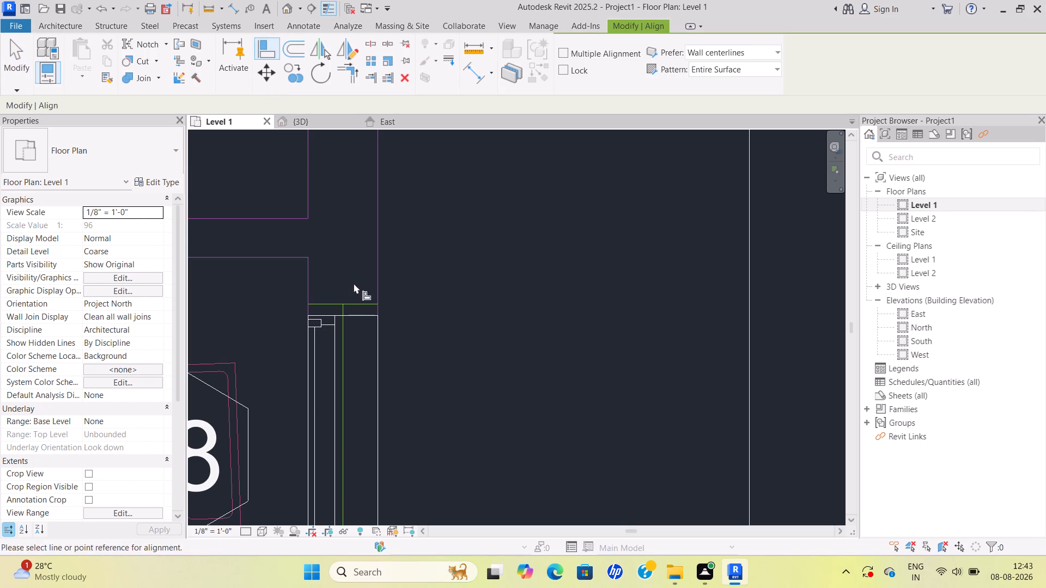
scroll(347, 302, "up", 4)
left_click(341, 305)
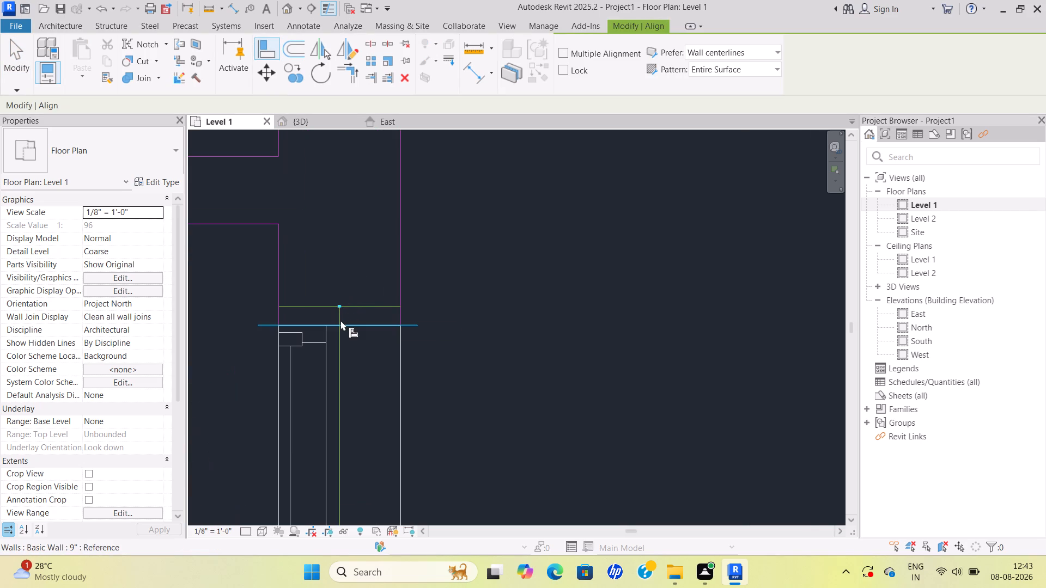
left_click(340, 320)
key("Escape")
scroll(326, 258, "down", 6)
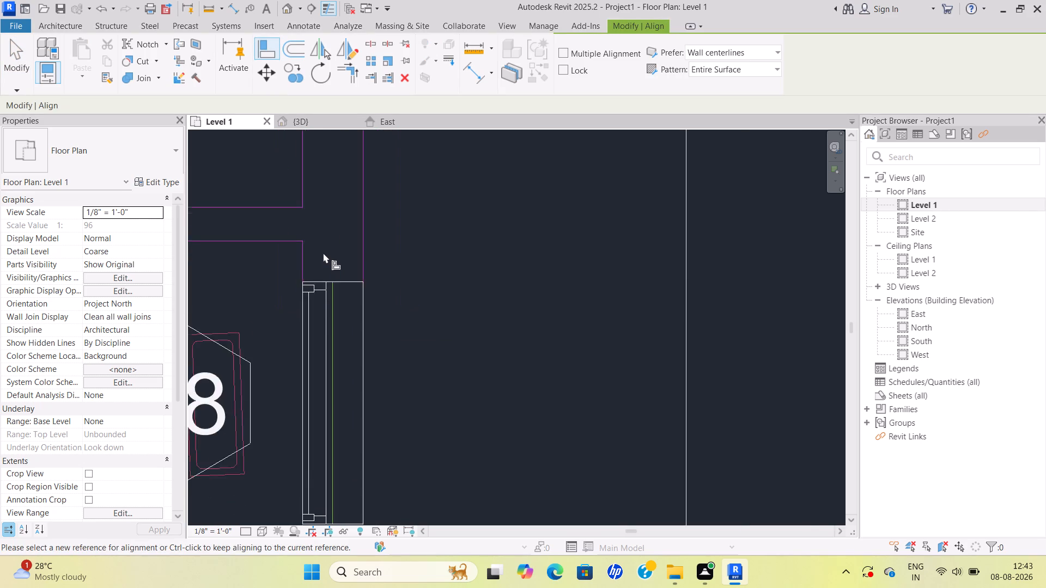
Align the upper edge of the window in the 8'x5' toilet adjoining the 10'x5" toilet with its reference opening.
scroll(323, 253, "down", 2)
middle_click_drag(323, 251, 337, 394)
middle_click_drag(348, 303, 348, 443)
scroll(349, 305, "up", 5)
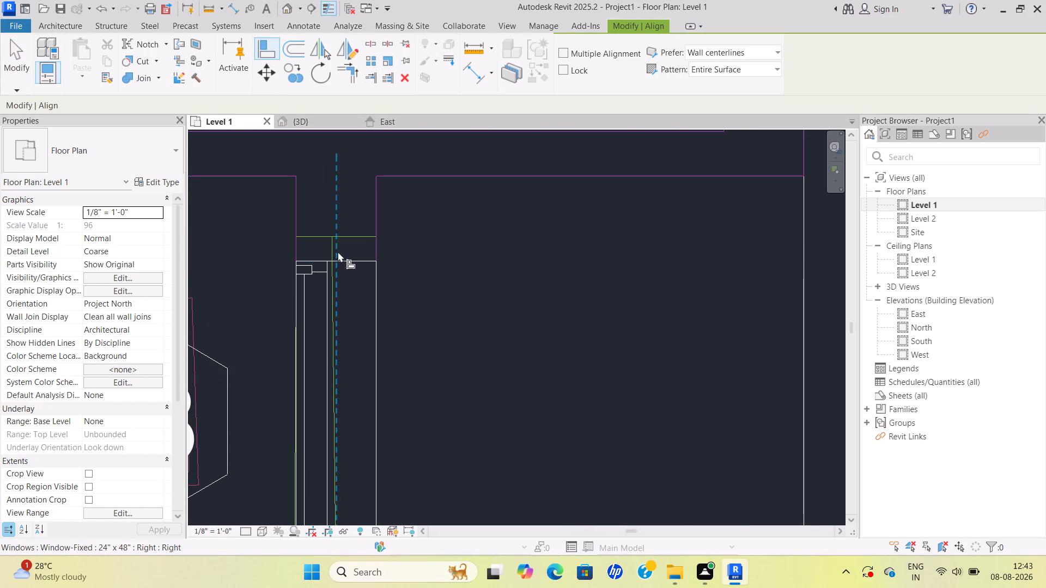
left_click(332, 235)
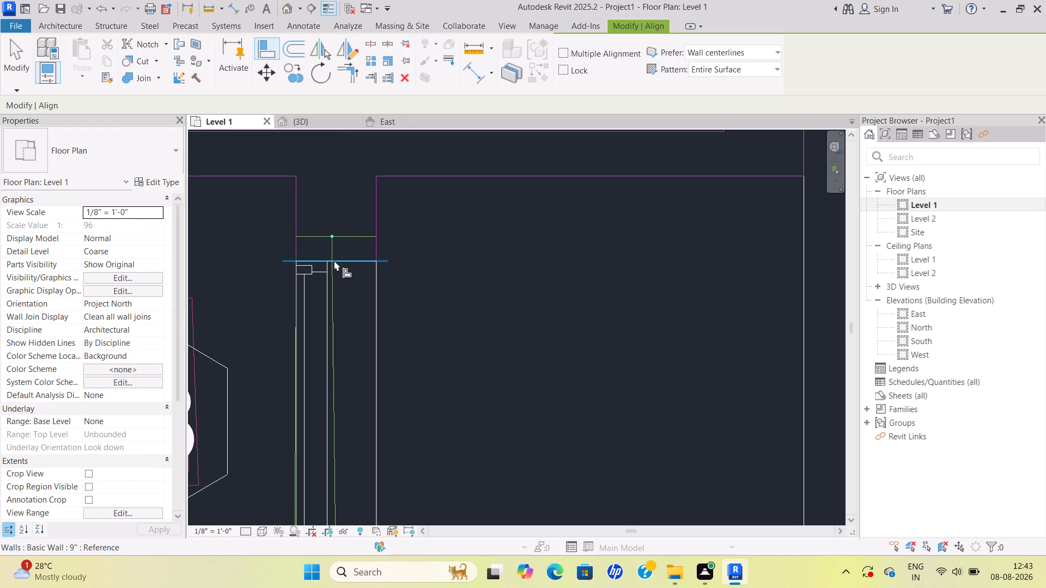
left_click(334, 260)
key("Escape")
Align the upper edge of the 10'x5" toilet's window with the end line of its reference opening.
scroll(338, 235, "down", 4)
middle_click_drag(338, 235, 337, 422)
scroll(339, 420, "down", 1)
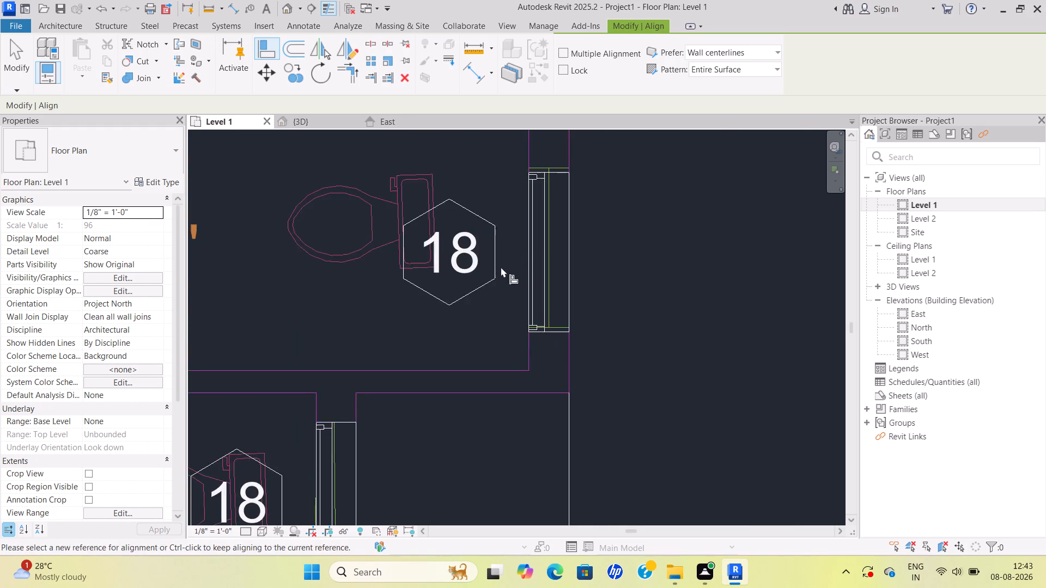
middle_click_drag(503, 269, 379, 406)
scroll(446, 308, "up", 11)
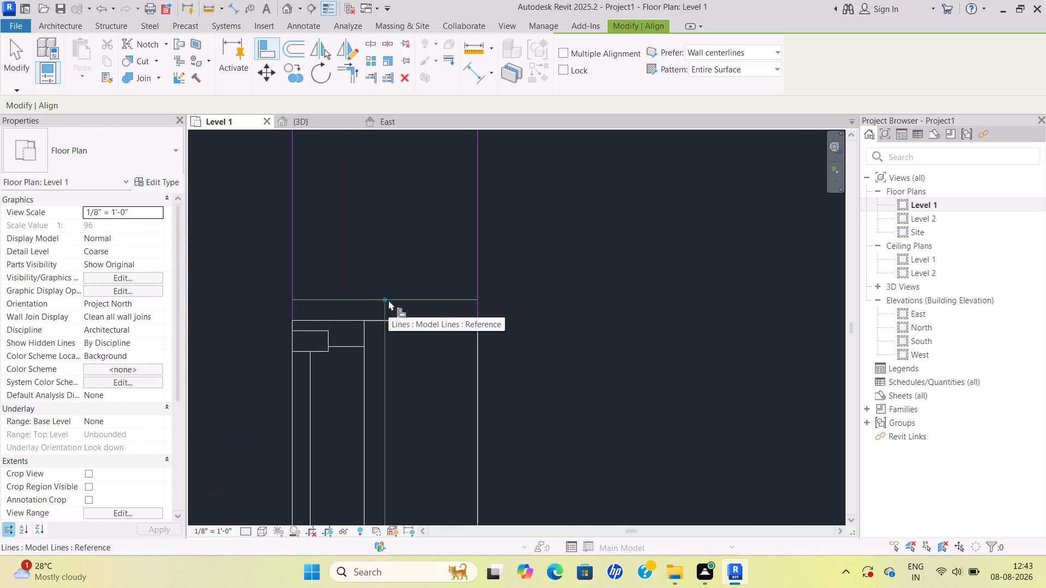
left_click(388, 300)
left_click(386, 318)
key("Escape")
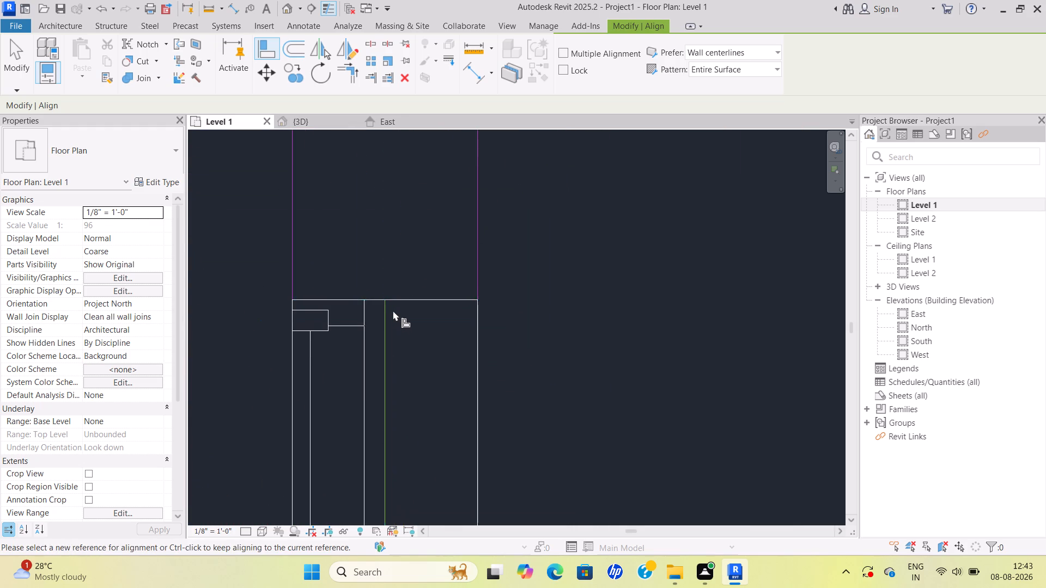
Examine the windows from the 10'x5" toilet down to the pantry for remaining mismatches with the reference openings.
scroll(393, 310, "down", 12)
middle_click_drag(392, 286, 375, 455)
scroll(376, 455, "down", 1)
scroll(394, 287, "down", 8)
middle_click_drag(394, 311, 374, 411)
middle_click_drag(368, 295, 375, 418)
scroll(368, 295, "down", 2)
middle_click_drag(337, 401, 536, 103)
scroll(537, 375, "up", 4)
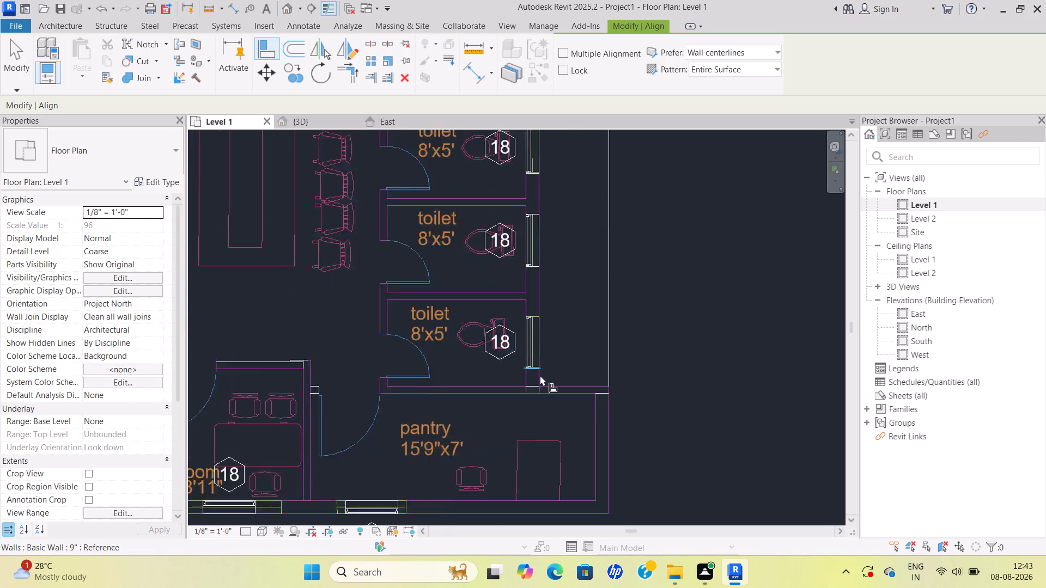
scroll(540, 375, "up", 7)
scroll(533, 257, "down", 11)
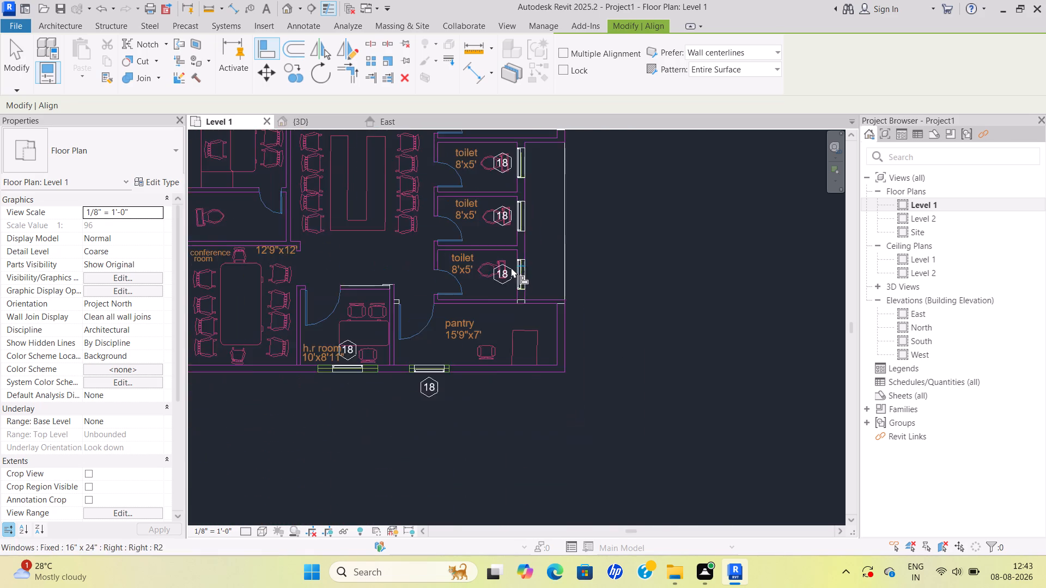
middle_click_drag(509, 278, 432, 394)
key("Escape")
Delete the window at the reference opening in the pantry's outer wall.
scroll(564, 354, "down", 3)
middle_click_drag(564, 354, 588, 334)
scroll(440, 422, "up", 14)
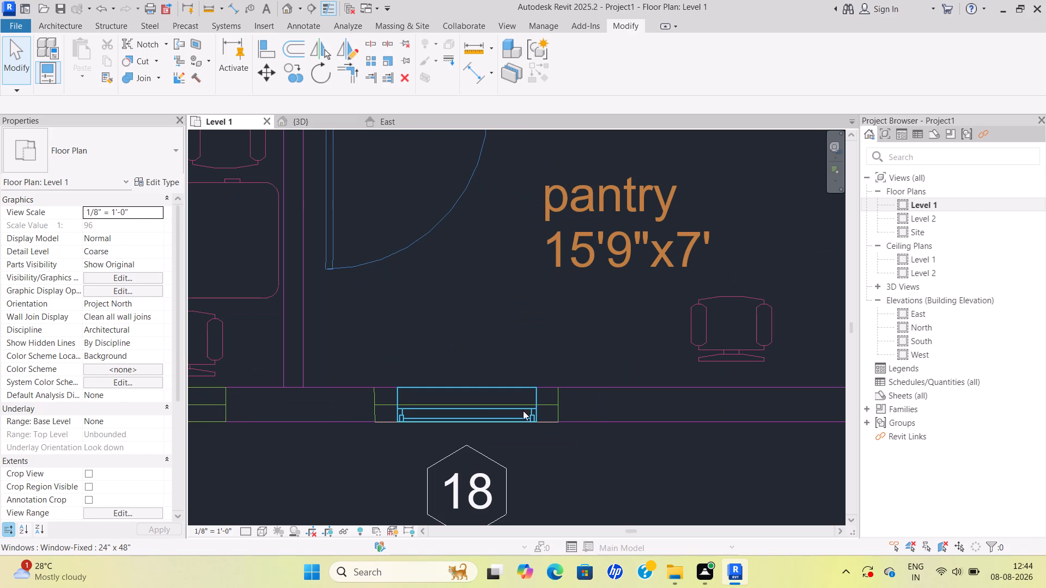
left_click(535, 414)
key("Delete")
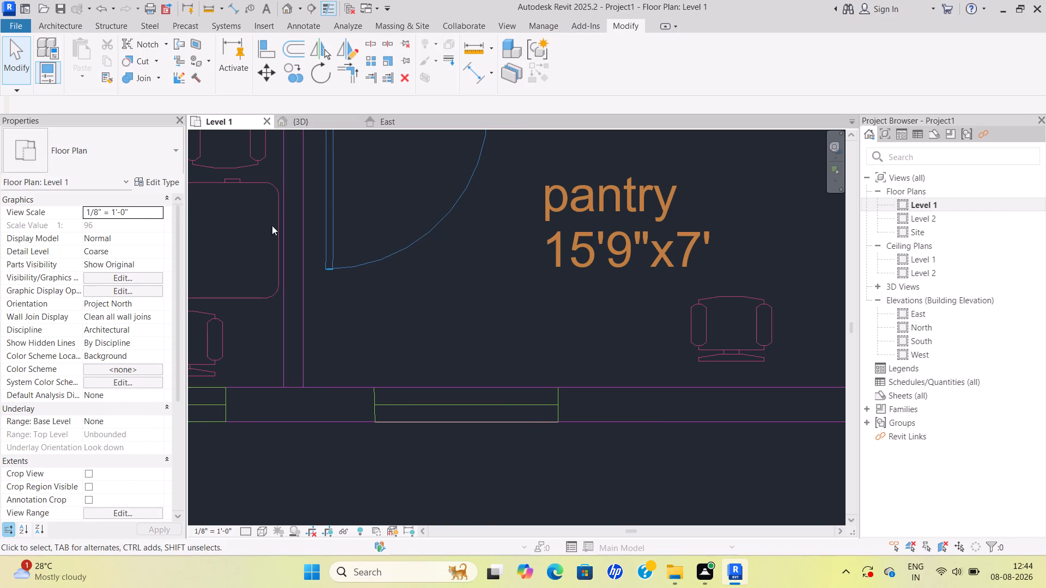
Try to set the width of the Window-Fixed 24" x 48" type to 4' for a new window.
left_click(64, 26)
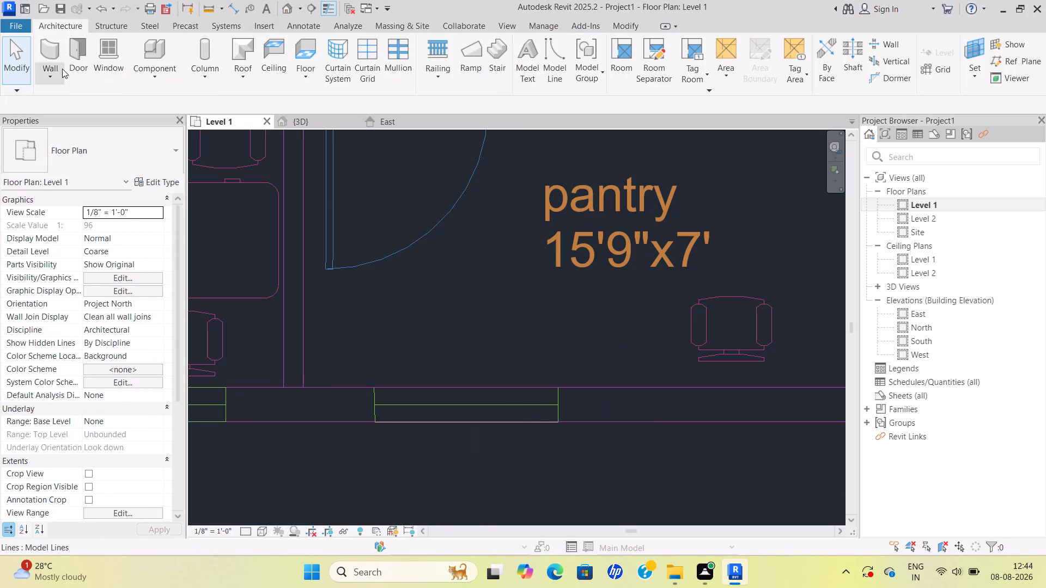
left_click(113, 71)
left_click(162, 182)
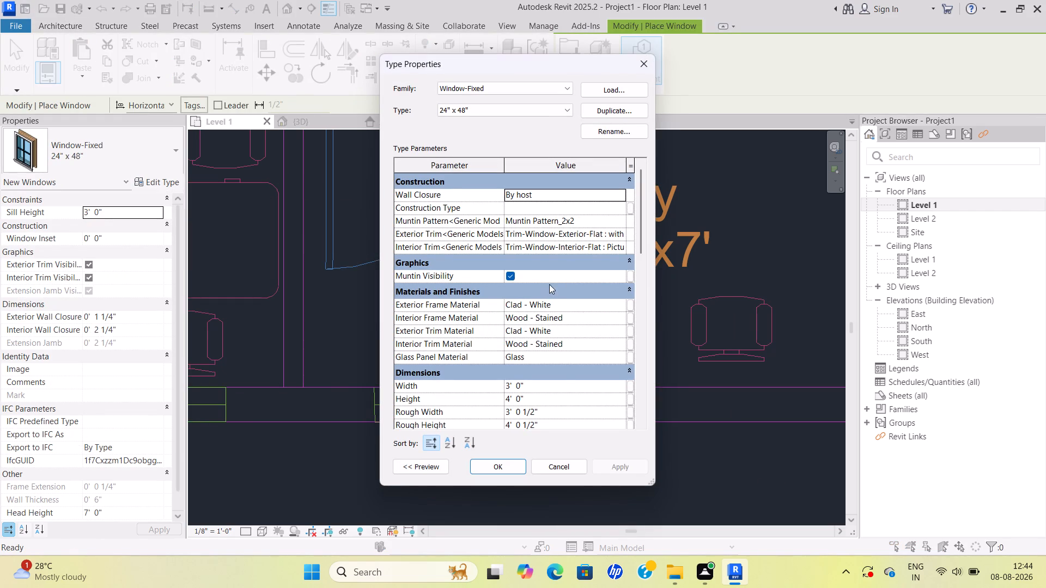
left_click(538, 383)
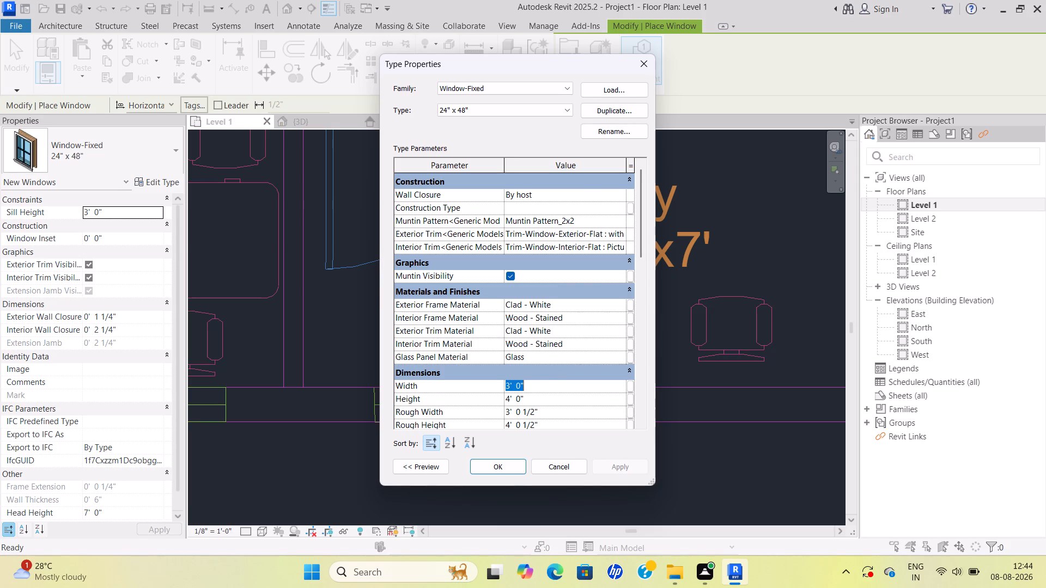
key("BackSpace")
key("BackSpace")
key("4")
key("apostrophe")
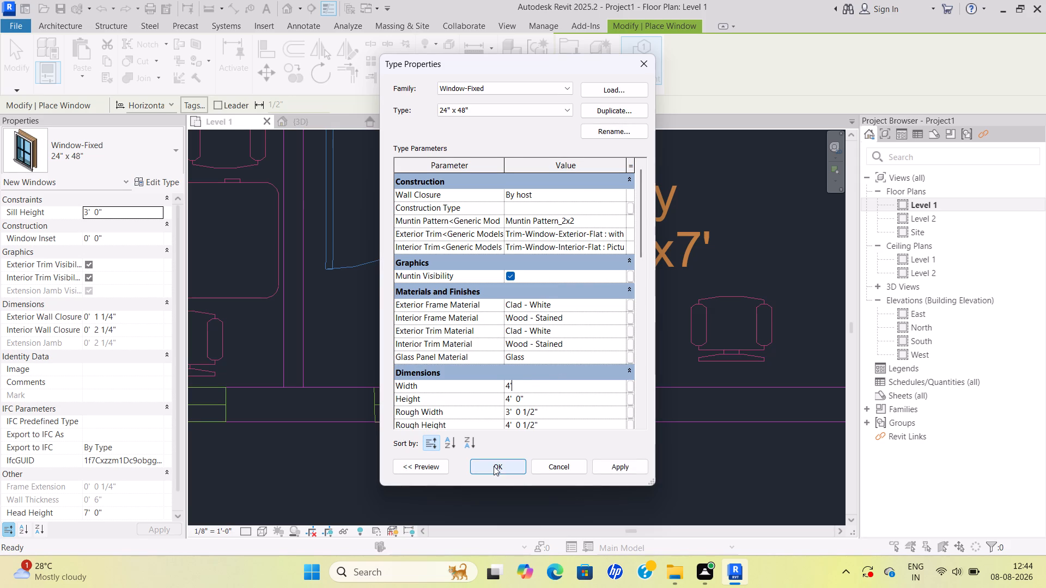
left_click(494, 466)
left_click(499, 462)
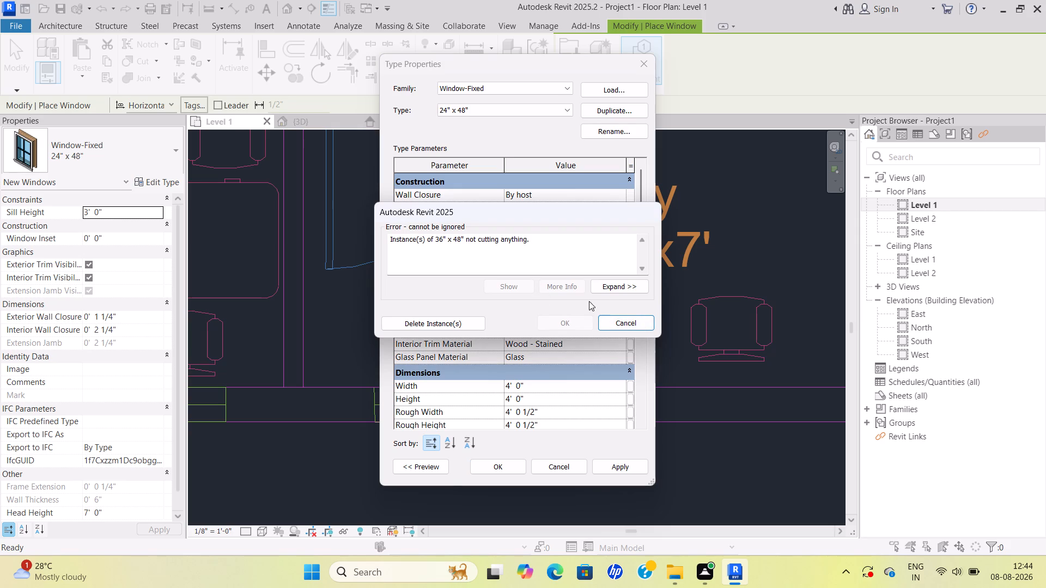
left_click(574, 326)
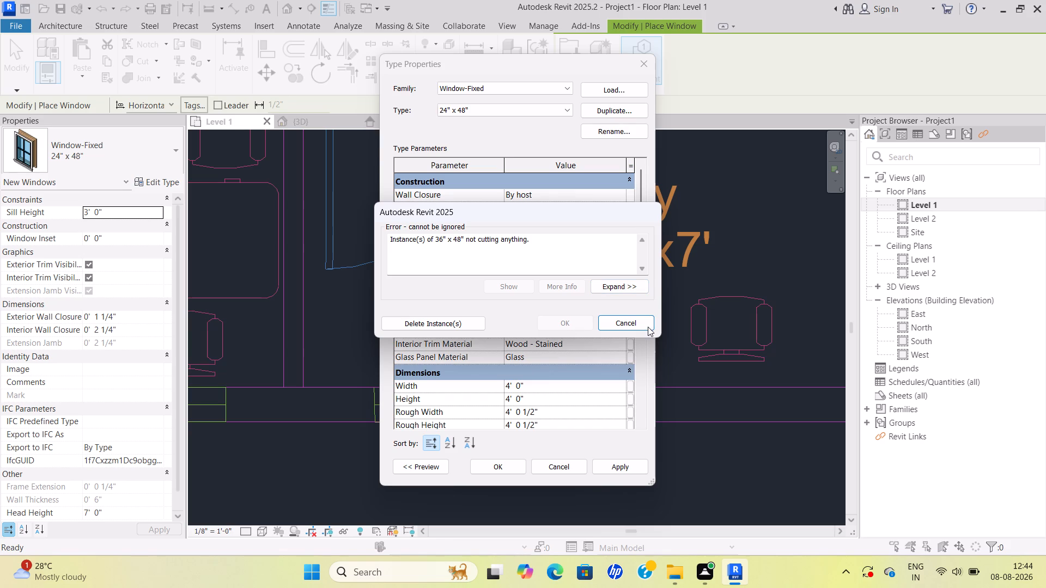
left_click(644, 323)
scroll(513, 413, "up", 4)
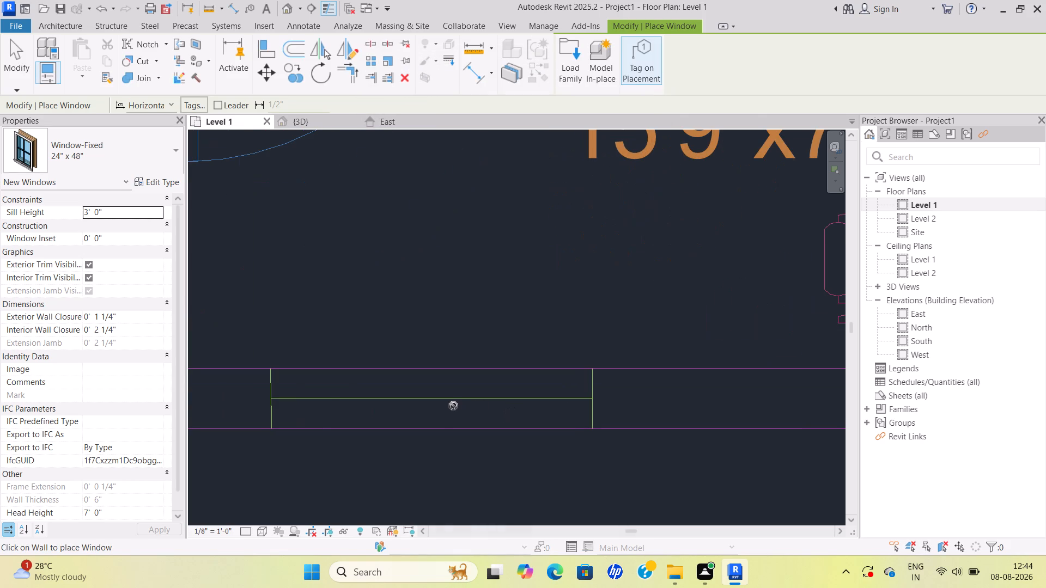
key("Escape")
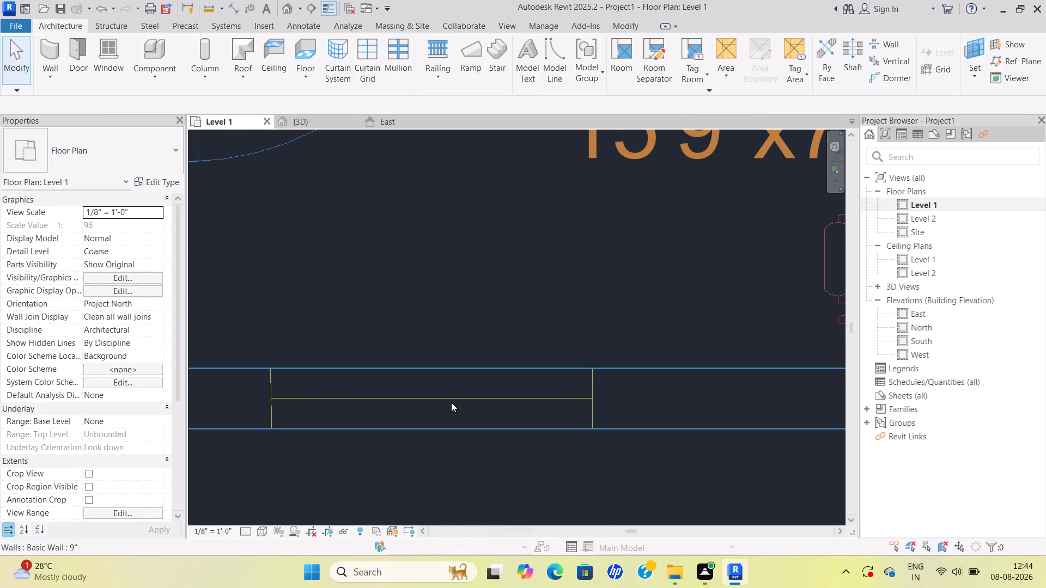
Examine the windows of the 8'x5' toilets against their reference openings.
scroll(451, 402, "down", 10)
middle_click_drag(453, 402, 217, 467)
middle_click_drag(323, 318, 265, 448)
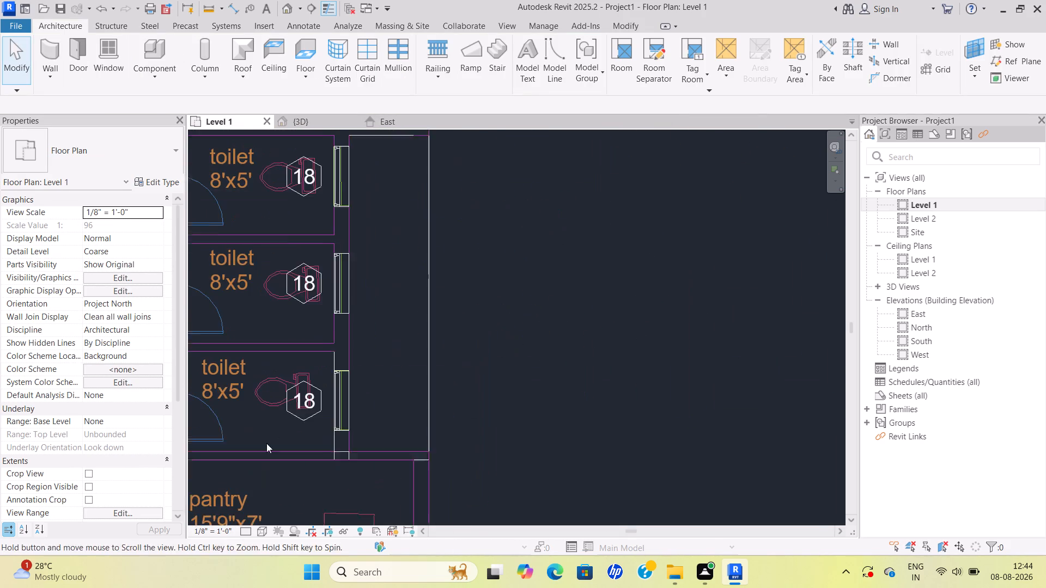
scroll(338, 350, "up", 5)
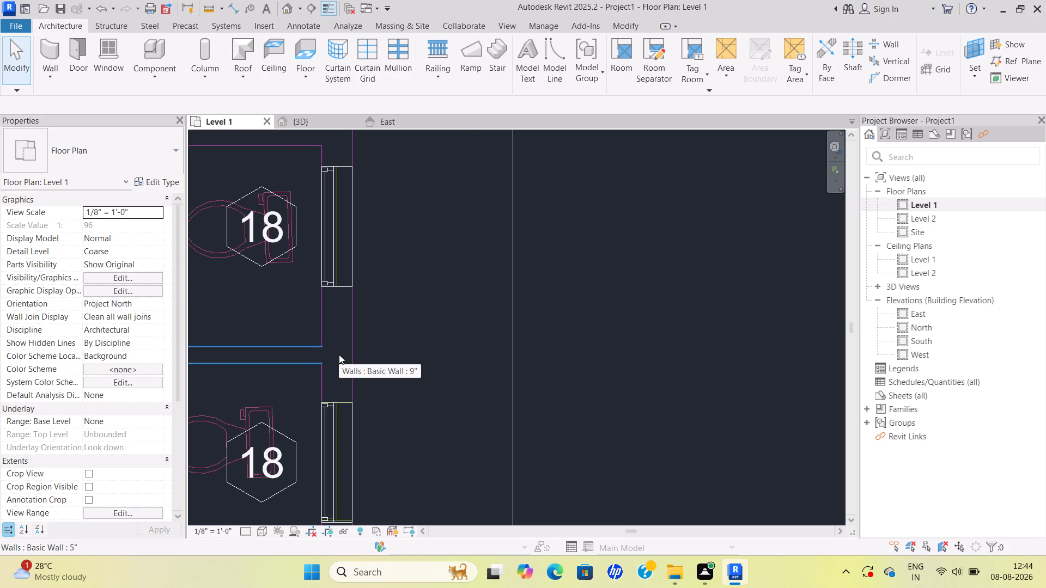
scroll(339, 354, "down", 2)
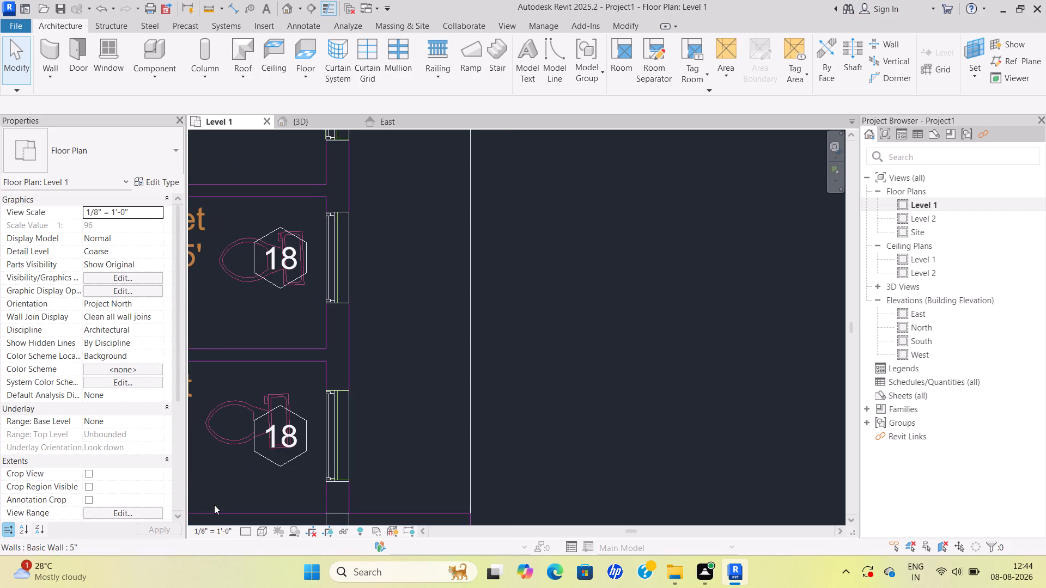
scroll(307, 289, "up", 6)
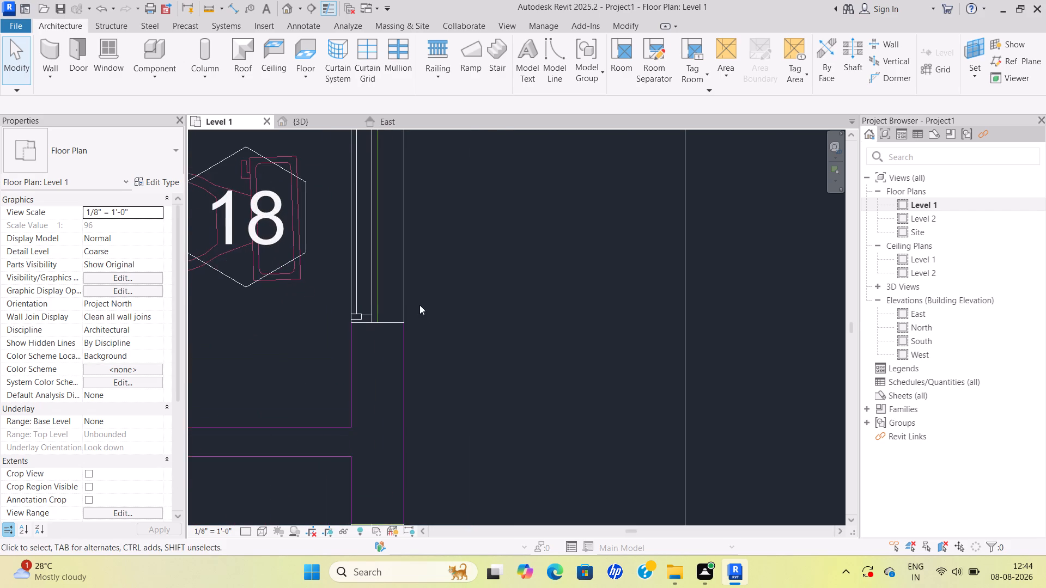
scroll(419, 305, "up", 1)
middle_click_drag(419, 305, 317, 462)
scroll(283, 261, "up", 9)
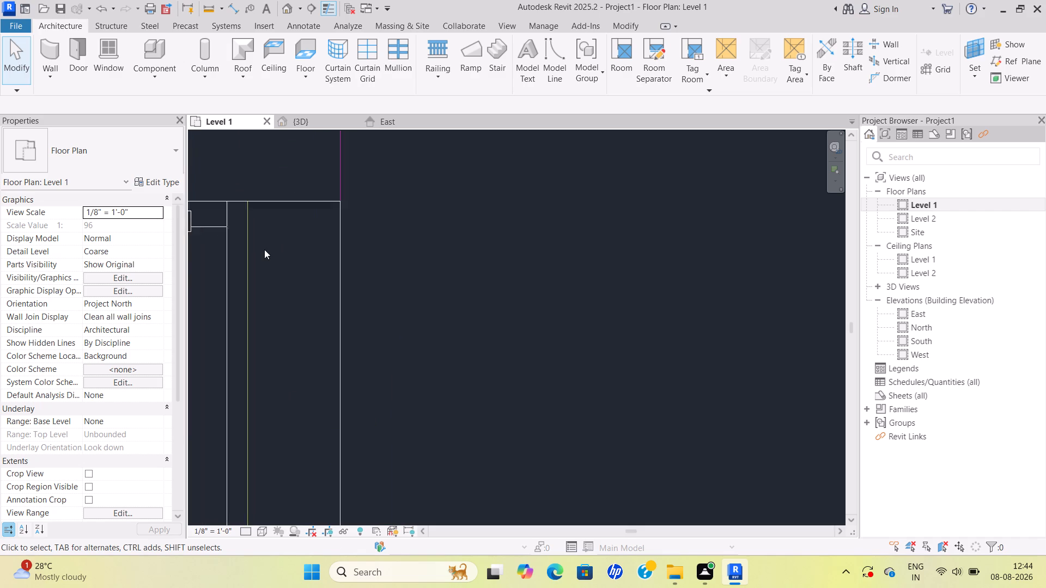
scroll(264, 249, "down", 11)
middle_click_drag(267, 249, 363, 70)
scroll(344, 290, "down", 3)
middle_click_drag(343, 296, 392, 176)
scroll(361, 377, "down", 1)
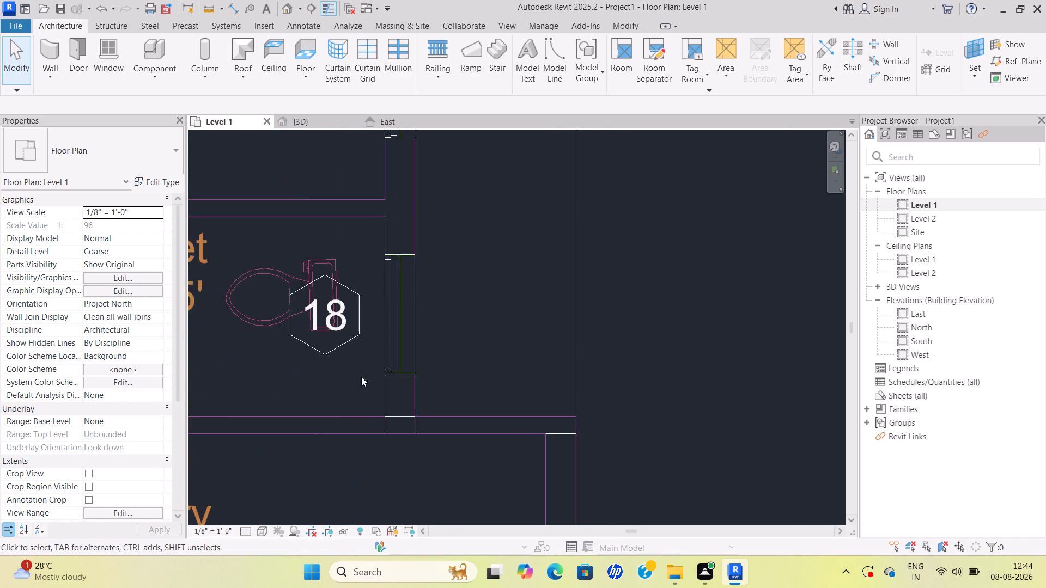
Examine the pantry's outer wall around its reference opening for leftover windows.
scroll(361, 377, "down", 1)
middle_click_drag(361, 377, 407, 208)
middle_click_drag(372, 385, 412, 278)
scroll(412, 278, "down", 1)
middle_click_drag(238, 371, 370, 371)
scroll(387, 319, "up", 4)
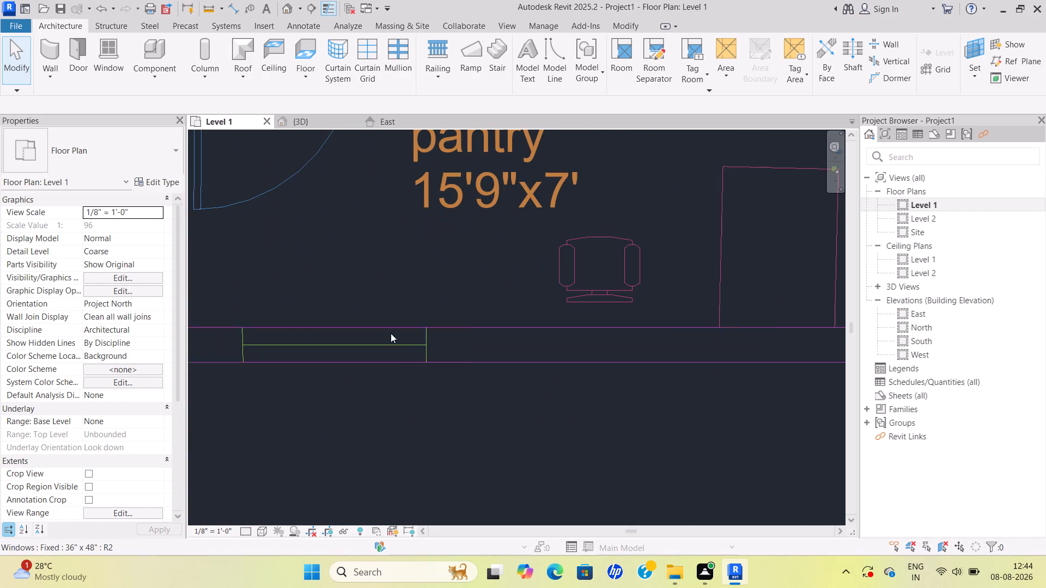
scroll(272, 364, "down", 2)
middle_click_drag(273, 364, 312, 396)
key("Escape")
key("Escape")
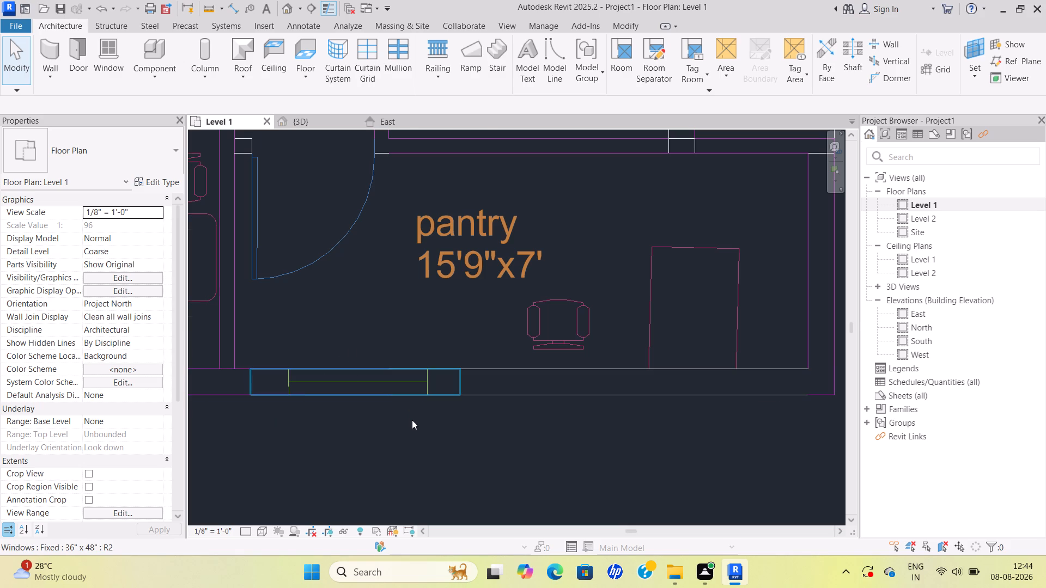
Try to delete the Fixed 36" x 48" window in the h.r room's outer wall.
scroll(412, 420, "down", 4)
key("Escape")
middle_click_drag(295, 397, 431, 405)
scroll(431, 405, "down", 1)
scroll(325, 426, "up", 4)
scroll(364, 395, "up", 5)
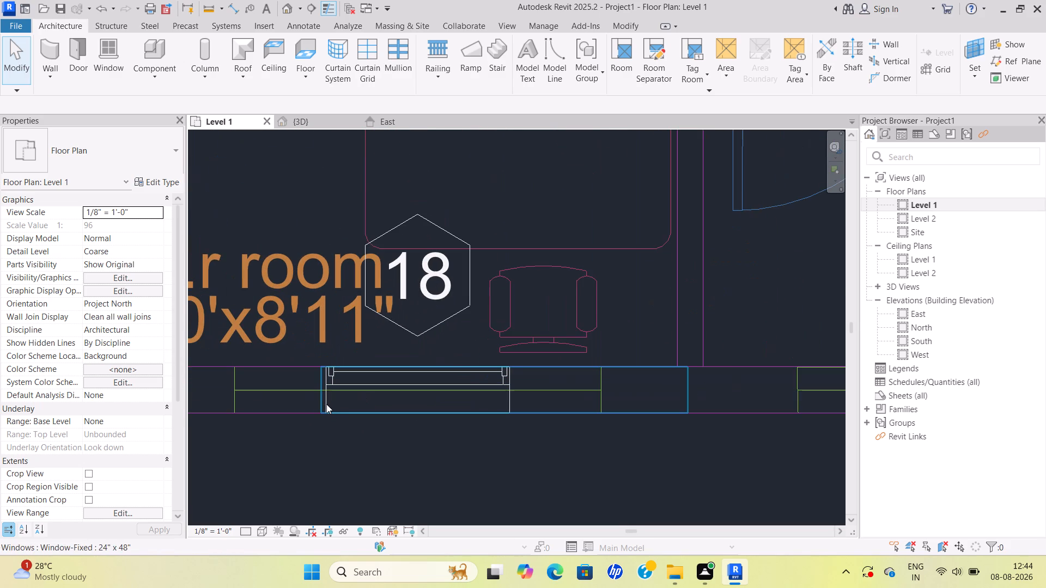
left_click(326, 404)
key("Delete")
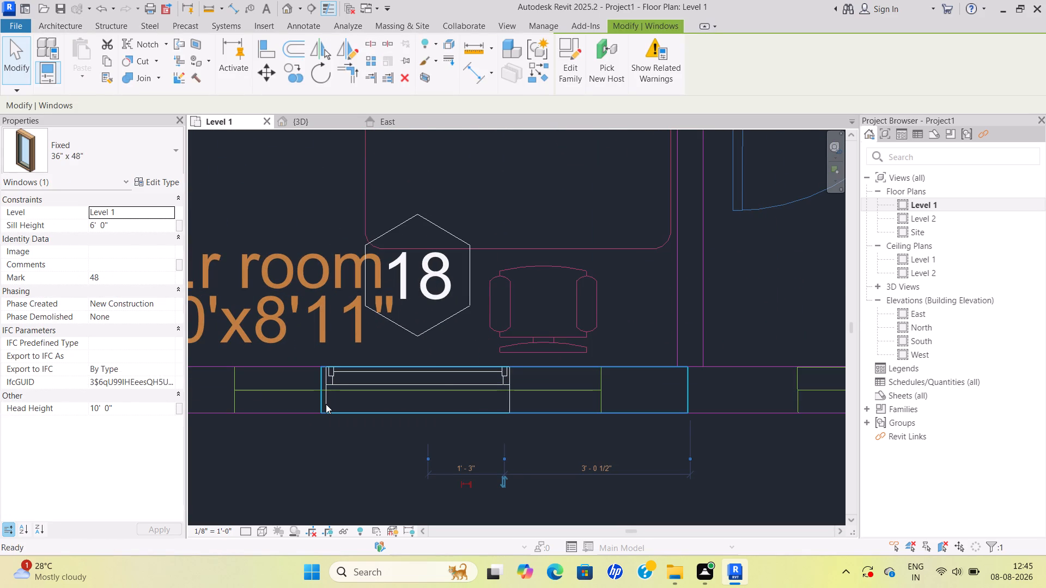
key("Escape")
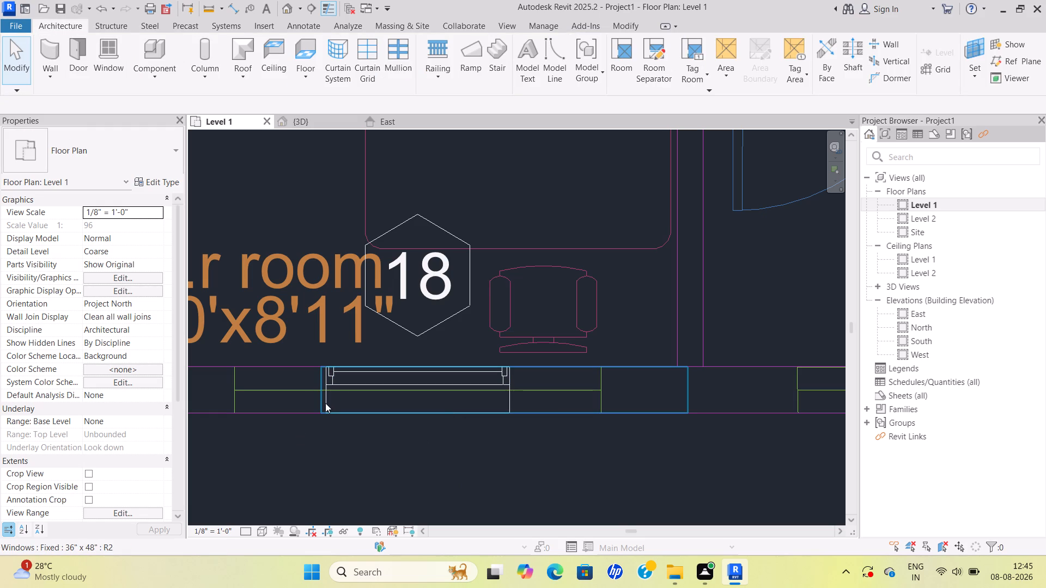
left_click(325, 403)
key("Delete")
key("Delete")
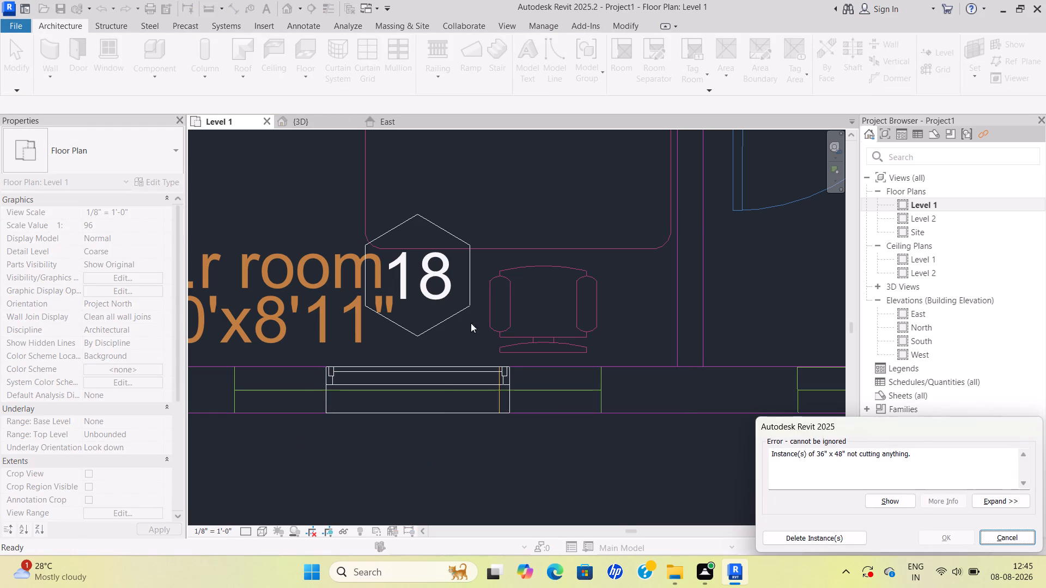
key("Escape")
Delete the Window-Fixed 24" x 48" window at the h.r room's reference opening.
scroll(487, 402, "up", 9)
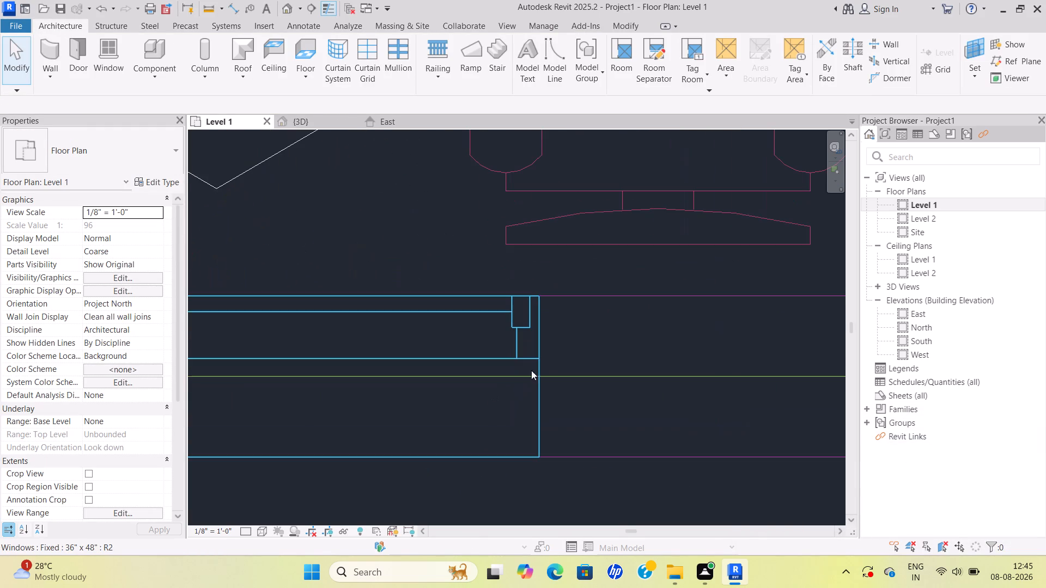
left_click(535, 358)
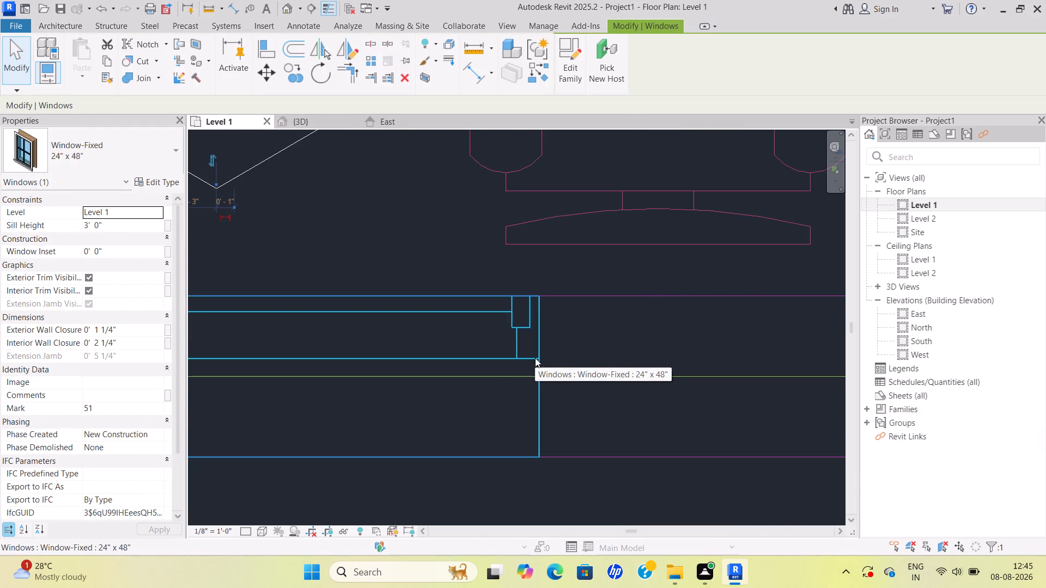
key("Delete")
key("Escape")
Set the width of the Window-Fixed 24" x 48" type to 4' for new window placement.
scroll(536, 331, "down", 15)
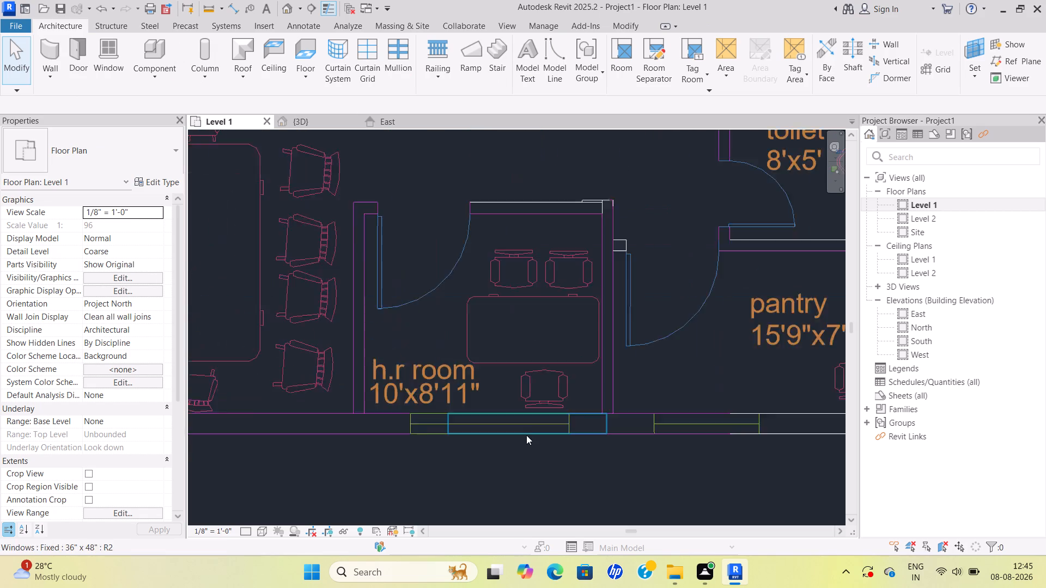
scroll(526, 435, "down", 7)
scroll(157, 254, "up", 1)
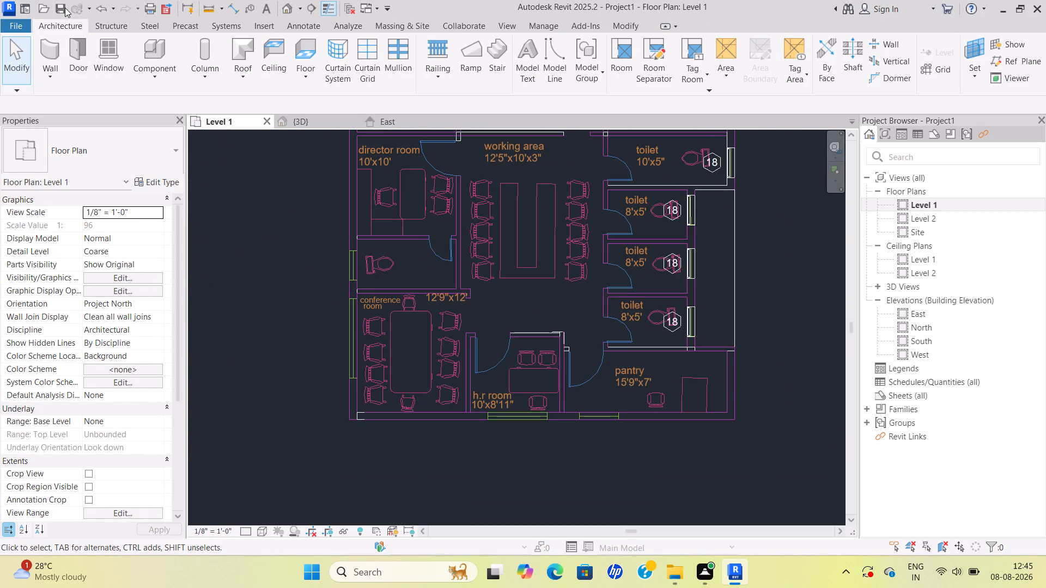
left_click(63, 18)
left_click(71, 24)
left_click(115, 68)
left_click(159, 181)
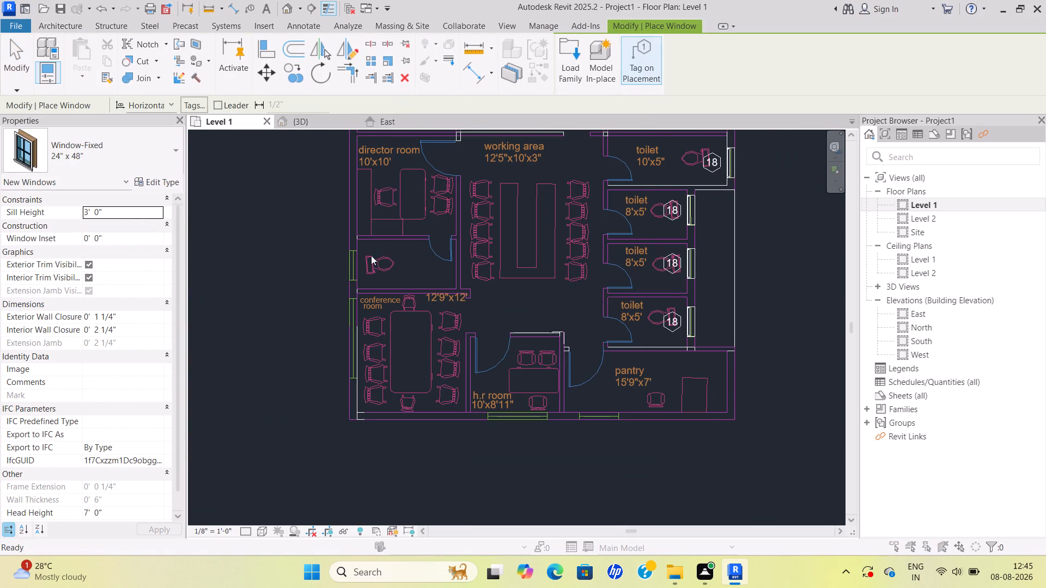
left_click(533, 391)
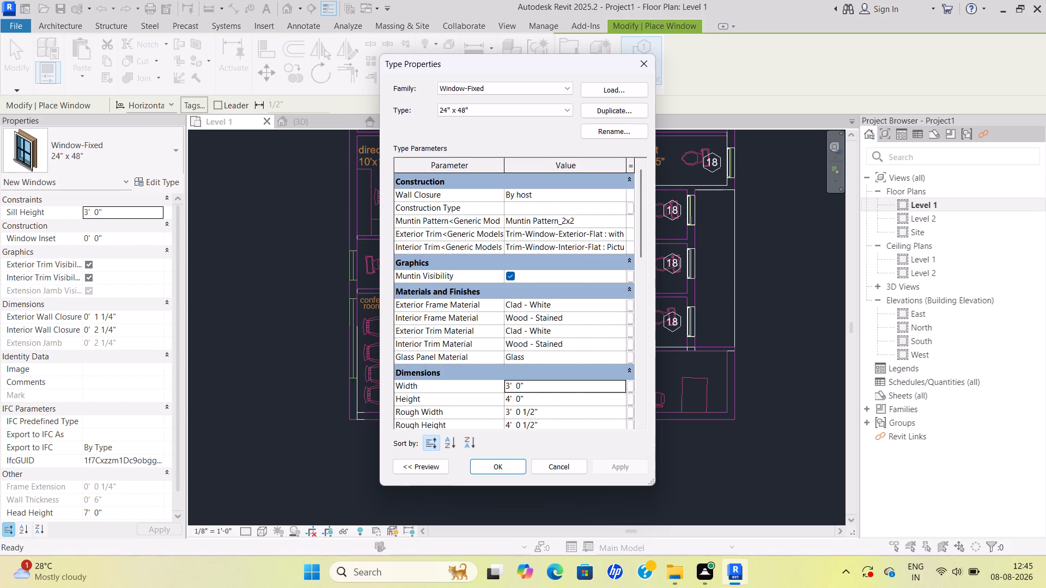
key("BackSpace")
type("4'")
key("Return")
left_click(503, 467)
left_click(501, 470)
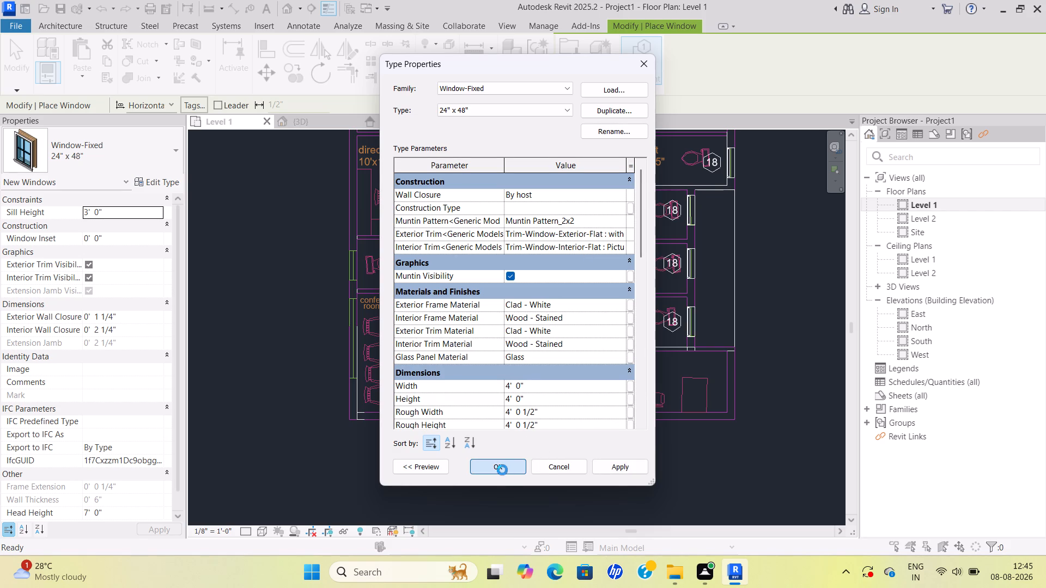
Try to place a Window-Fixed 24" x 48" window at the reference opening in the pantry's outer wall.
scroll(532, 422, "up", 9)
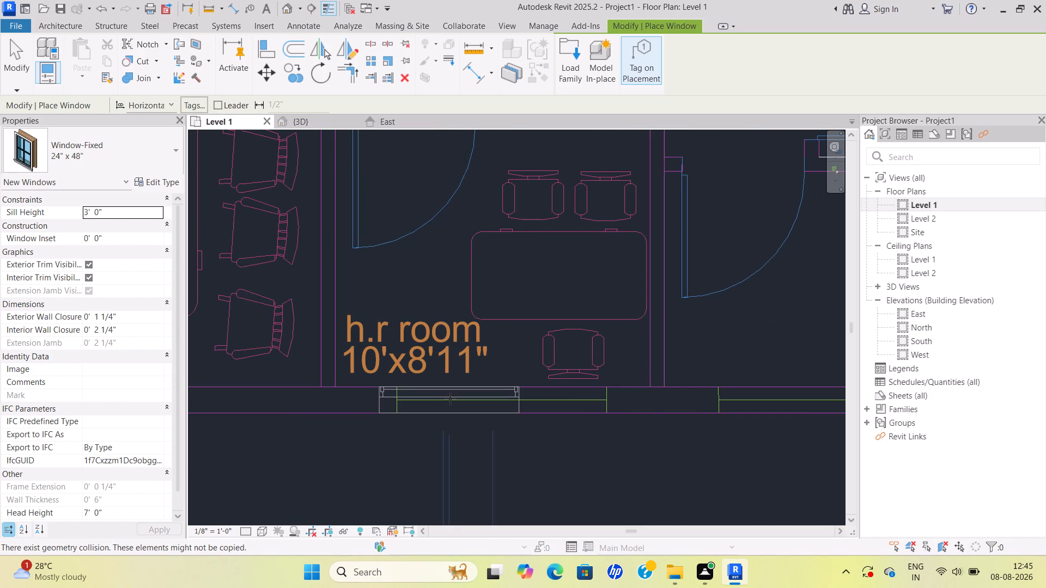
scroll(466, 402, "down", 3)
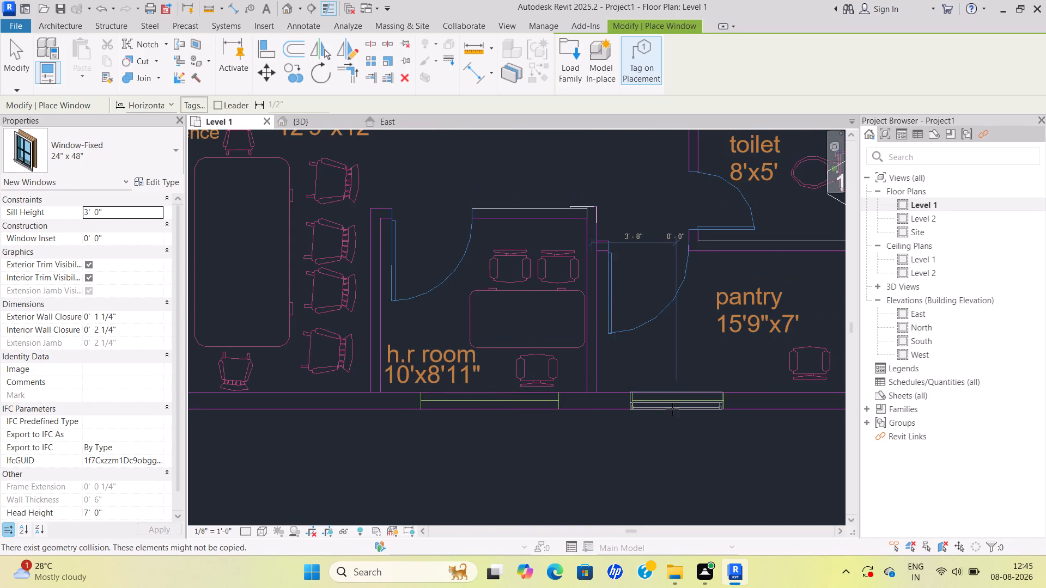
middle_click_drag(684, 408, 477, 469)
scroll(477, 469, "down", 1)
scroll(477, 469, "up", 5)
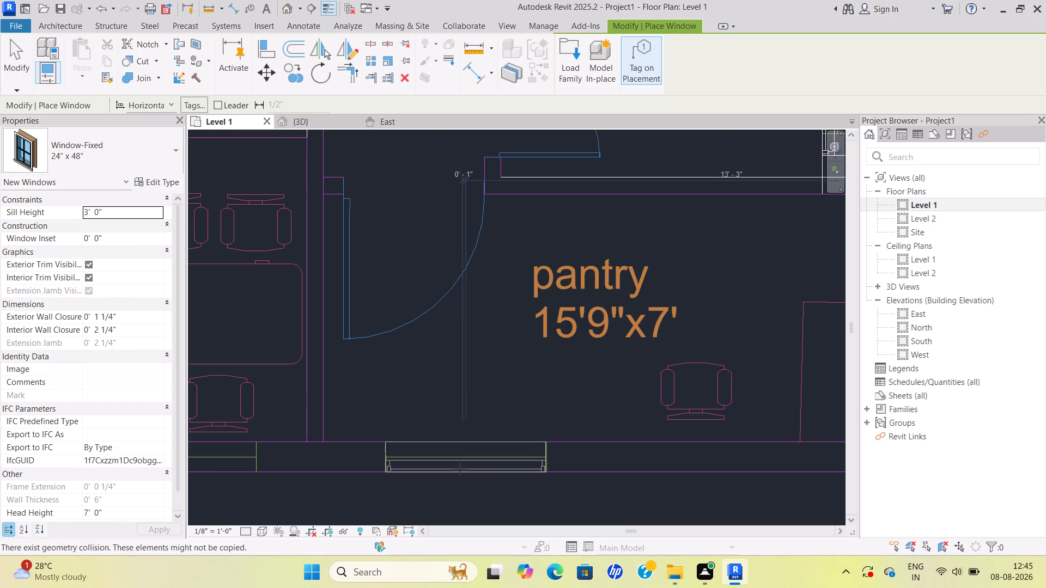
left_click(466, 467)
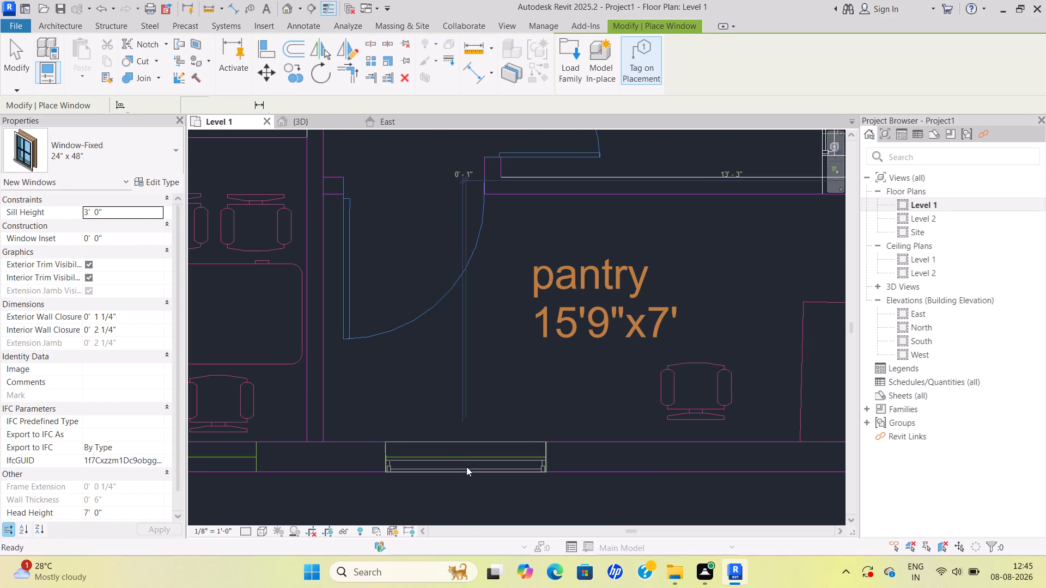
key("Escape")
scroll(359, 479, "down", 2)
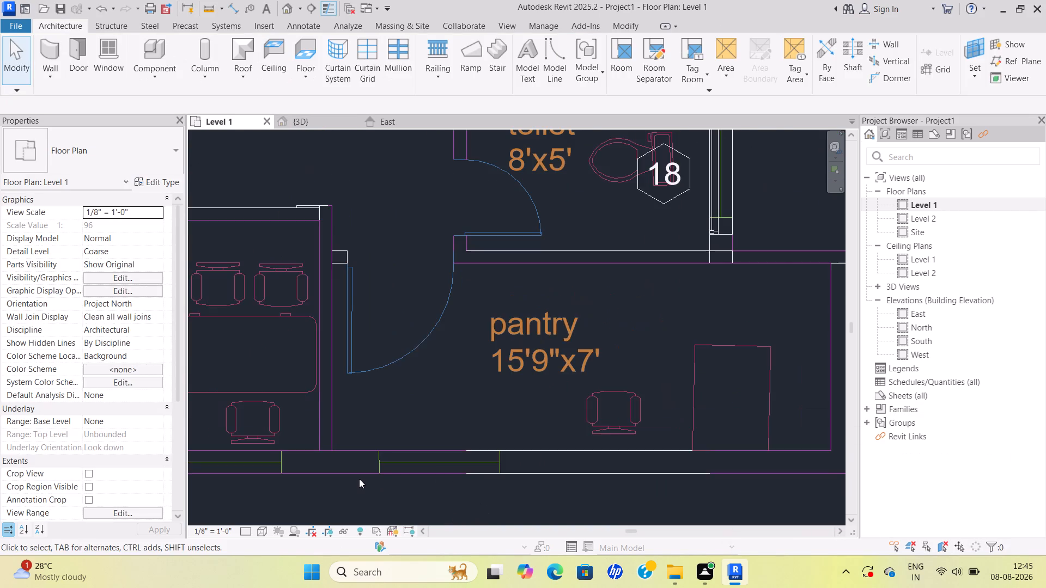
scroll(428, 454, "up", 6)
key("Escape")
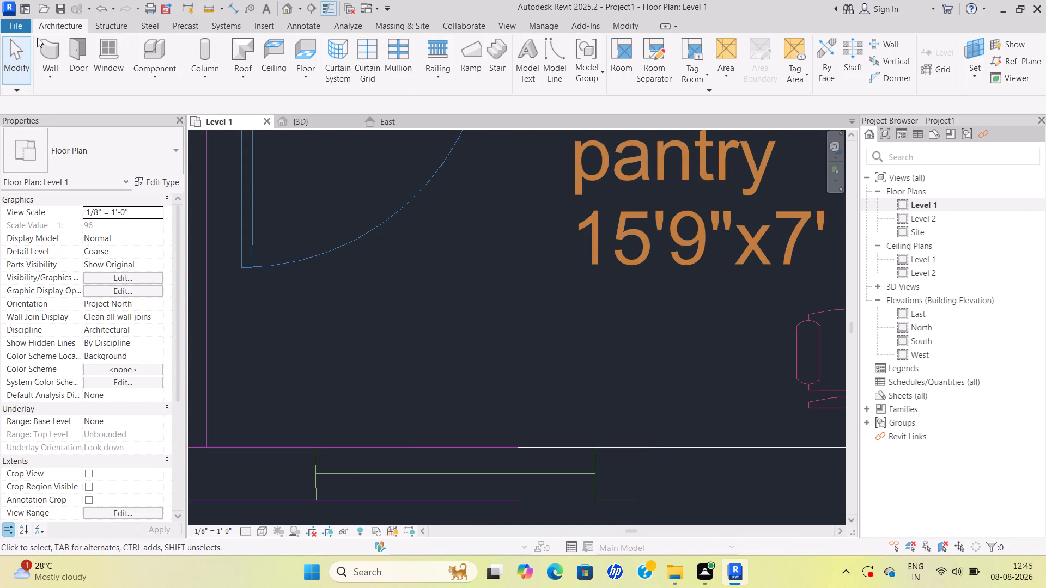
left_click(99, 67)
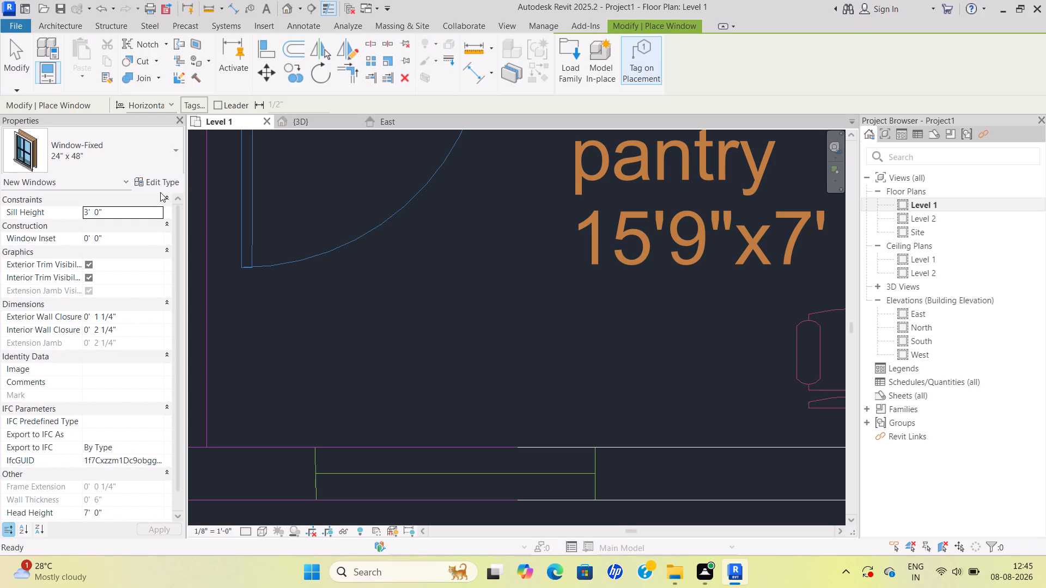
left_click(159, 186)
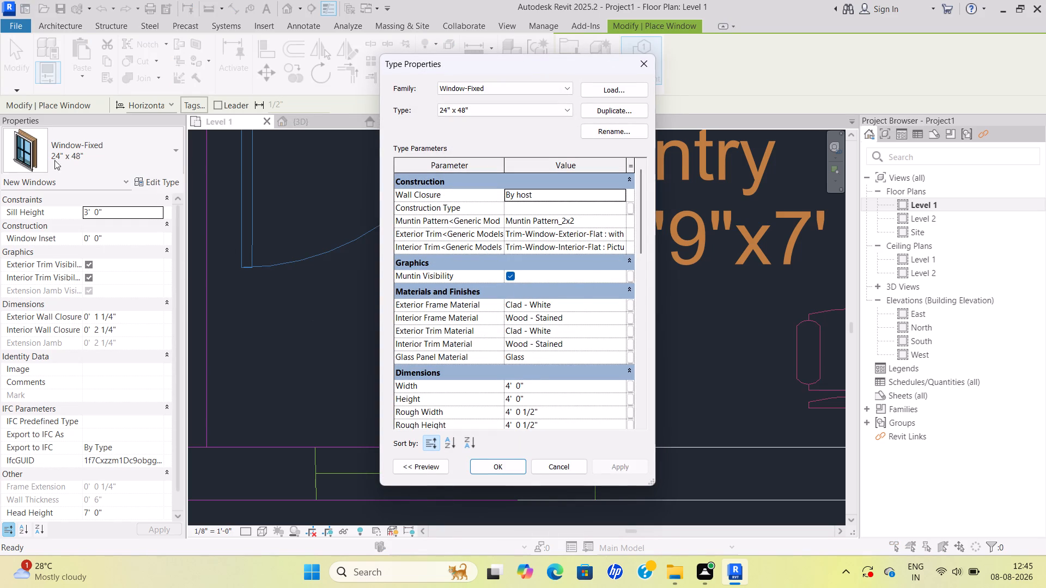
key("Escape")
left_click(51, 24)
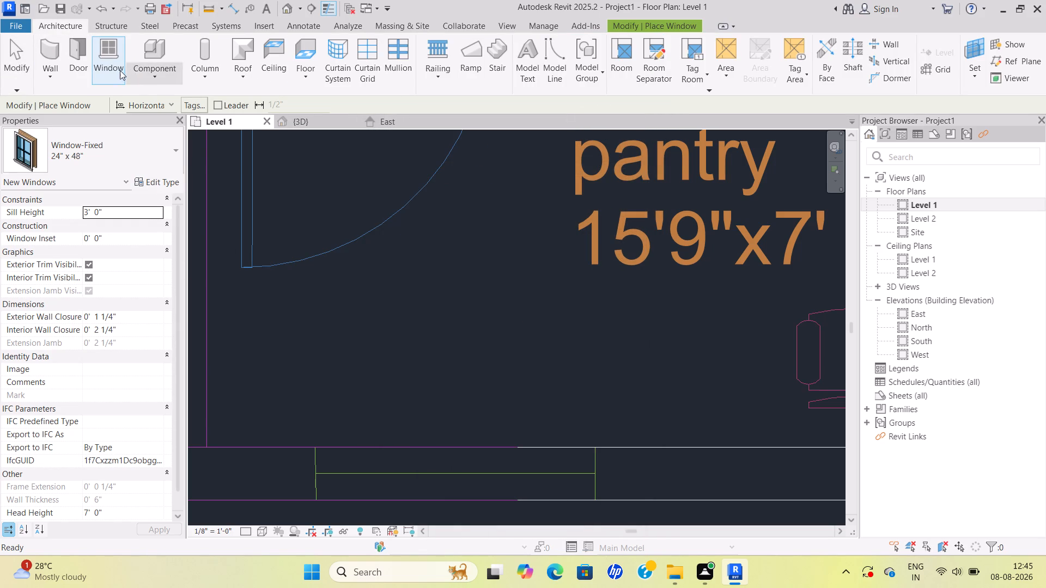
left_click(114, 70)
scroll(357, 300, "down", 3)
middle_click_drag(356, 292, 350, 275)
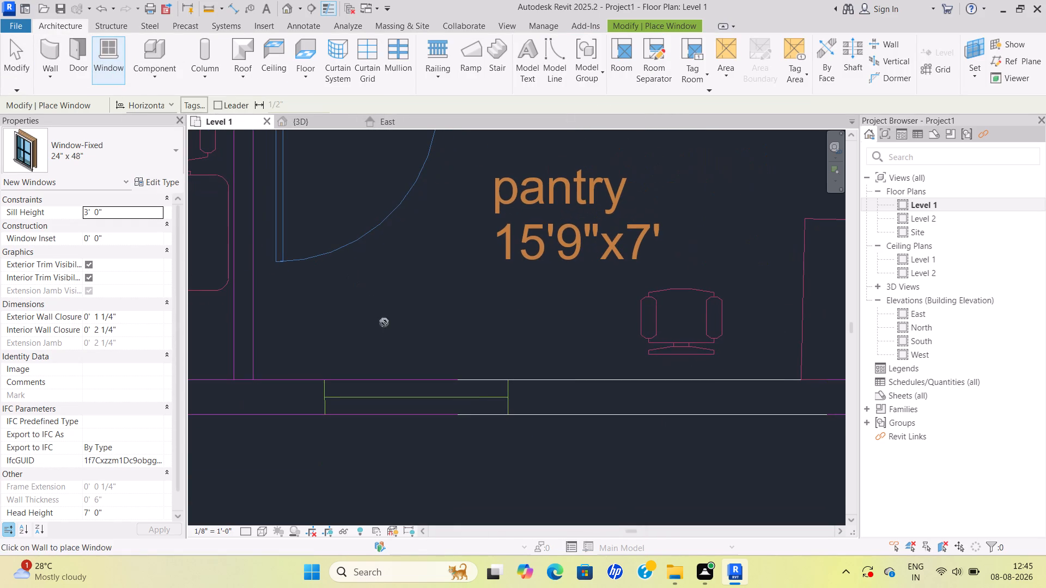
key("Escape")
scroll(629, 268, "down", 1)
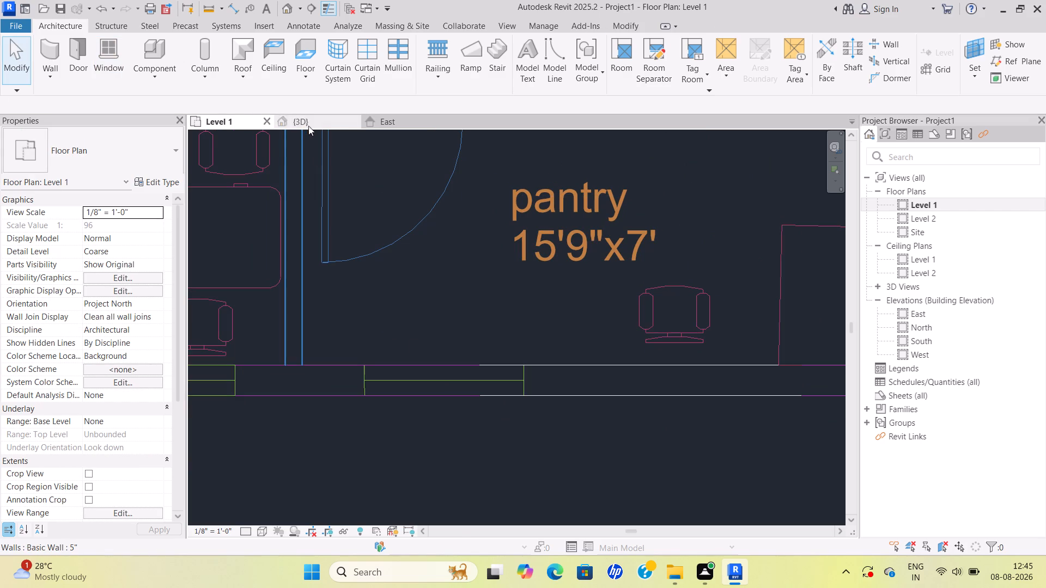
Examine the row of windows along the building's right-side facade in the 3D view, including the overlapping Fixed 36" x 48" window.
left_click(303, 119)
scroll(513, 285, "up", 9)
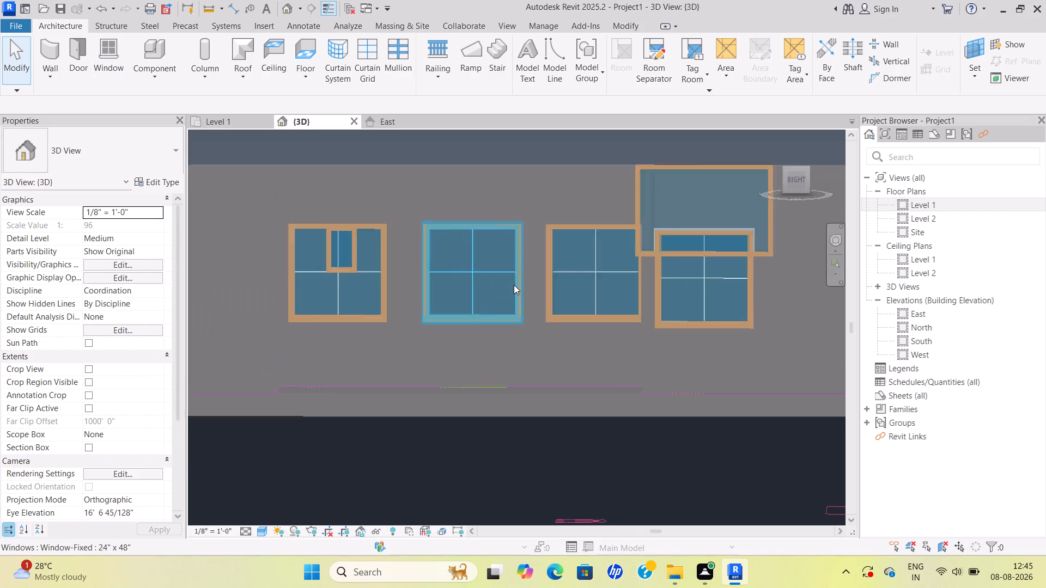
scroll(514, 285, "up", 1)
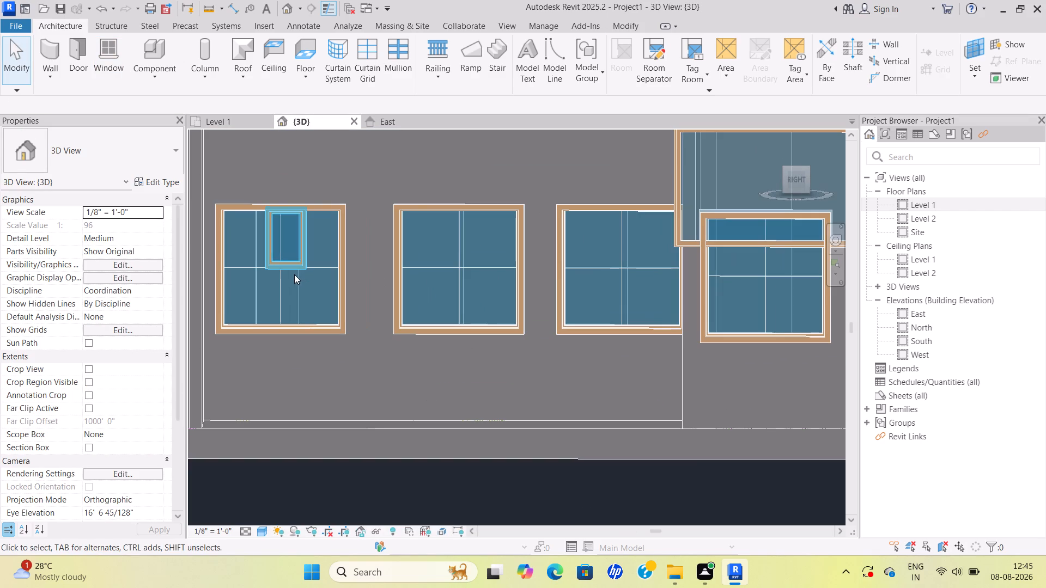
scroll(294, 274, "up", 4)
scroll(294, 274, "down", 10)
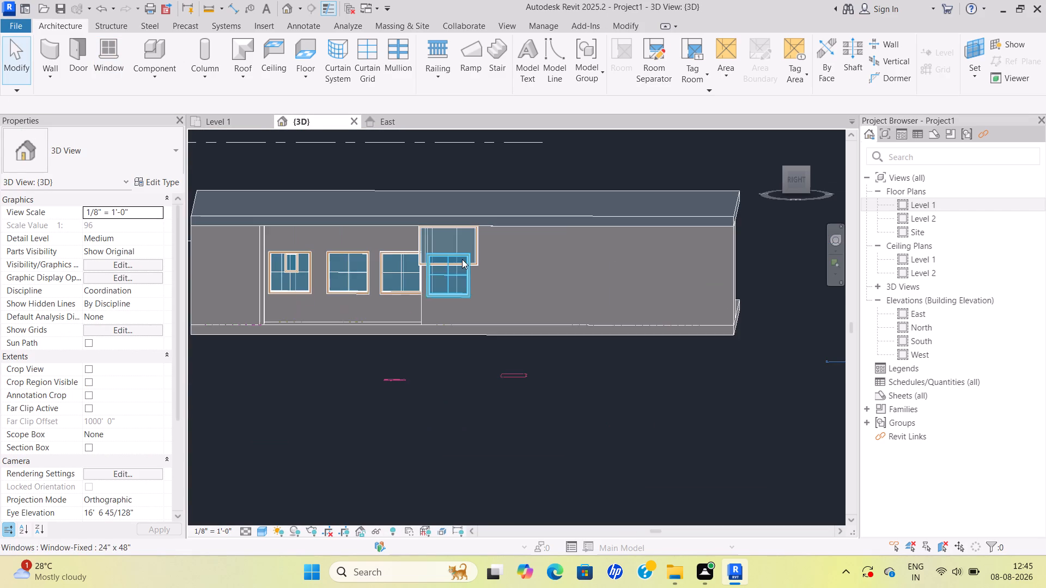
scroll(463, 257, "up", 5)
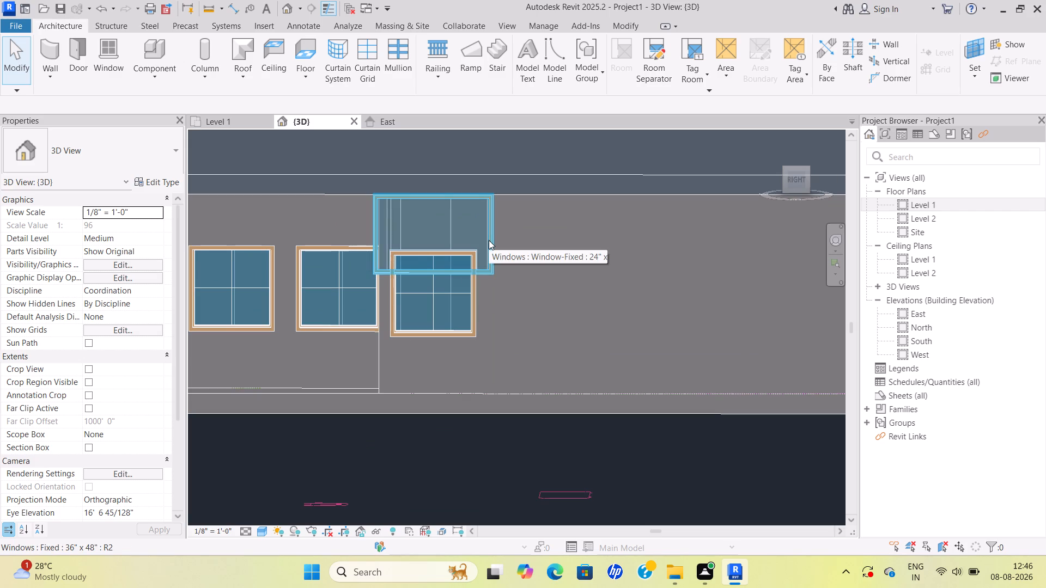
scroll(489, 240, "down", 3)
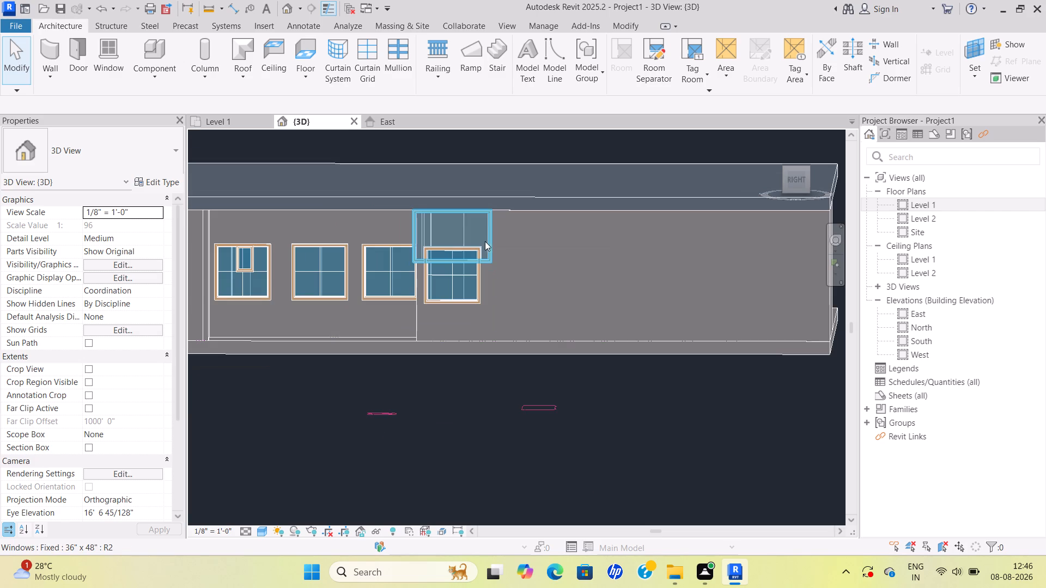
scroll(483, 242, "up", 11)
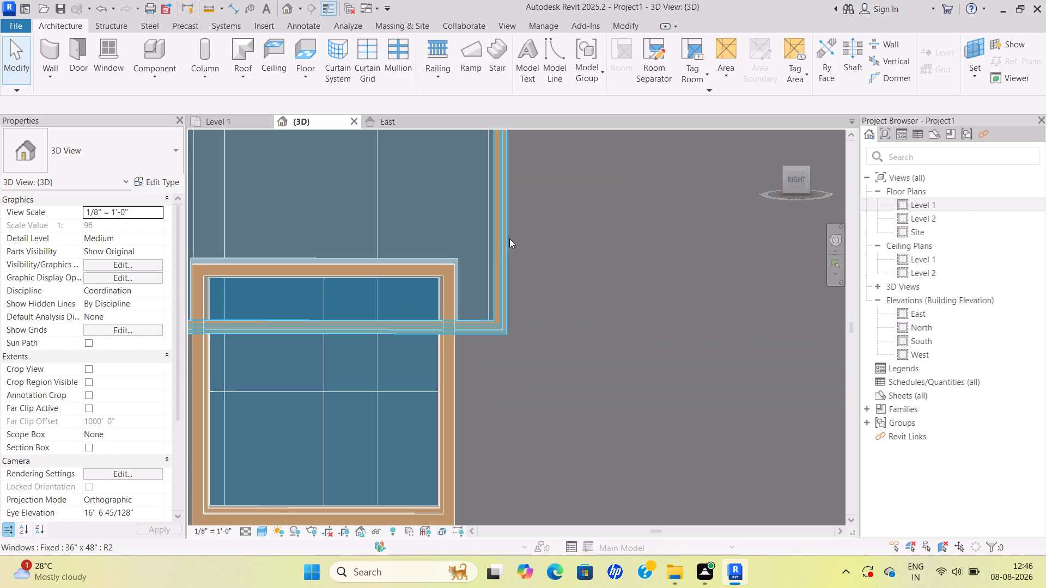
scroll(515, 232, "down", 9)
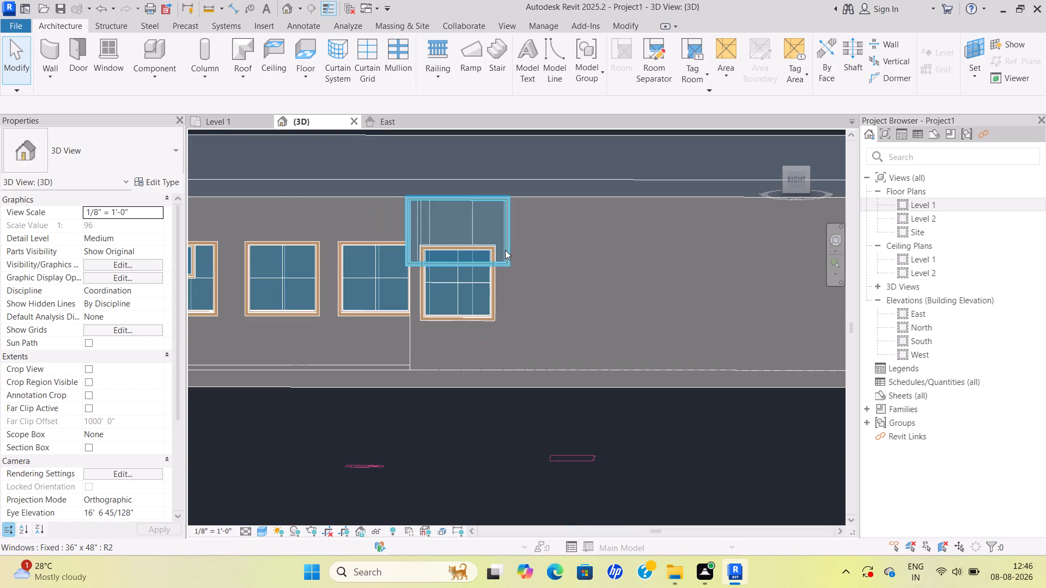
middle_click_drag(504, 250, 458, 275)
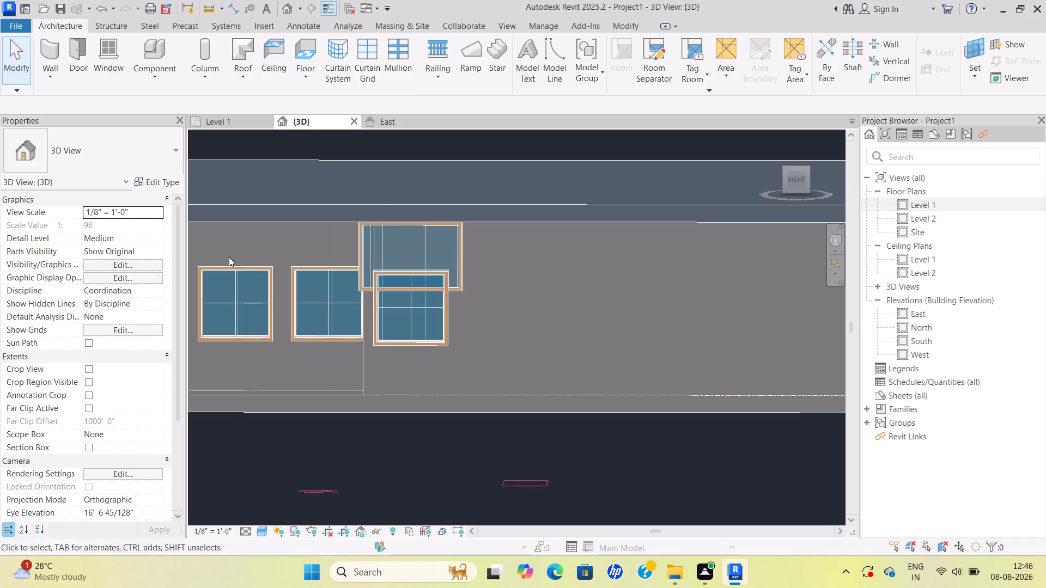
key("Escape")
scroll(296, 290, "down", 3)
middle_click_drag(304, 302, 360, 318)
scroll(269, 337, "up", 3)
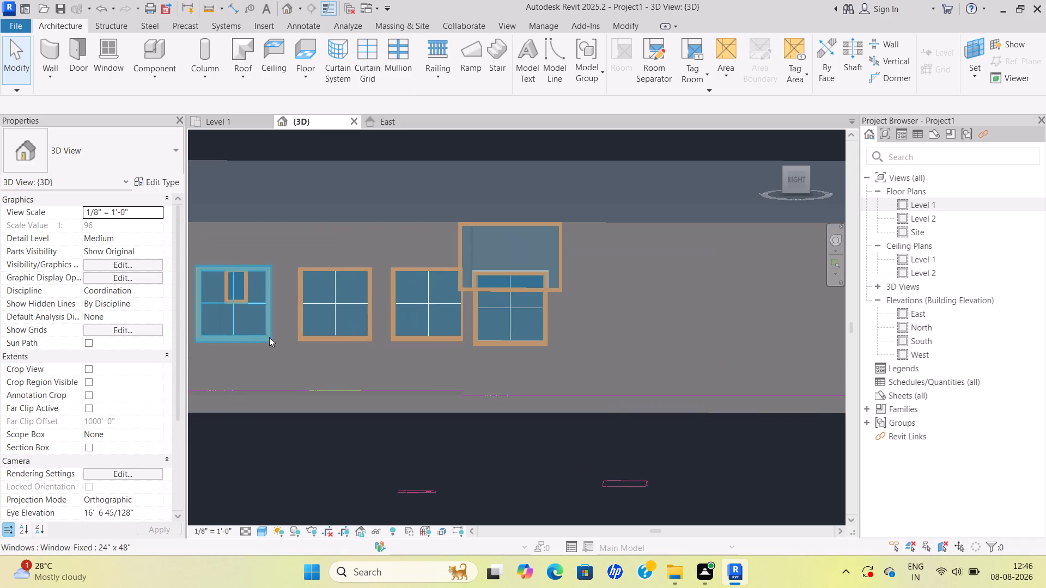
middle_click_drag(269, 337, 415, 346)
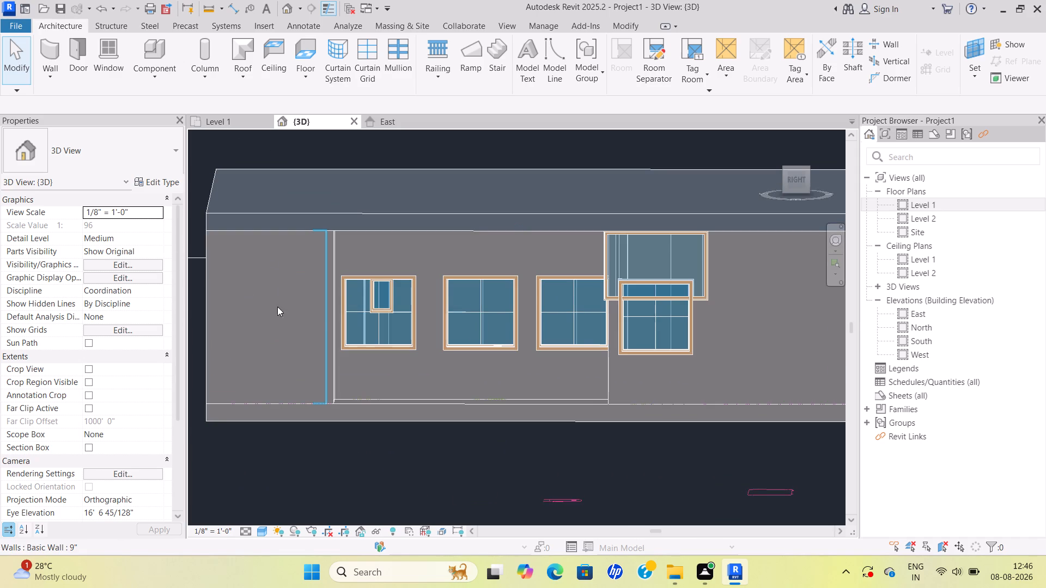
scroll(319, 317, "down", 1, "shift")
middle_click_drag(328, 322, 556, 340, "shift")
scroll(497, 335, "down", 2)
middle_click_drag(497, 335, 300, 372)
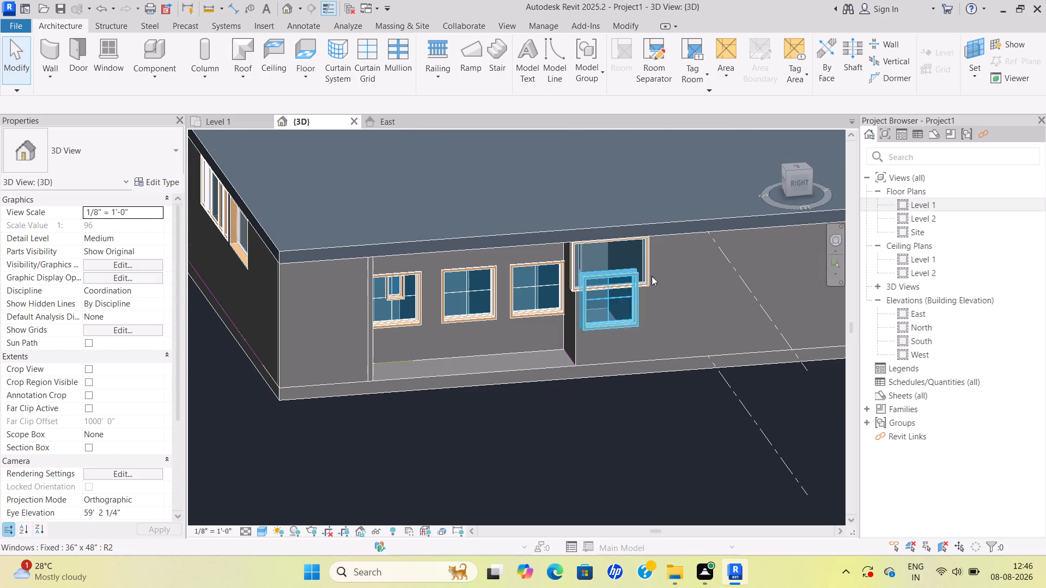
middle_click_drag(674, 277, 652, 312, "shift")
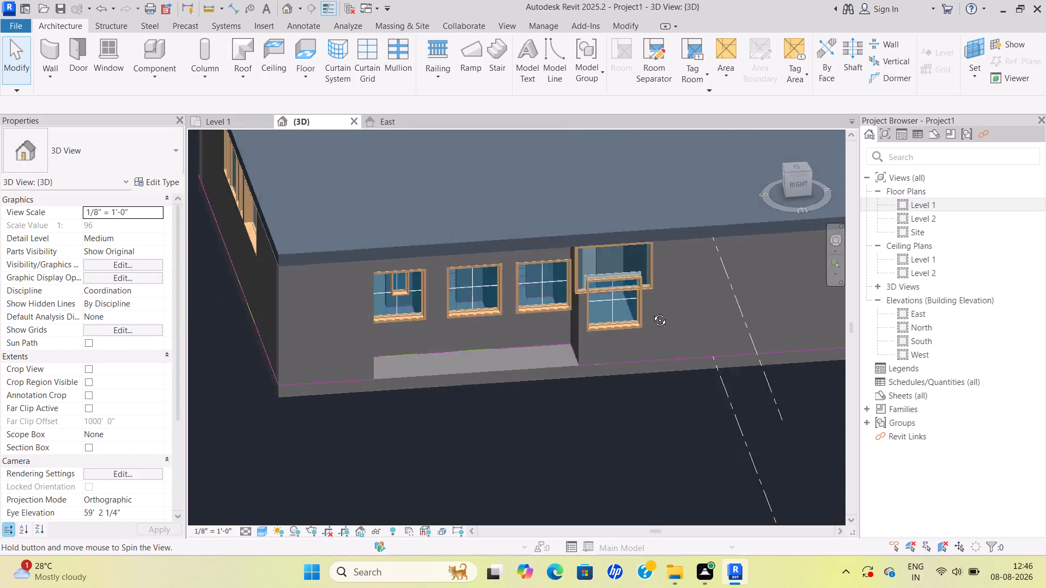
middle_click_drag(652, 312, 634, 324, "shift")
scroll(634, 324, "down", 1, "shift")
scroll(638, 303, "up", 5, "shift")
scroll(646, 305, "up", 4)
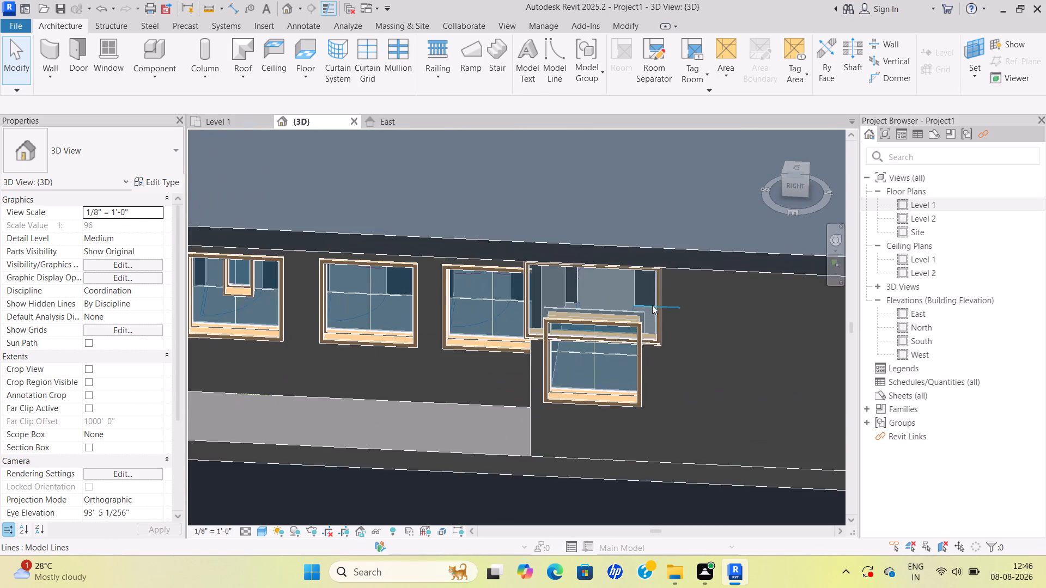
scroll(654, 305, "up", 5)
key("Escape")
key("Escape")
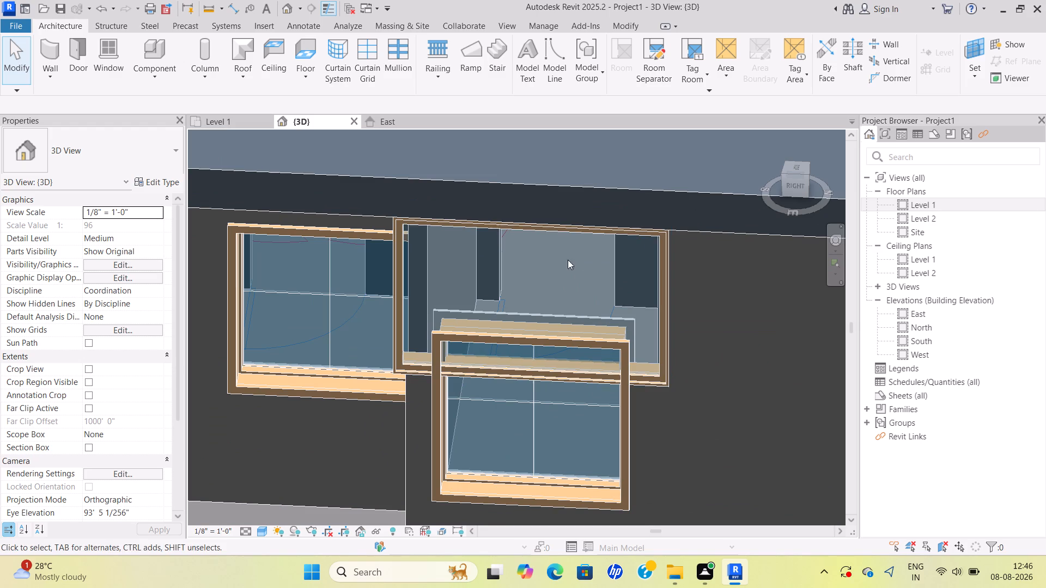
left_click(65, 20)
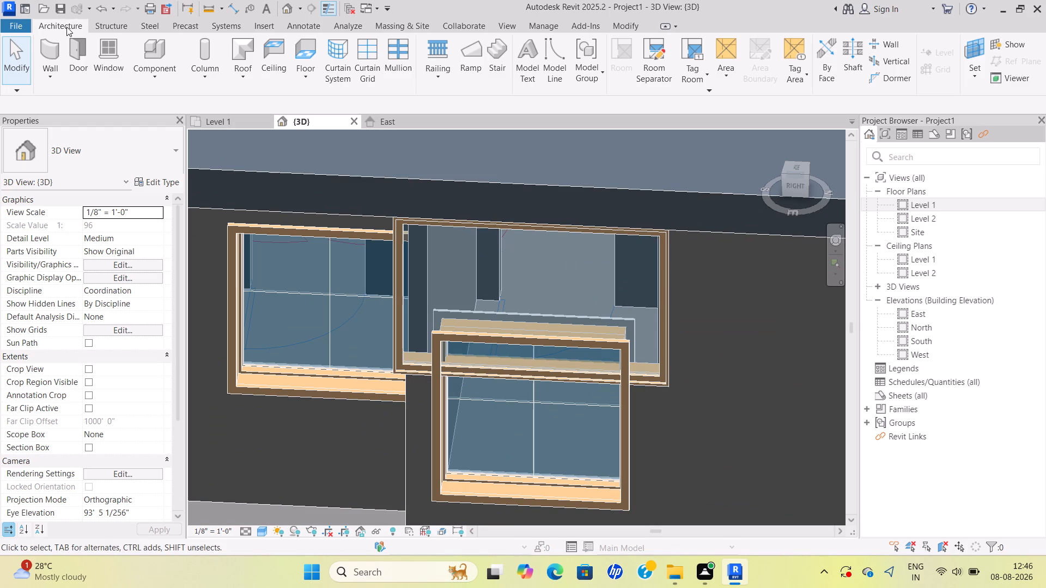
left_click(67, 27)
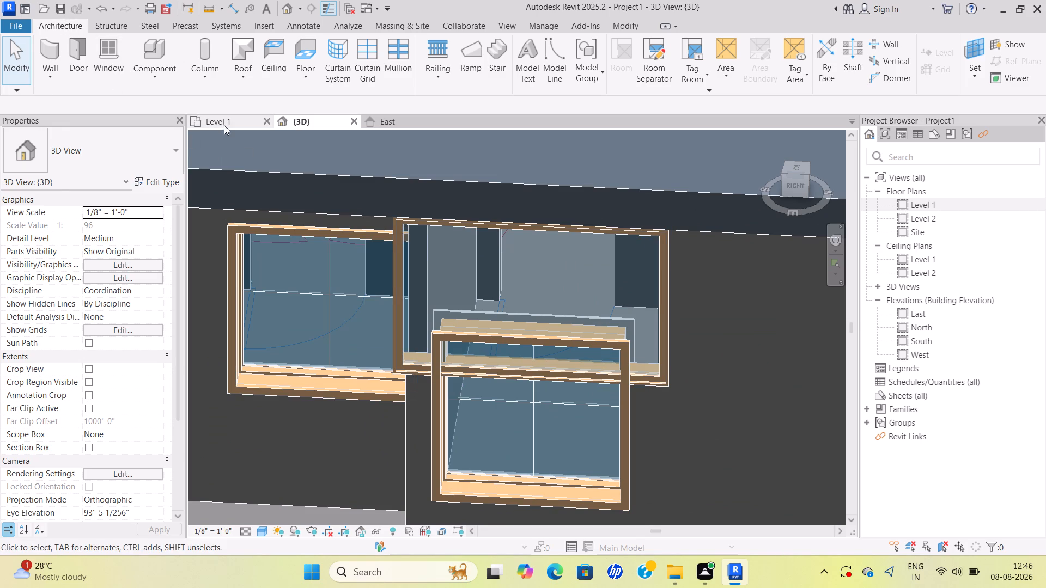
Set the width of the Window-Fixed 24" x 48" type to 6' for new window placement on the Level 1 plan.
left_click(221, 120)
scroll(501, 302, "down", 11)
middle_click_drag(503, 303, 510, 366)
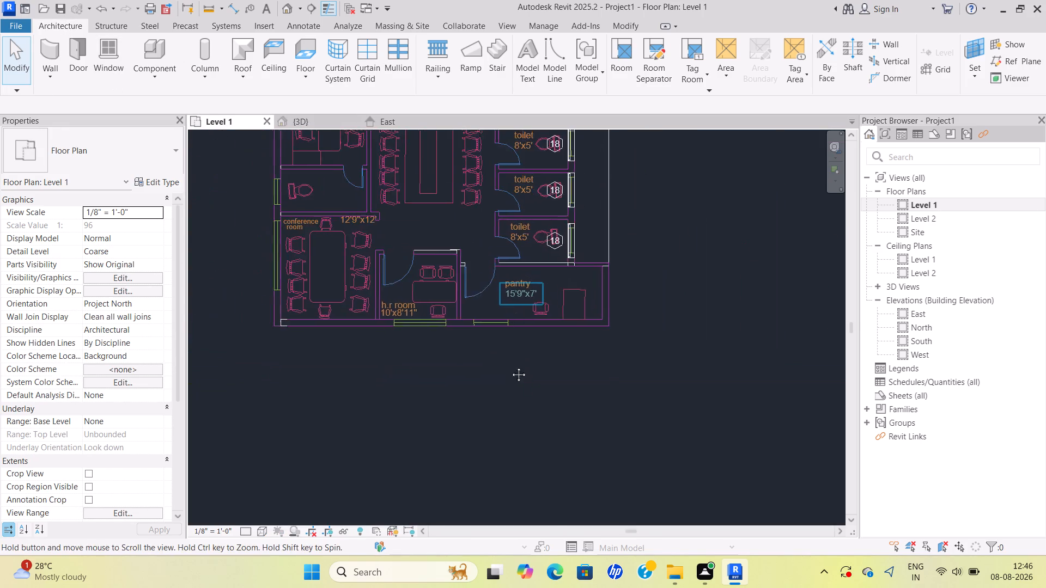
scroll(510, 366, "down", 1)
middle_click_drag(510, 366, 511, 403)
scroll(565, 299, "up", 5)
scroll(566, 336, "down", 2)
middle_click_drag(567, 336, 552, 260)
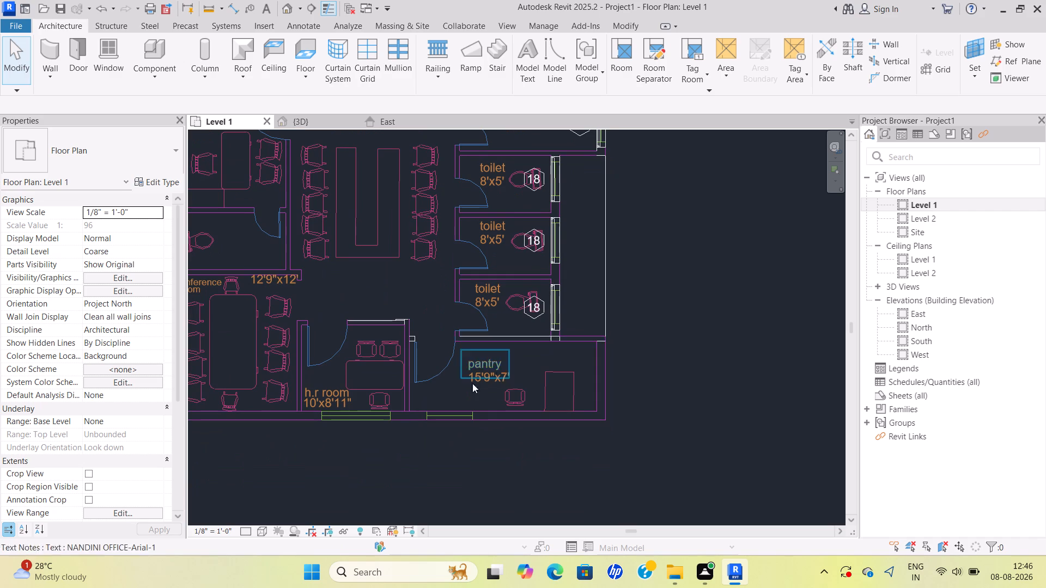
middle_click_drag(385, 411, 461, 388)
scroll(441, 400, "up", 5)
key("grave")
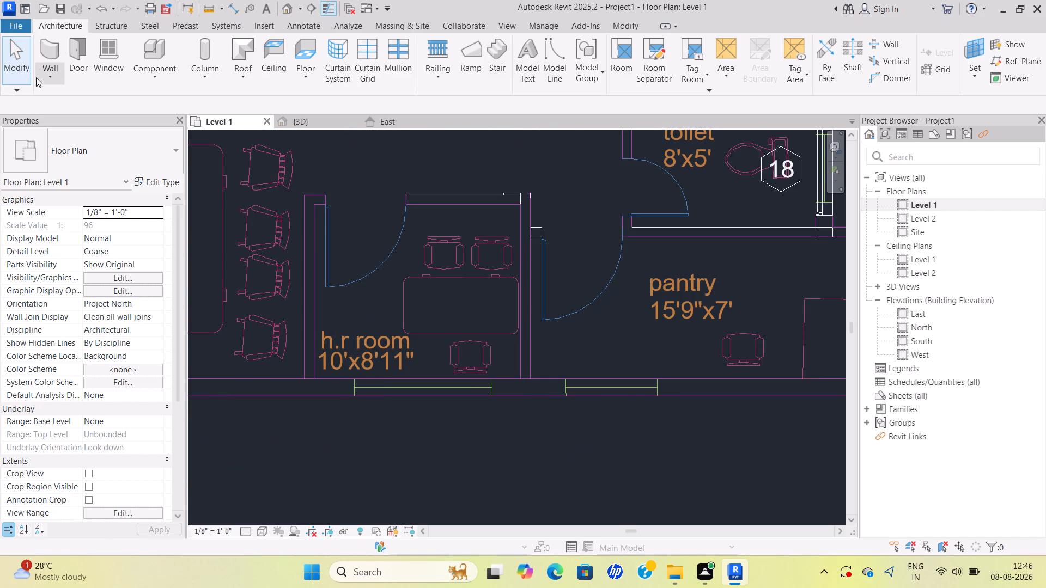
left_click(104, 70)
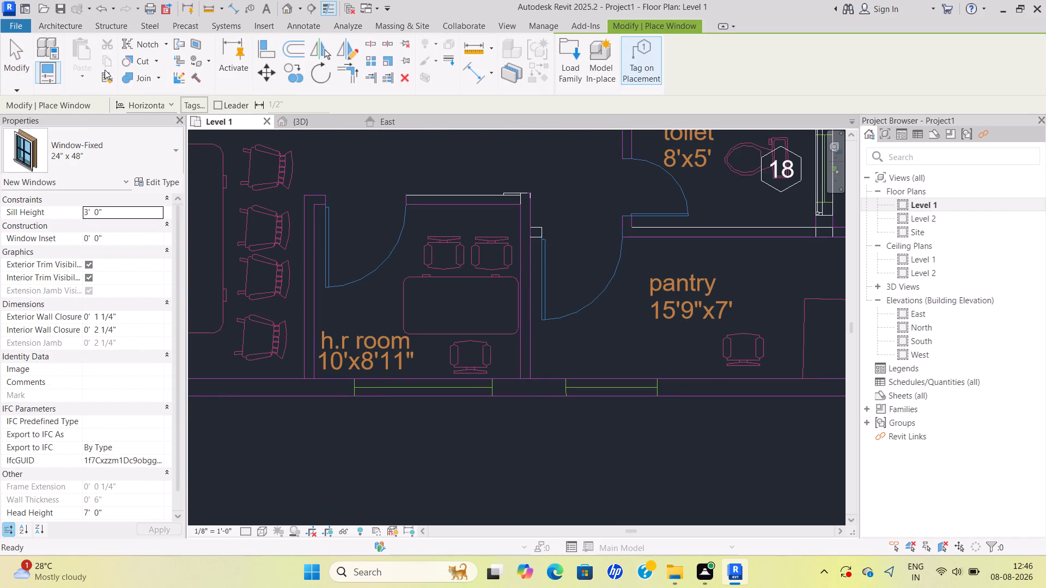
left_click(163, 177)
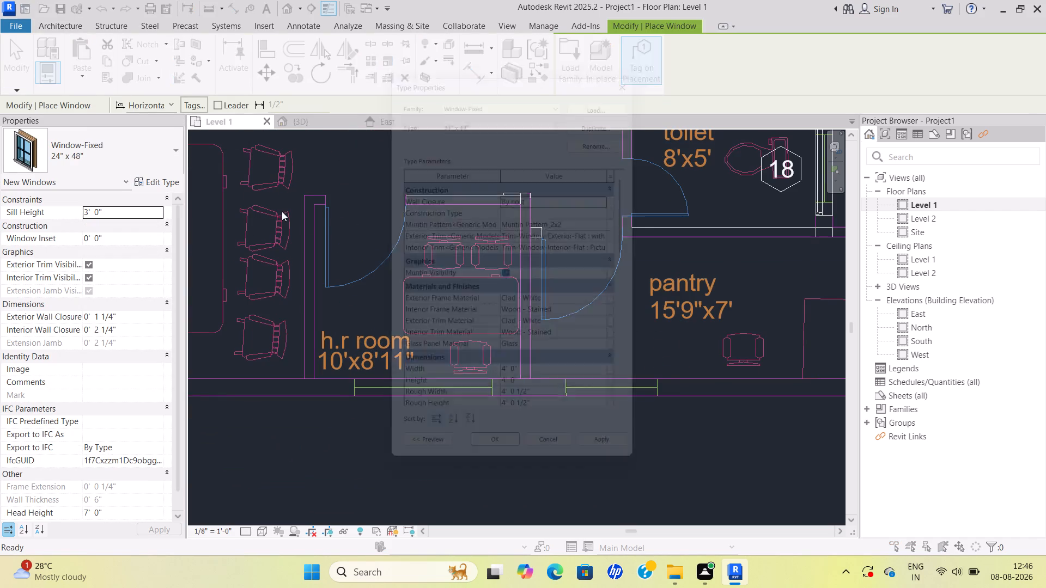
left_click(536, 384)
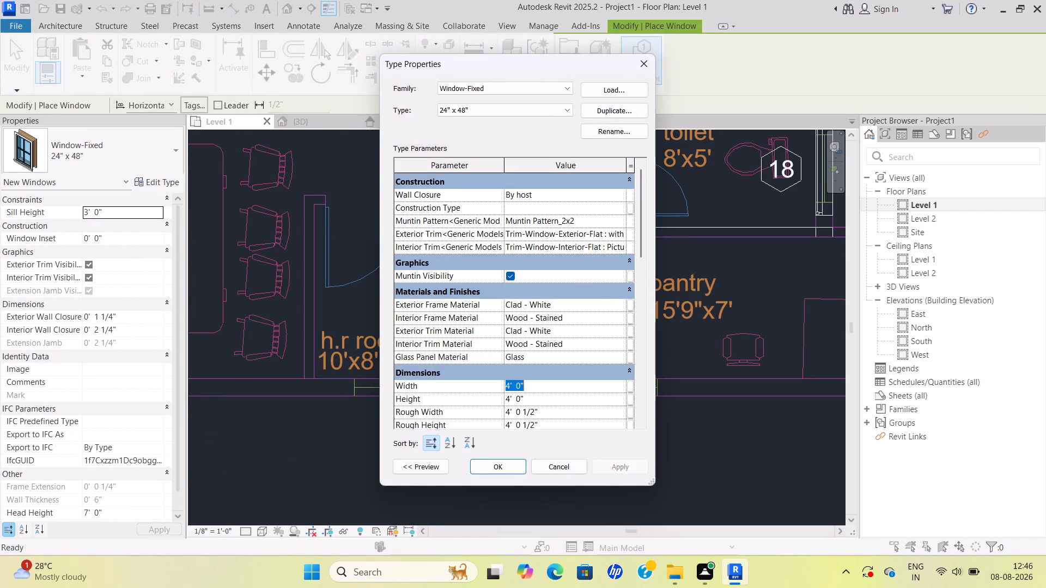
key("BackSpace")
key("BackSpace")
key("BackSpace")
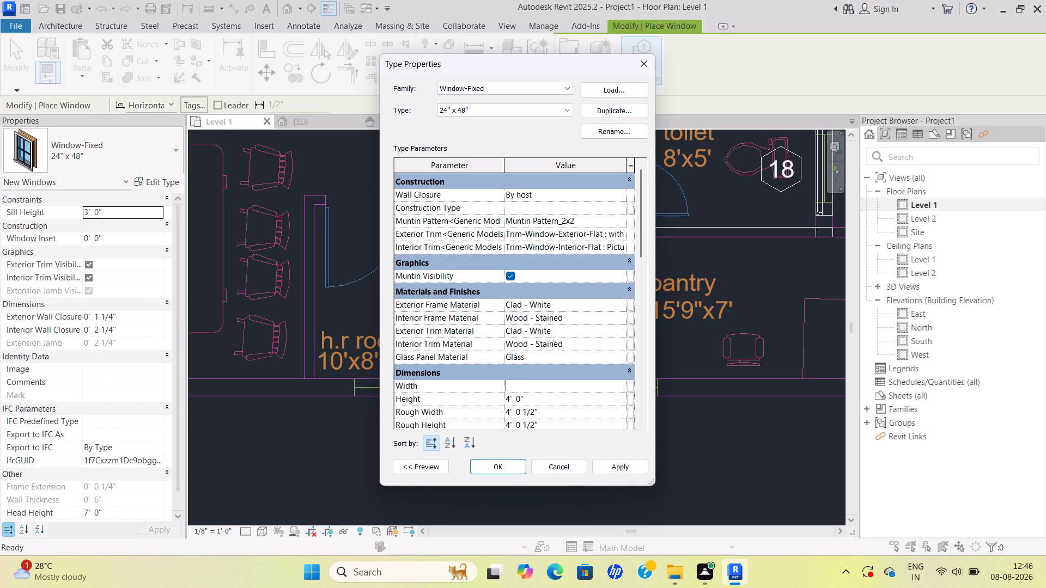
type("6'")
key("Return")
left_click(498, 470)
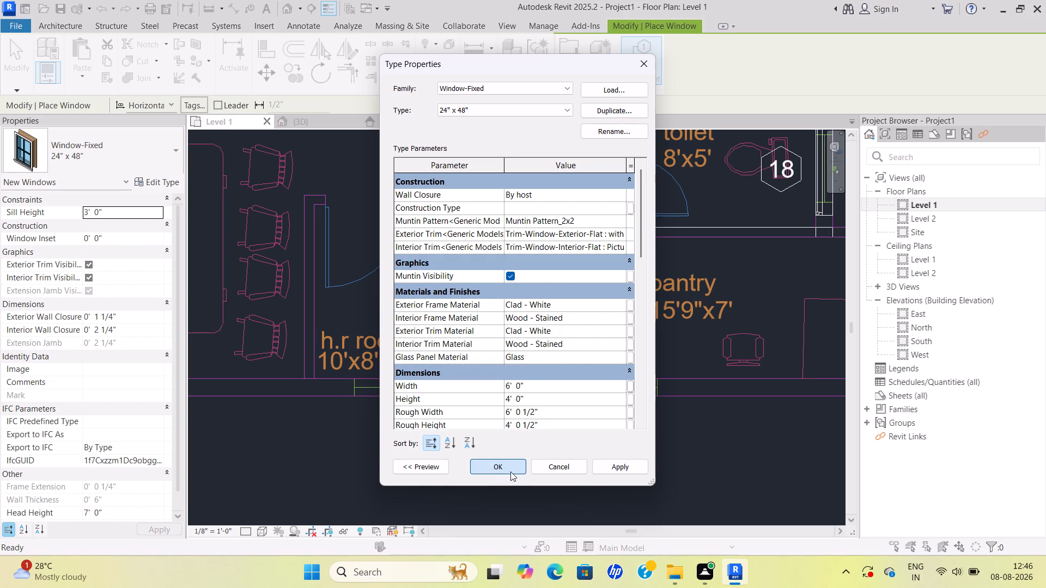
left_click(495, 470)
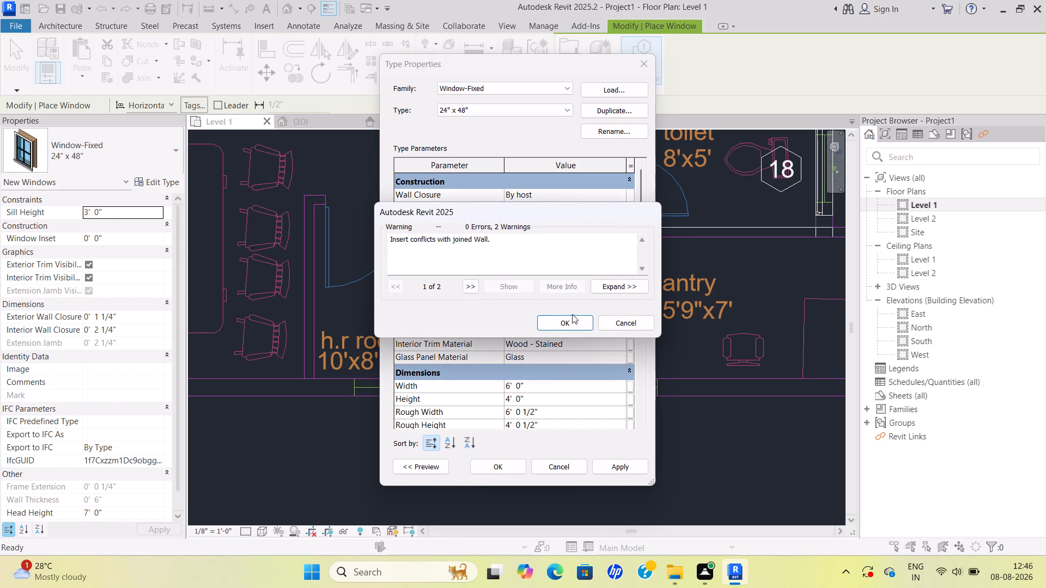
key("grave")
left_click(566, 324)
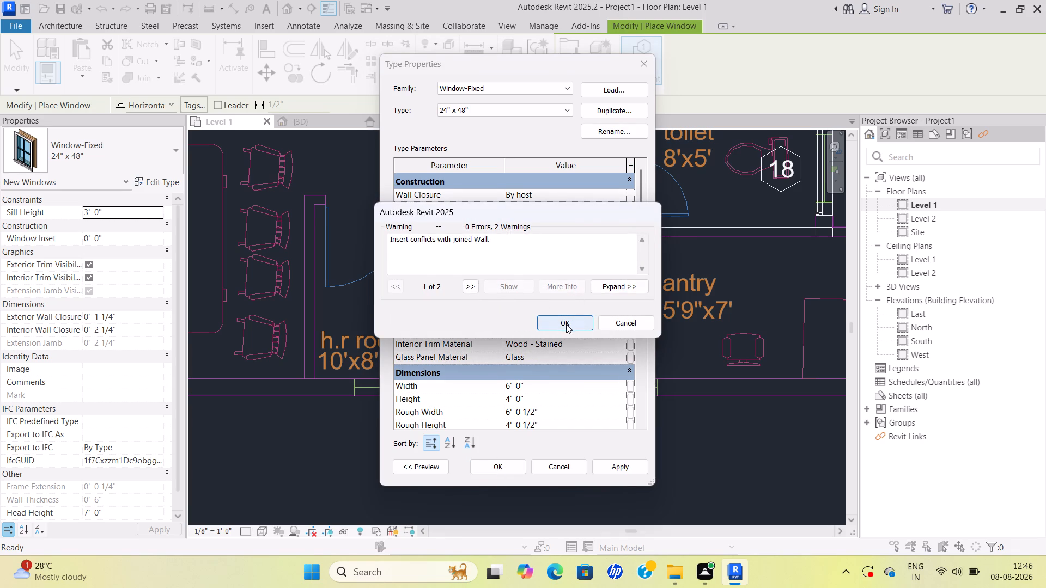
left_click(498, 468)
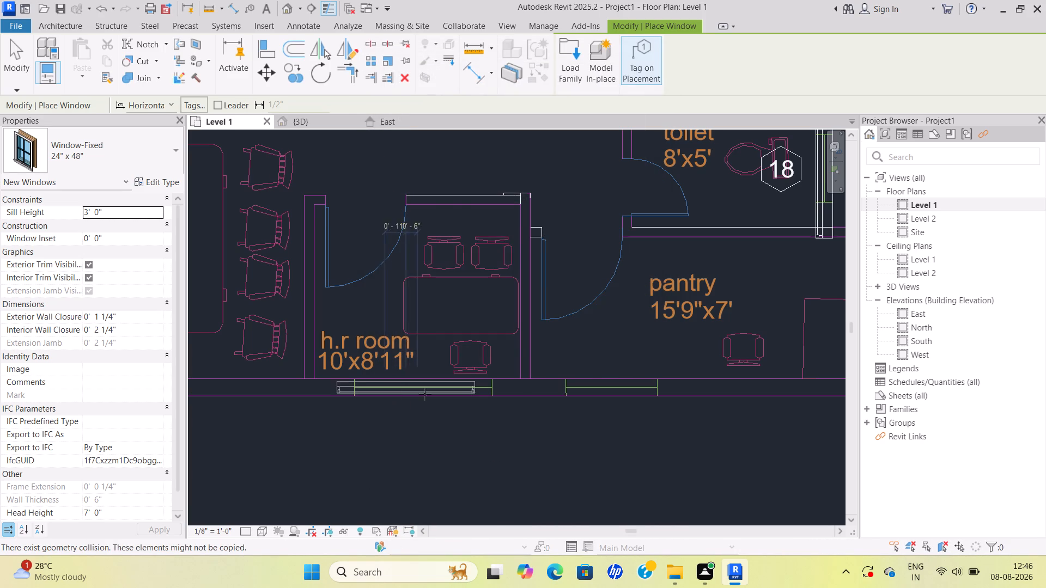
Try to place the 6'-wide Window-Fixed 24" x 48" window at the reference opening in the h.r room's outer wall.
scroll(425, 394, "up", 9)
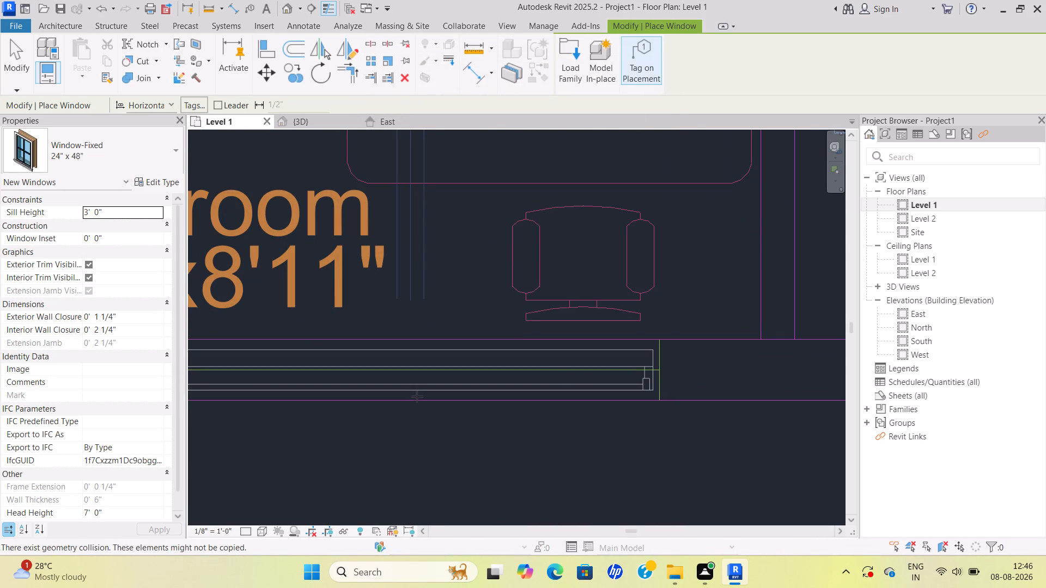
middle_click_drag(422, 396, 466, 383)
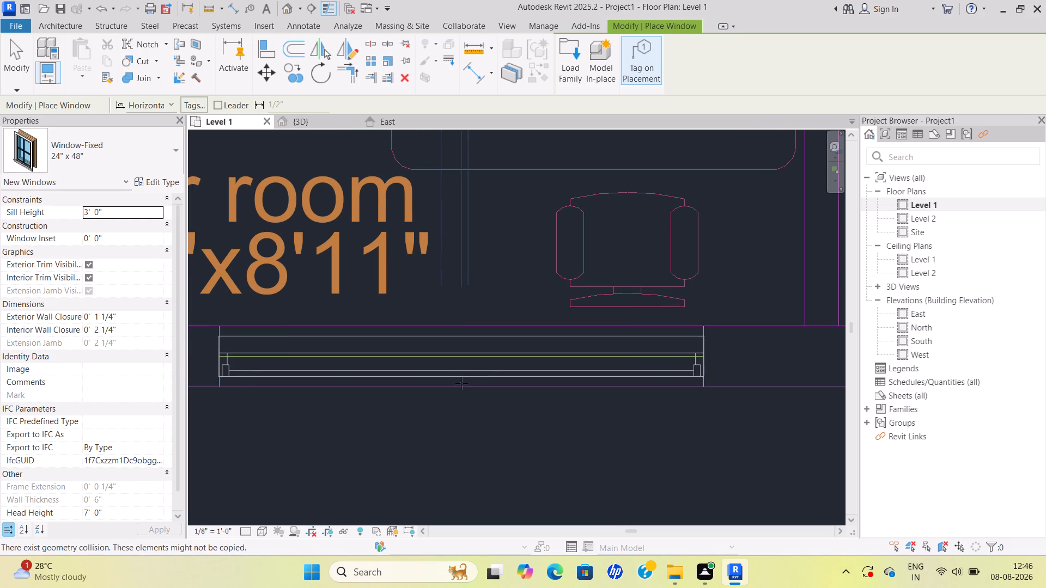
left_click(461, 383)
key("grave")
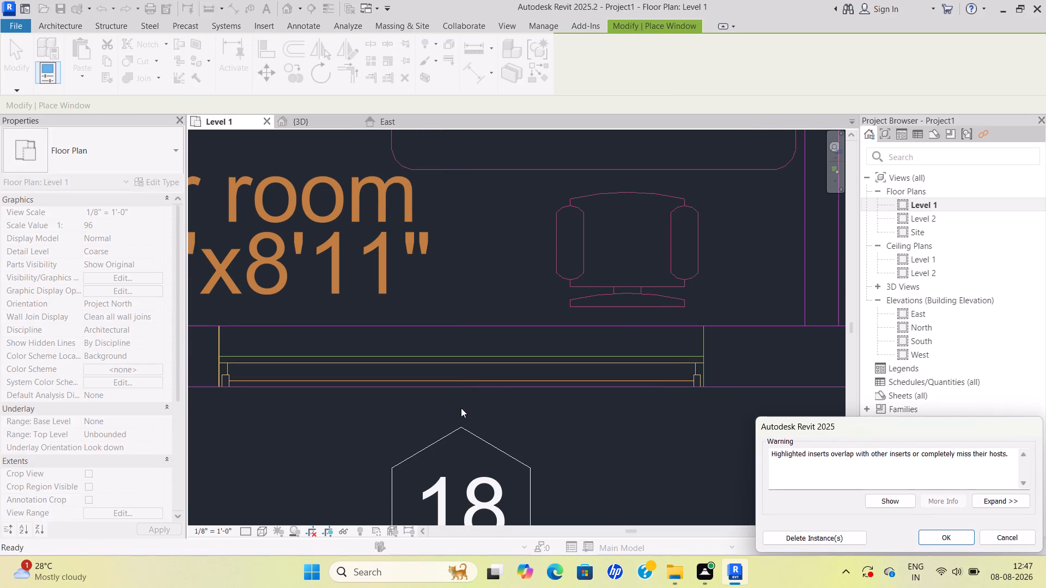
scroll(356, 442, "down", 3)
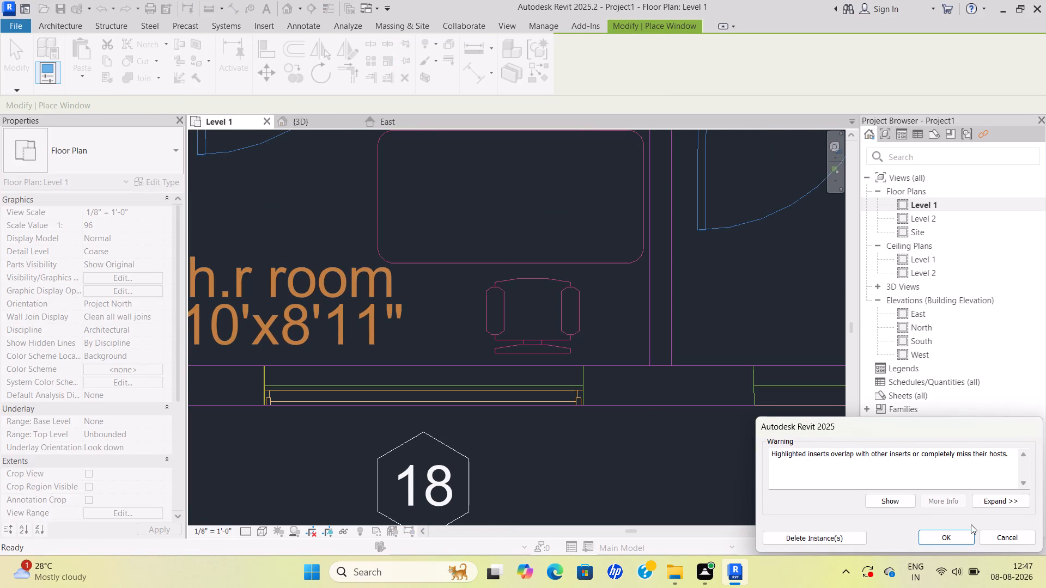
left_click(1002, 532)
Delete the Window-Fixed 24" x 48" window in the outer wall of the 8'x5' toilet nearest the pantry.
scroll(546, 445, "down", 6)
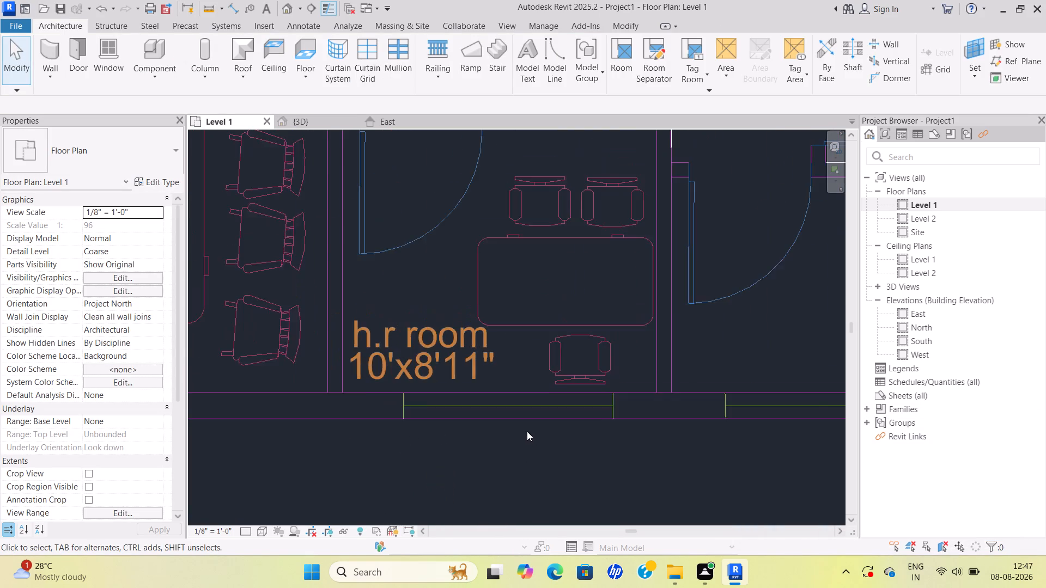
scroll(527, 431, "down", 2)
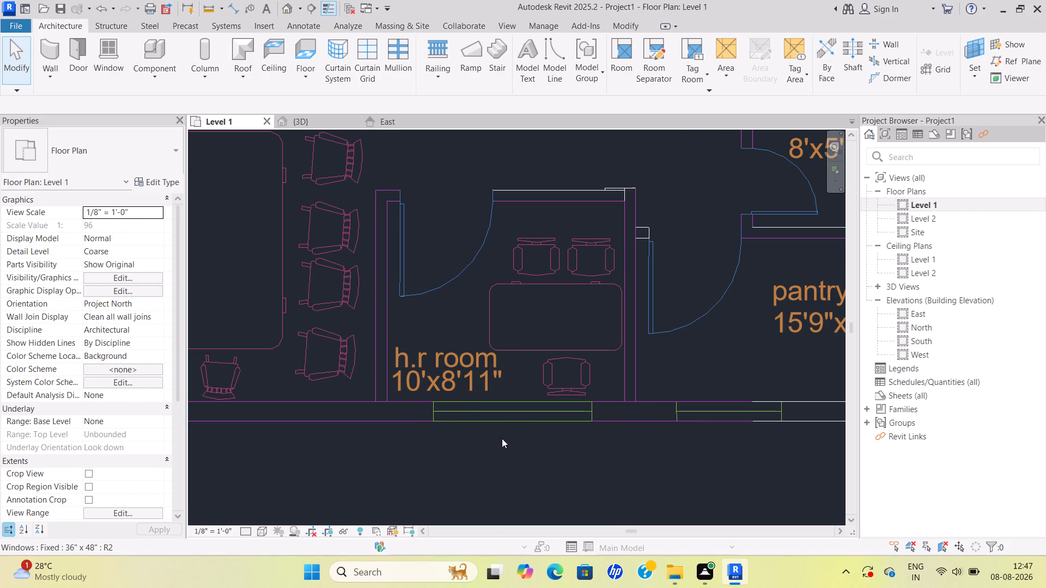
scroll(509, 417, "down", 2)
scroll(502, 426, "up", 2)
scroll(611, 425, "down", 1)
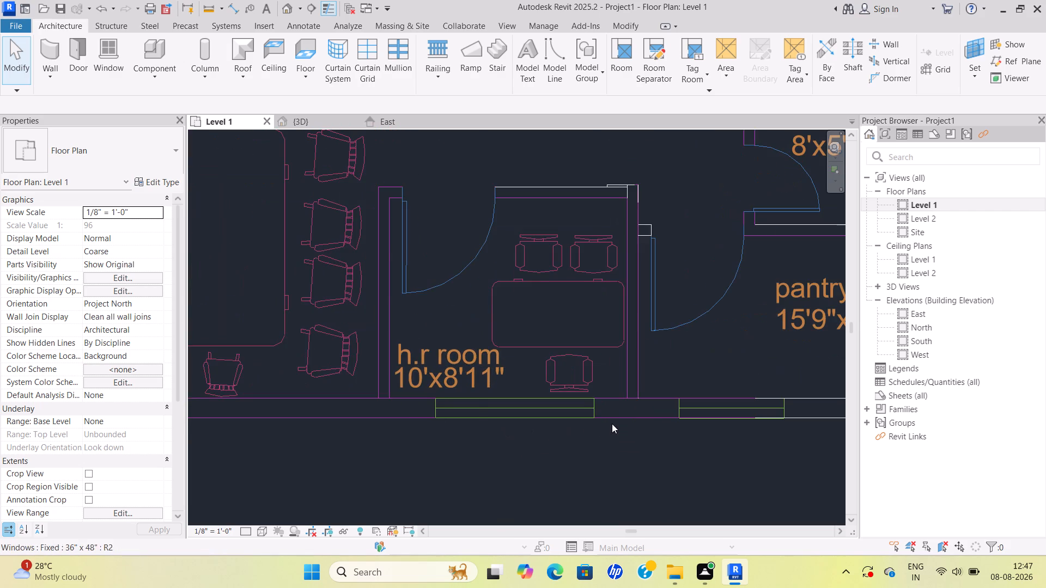
scroll(612, 424, "down", 2)
middle_click_drag(610, 423, 403, 458)
scroll(528, 373, "down", 2)
middle_click_drag(528, 373, 525, 442)
scroll(615, 317, "up", 5)
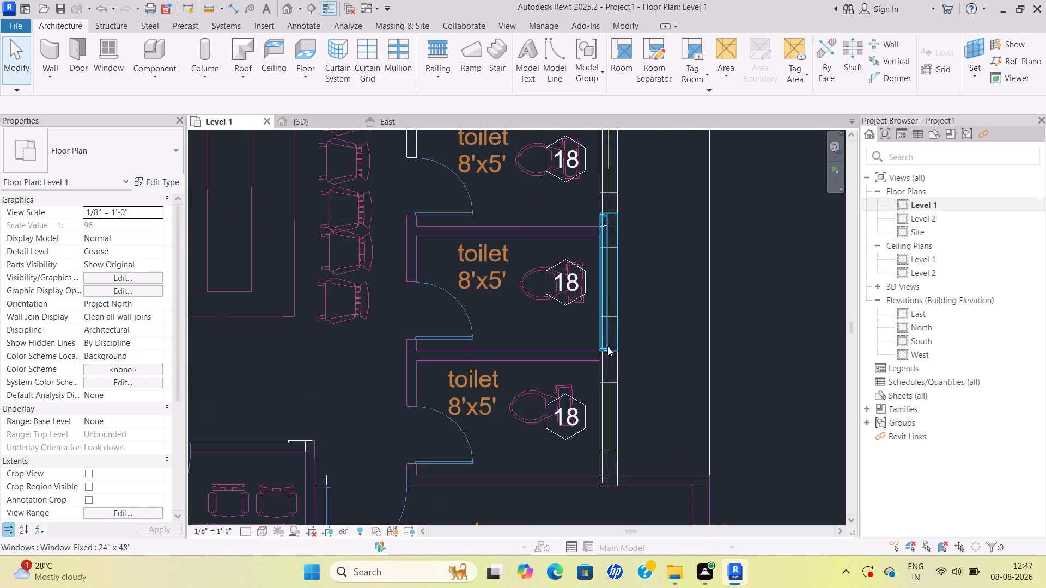
scroll(615, 366, "up", 6)
scroll(634, 436, "down", 5)
middle_click_drag(634, 433, 638, 362)
scroll(617, 480, "up", 6)
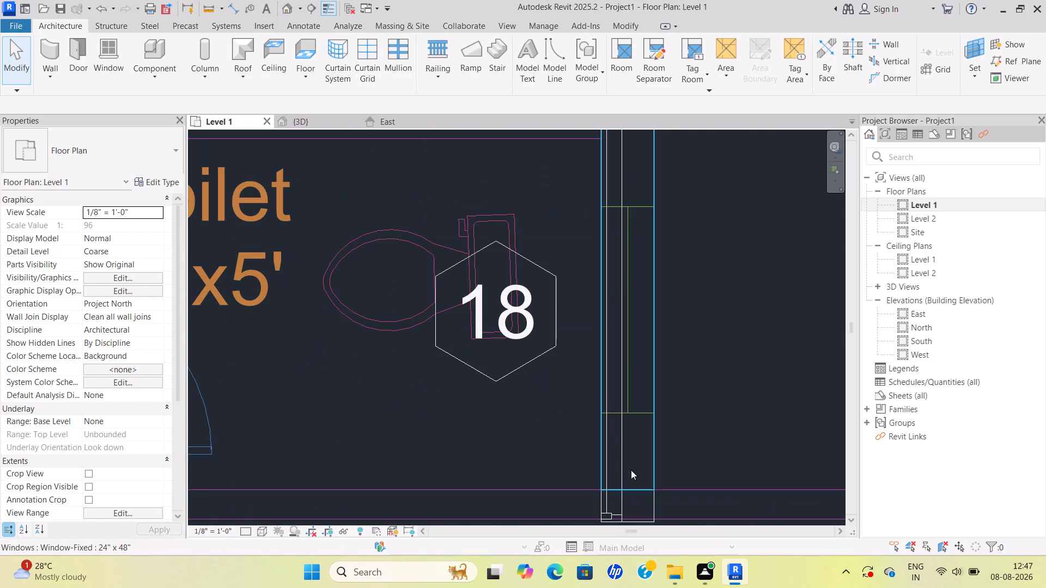
left_click(651, 462)
key("Delete")
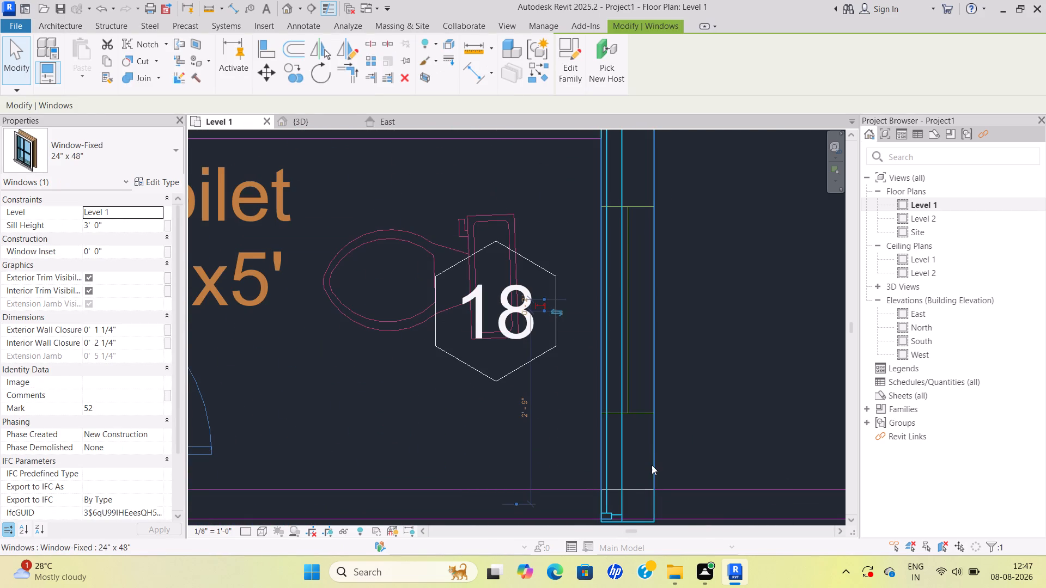
Delete the Window-Fixed 24" x 48" window in the outer wall of the 8'x5' toilet farthest from the pantry.
scroll(619, 440, "down", 7)
middle_click_drag(587, 259, 597, 350)
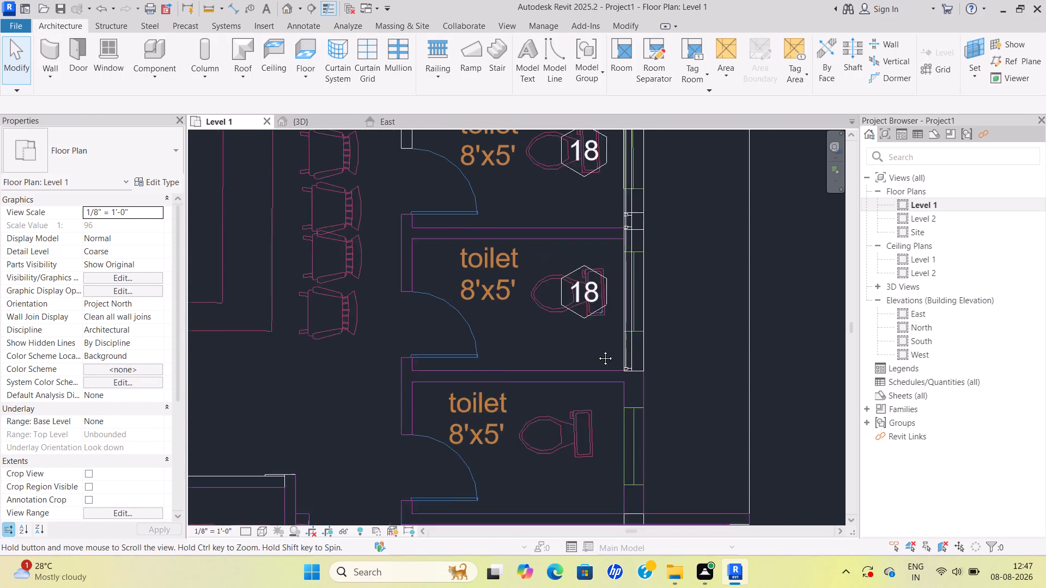
middle_click_drag(597, 350, 589, 372)
scroll(627, 213, "up", 1)
middle_click_drag(630, 218, 635, 340)
middle_click_drag(720, 390, 781, 313)
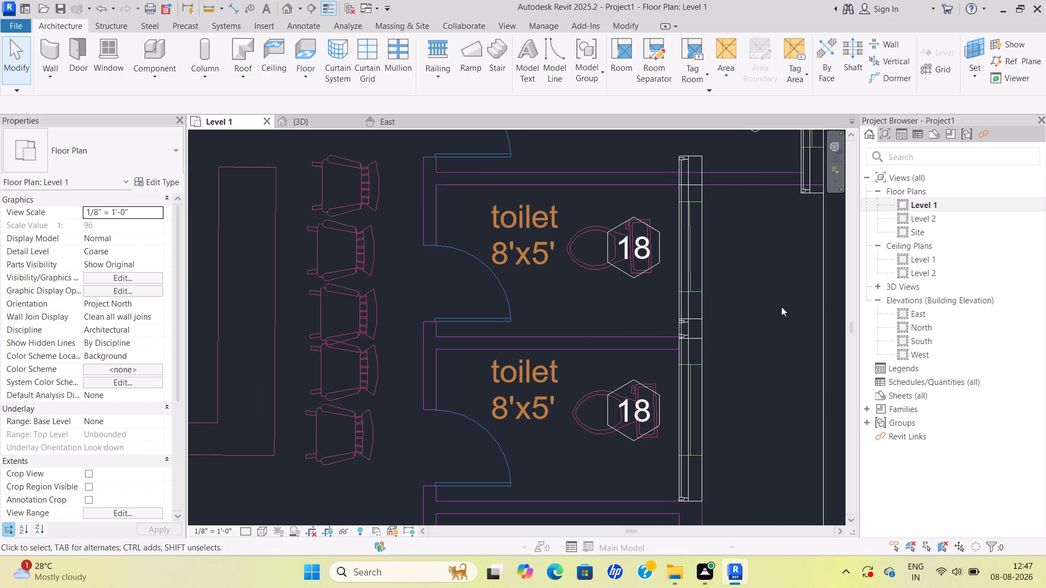
scroll(719, 271, "up", 5)
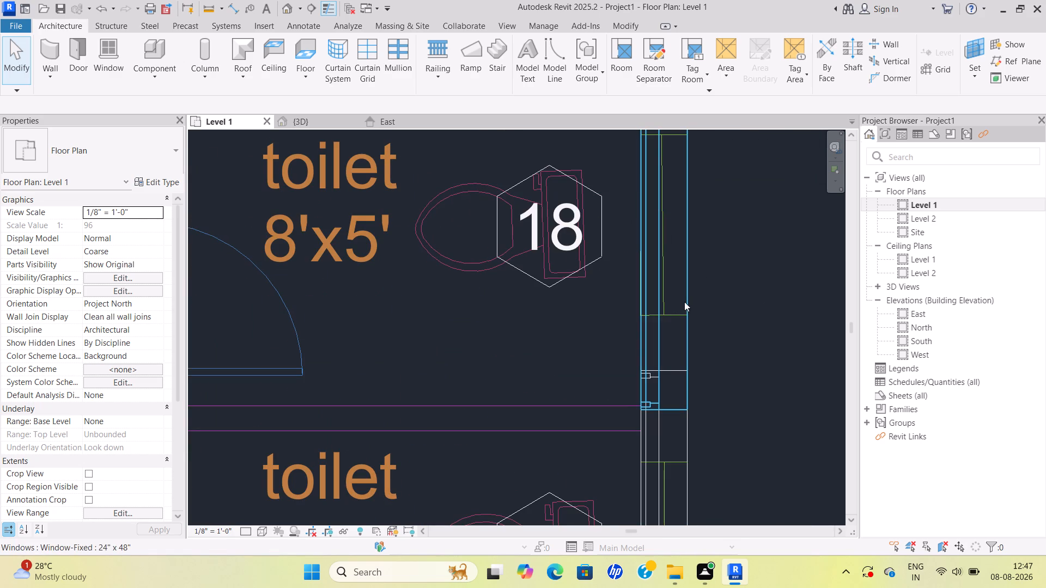
left_click(687, 300)
key("Delete")
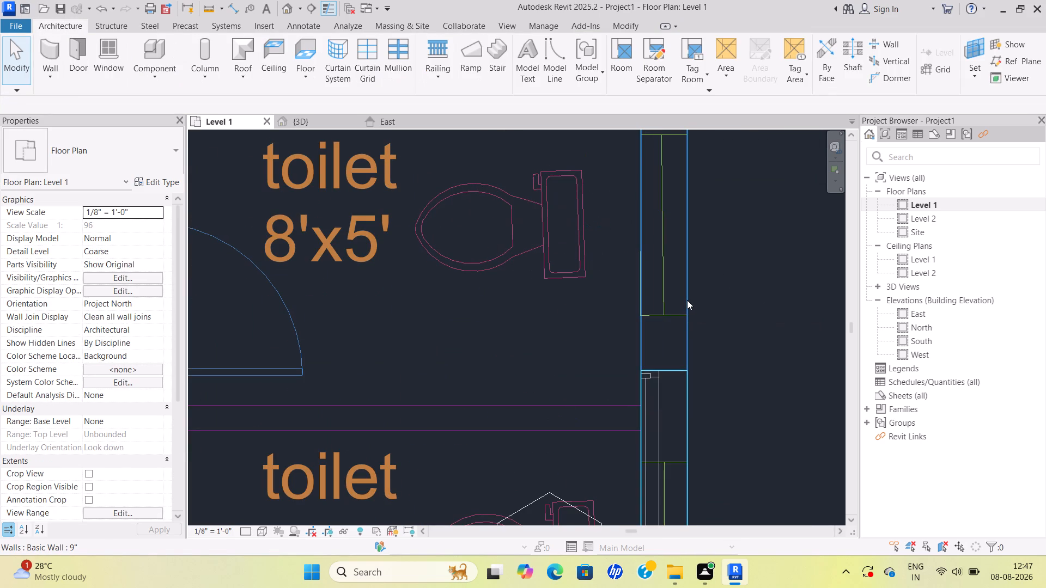
Delete the 9" Basic Wall along the outer side of the three 8'x5' toilets, together with its remaining window.
scroll(687, 299, "down", 1)
left_click(688, 314)
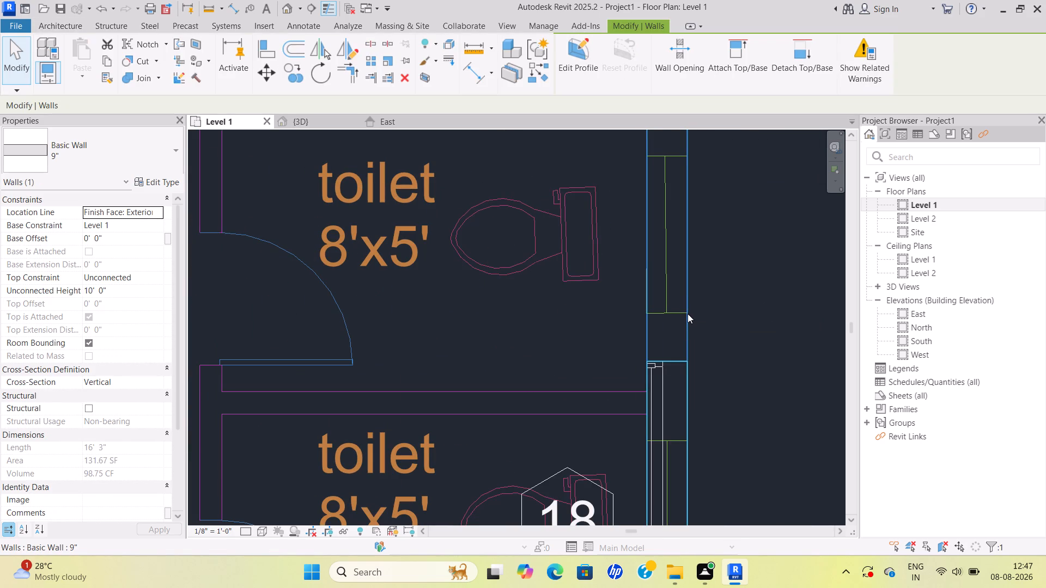
key("Delete")
scroll(688, 314, "up", 1)
scroll(690, 313, "down", 1)
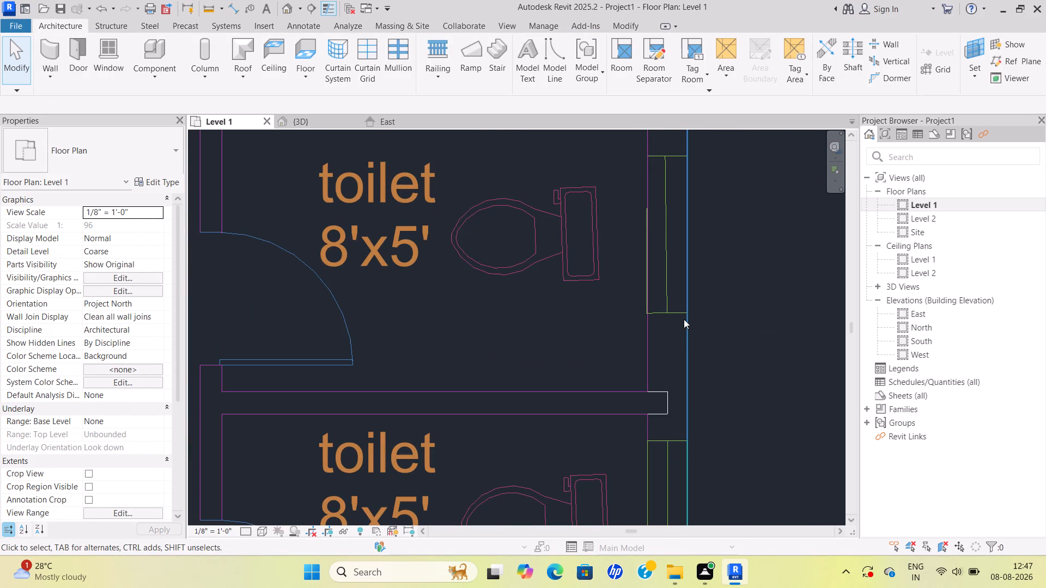
scroll(606, 310, "down", 2)
key("Escape")
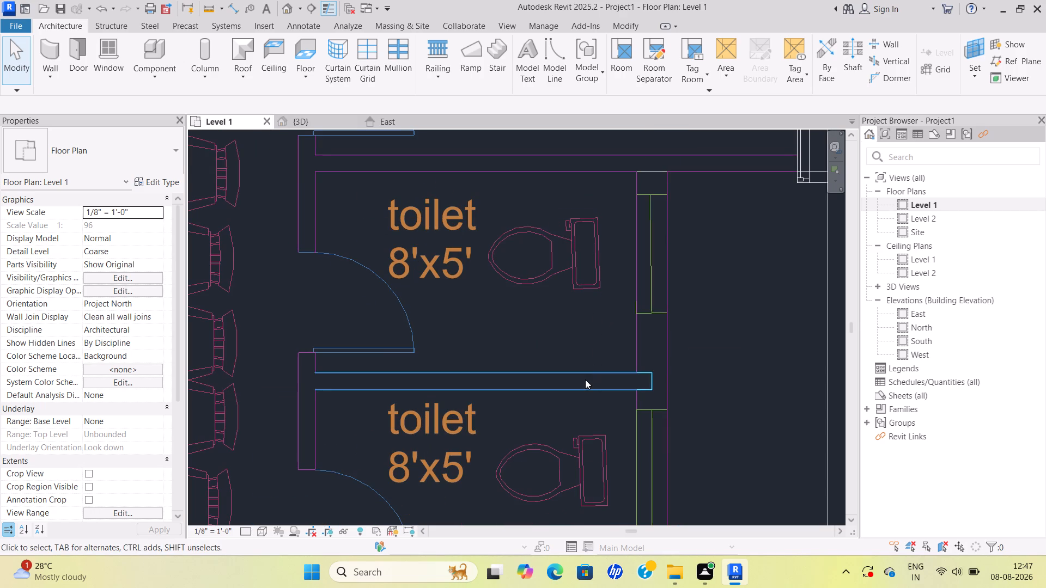
key("Escape")
key("Escape")
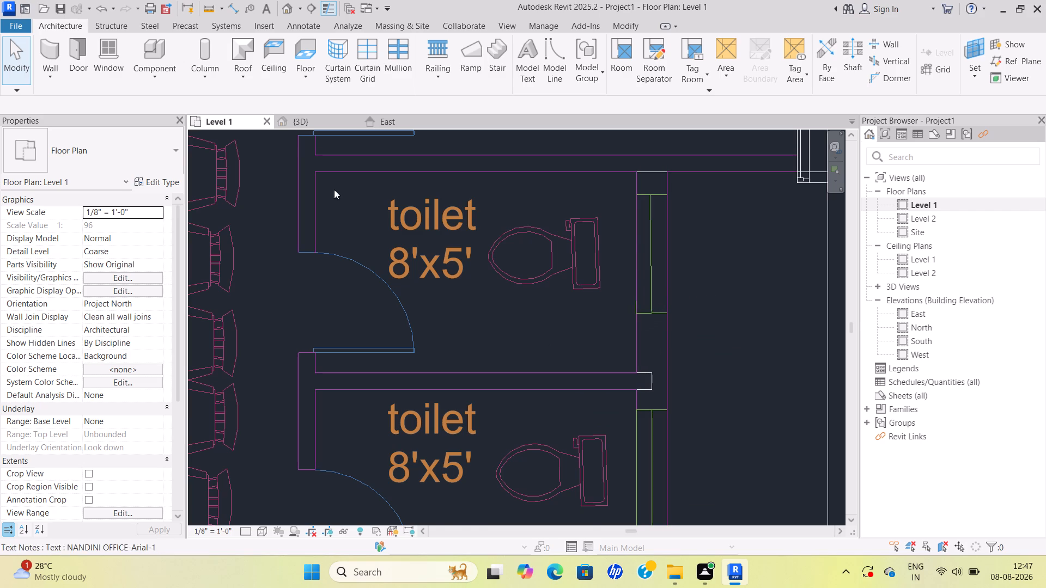
Delete the Window-Fixed 24" x 48" window in the outer wall of the larger toilet above the three 8'x5' toilets.
scroll(345, 176, "up", 1)
scroll(282, 285, "down", 9)
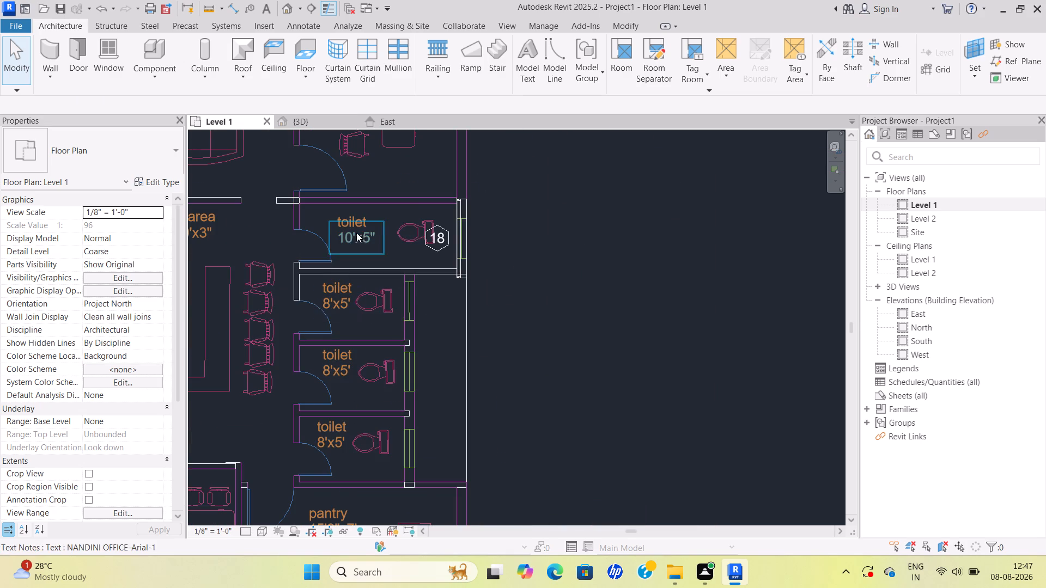
scroll(449, 201, "up", 14)
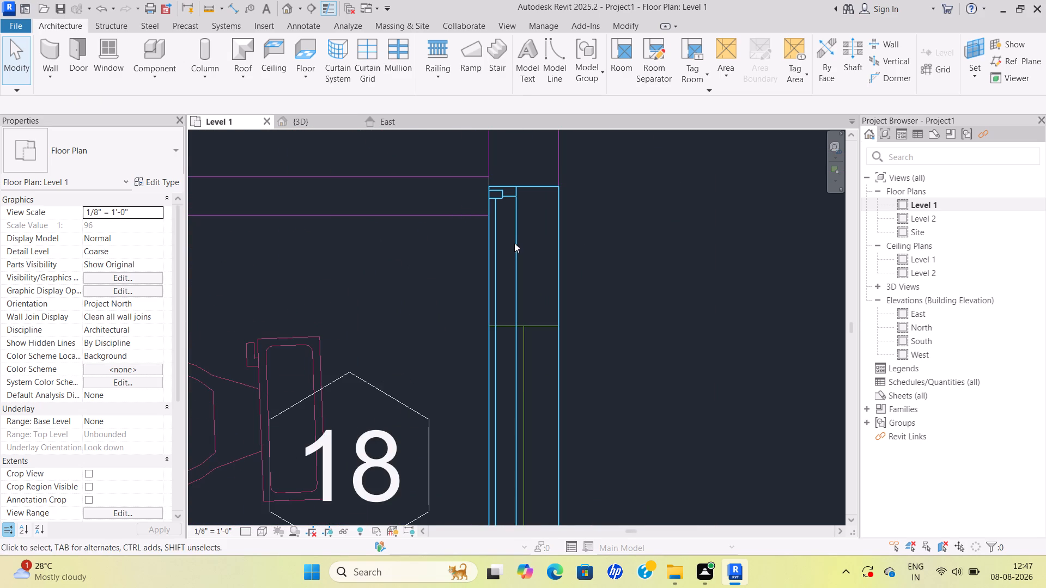
left_click(515, 243)
key("Delete")
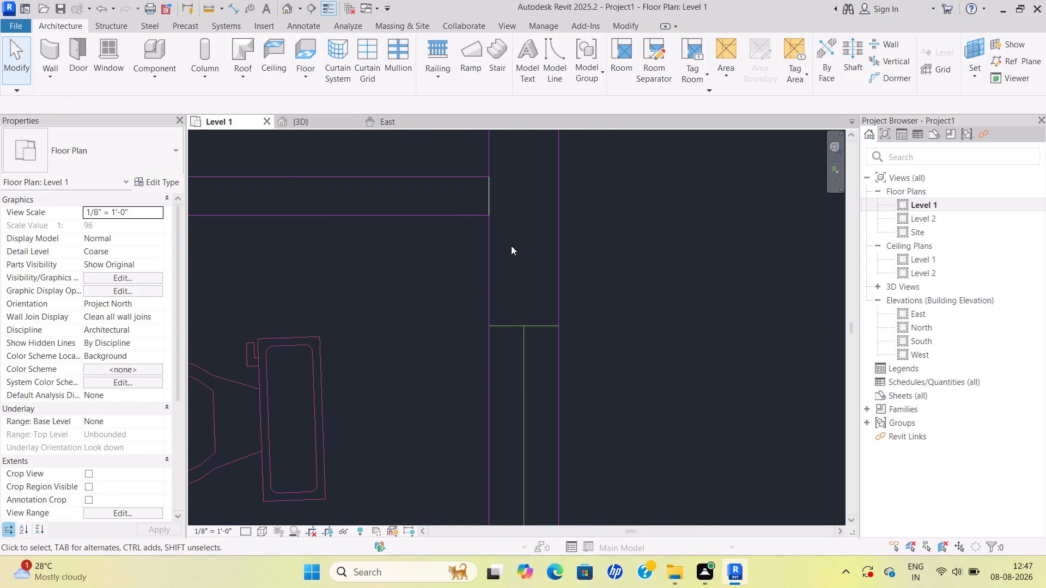
Duplicate the Window-Fixed 24" x 48" type for new windows and name the copy wind3'.
scroll(521, 321, "down", 1)
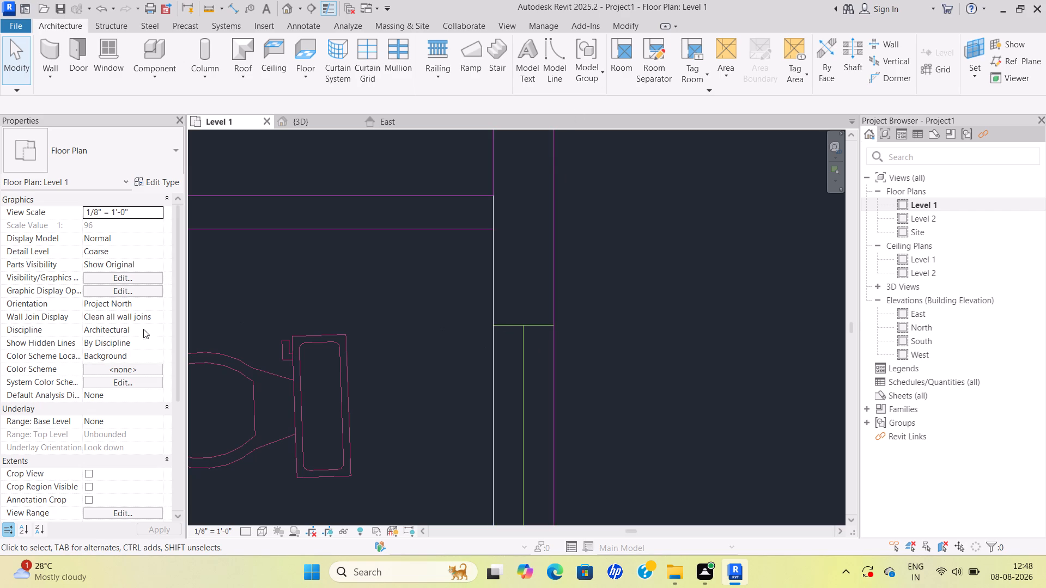
left_click_drag(29, 17, 34, 22)
left_click(44, 24)
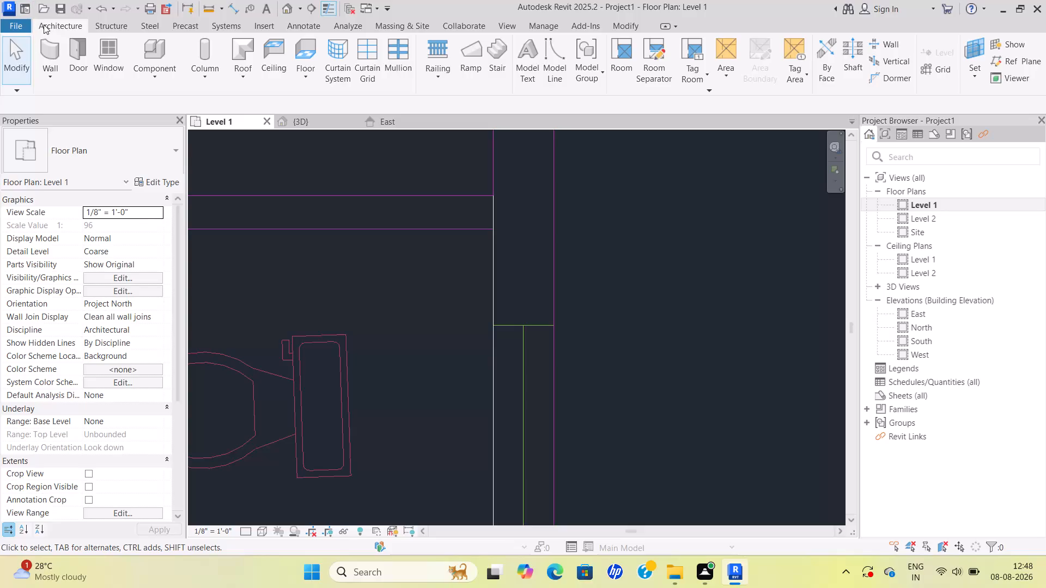
left_click(111, 56)
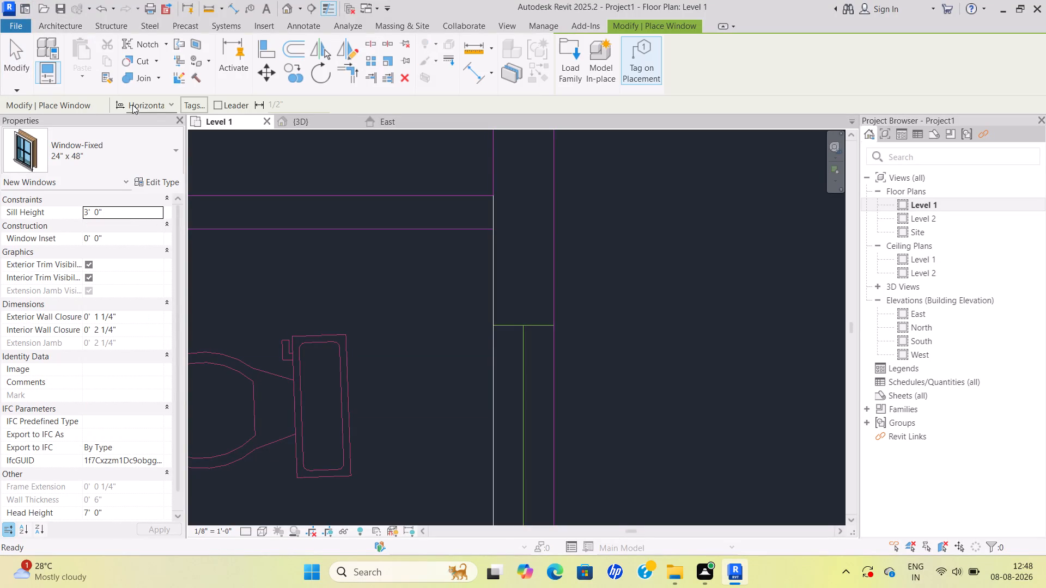
left_click(156, 180)
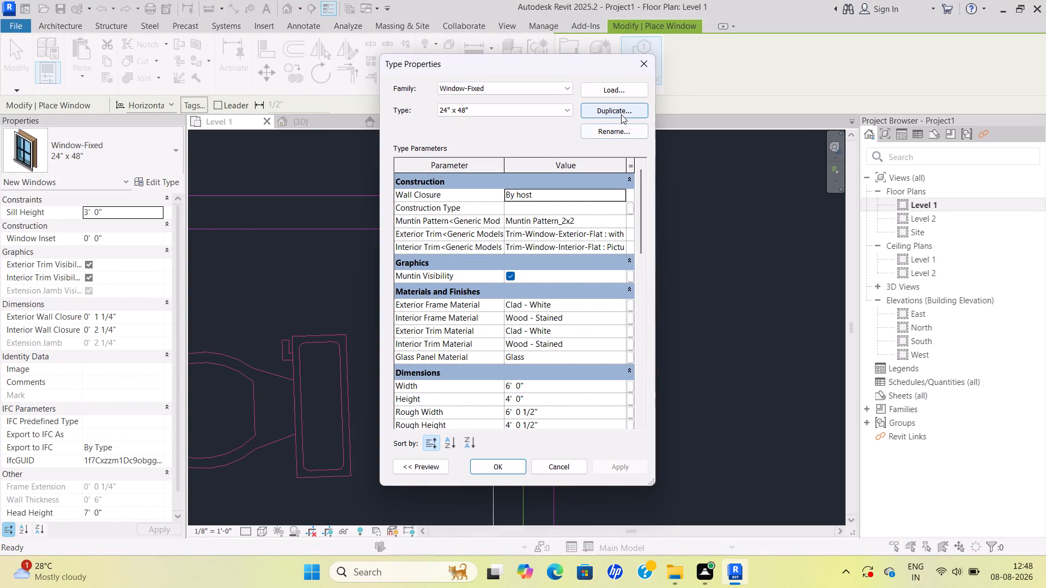
left_click(621, 114)
left_click(526, 254)
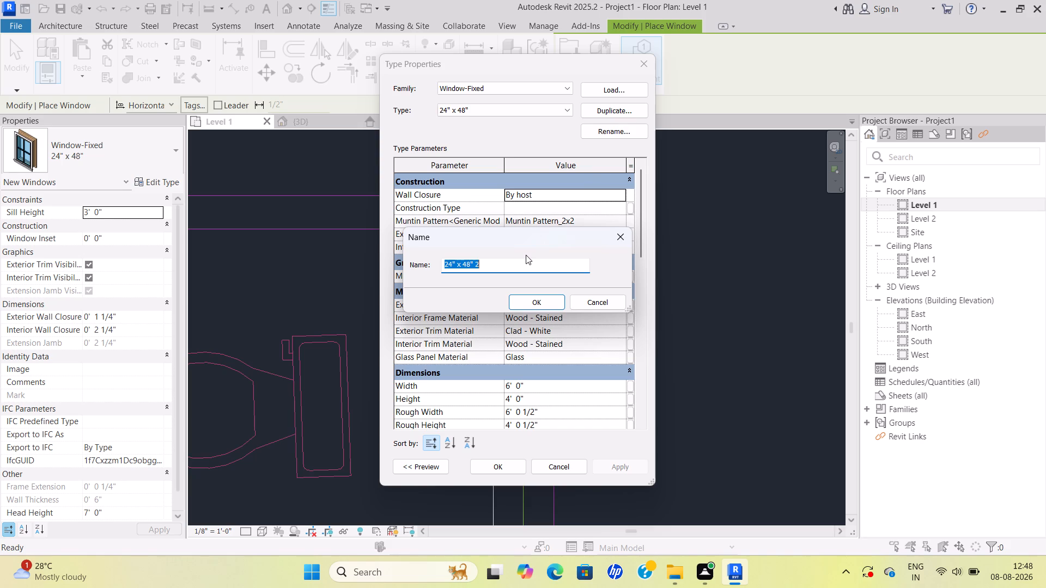
key("BackSpace")
key("BackSpace")
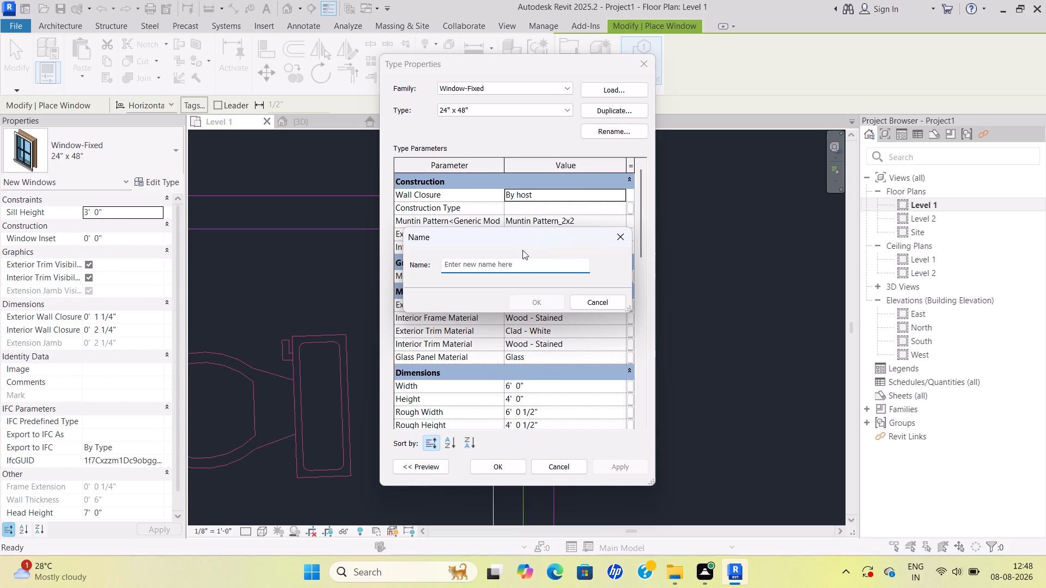
type("wa")
type("ll")
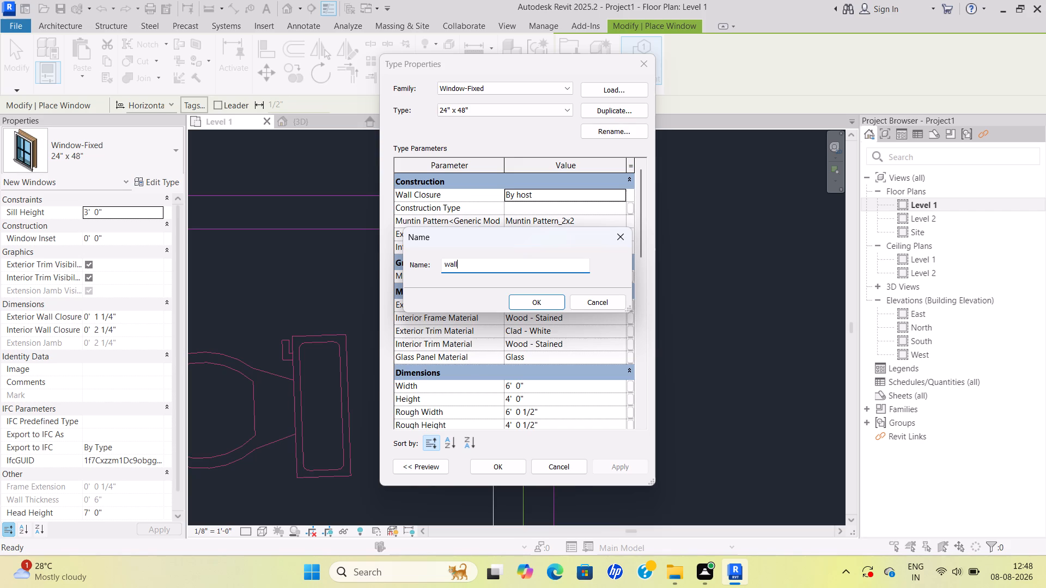
key("BackSpace")
key("BackSpace")
key("BackSpace")
key("BackSpace")
key("BackSpace")
key("BackSpace")
key("BackSpace")
key("BackSpace")
key("BackSpace")
key("BackSpace")
key("BackSpace")
key("BackSpace")
key("BackSpace")
key("BackSpace")
key("BackSpace")
key("BackSpace")
key("BackSpace")
key("BackSpace")
key("BackSpace")
key("BackSpace")
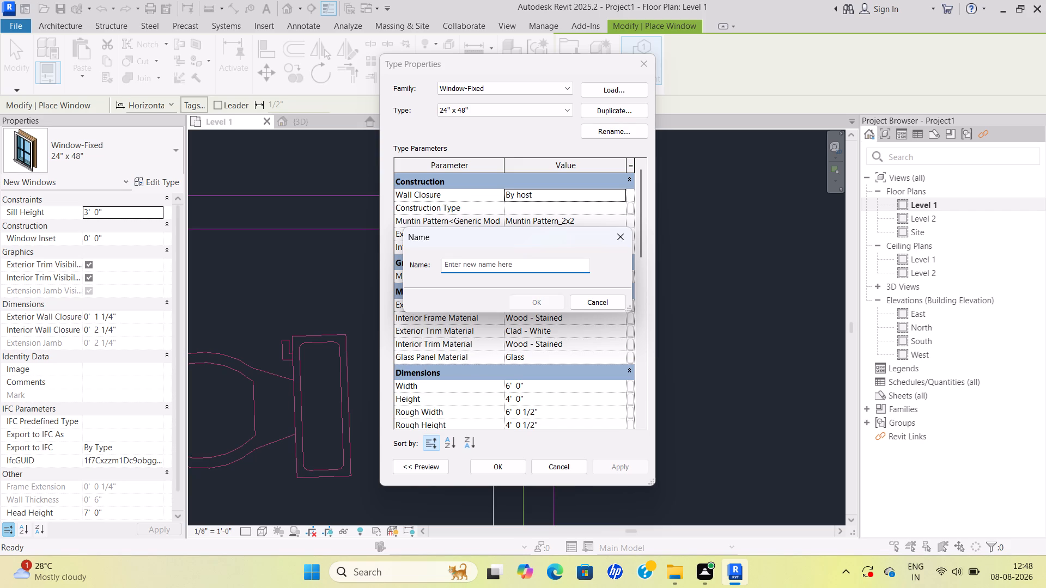
type("wim")
key("BackSpace")
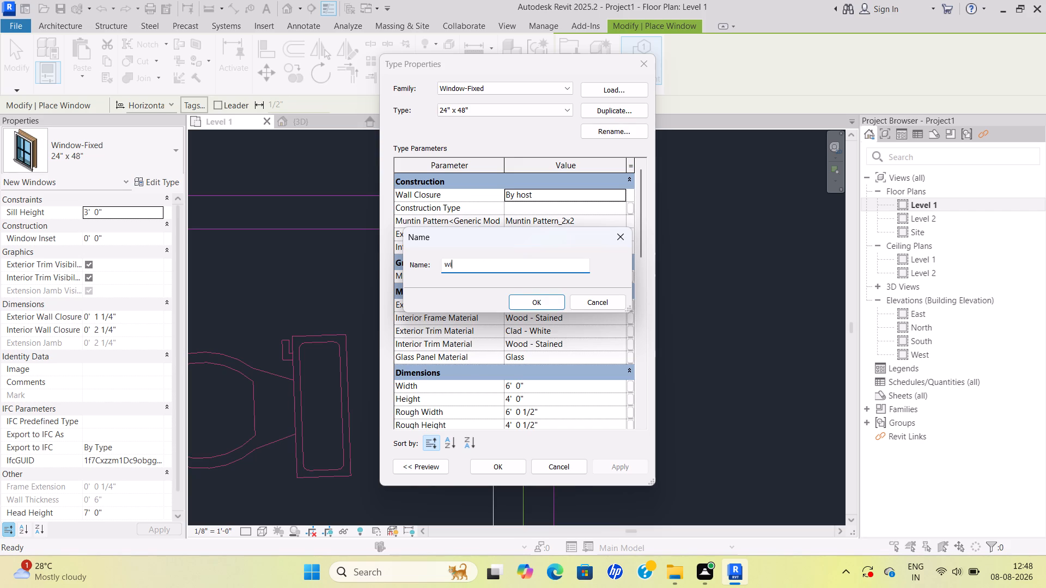
type("nd")
type("3'")
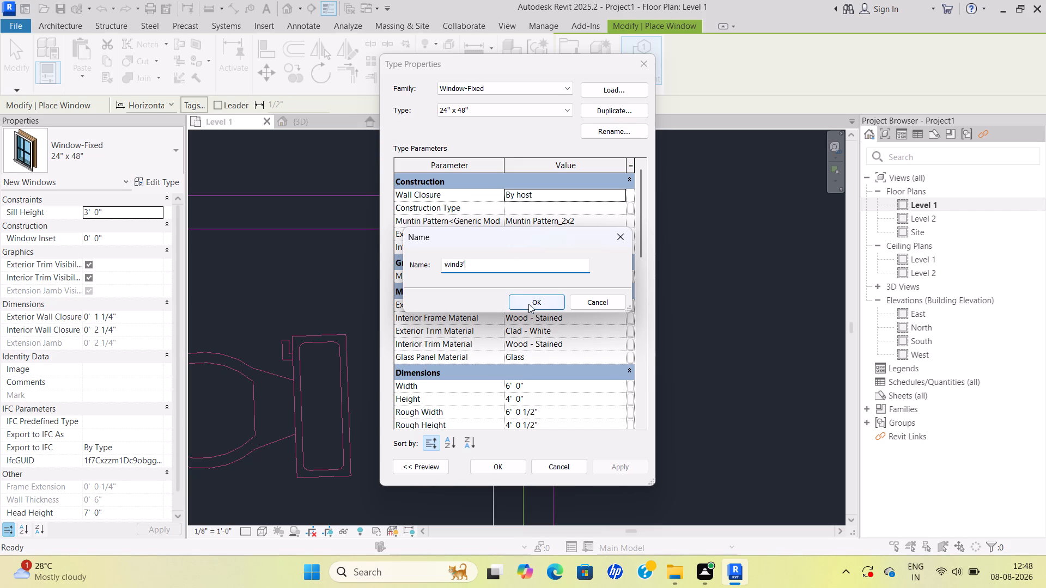
left_click(528, 302)
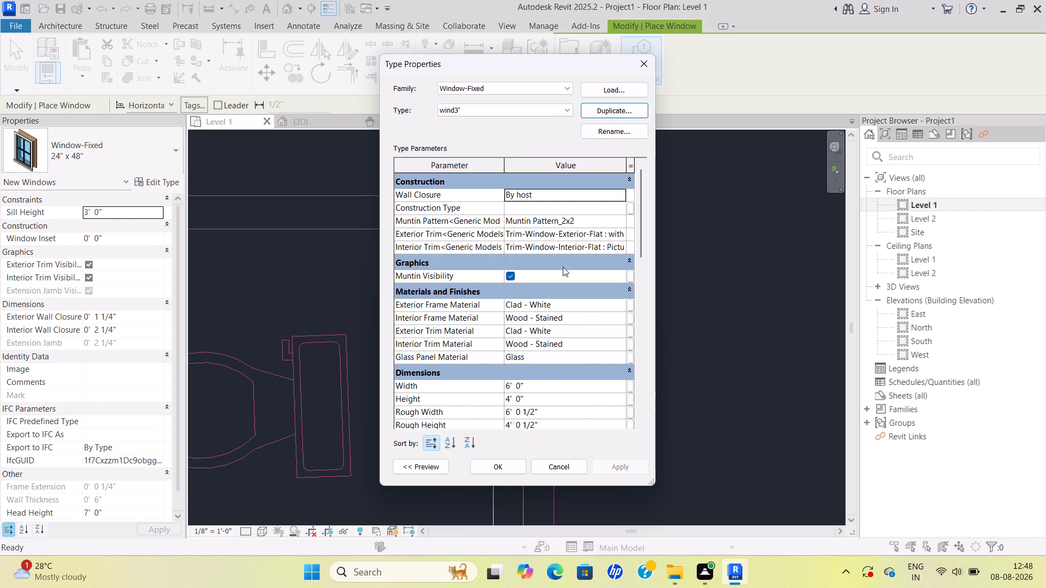
Set the width of the wind3' window type to 3'.
scroll(532, 333, "down", 1)
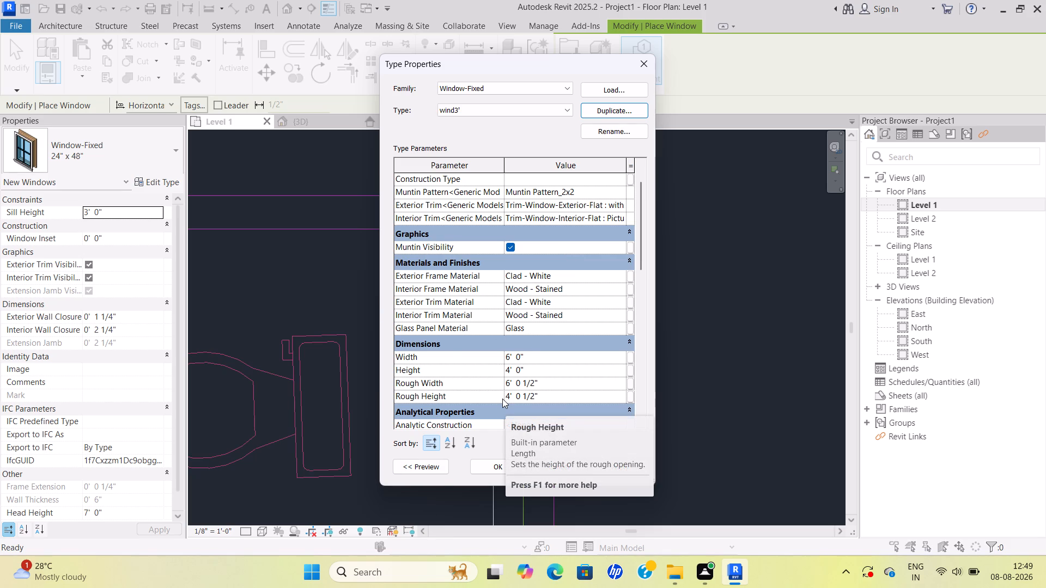
left_click(542, 356)
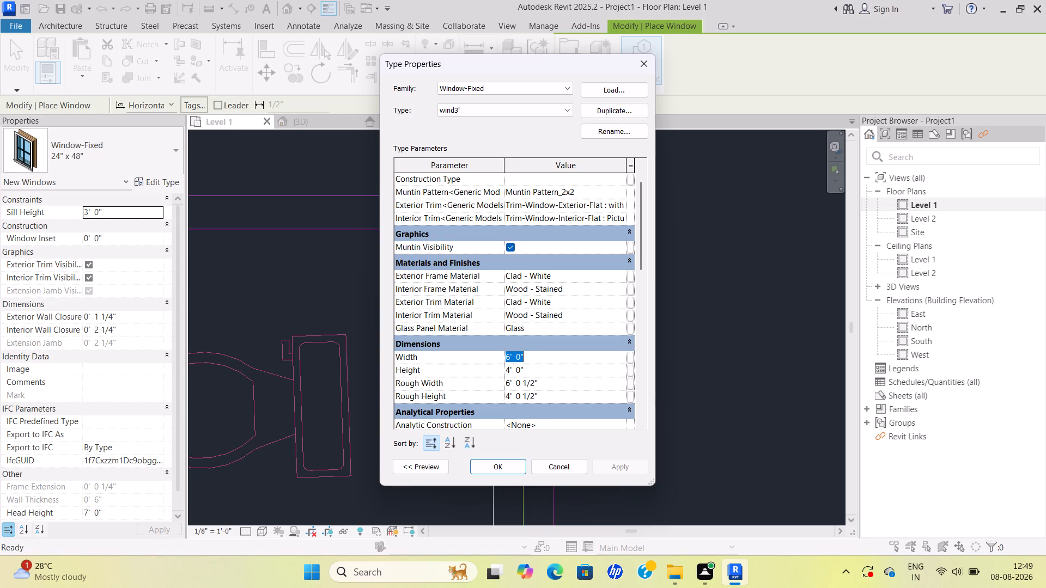
key("BackSpace")
type("3'")
left_click(509, 468)
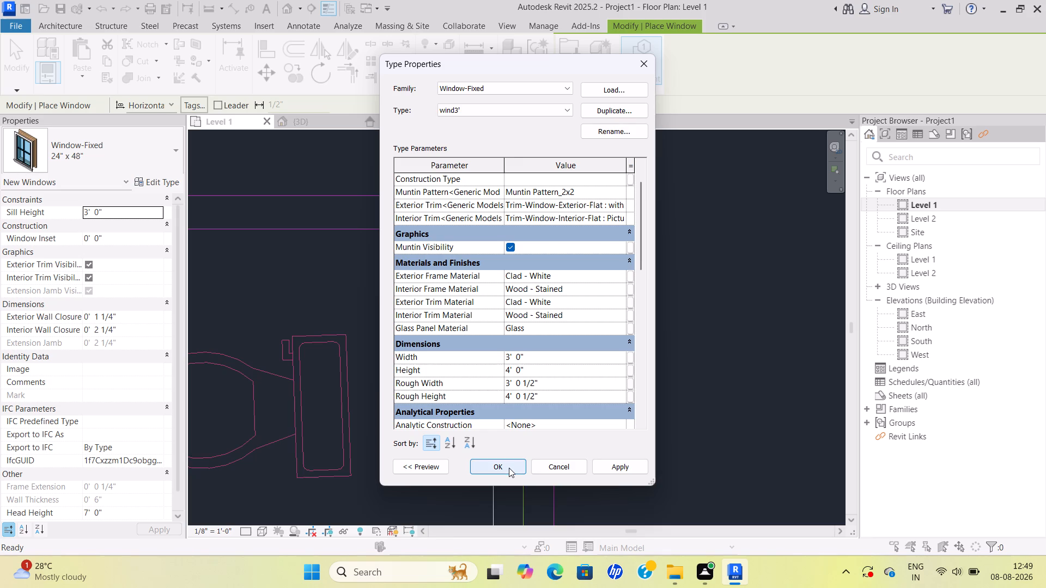
left_click(509, 468)
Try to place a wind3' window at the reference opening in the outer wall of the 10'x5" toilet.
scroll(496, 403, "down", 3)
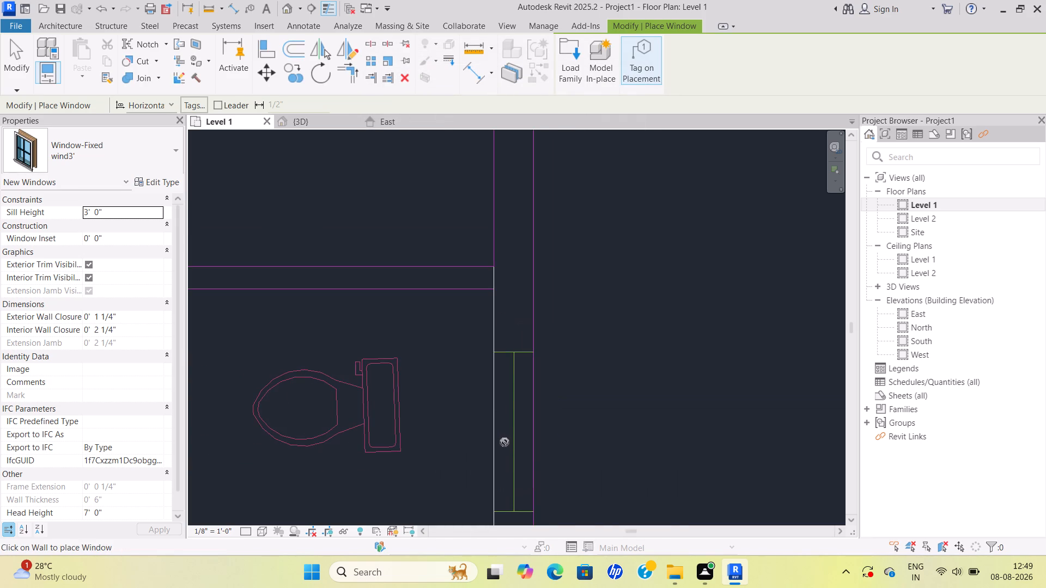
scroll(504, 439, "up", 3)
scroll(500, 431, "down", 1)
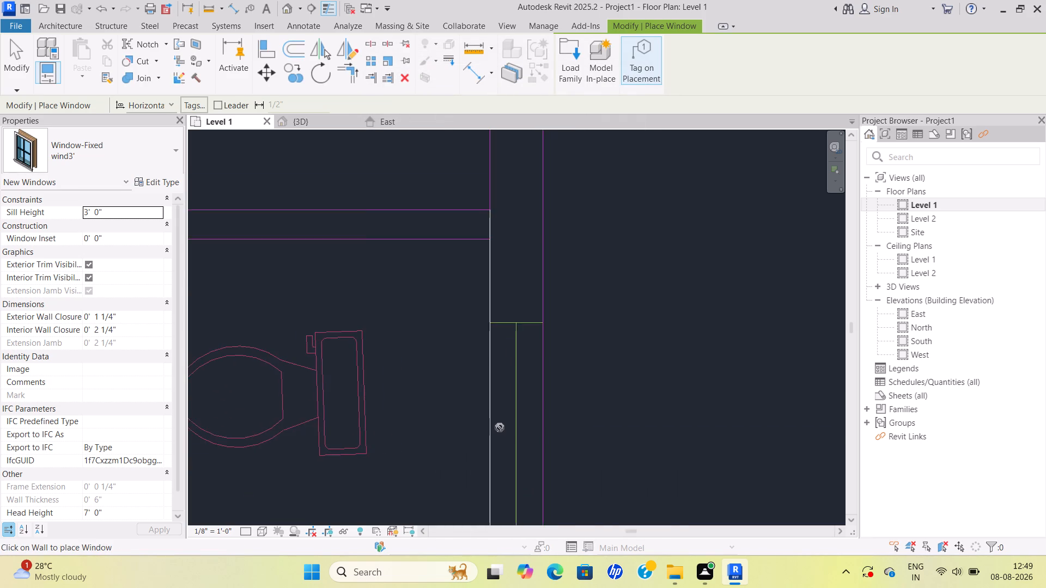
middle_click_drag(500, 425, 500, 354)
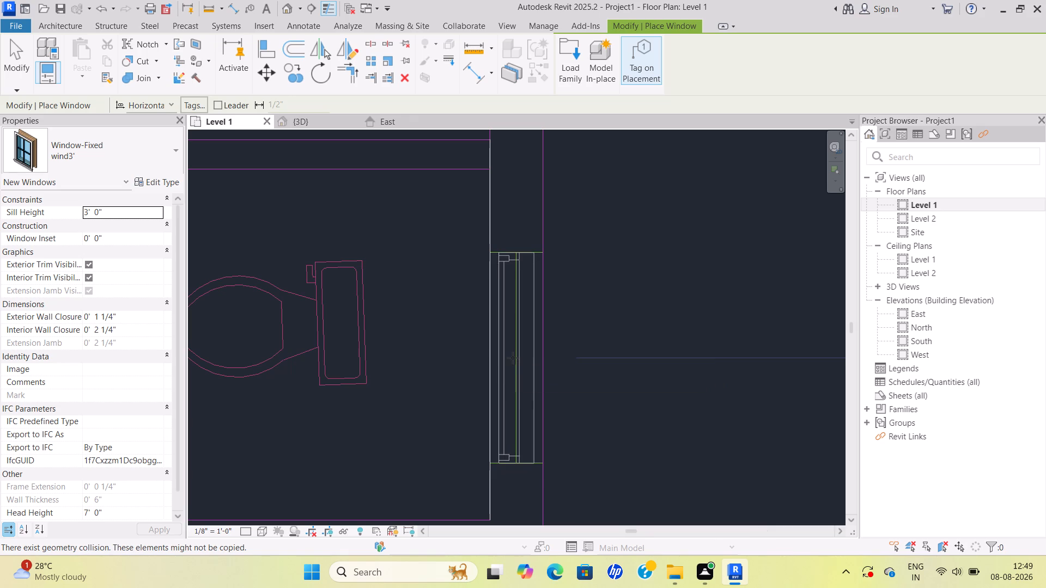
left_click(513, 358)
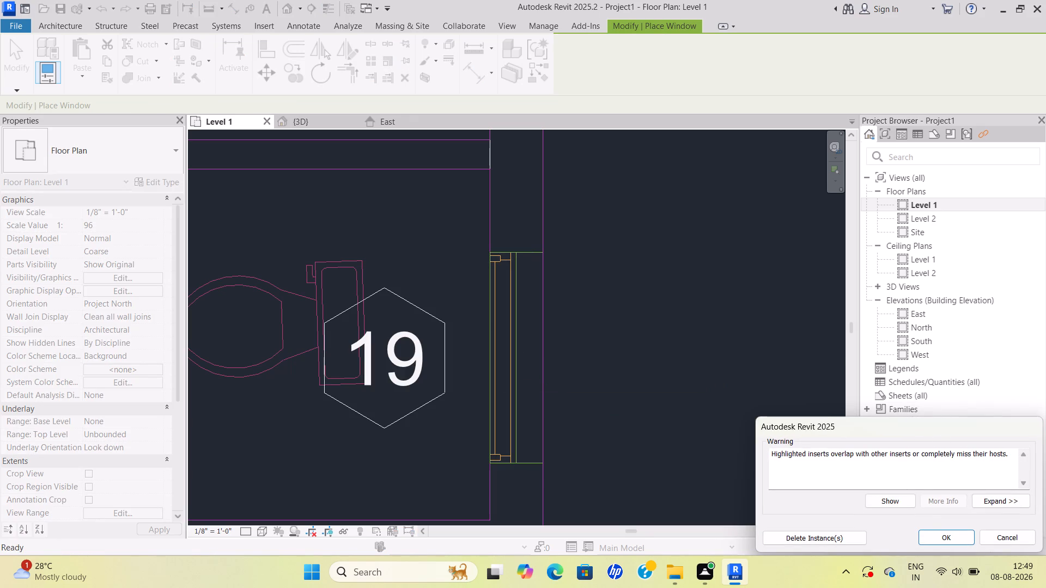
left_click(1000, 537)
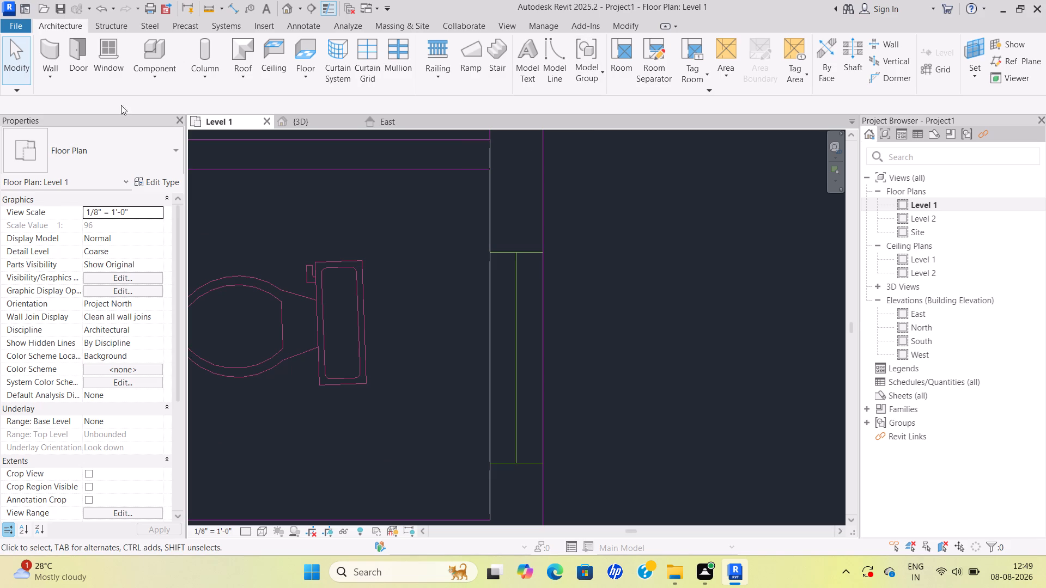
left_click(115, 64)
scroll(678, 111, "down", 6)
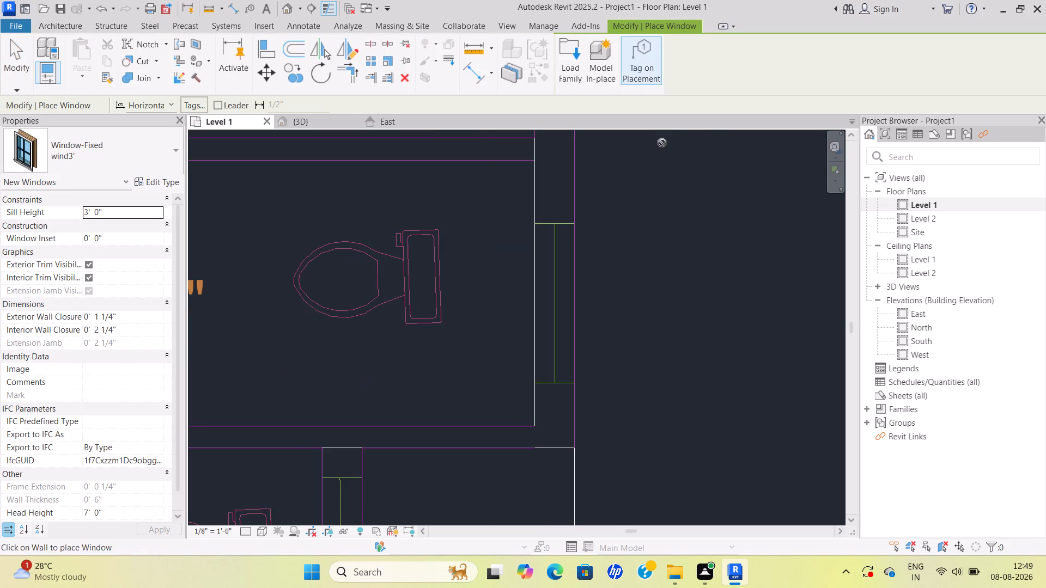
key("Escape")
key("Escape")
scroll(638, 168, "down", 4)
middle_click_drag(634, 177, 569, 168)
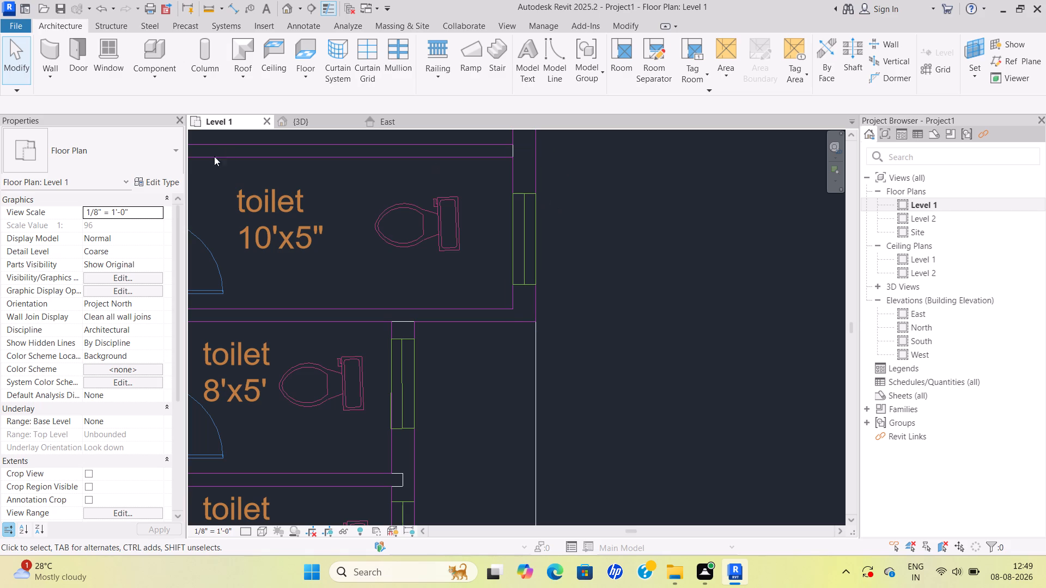
Duplicate the wind3' window type, name the copy window3', and dismiss the save reminder without saving.
left_click(104, 69)
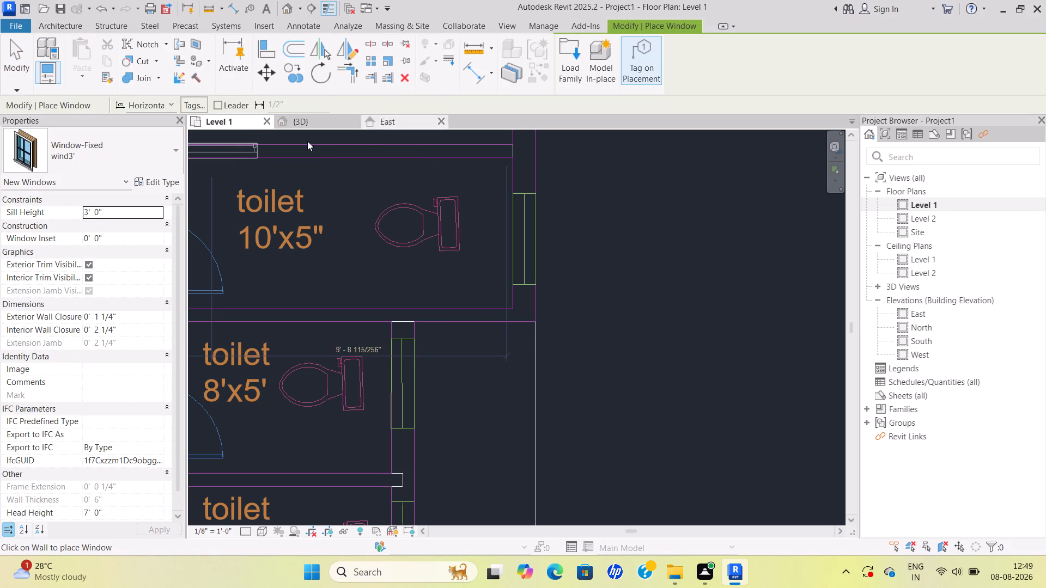
left_click(159, 180)
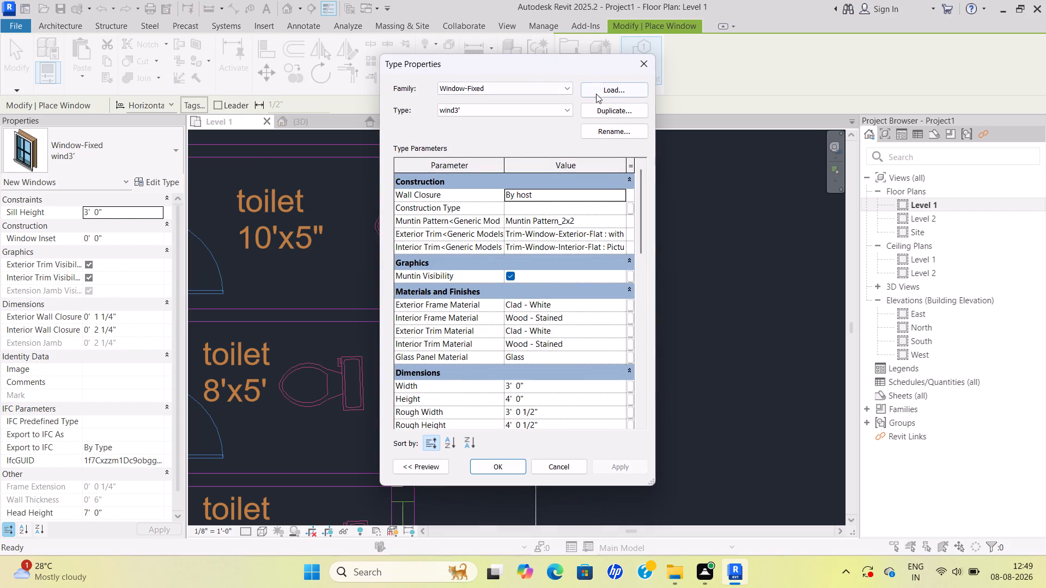
left_click(603, 107)
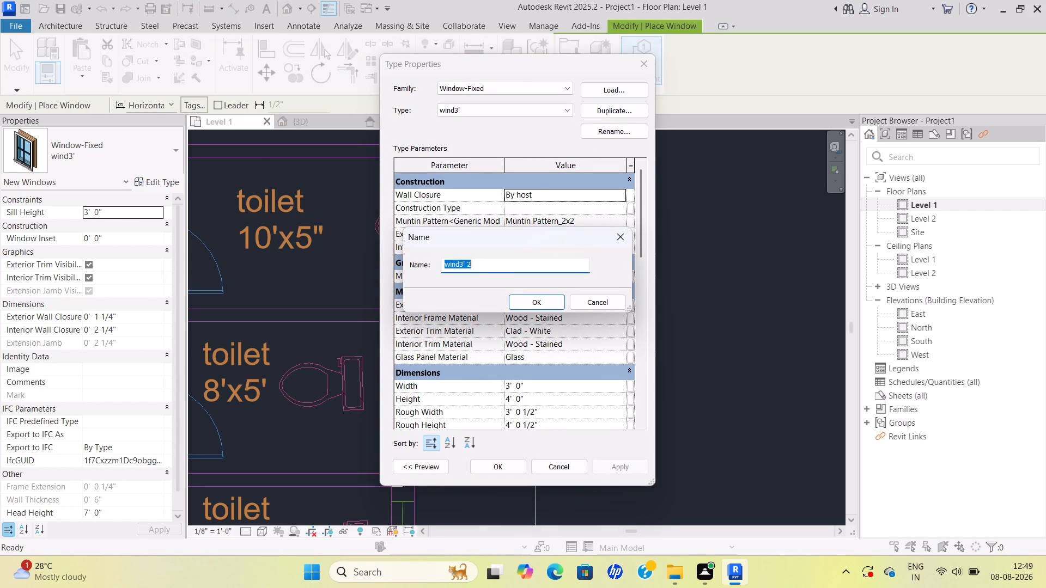
key("BackSpace")
key("BackSpace")
key("BackSpace")
key("BackSpace")
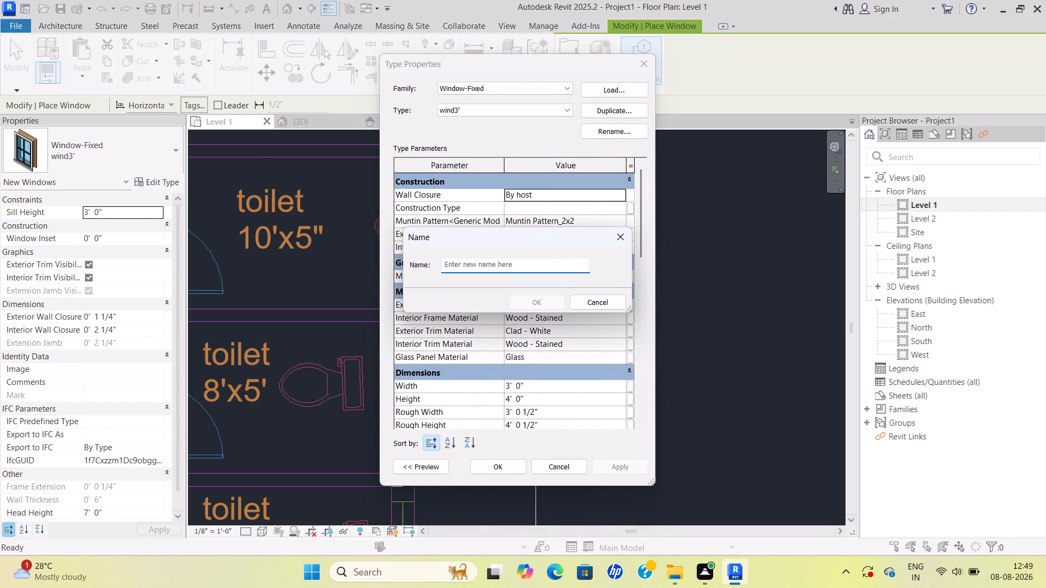
type("windp")
key("w")
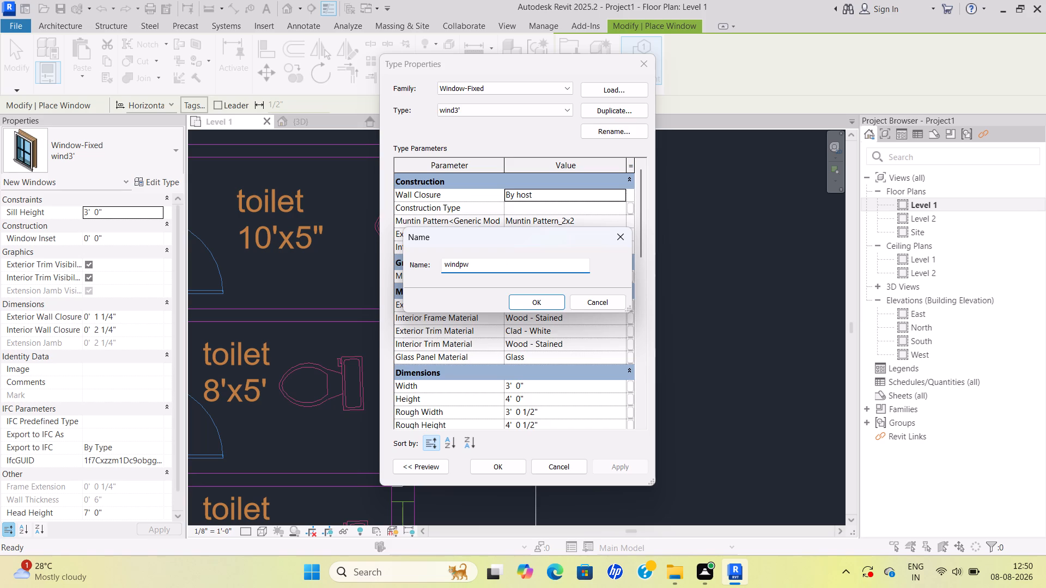
key("BackSpace")
key("BackSpace")
key("BackSpace")
key("d")
type("oe")
key("BackSpace")
key("w")
key("3")
key("apostrophe")
left_click(526, 305)
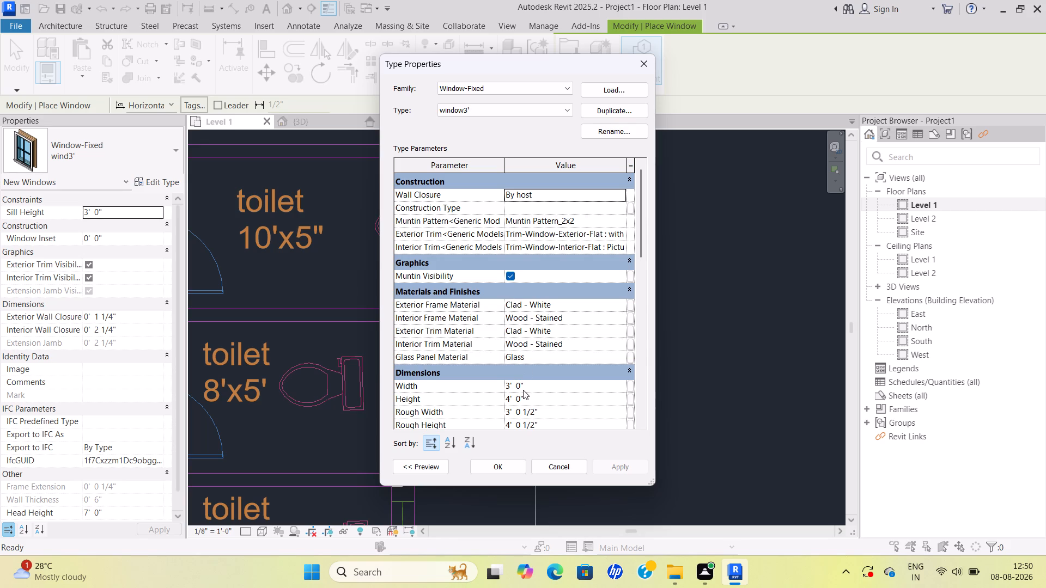
left_click(492, 465)
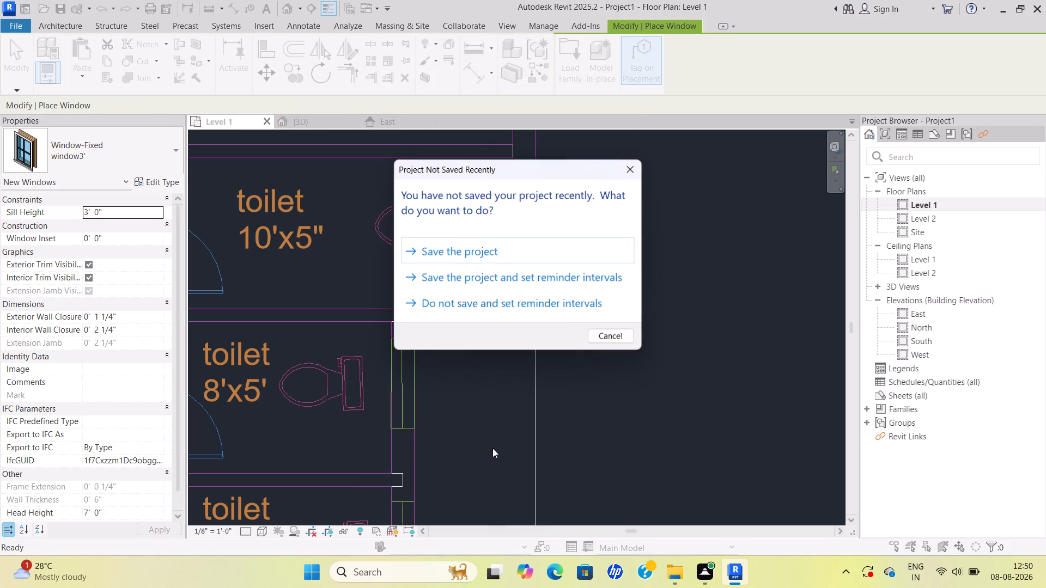
left_click(620, 176)
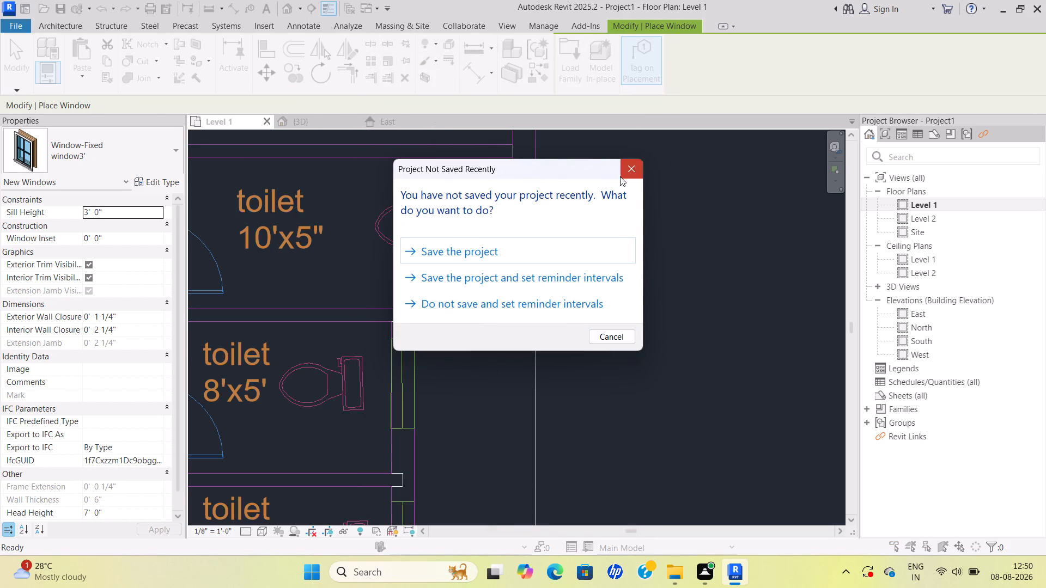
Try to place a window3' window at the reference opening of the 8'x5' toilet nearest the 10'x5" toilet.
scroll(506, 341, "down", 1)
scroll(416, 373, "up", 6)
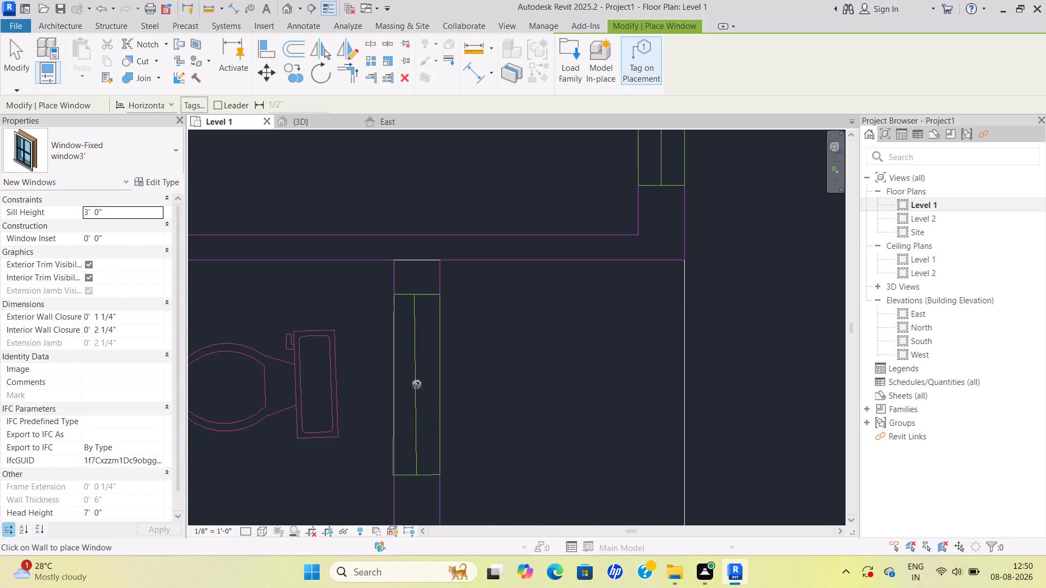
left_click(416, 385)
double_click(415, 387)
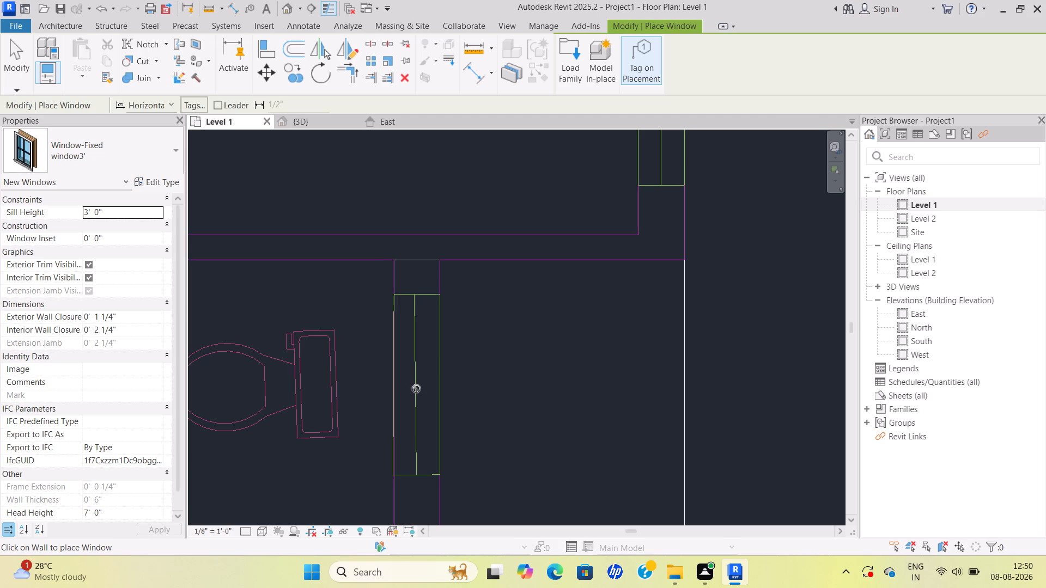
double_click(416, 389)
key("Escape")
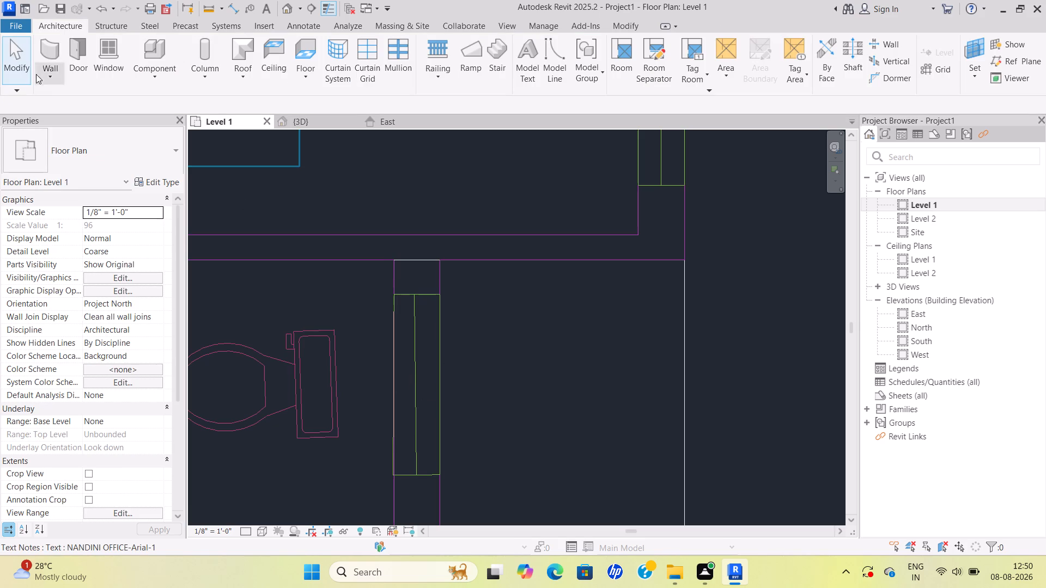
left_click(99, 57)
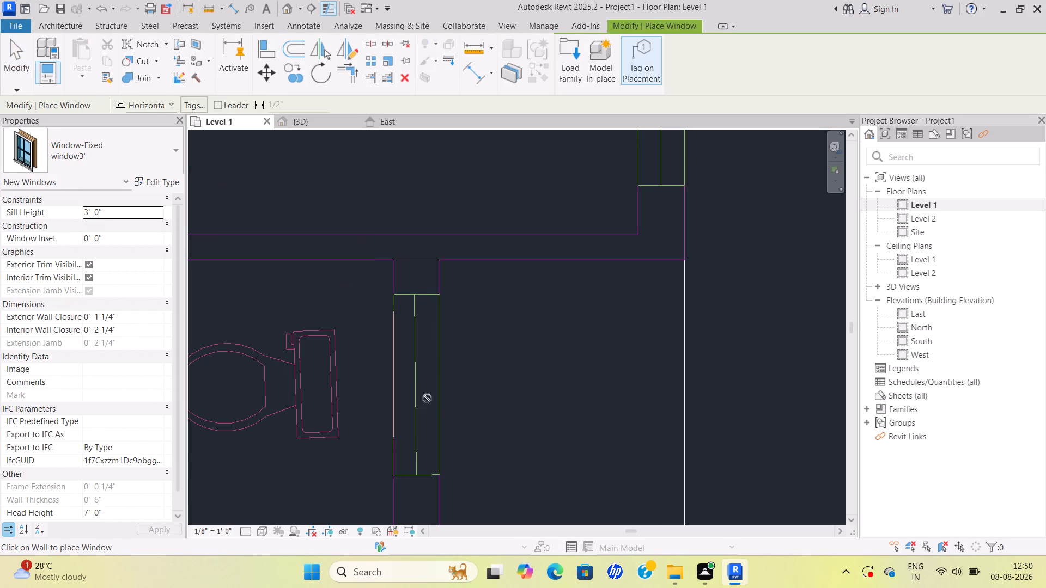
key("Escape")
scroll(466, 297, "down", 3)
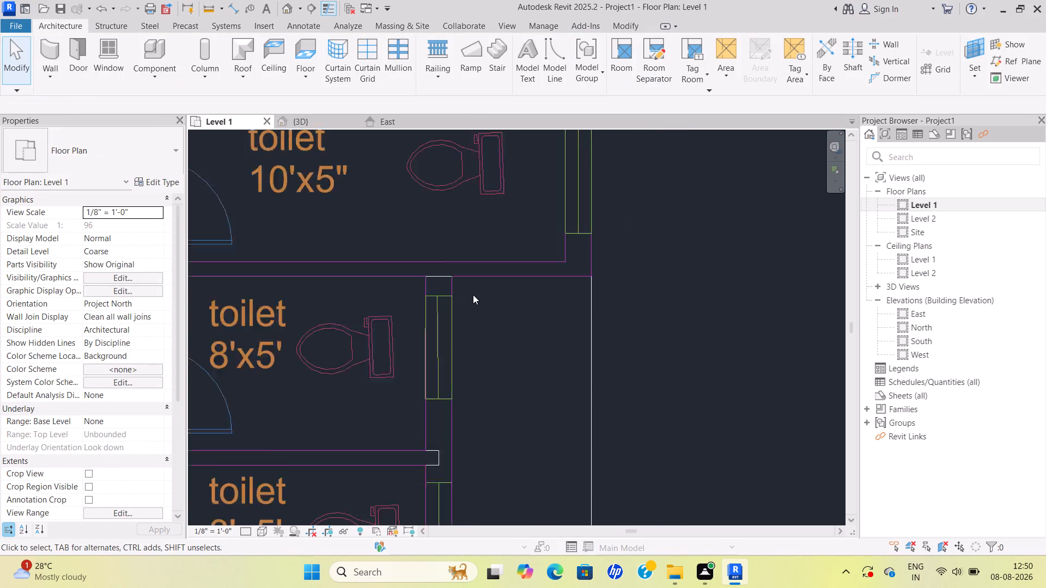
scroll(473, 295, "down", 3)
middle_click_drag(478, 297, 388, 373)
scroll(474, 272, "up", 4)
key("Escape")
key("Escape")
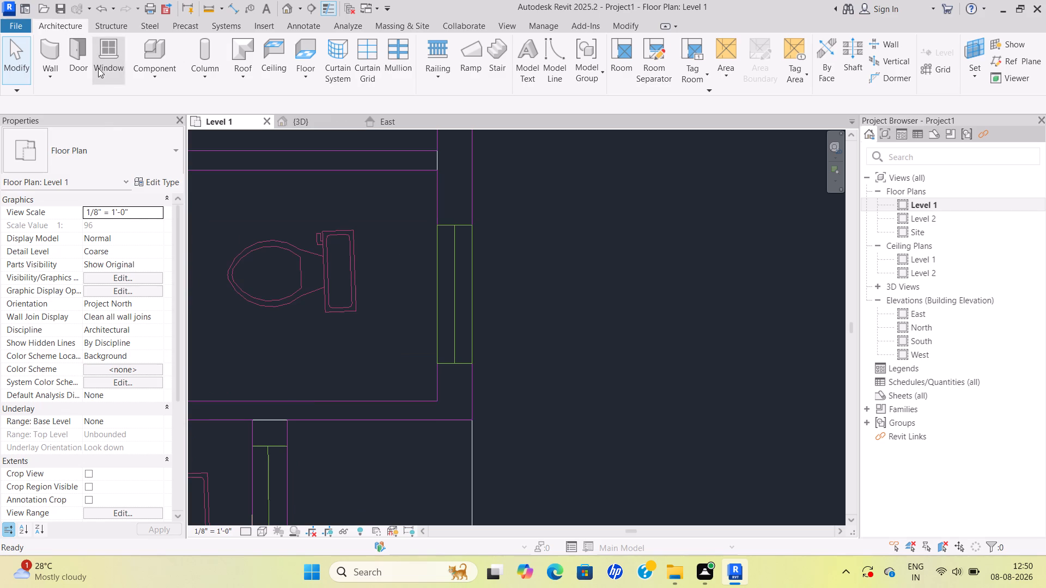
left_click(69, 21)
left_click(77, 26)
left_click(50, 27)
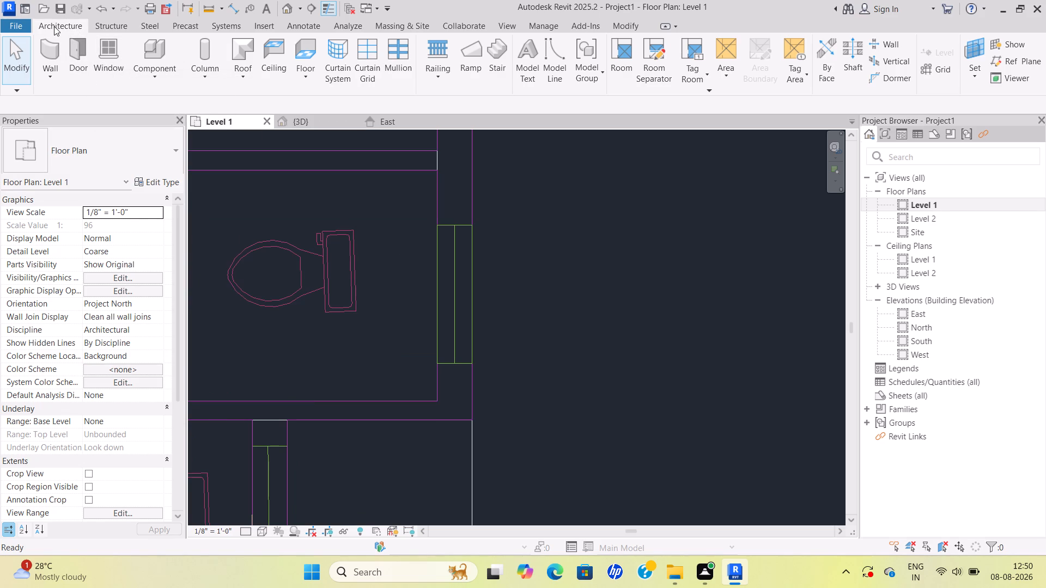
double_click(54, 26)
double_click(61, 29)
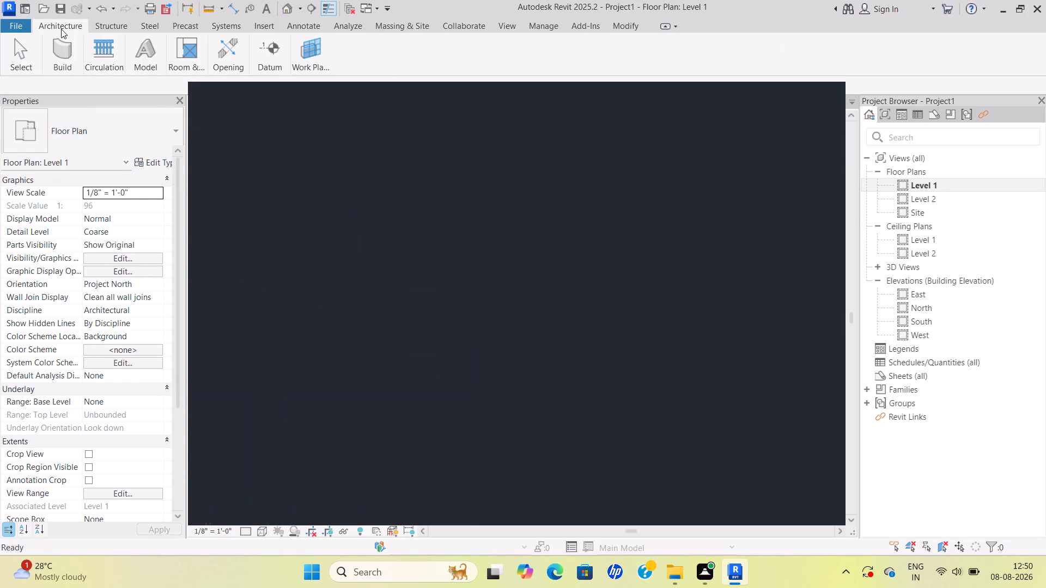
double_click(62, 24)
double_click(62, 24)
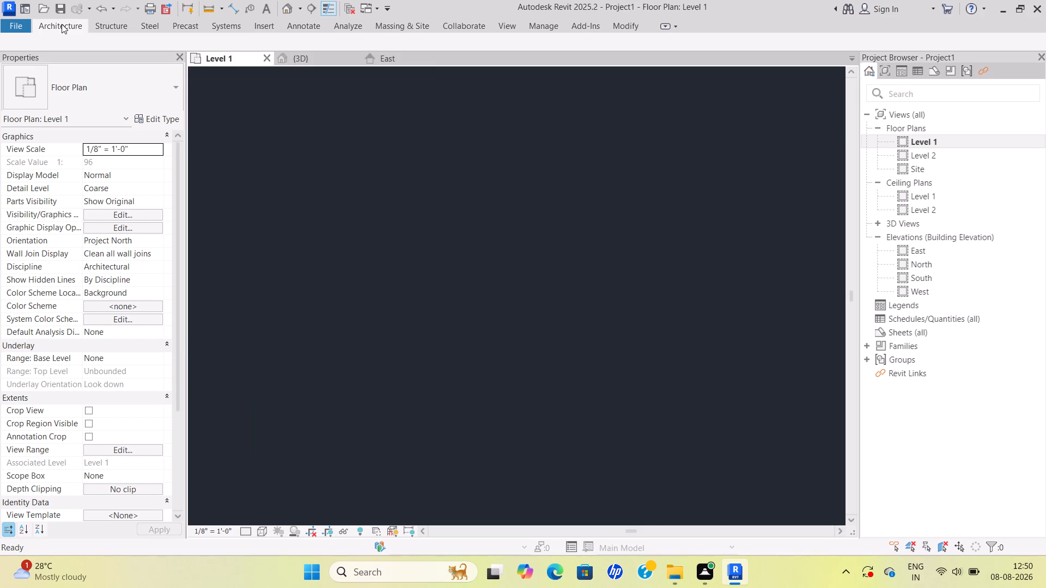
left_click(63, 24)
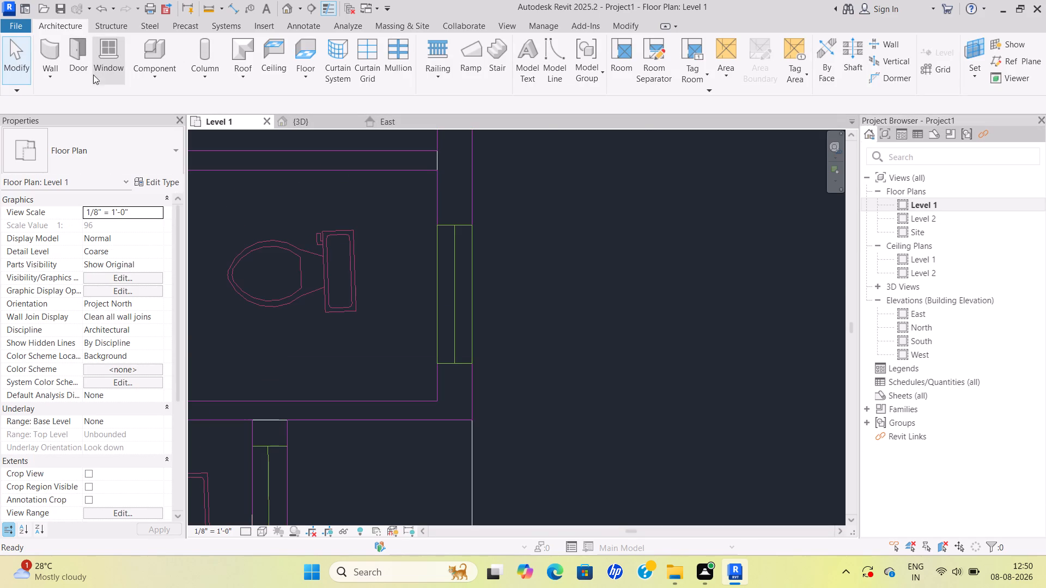
Duplicate the window3' type of the Window-Fixed family and name the copy win3'.
left_click(104, 69)
left_click(150, 183)
left_click(604, 109)
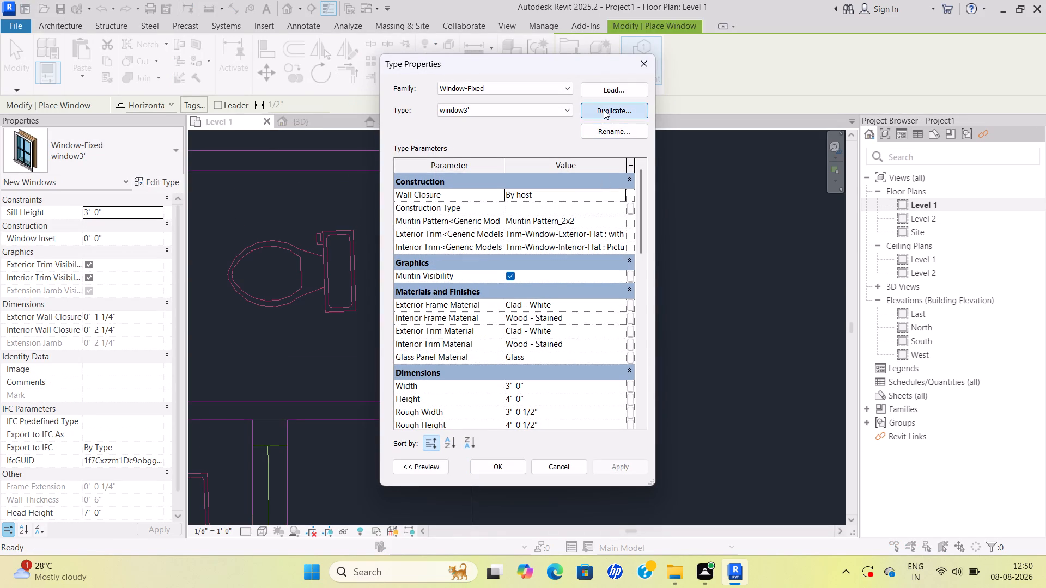
left_click(517, 270)
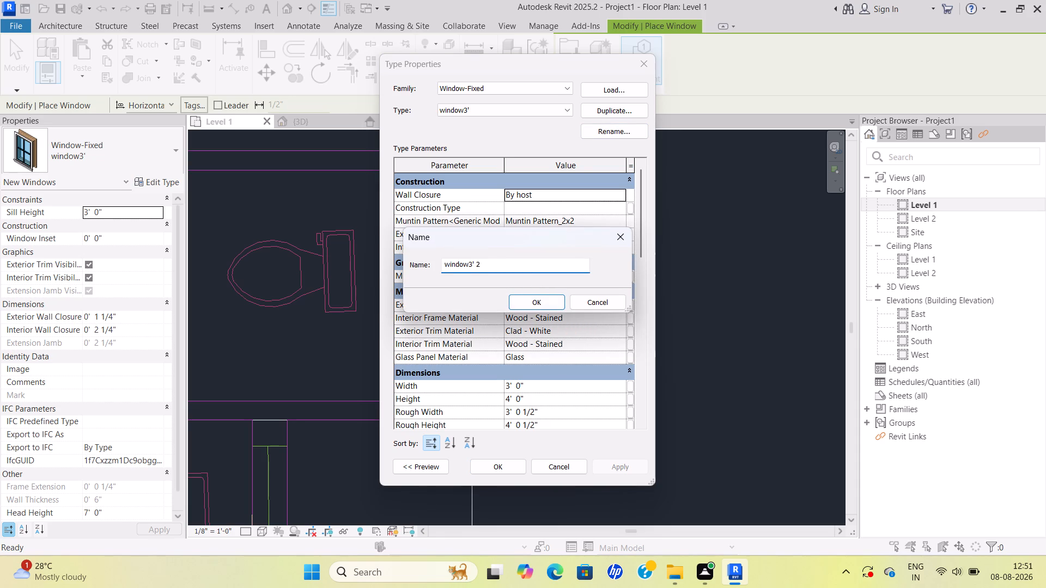
key("BackSpace")
key("BackSpace")
key("BackSpace")
key("BackSpace")
key("BackSpace")
key("BackSpace")
key("BackSpace")
key("BackSpace")
key("BackSpace")
key("BackSpace")
key("BackSpace")
key("BackSpace")
key("BackSpace")
key("BackSpace")
key("BackSpace")
key("BackSpace")
key("BackSpace")
type("win")
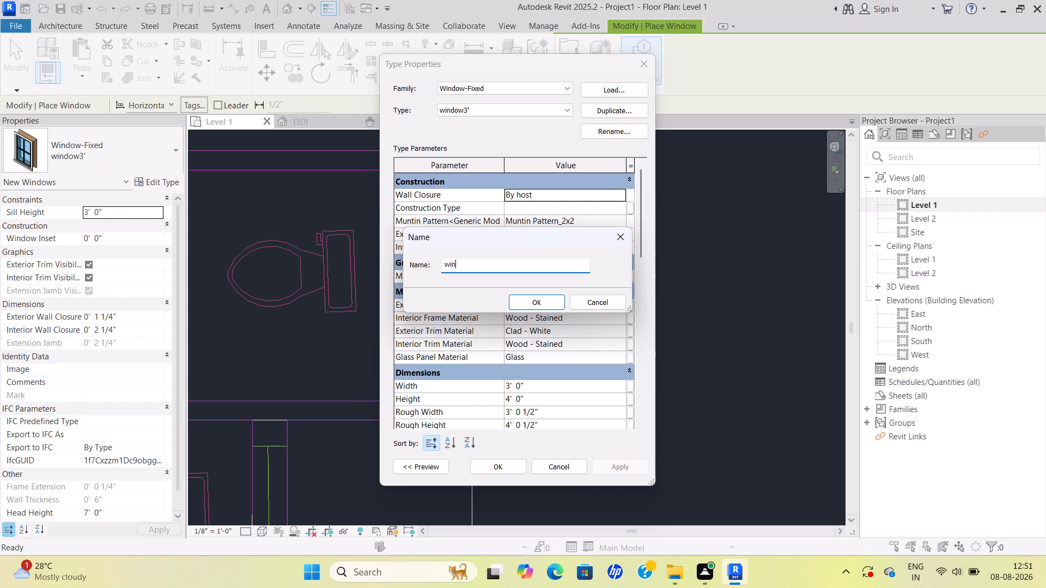
type("3'")
left_click(521, 298)
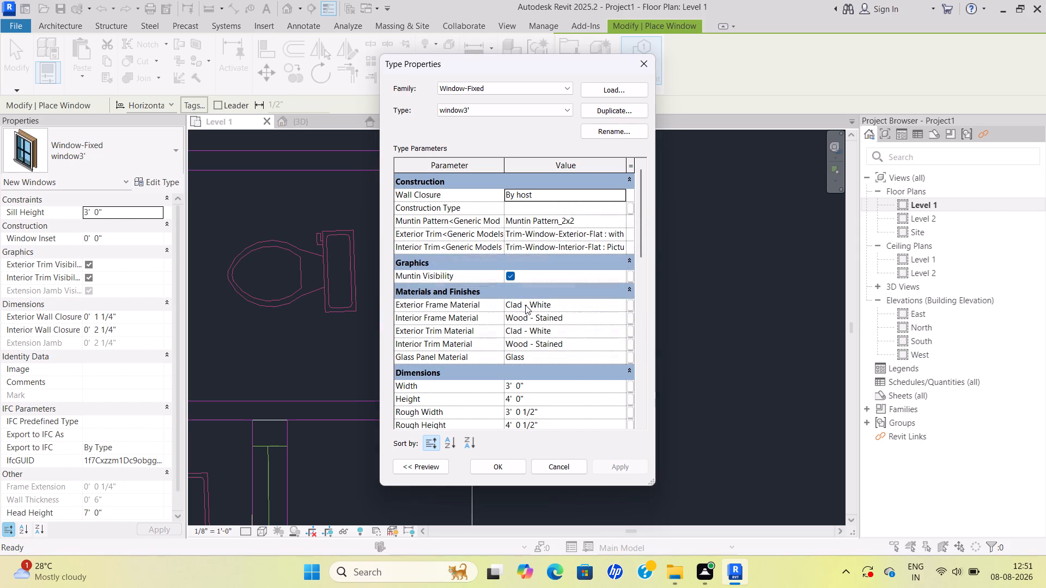
Set the width of the win3' window type to 3'.
left_click(533, 386)
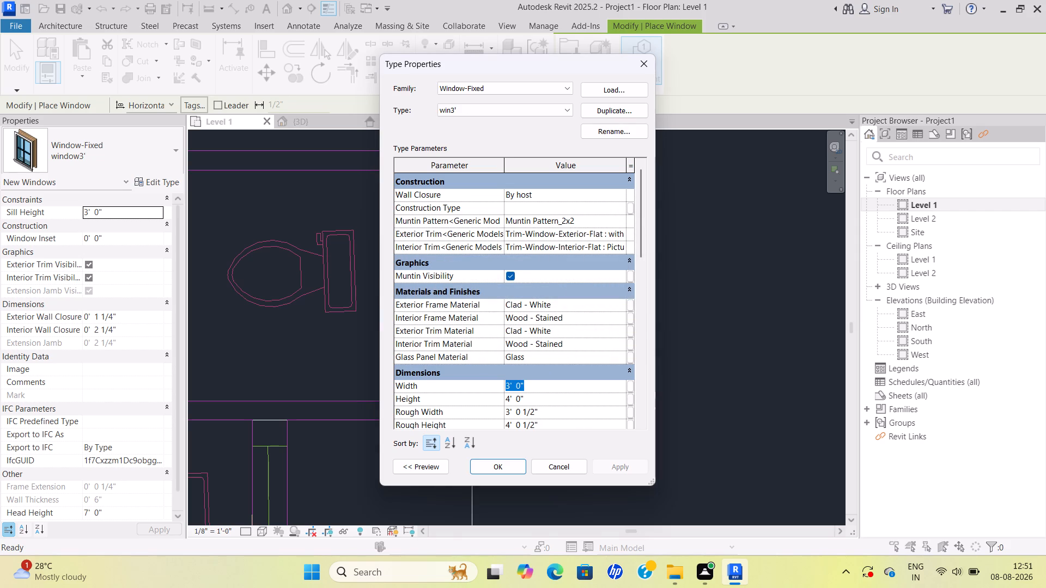
key("BackSpace")
type("3'")
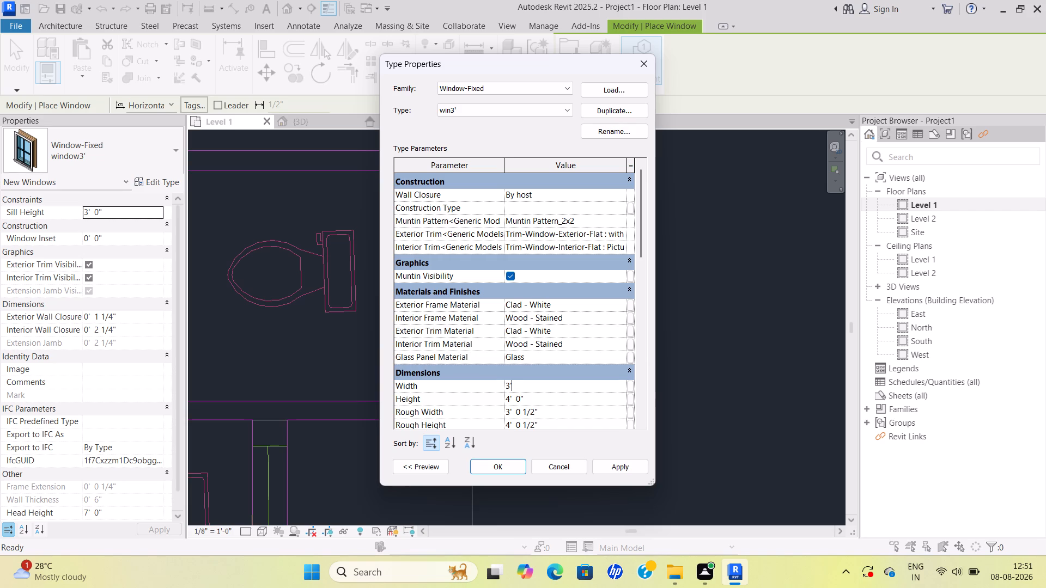
left_click(501, 463)
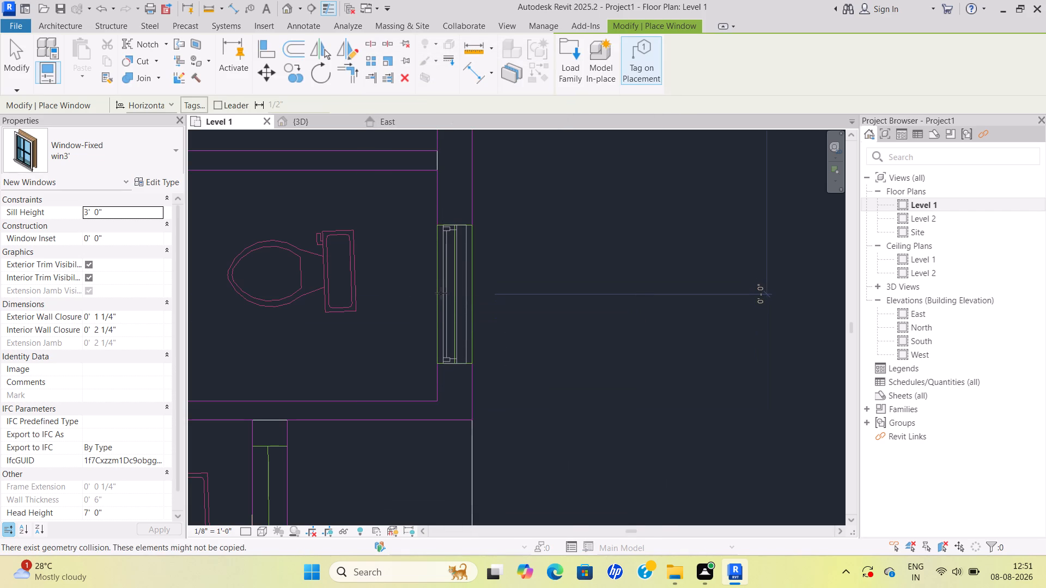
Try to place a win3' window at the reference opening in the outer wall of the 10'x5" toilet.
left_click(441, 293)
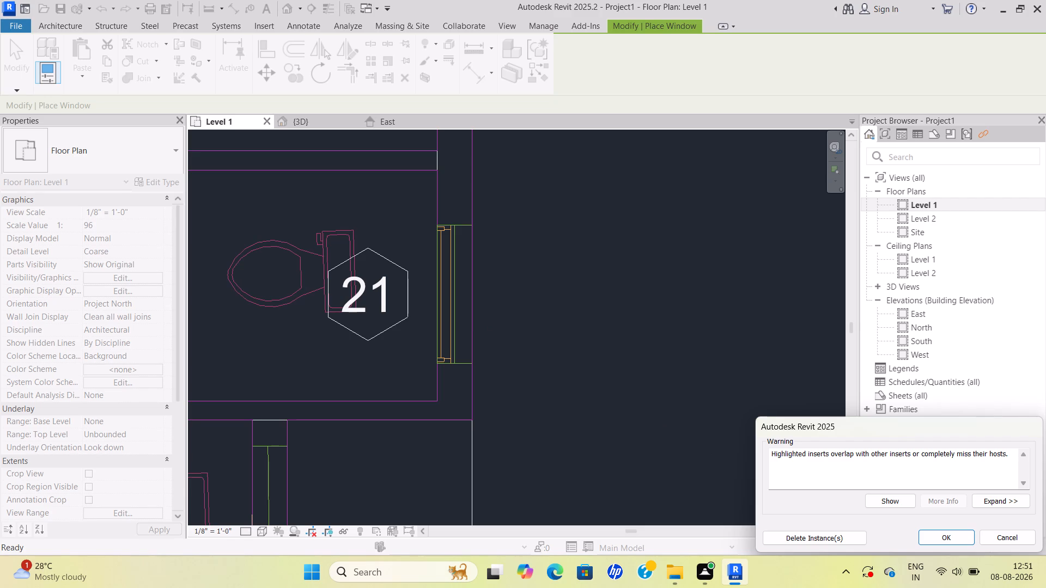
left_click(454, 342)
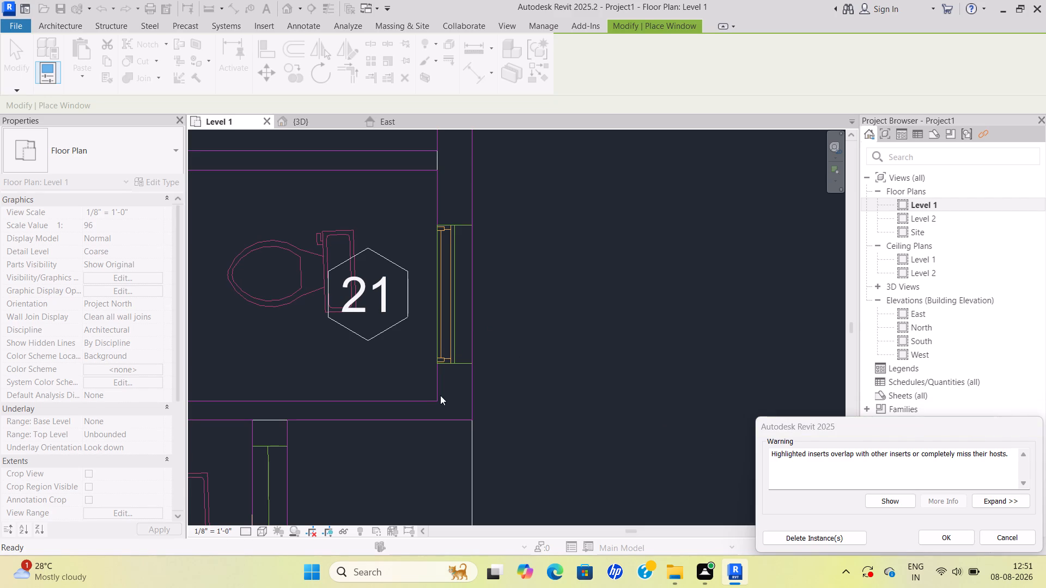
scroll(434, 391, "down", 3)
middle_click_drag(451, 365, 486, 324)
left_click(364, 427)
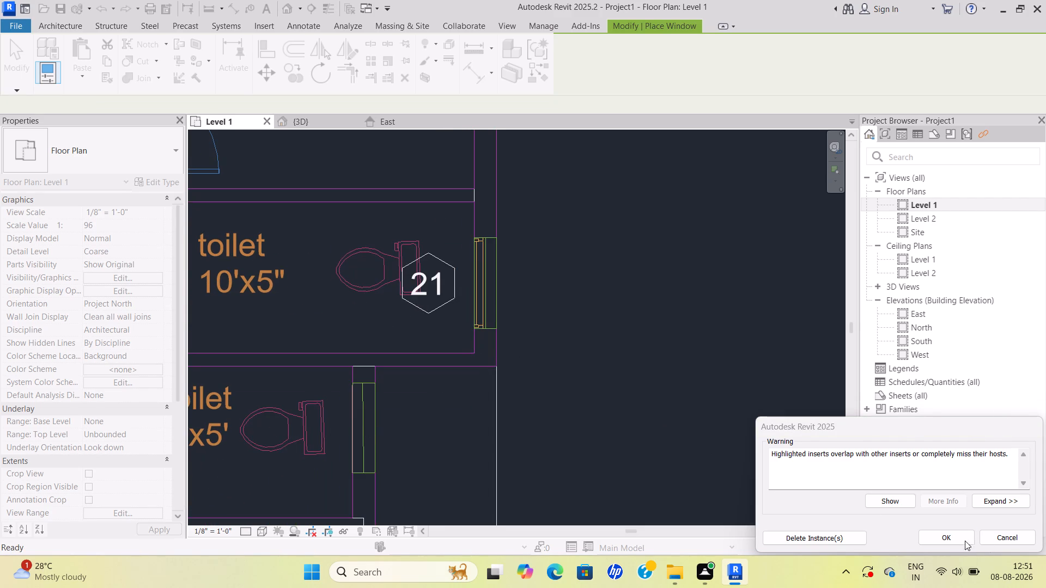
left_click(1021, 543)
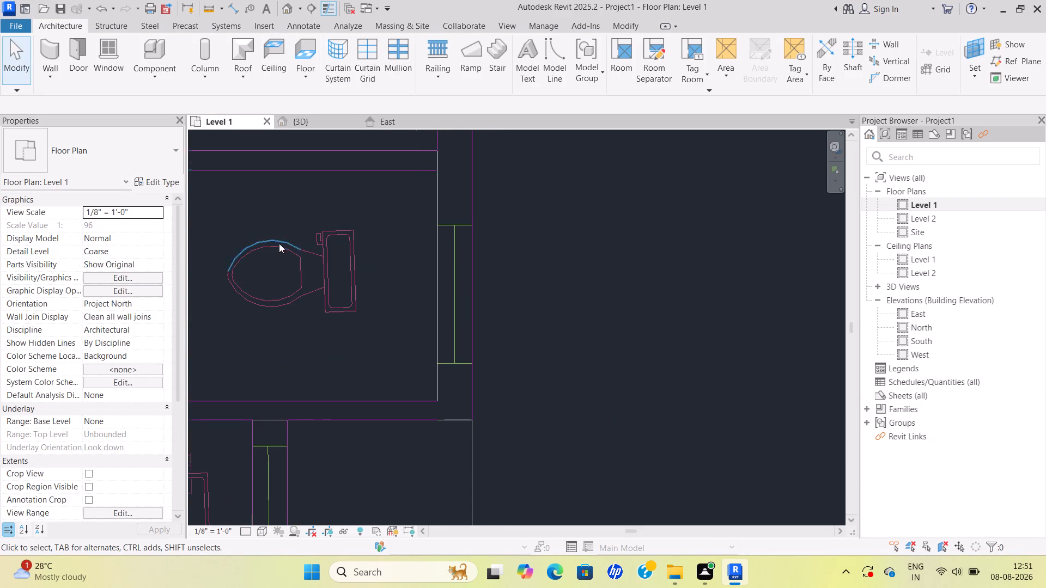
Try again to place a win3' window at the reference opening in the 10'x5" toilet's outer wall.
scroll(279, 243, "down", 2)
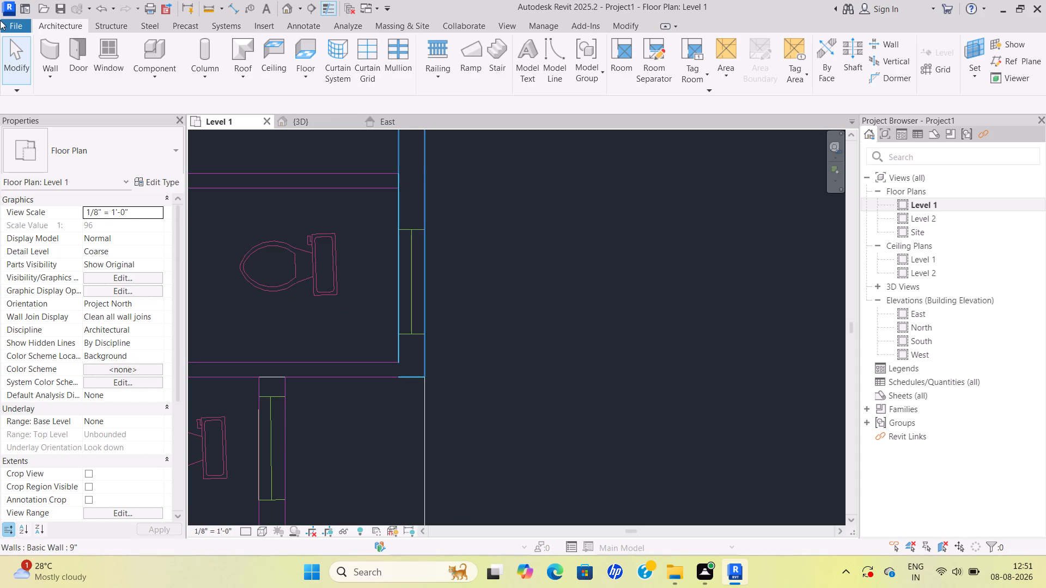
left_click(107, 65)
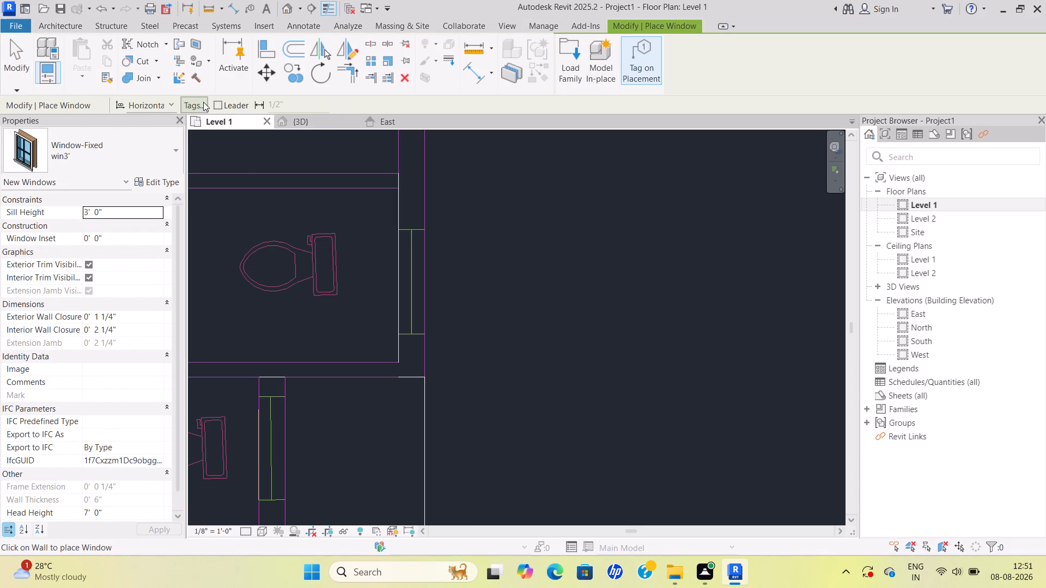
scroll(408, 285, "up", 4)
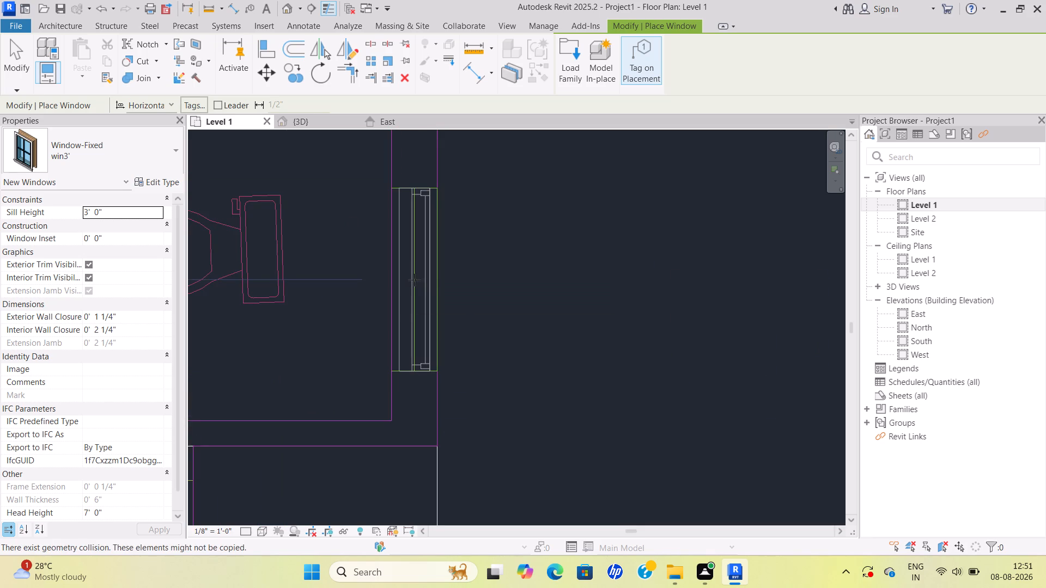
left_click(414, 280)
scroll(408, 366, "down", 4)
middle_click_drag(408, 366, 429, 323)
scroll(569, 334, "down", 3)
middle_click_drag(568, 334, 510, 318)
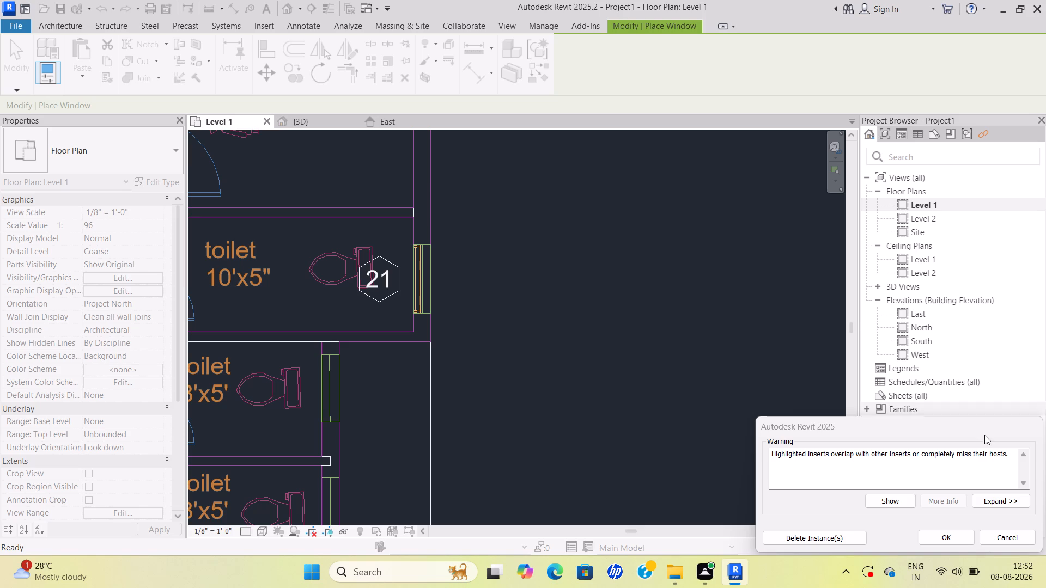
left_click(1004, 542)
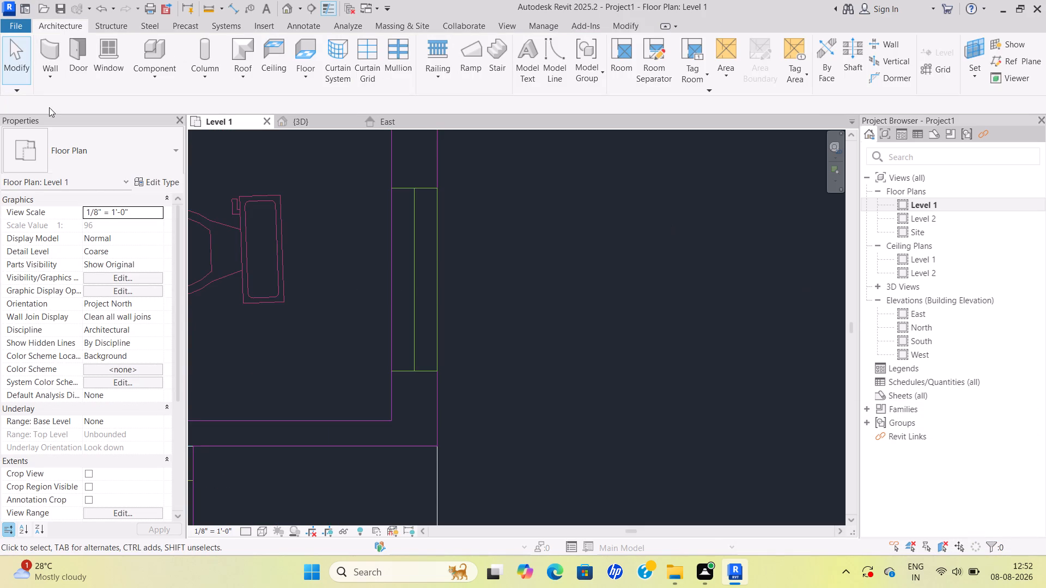
Examine the existing window in the outer wall and the adjoining toilets in the 3D view.
left_click(309, 119)
scroll(425, 250, "down", 5)
middle_click_drag(429, 251, 542, 222)
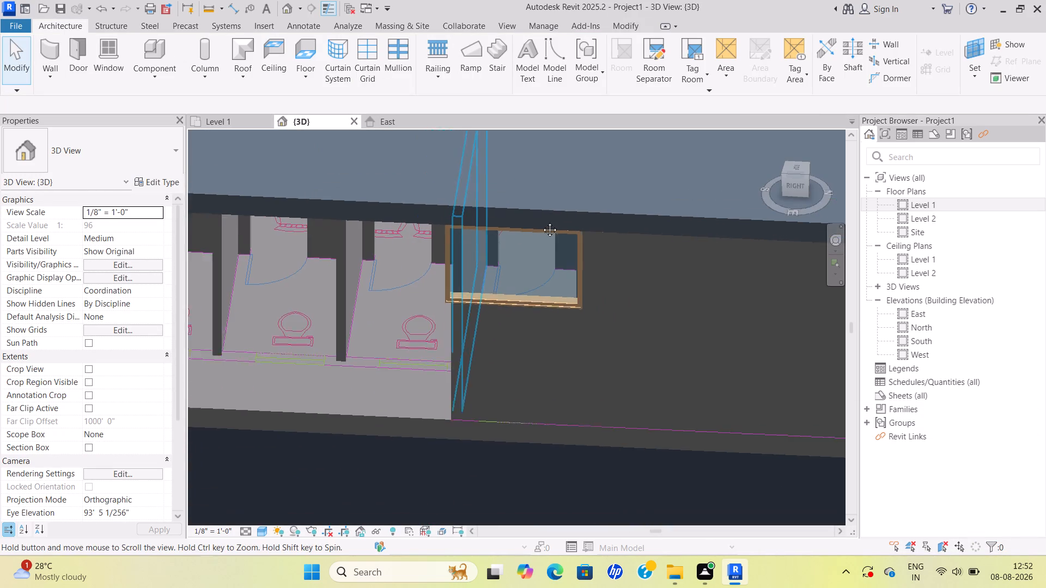
middle_click_drag(542, 222, 570, 216)
scroll(551, 224, "down", 5)
key("Escape")
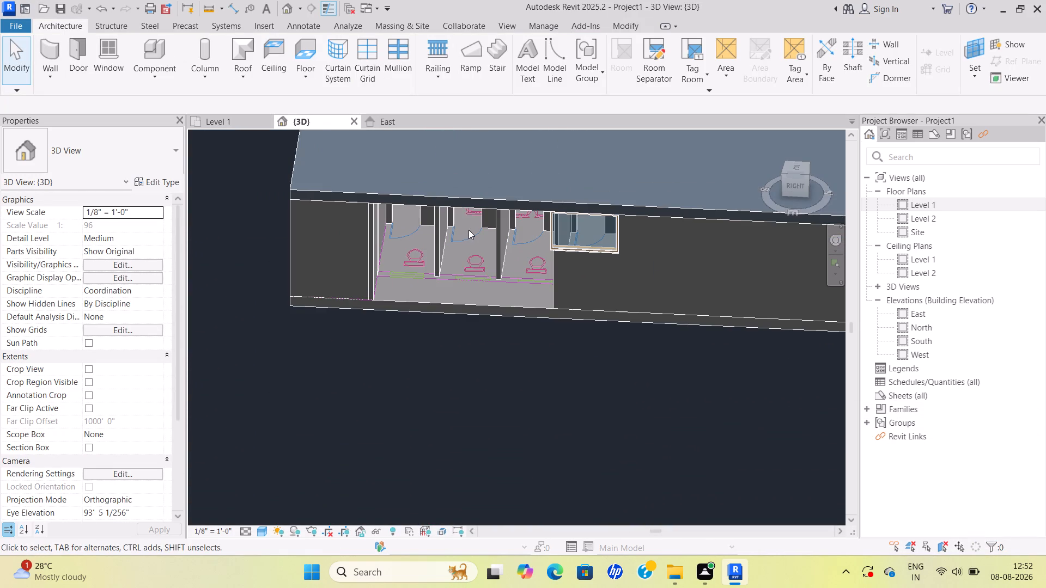
scroll(468, 238, "down", 5)
middle_click_drag(485, 240, 429, 318)
scroll(504, 286, "up", 10)
middle_click_drag(470, 302, 515, 234)
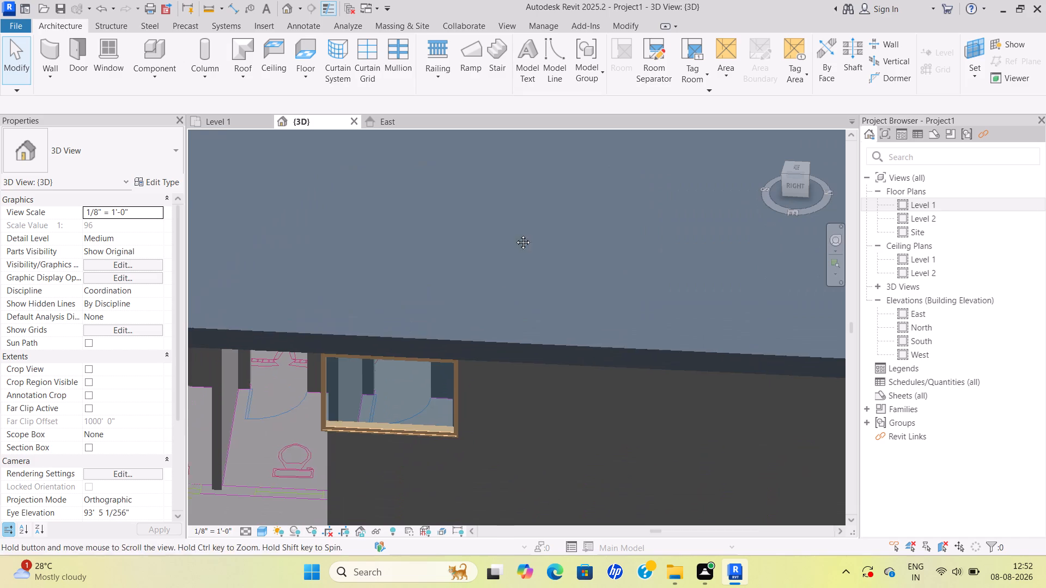
middle_click_drag(515, 234, 548, 188)
scroll(379, 325, "down", 1)
middle_click_drag(453, 309, 526, 291)
scroll(370, 308, "up", 5)
scroll(370, 308, "down", 3)
middle_click_drag(370, 308, 502, 256)
scroll(496, 258, "down", 1)
scroll(420, 273, "down", 3)
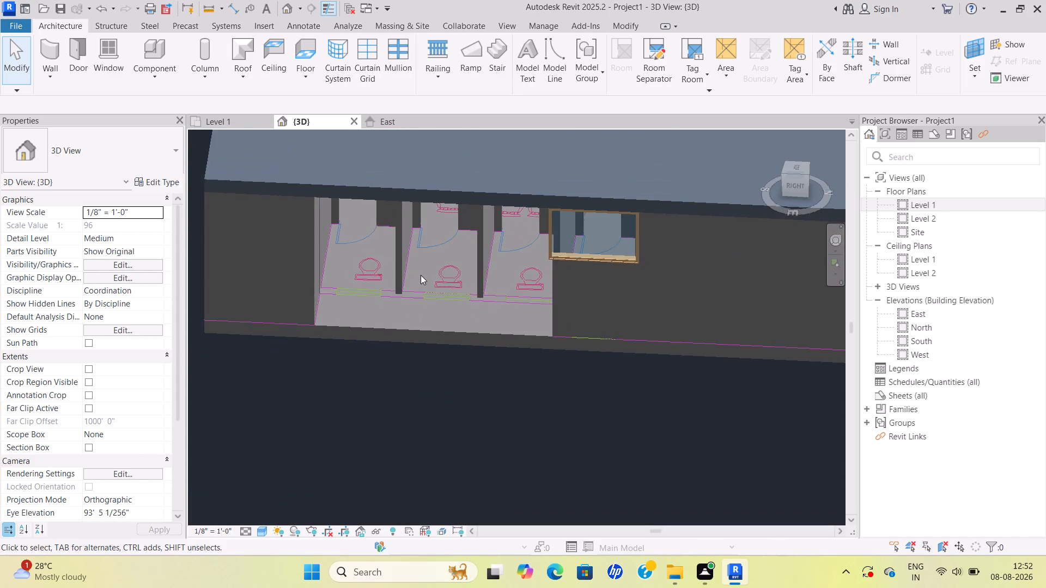
scroll(421, 275, "down", 1)
middle_click_drag(421, 275, 226, 347)
scroll(410, 281, "down", 5)
scroll(369, 293, "up", 11)
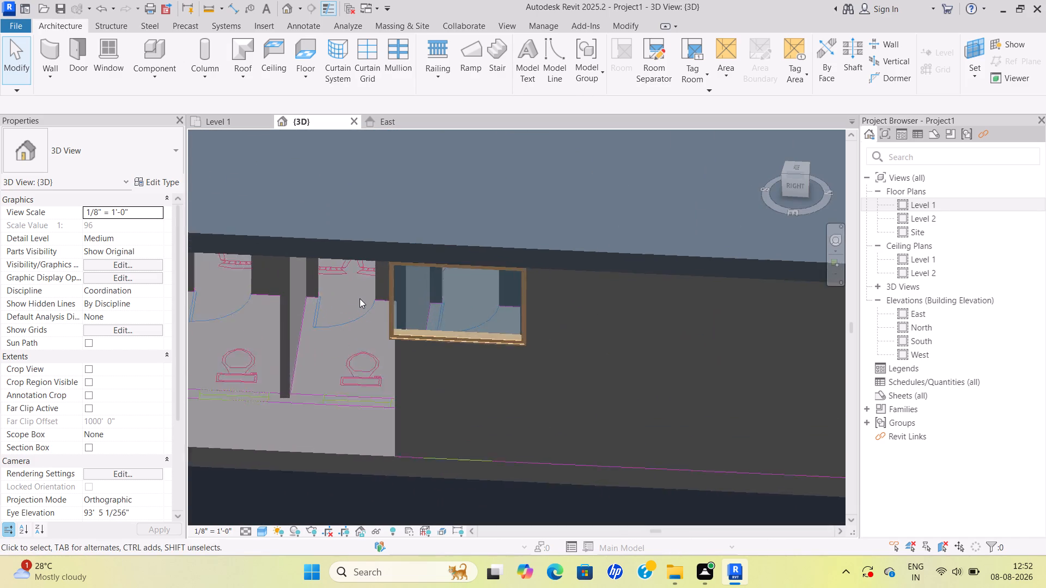
scroll(360, 298, "up", 1)
scroll(360, 298, "down", 3)
middle_click_drag(361, 298, 467, 260)
scroll(435, 269, "up", 5)
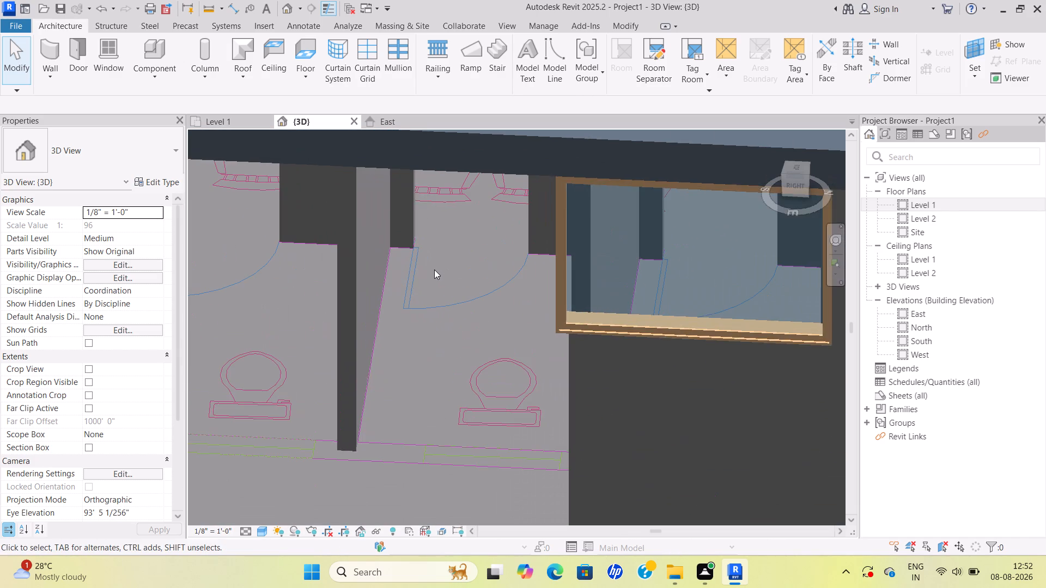
left_click(434, 269)
key("Escape")
key("Escape")
scroll(434, 280, "down", 5)
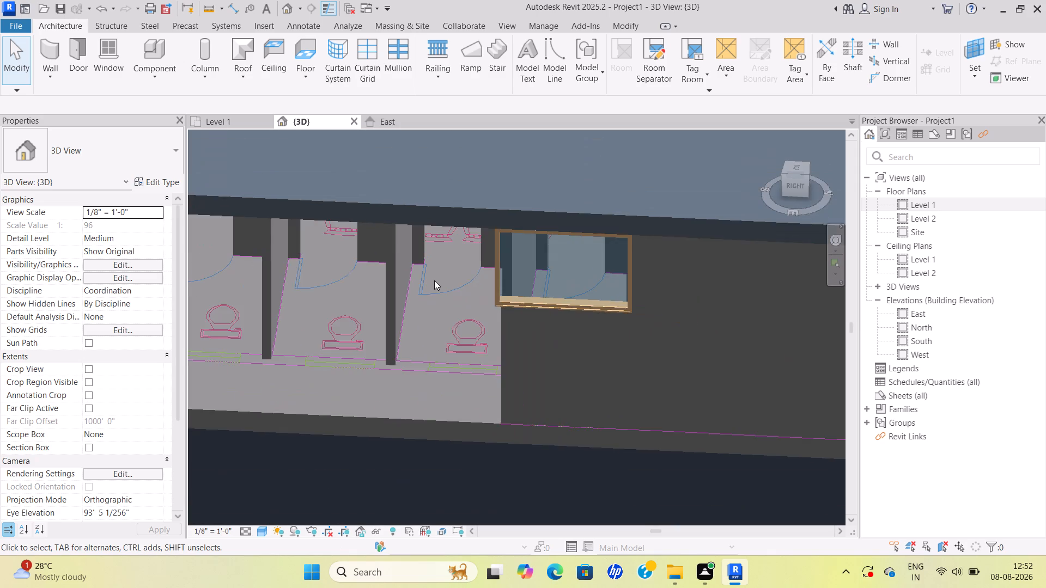
scroll(434, 280, "down", 4)
middle_click_drag(461, 275, 513, 268)
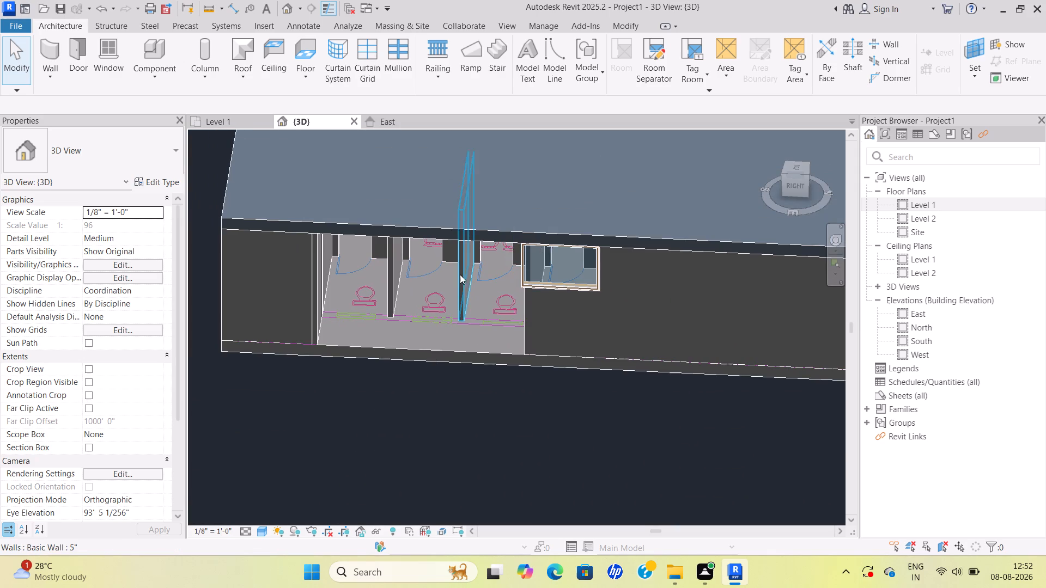
scroll(457, 280, "up", 4)
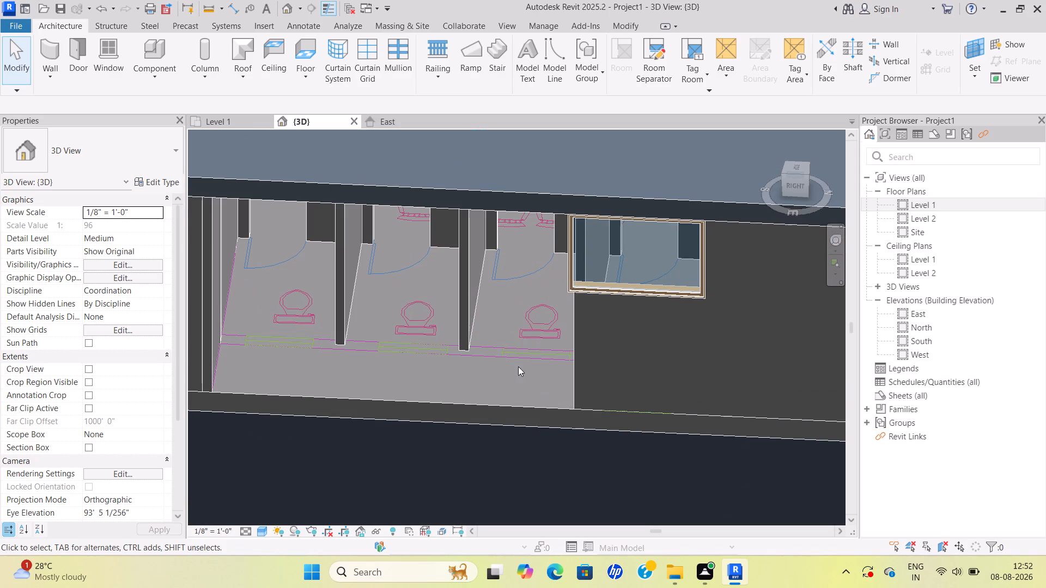
scroll(513, 370, "down", 2)
middle_click_drag(516, 370, 527, 362)
left_click(518, 293)
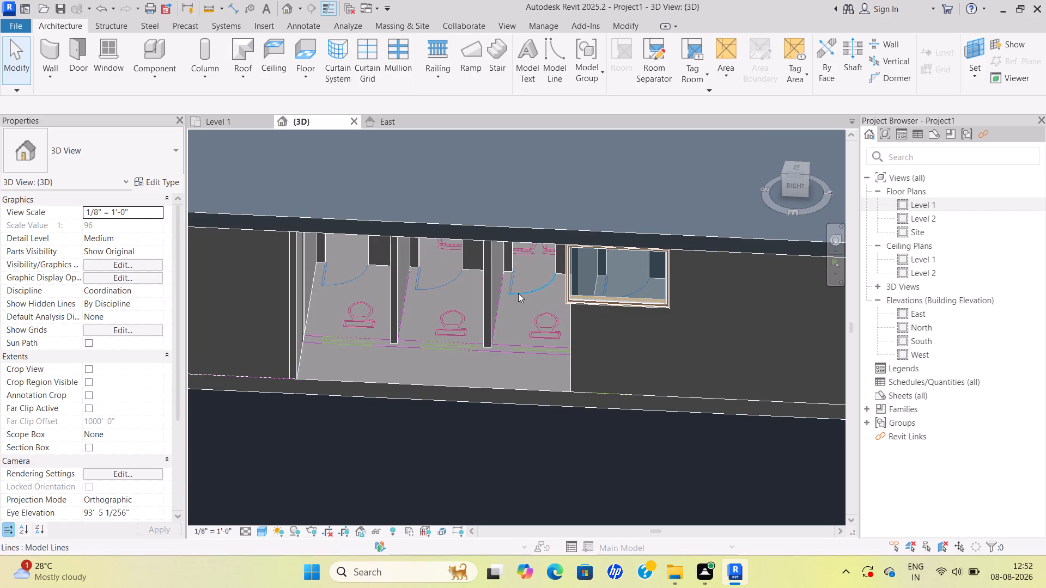
left_click(451, 292)
left_click(342, 301)
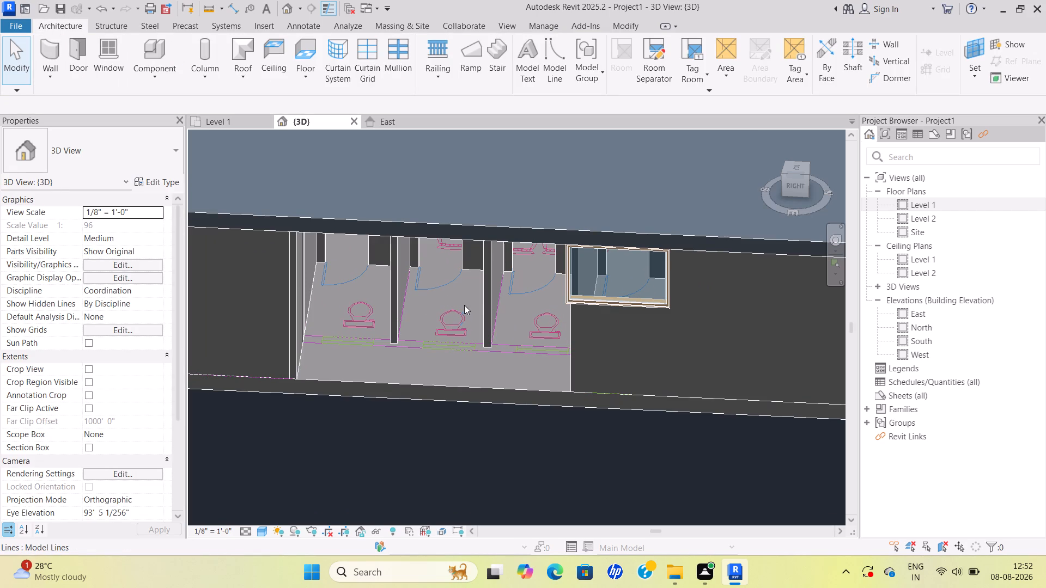
left_click(464, 305)
left_click(506, 310)
key("Escape")
scroll(520, 340, "down", 6)
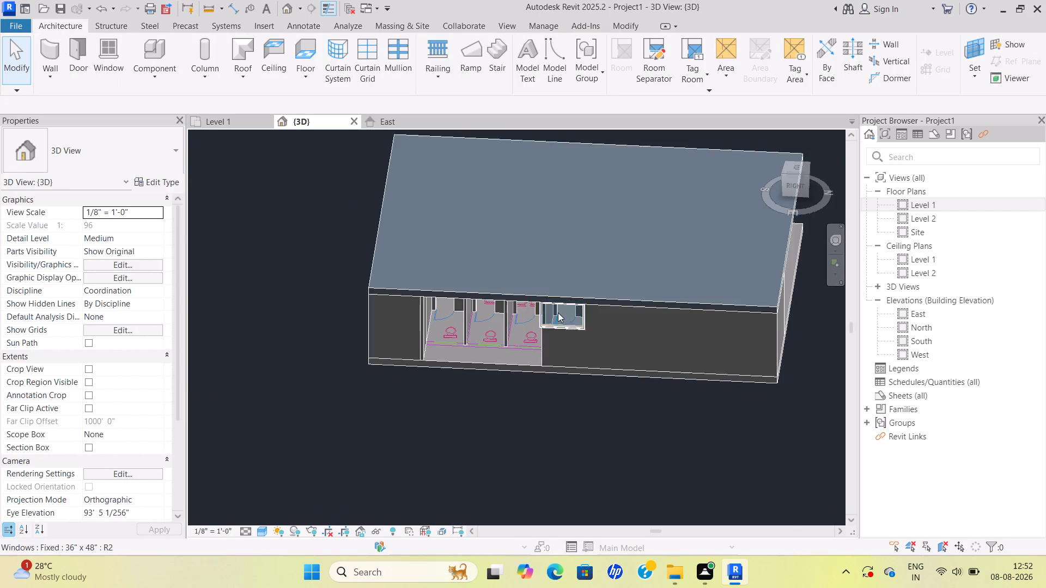
scroll(558, 311, "up", 11)
scroll(557, 372, "down", 2)
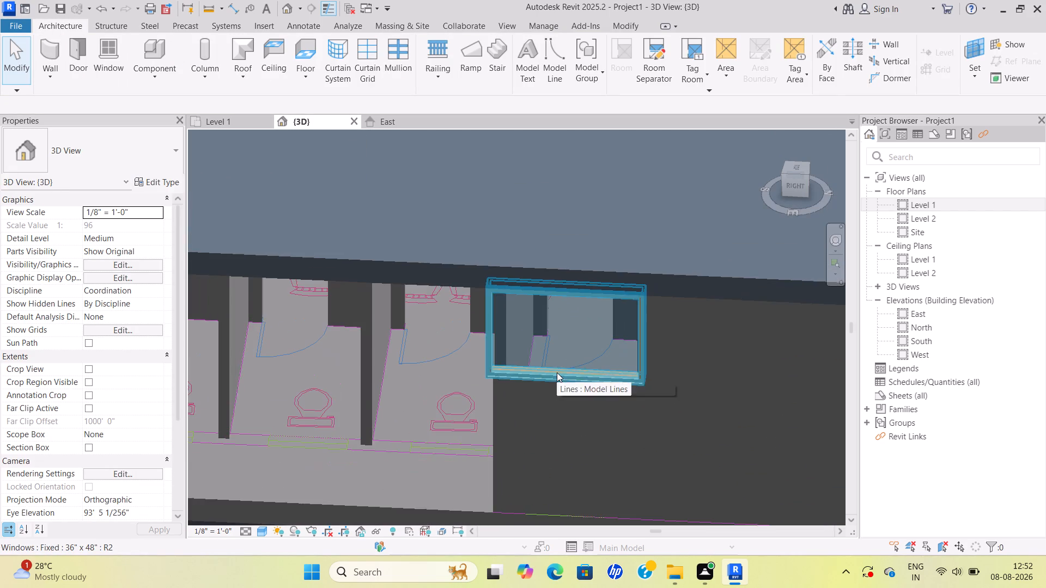
key("Escape")
scroll(549, 376, "up", 5)
key("Escape")
key("Escape")
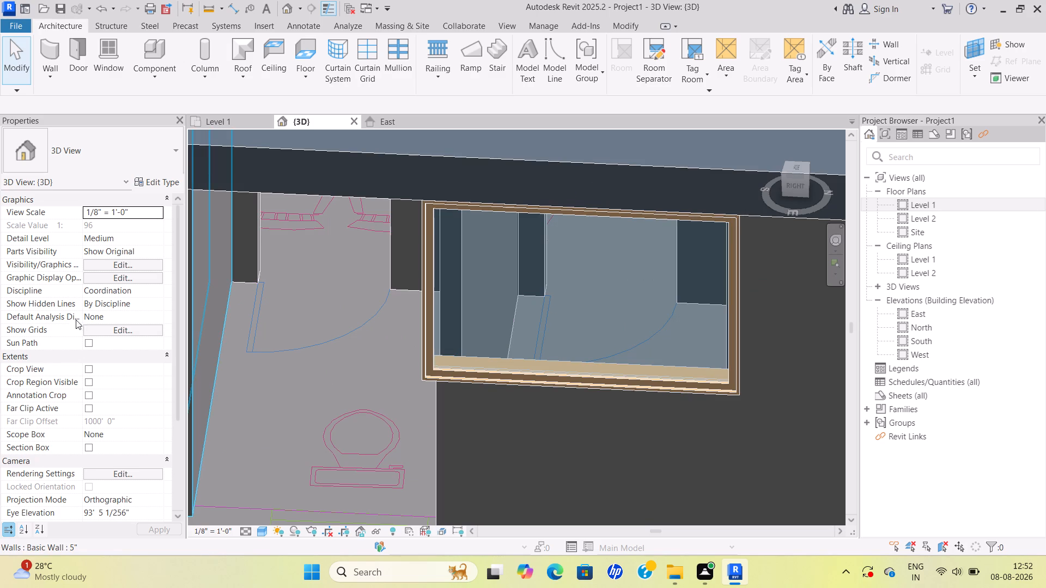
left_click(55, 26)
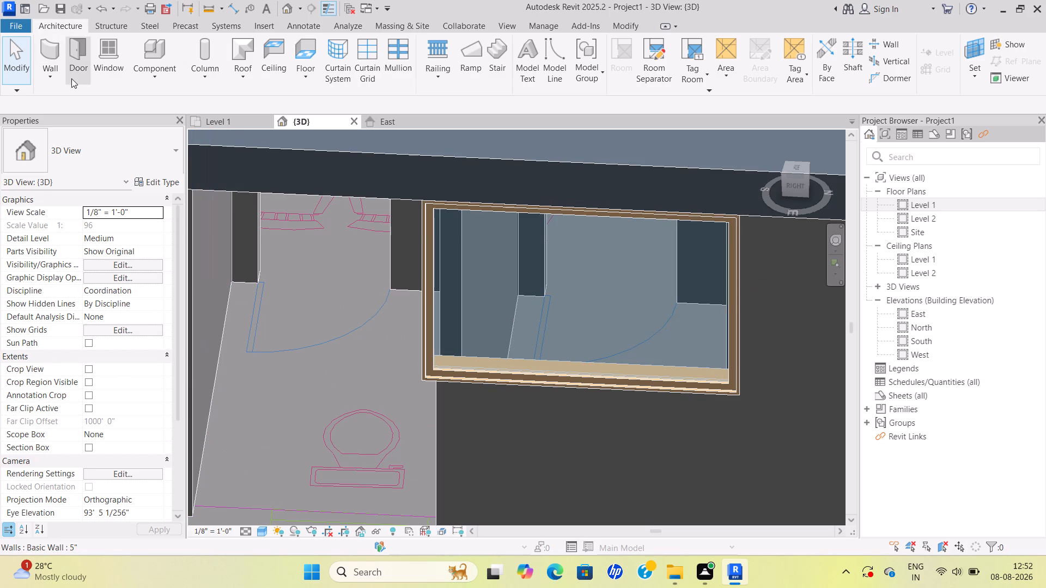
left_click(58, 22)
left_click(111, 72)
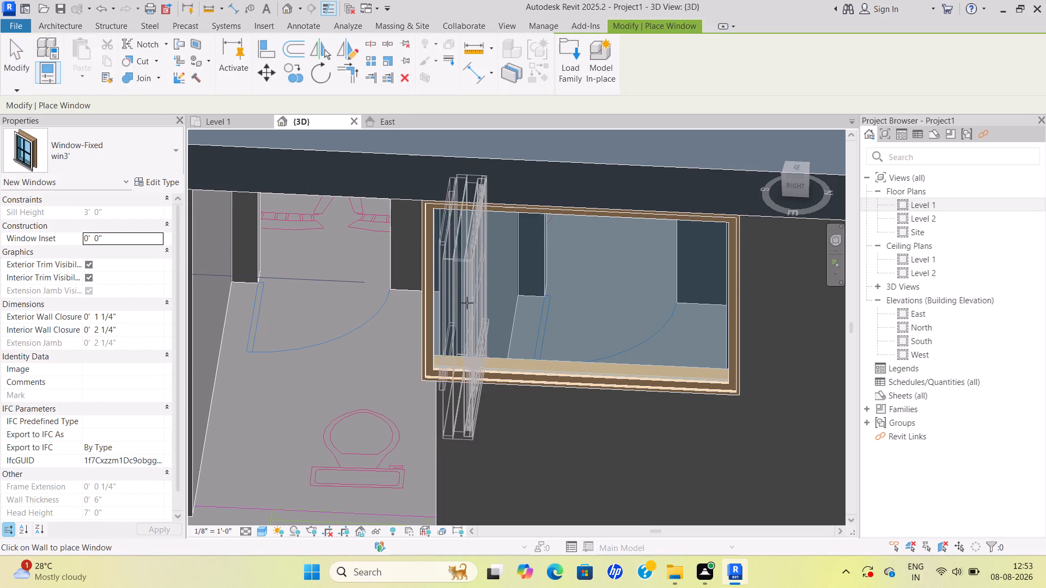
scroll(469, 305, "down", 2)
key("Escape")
Return to the Level 1 plan and examine the reference window openings of the 10'x5" and 8'x5' toilets.
left_click(214, 119)
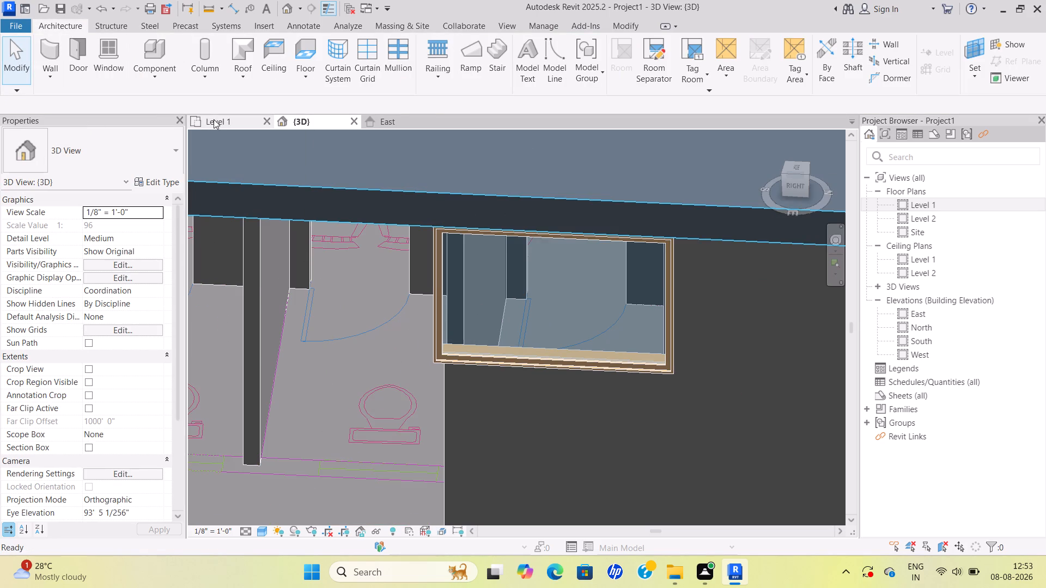
scroll(427, 293, "down", 3)
middle_click_drag(435, 295, 618, 204)
key("Escape")
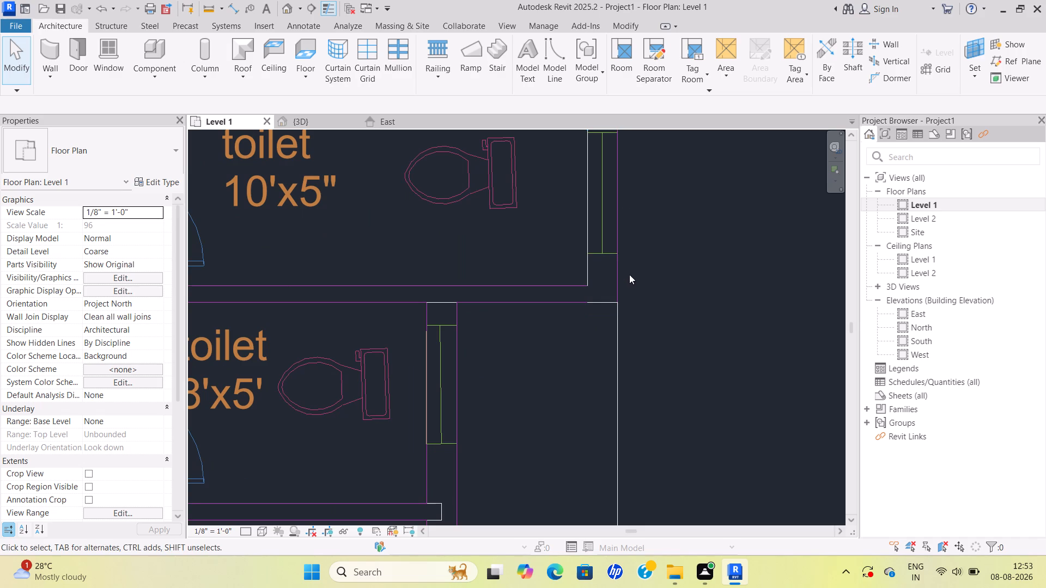
key("Escape")
key("Escape")
key("Escape")
key("Escape")
key("Escape")
key("Escape")
key("Escape")
key("Escape")
key("Escape")
key("Escape")
key("Escape")
key("Escape")
key("Escape")
key("Escape")
key("Escape")
key("Escape")
key("Escape")
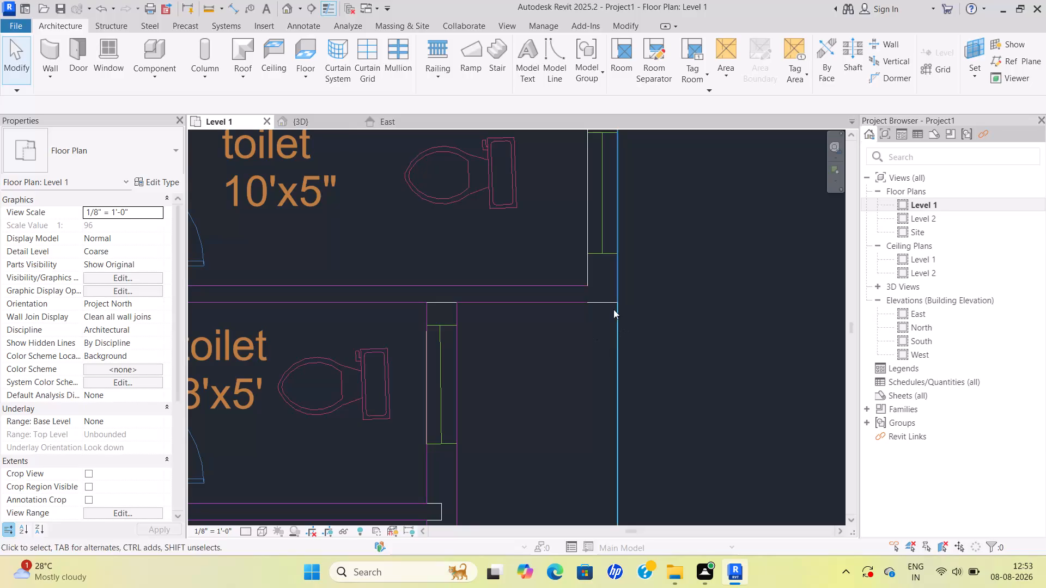
scroll(388, 408, "down", 1)
middle_click_drag(399, 408, 485, 305)
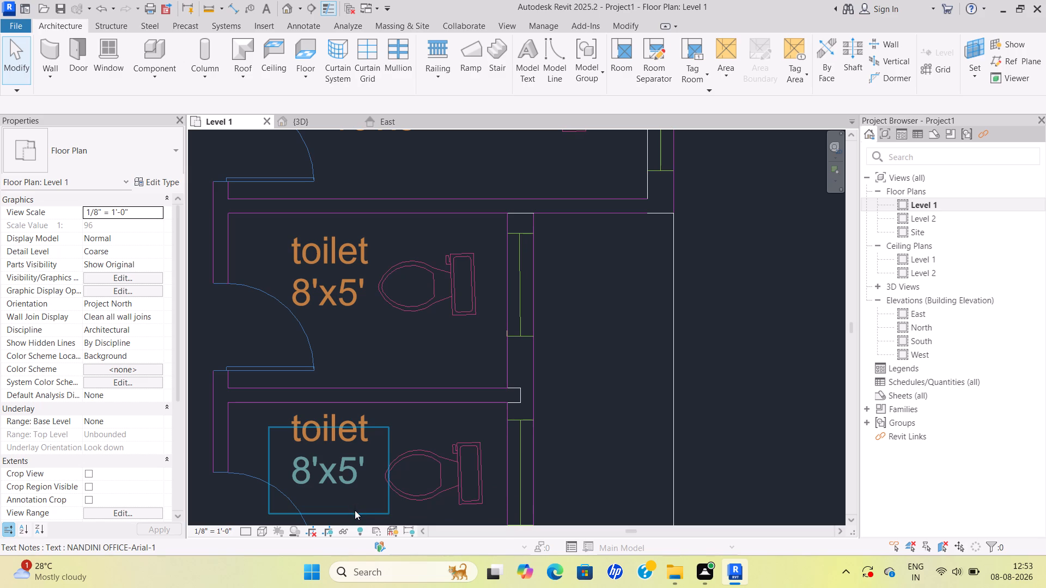
middle_click_drag(433, 348, 472, 332)
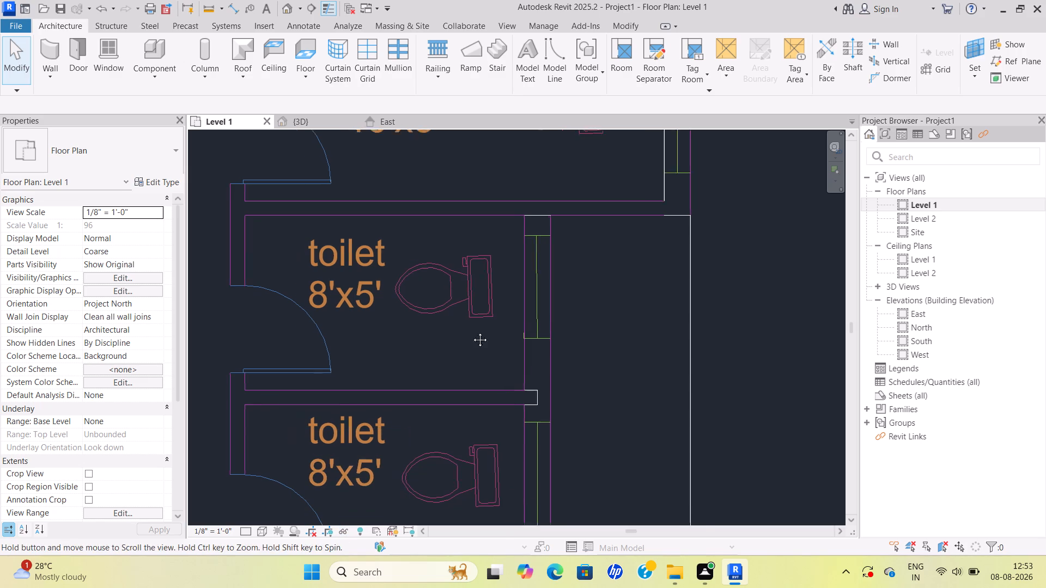
middle_click_drag(472, 332, 496, 290)
scroll(421, 418, "up", 2)
scroll(531, 377, "down", 1)
middle_click_drag(528, 369, 512, 304)
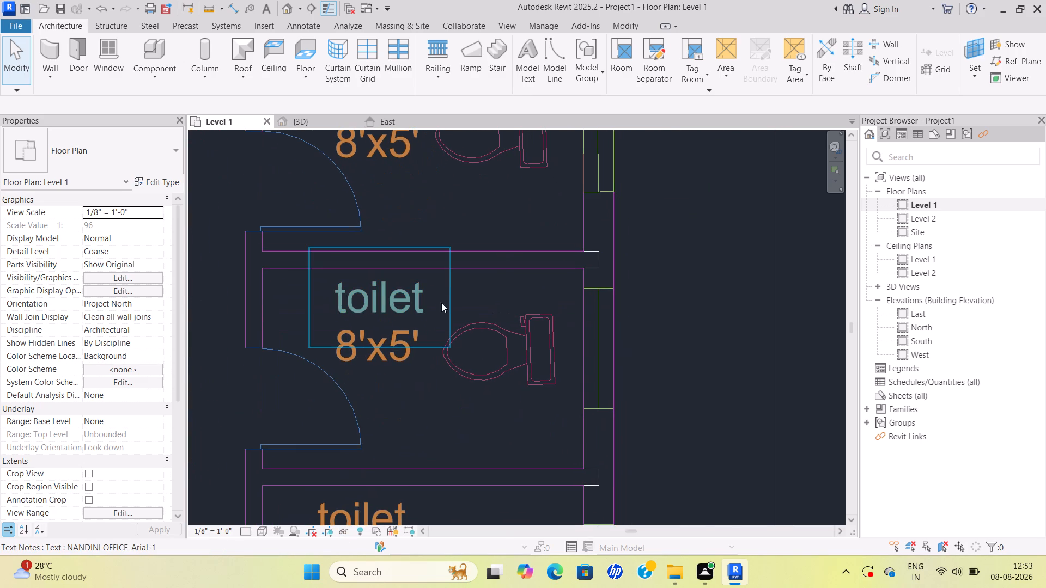
Undo the recent window edits, back to when the toilets' outer walls still had their tagged 24" x 48" windows.
key("Escape")
key("Escape")
key("Escape")
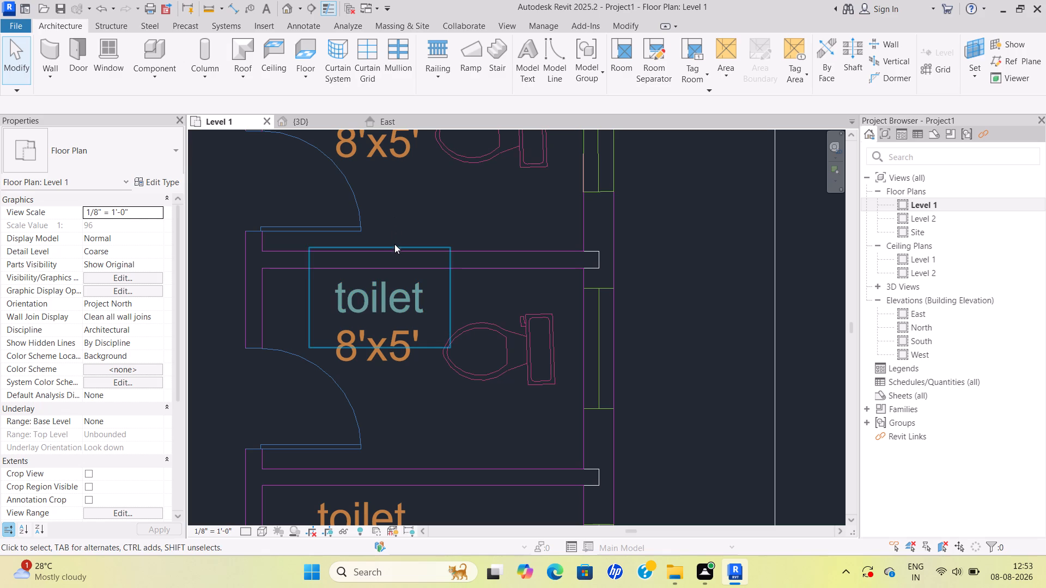
key("ctrl+z")
key("ctrl+z")
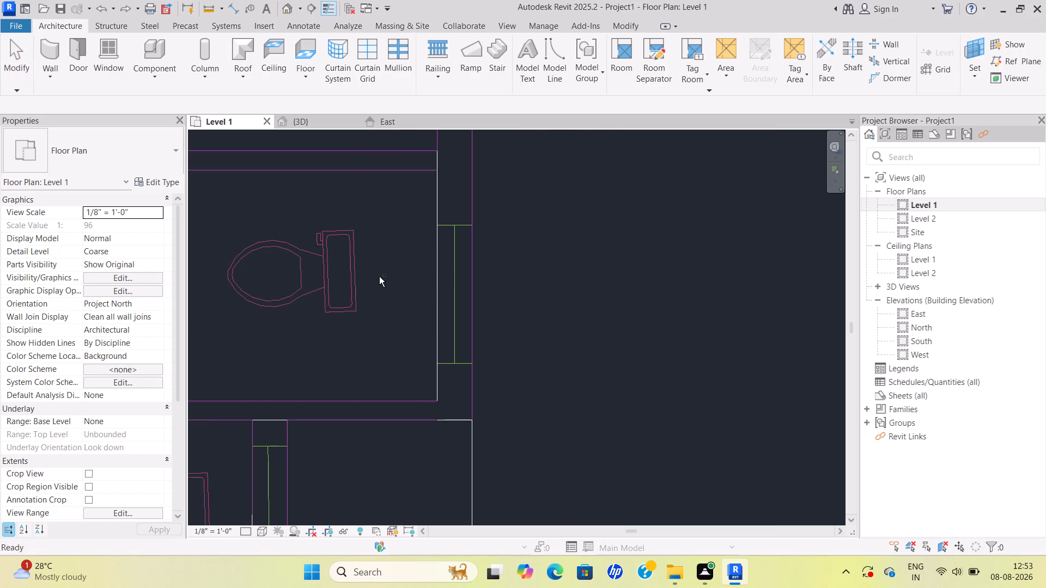
key("ctrl+z")
key("ctrl+z")
key("ctrl+z")
key("ctrl+z")
key("ctrl+z")
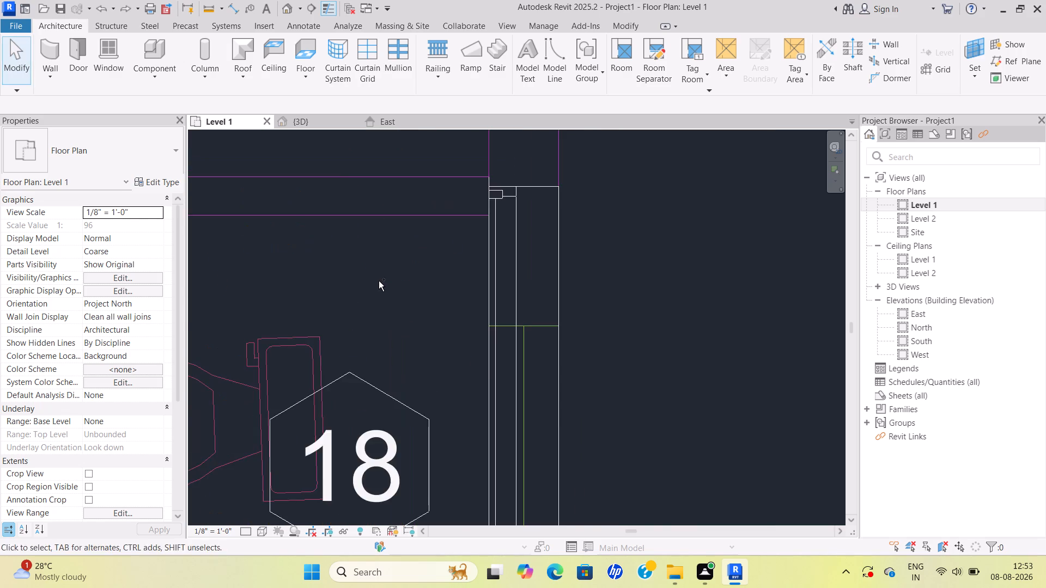
key("ctrl+z")
key("ctrl+z")
key("ctrl+z")
key("ctrl+z")
Delete the oversized 24" x 48" window from the outer wall of the 8'x5' toilet nearest the pantry.
scroll(433, 290, "down", 5)
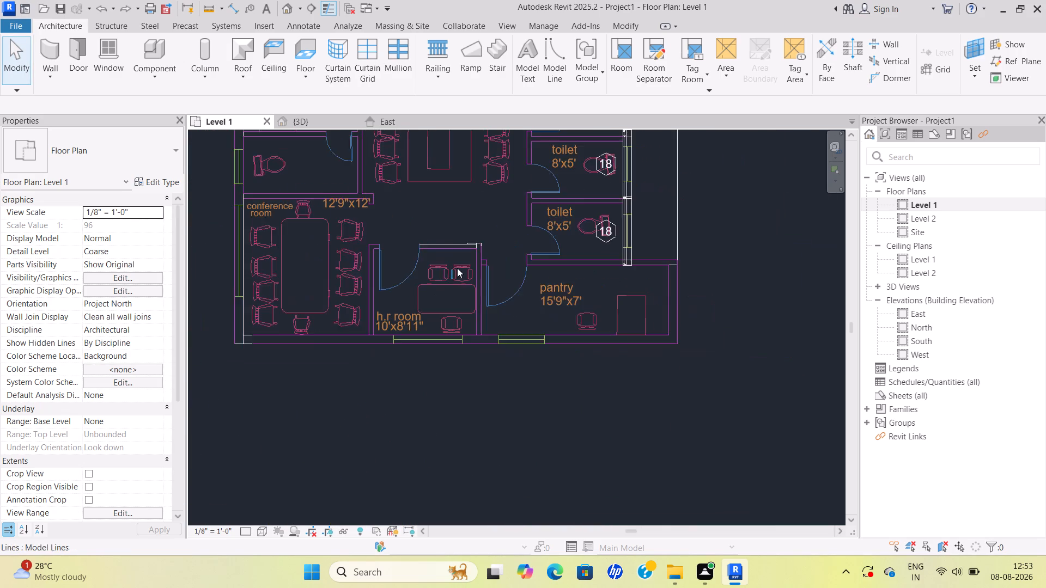
scroll(457, 267, "down", 1)
middle_click_drag(477, 268, 391, 390)
scroll(492, 291, "up", 5)
left_click(545, 283)
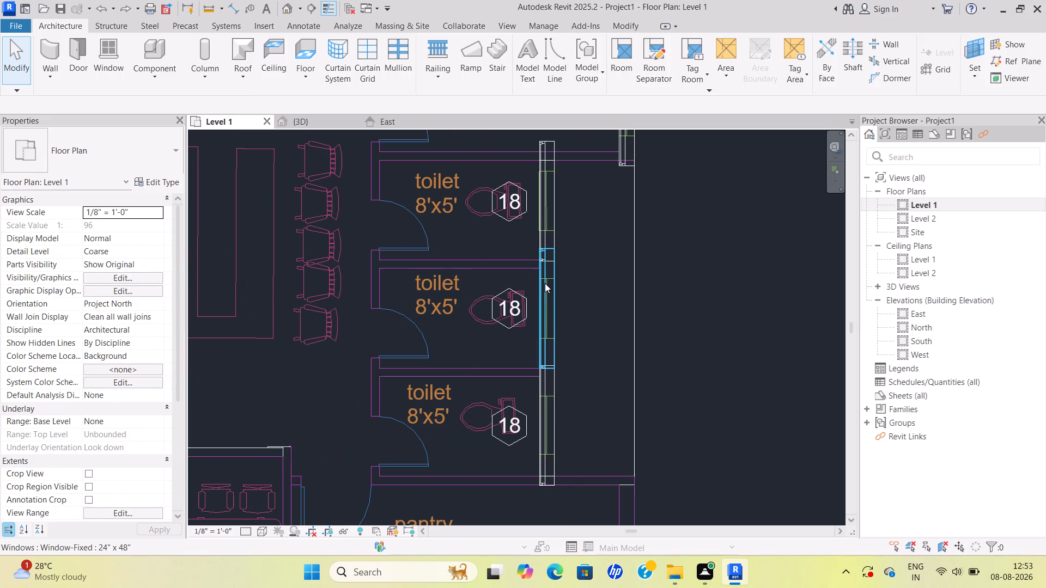
left_click(548, 230)
left_click(620, 154)
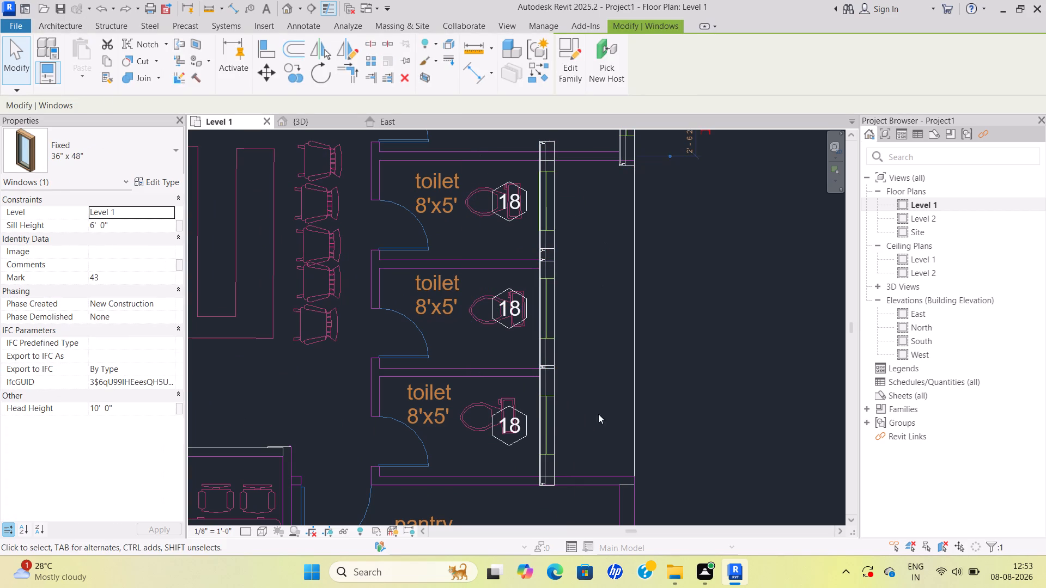
left_click(547, 427)
key("Delete")
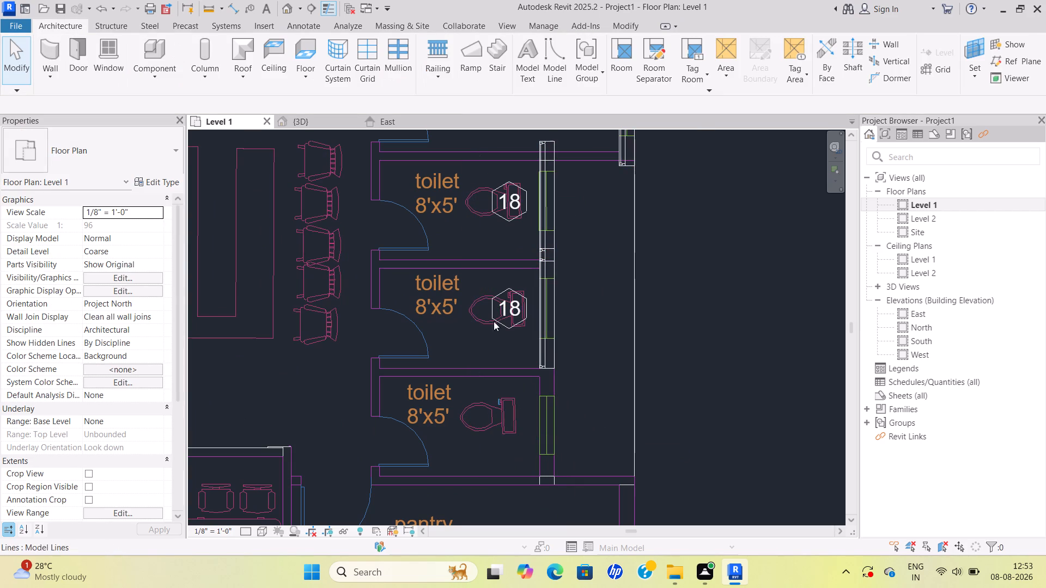
Delete the oversized 24" x 48" window from the outer wall of the 10'x5" toilet.
left_click(555, 328)
left_click(539, 228)
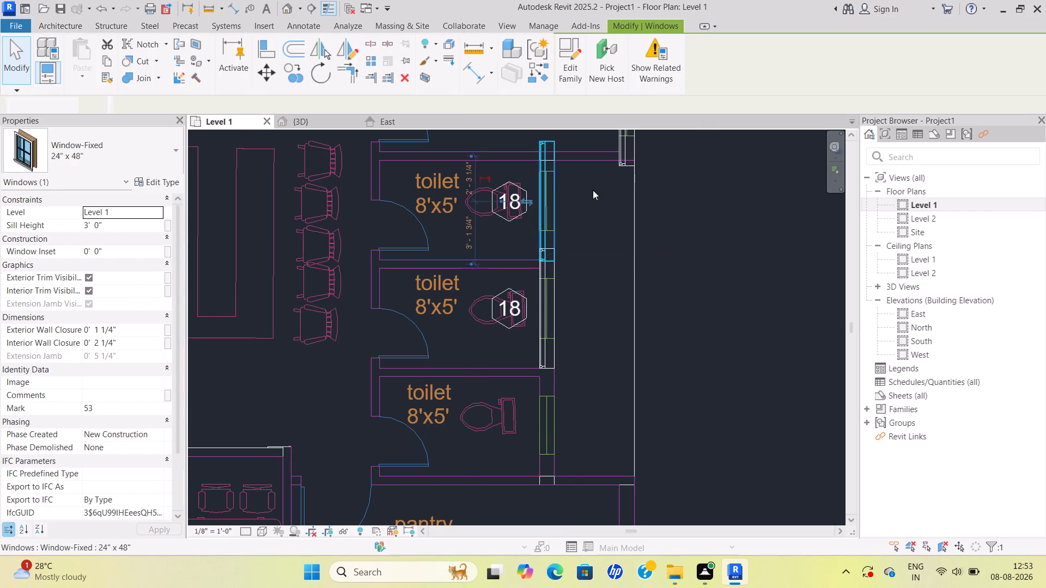
left_click(615, 147)
key("Delete")
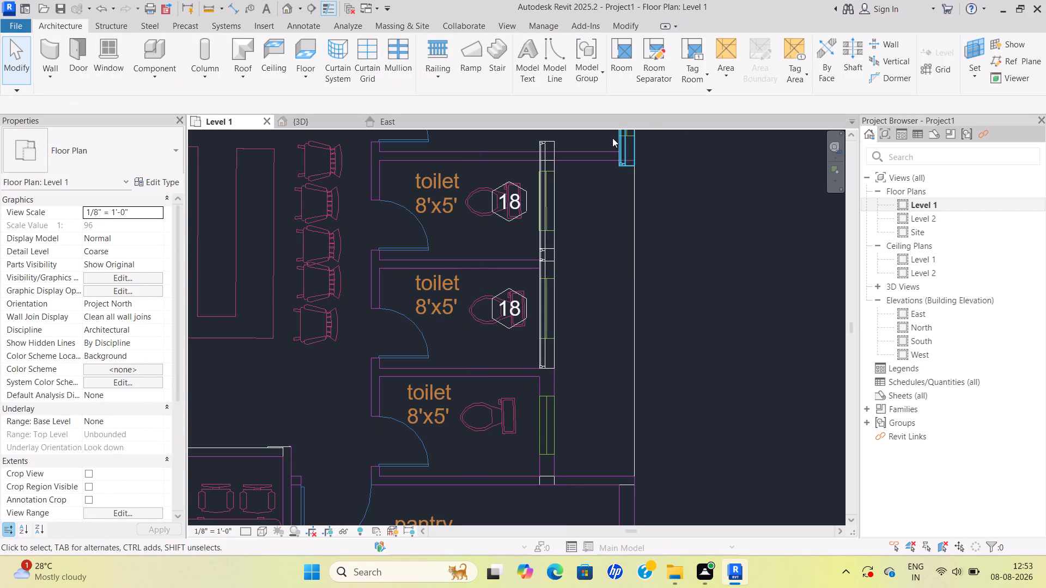
scroll(597, 245, "down", 2)
middle_click_drag(587, 336, 499, 443)
scroll(540, 248, "up", 6)
left_click(510, 285)
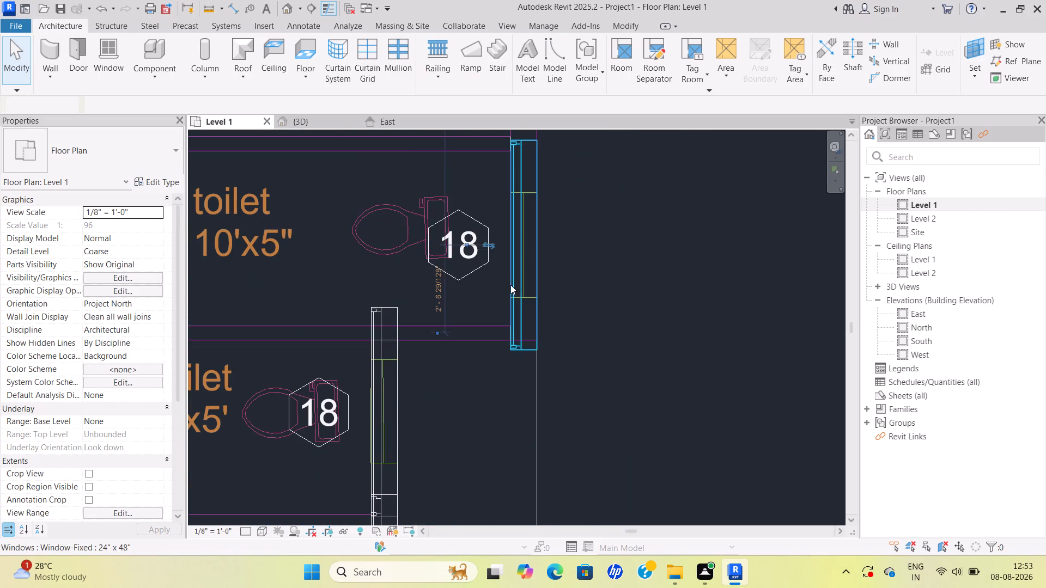
key("Delete")
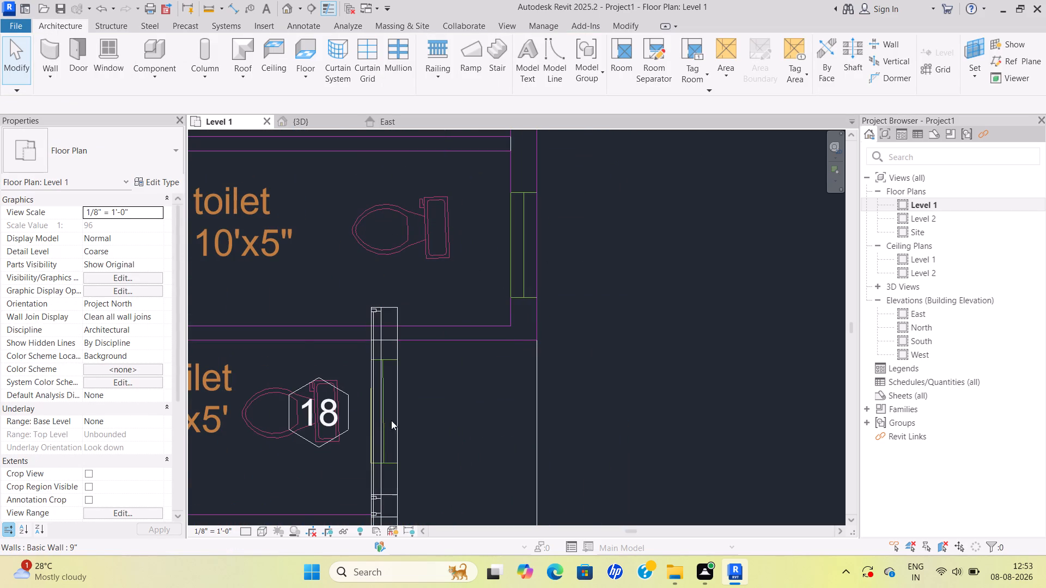
Delete the oversized windows from the outer walls of the two remaining 8'x5' toilets.
left_click(398, 423)
key("Delete")
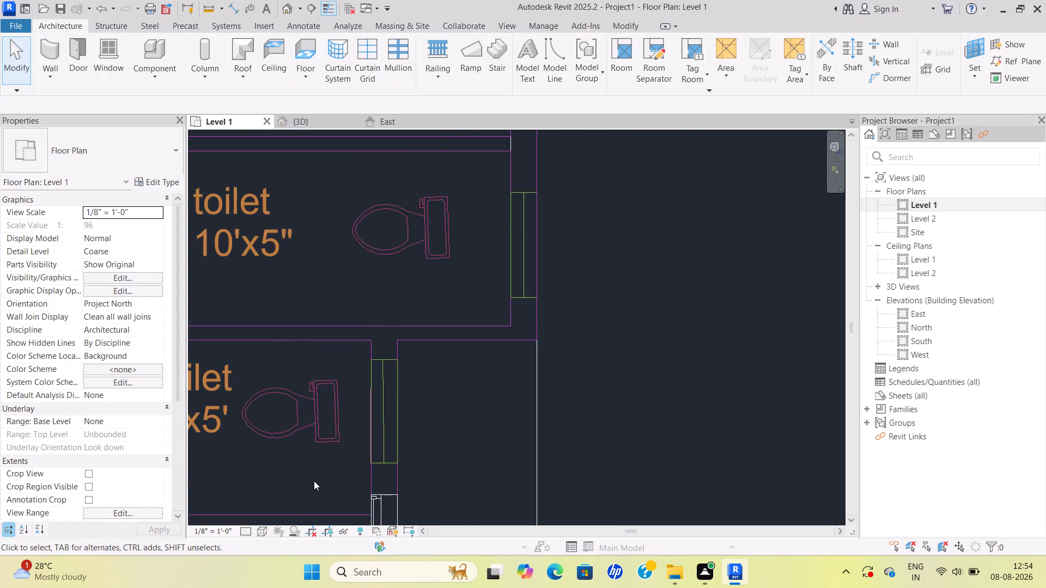
scroll(314, 481, "down", 3)
middle_click_drag(359, 399, 389, 348)
scroll(389, 348, "up", 1)
scroll(402, 450, "up", 7)
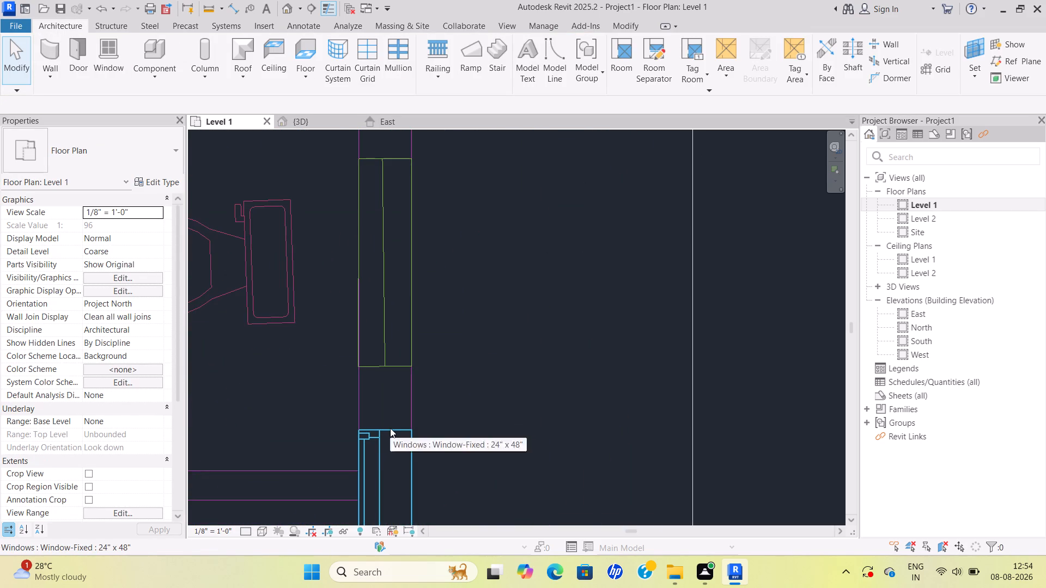
left_click(390, 428)
key("Delete")
Examine the Level 1 plan's reference window openings around the toilets, pantry, h.r room and conference room.
scroll(390, 425, "down", 11)
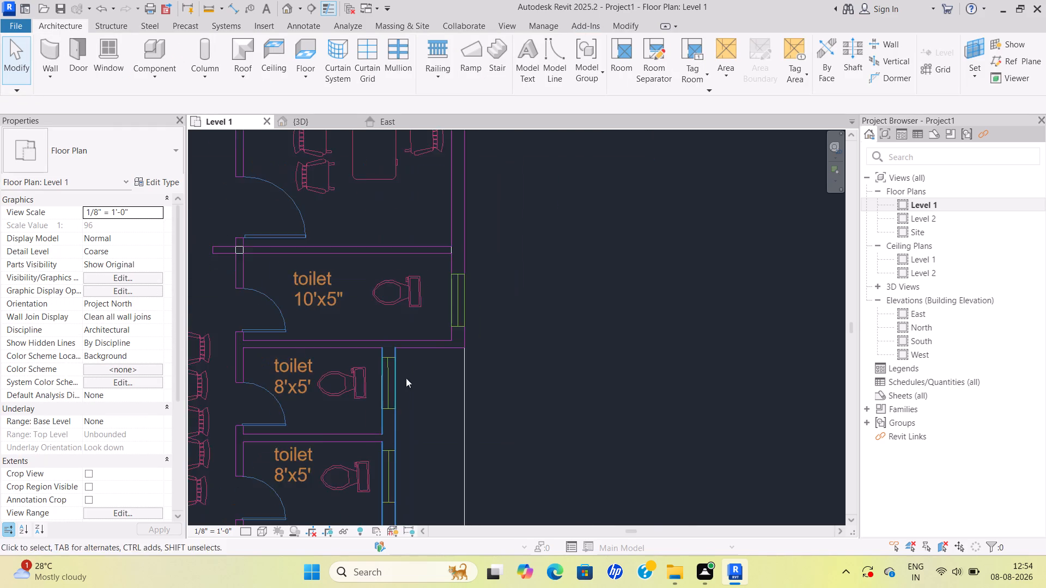
scroll(406, 378, "down", 4)
middle_click_drag(438, 323, 502, 100)
scroll(342, 336, "up", 1)
key("Escape")
key("Escape")
key("Escape")
key("Escape")
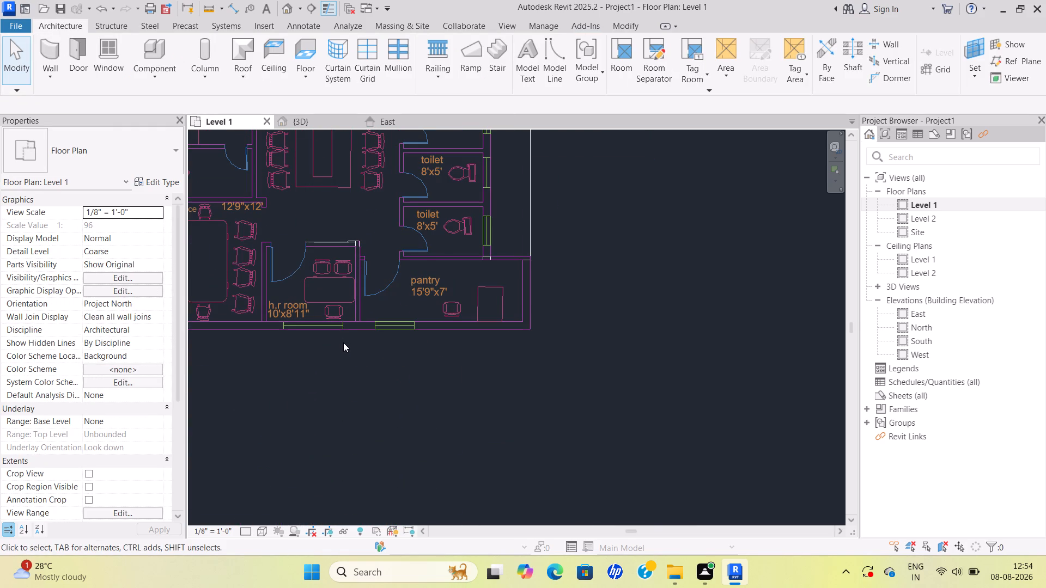
key("Escape")
key("Escape")
key("Escape")
key("Escape")
key("Escape")
key("Escape")
key("Escape")
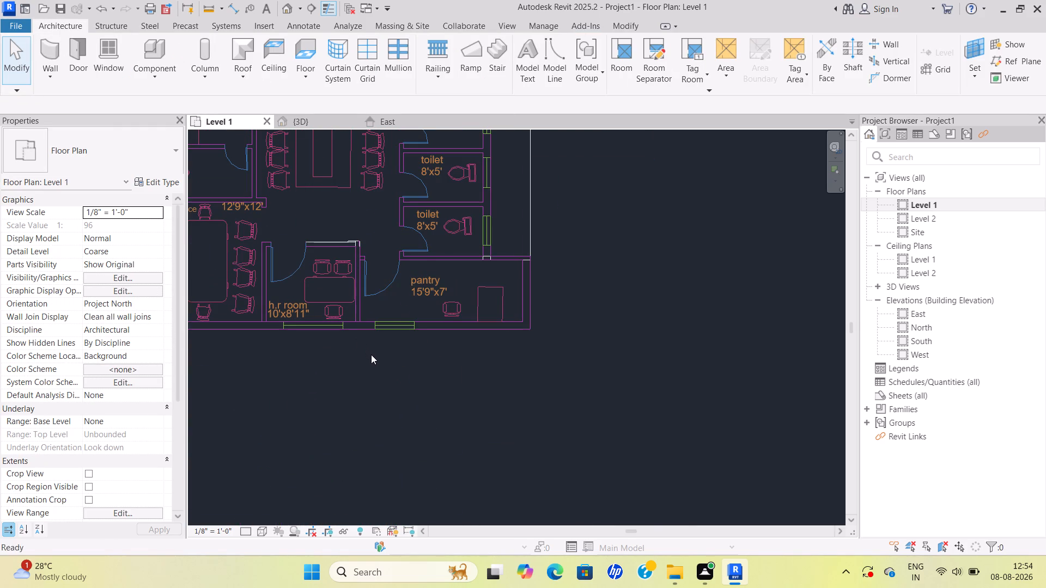
key("Escape")
key("Escape")
key("Escape")
key("Escape")
key("Escape")
key("Escape")
key("Escape")
key("Escape")
key("Escape")
key("Escape")
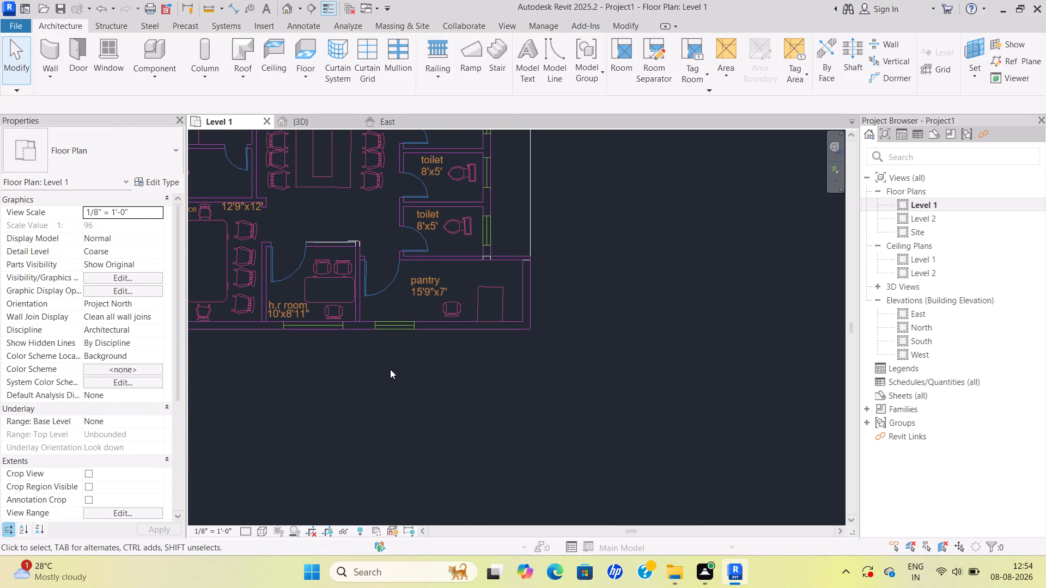
key("Escape")
key("Escape")
scroll(393, 373, "down", 3)
middle_click_drag(407, 390, 437, 468)
scroll(362, 380, "up", 3)
middle_click_drag(362, 363, 358, 354)
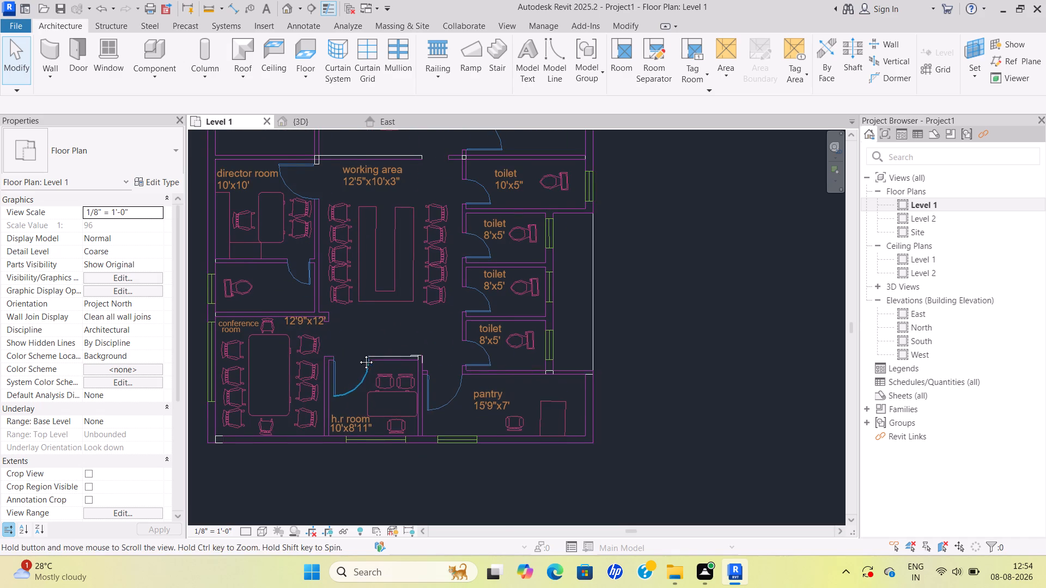
middle_click_drag(358, 354, 352, 346)
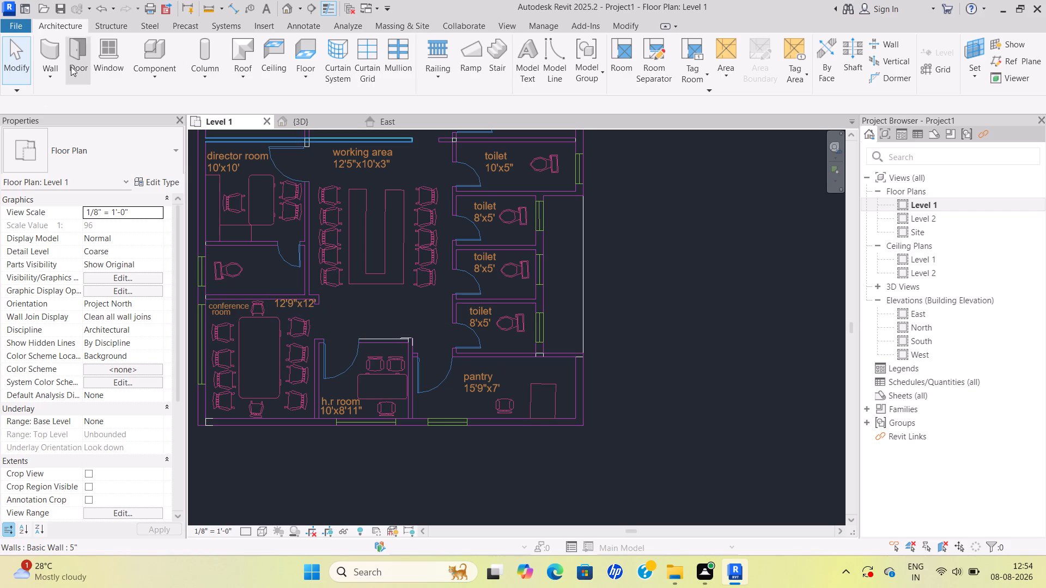
scroll(399, 285, "down", 1)
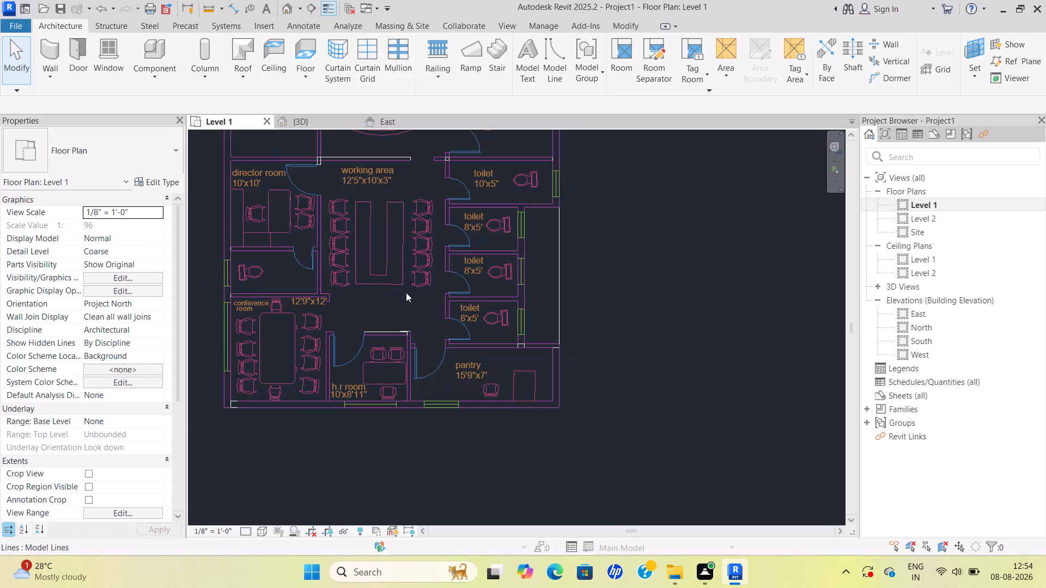
scroll(451, 298, "down", 3)
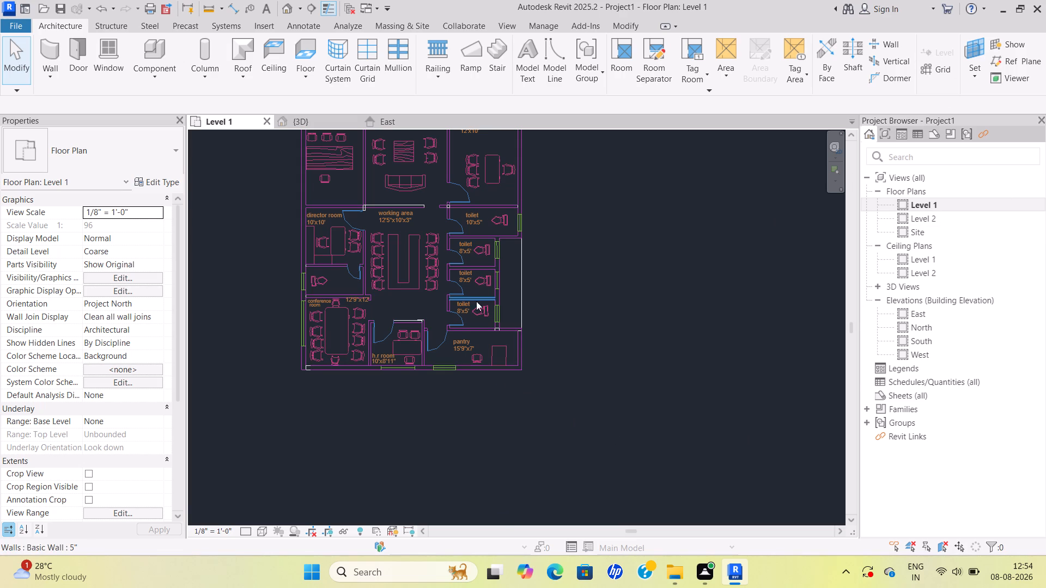
Duplicate the Window-Fixed 24" x 48" type under the name 3'.
scroll(468, 318, "up", 3)
scroll(426, 380, "up", 4)
middle_click_drag(417, 395, 421, 368)
scroll(420, 387, "up", 6)
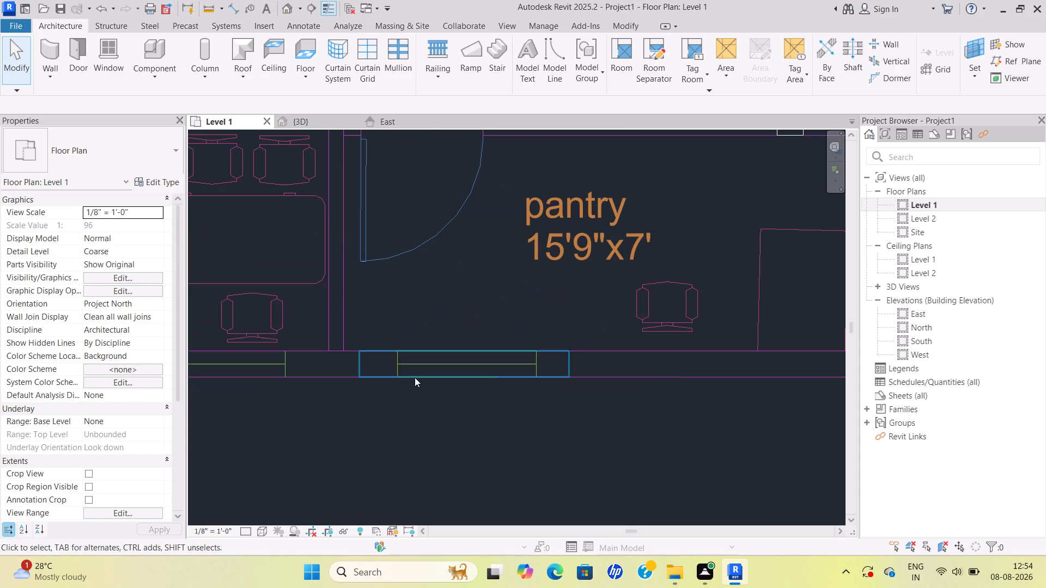
key("Escape")
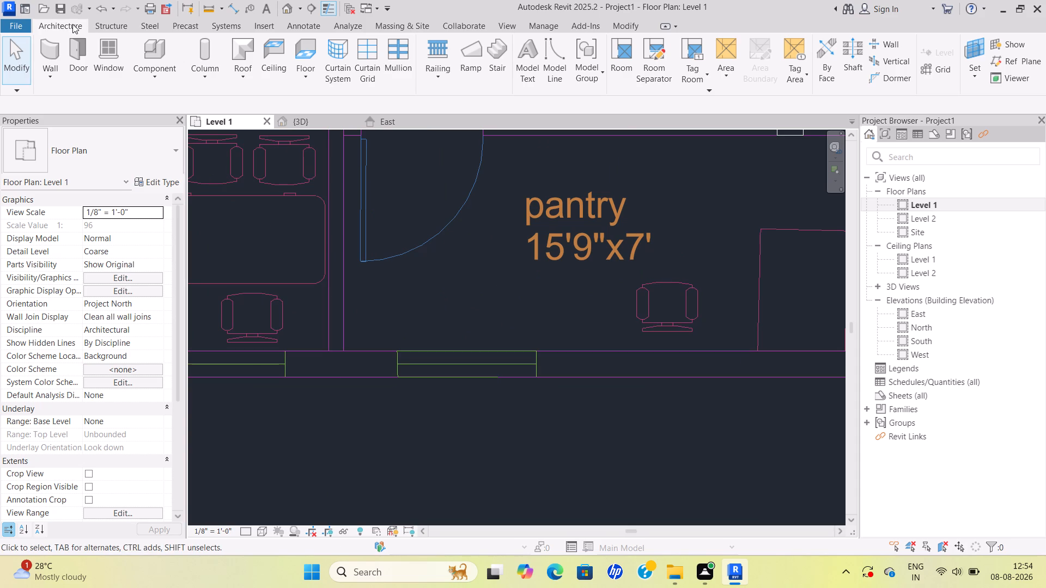
left_click(72, 24)
left_click(106, 70)
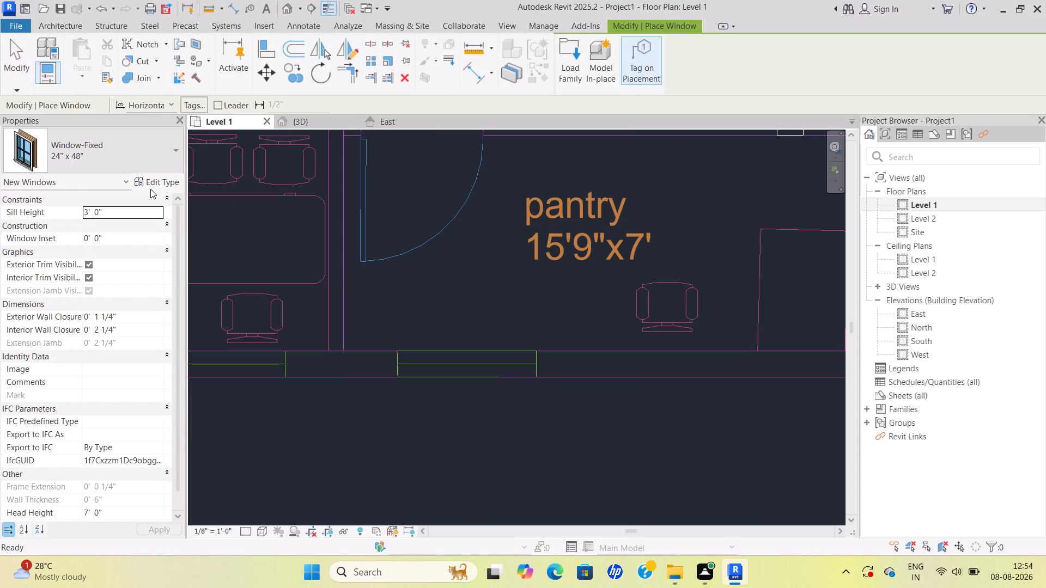
left_click(158, 183)
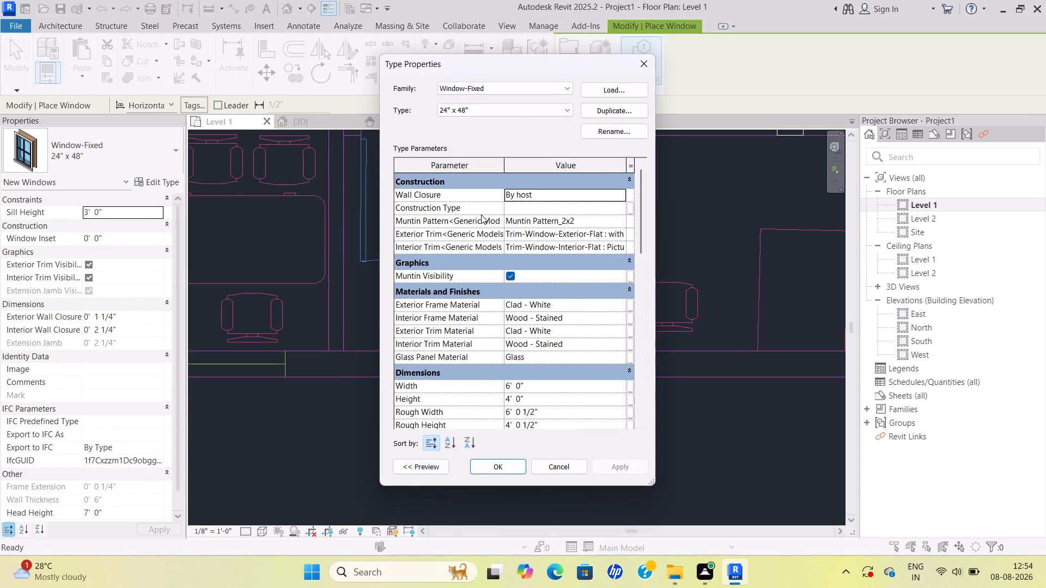
left_click(599, 111)
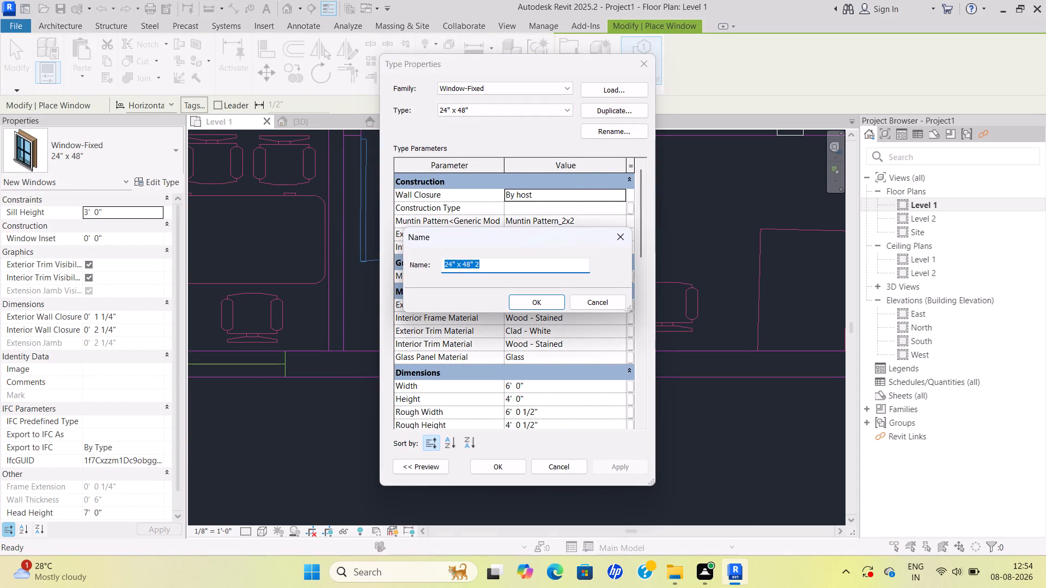
left_click(490, 263)
key("BackSpace")
key("BackSpace")
key("BackSpace")
key("BackSpace")
key("BackSpace")
key("BackSpace")
key("BackSpace")
key("BackSpace")
key("BackSpace")
key("BackSpace")
key("BackSpace")
key("BackSpace")
key("BackSpace")
key("BackSpace")
key("BackSpace")
key("BackSpace")
key("BackSpace")
key("BackSpace")
key("BackSpace")
key("BackSpace")
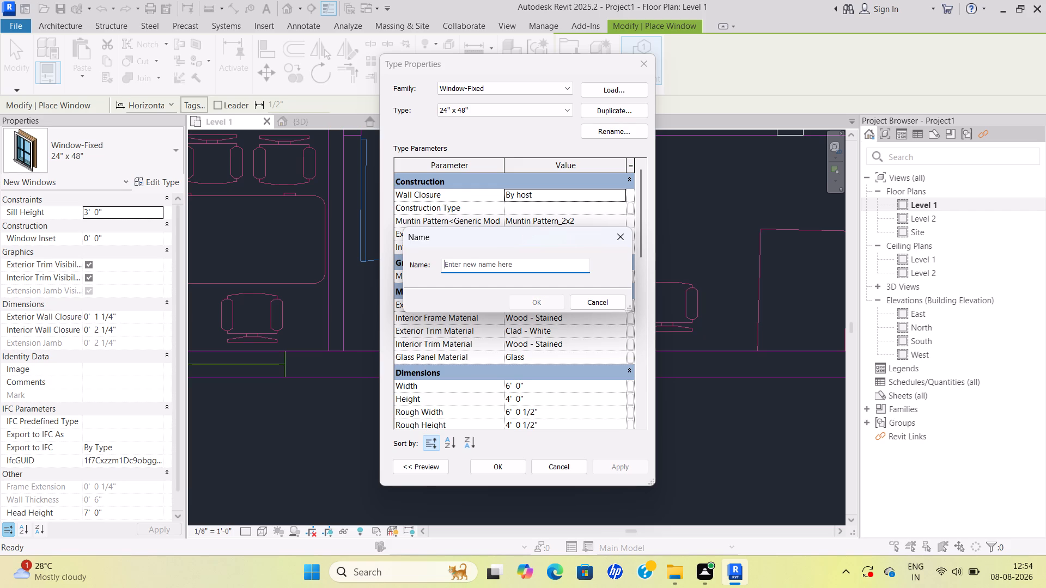
key("e")
key("BackSpace")
type("wind")
key("BackSpace")
key("BackSpace")
key("BackSpace")
key("BackSpace")
key("BackSpace")
key("BackSpace")
key("BackSpace")
key("BackSpace")
key("BackSpace")
key("BackSpace")
key("BackSpace")
key("BackSpace")
key("BackSpace")
key("BackSpace")
key("BackSpace")
key("BackSpace")
key("BackSpace")
key("BackSpace")
key("BackSpace")
key("BackSpace")
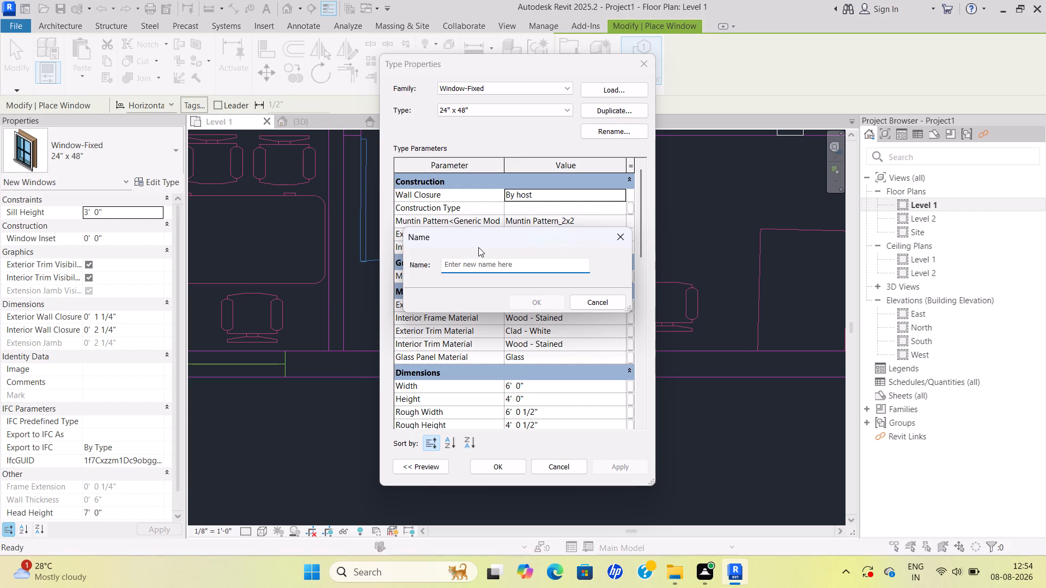
key("3")
key("apostrophe")
left_click(531, 301)
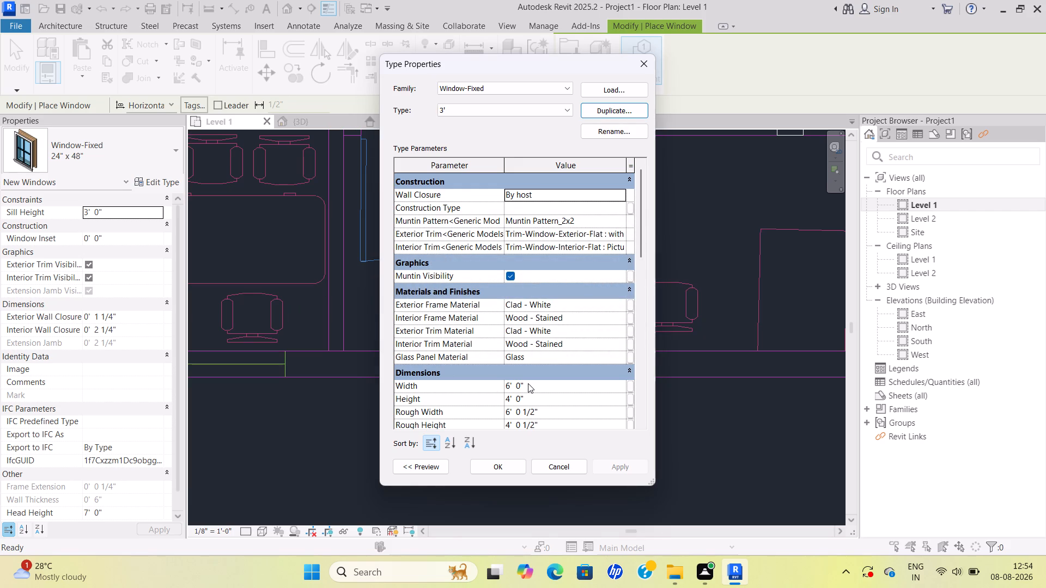
Set the 3' window type's Width to 3' and apply the type for placement.
left_click(530, 383)
key("BackSpace")
key("BackSpace")
key("BackSpace")
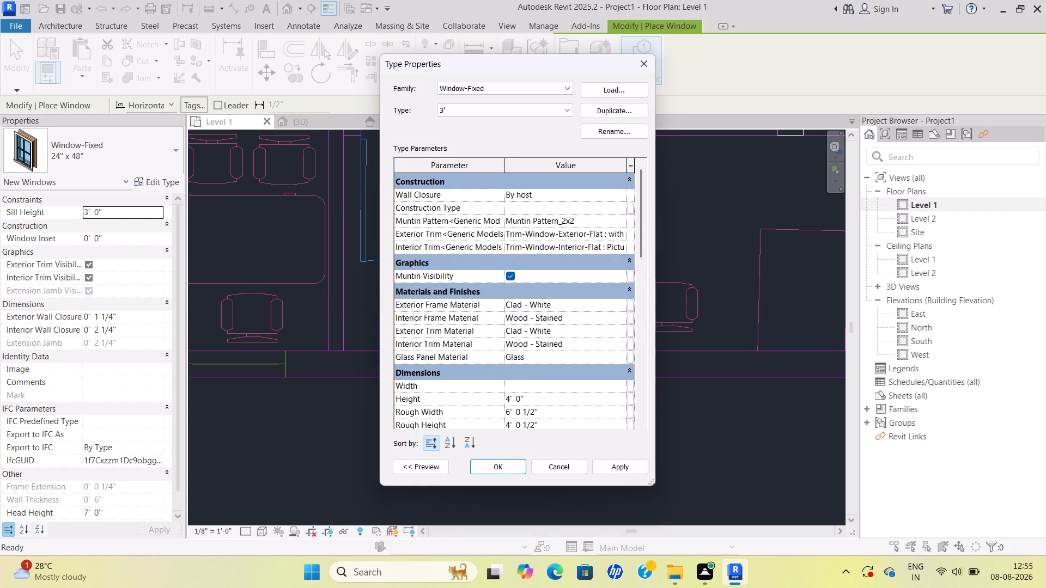
key("3")
key("apostrophe")
left_click(515, 464)
left_click(510, 471)
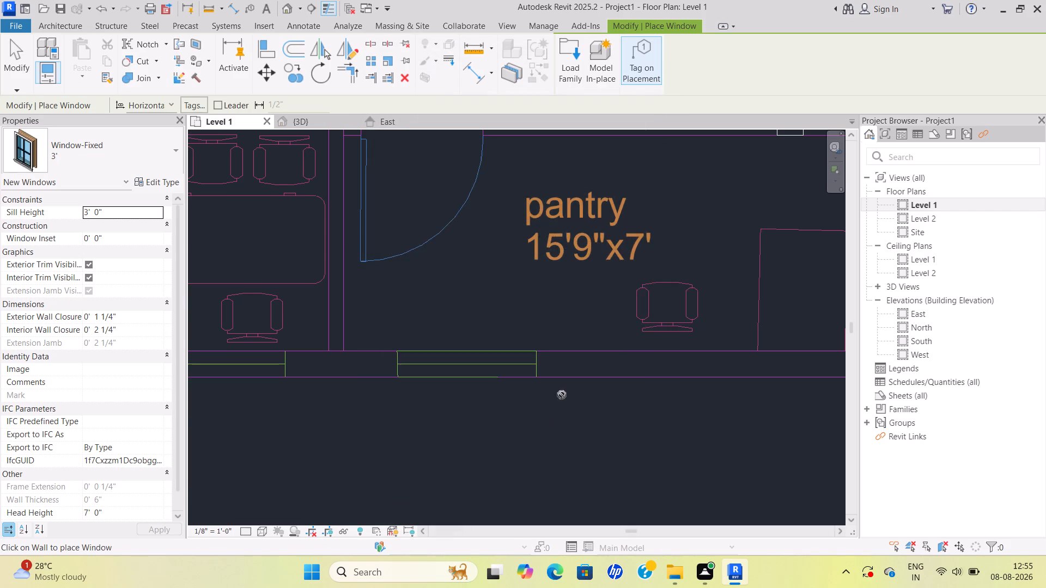
Place a 3' Window-Fixed window on the reference opening in the outer wall of the middle 8'x5' toilet.
scroll(562, 395, "down", 2)
middle_click_drag(562, 394, 384, 475)
middle_click_drag(616, 311, 428, 503)
scroll(424, 487, "down", 1)
middle_click_drag(421, 359, 477, 439)
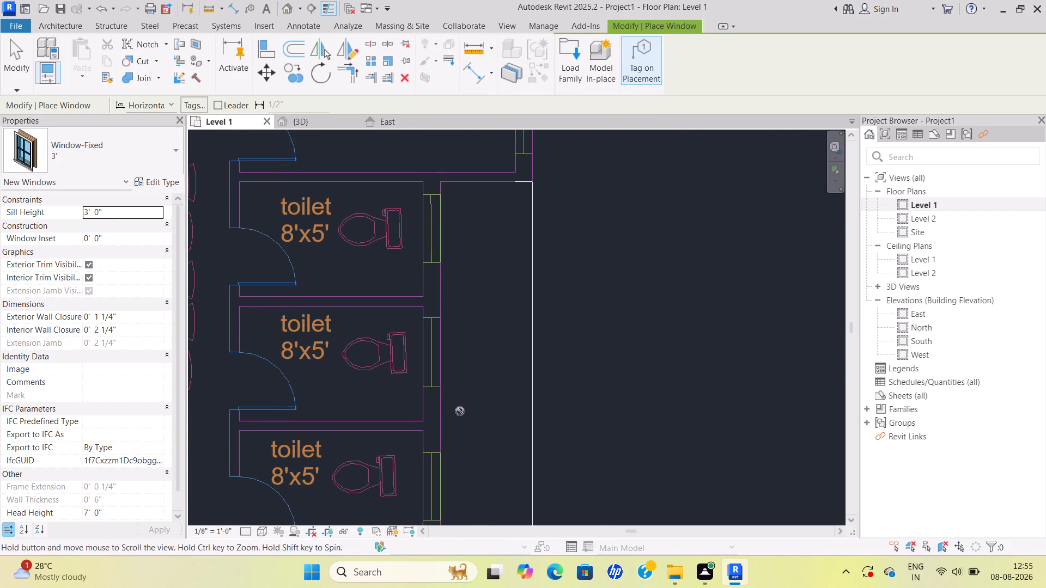
scroll(441, 387, "up", 5)
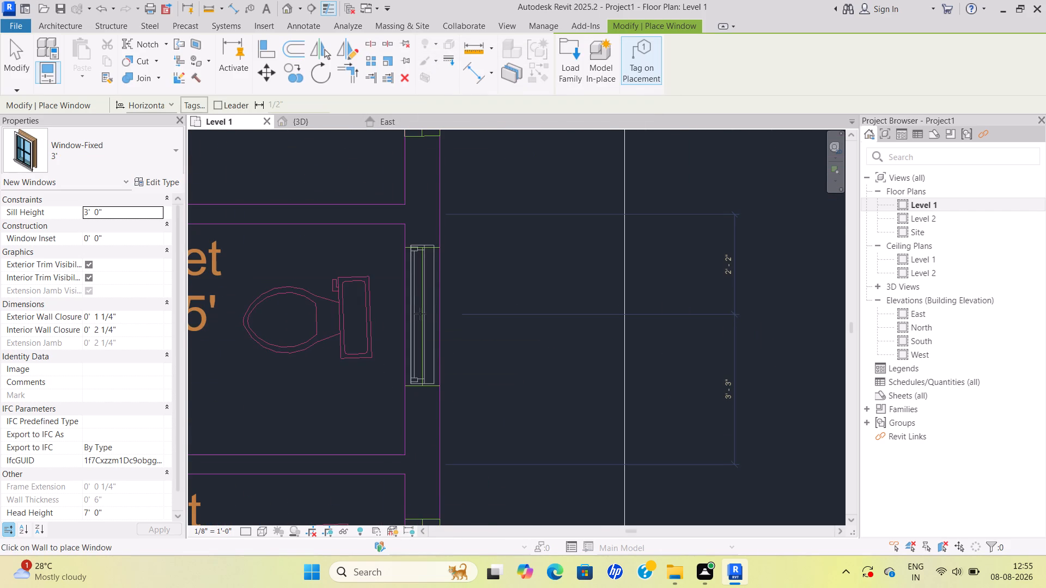
scroll(416, 321, "up", 3)
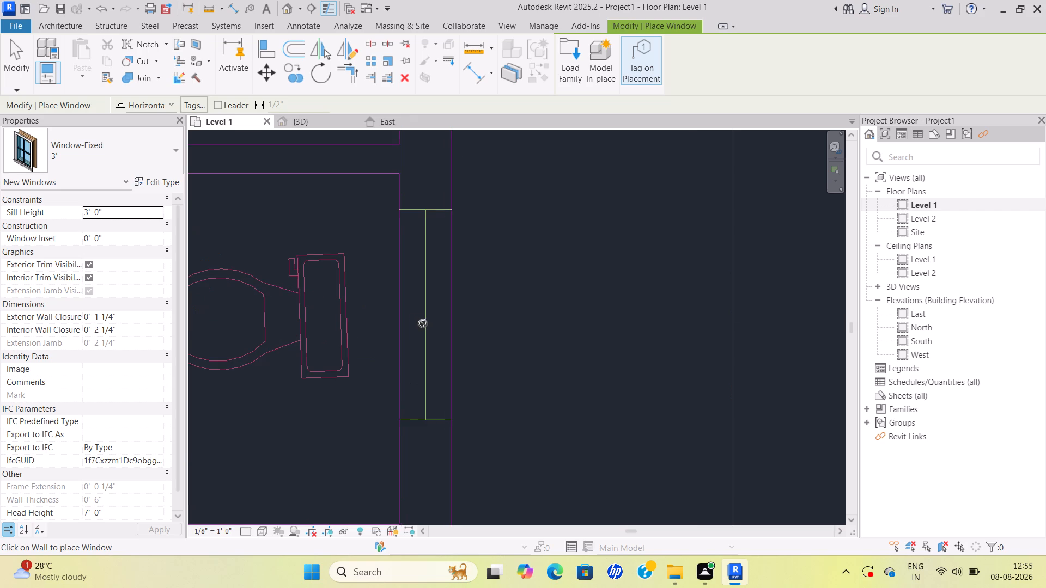
left_click(430, 314)
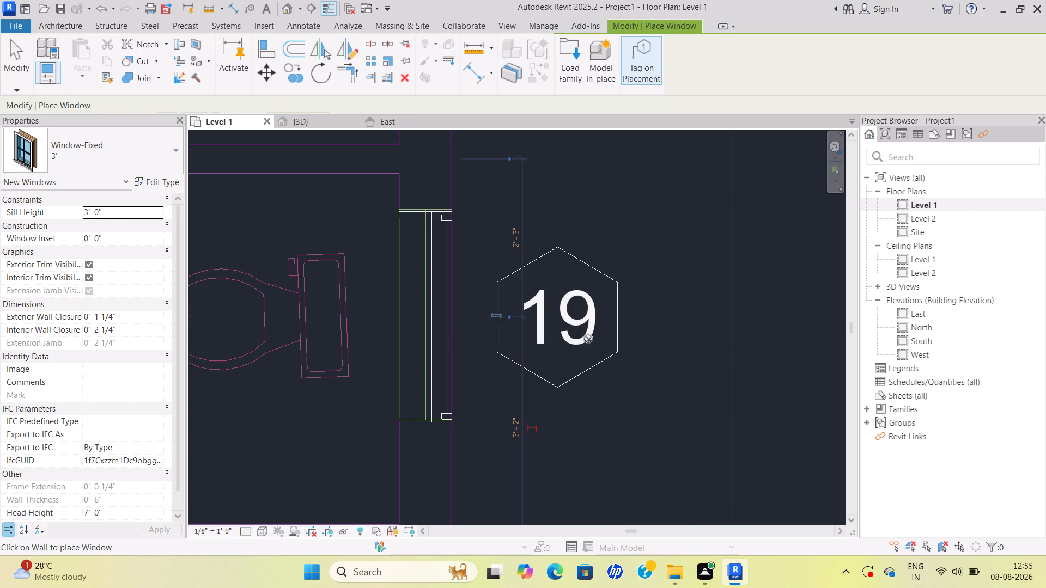
key("Escape")
key("Escape")
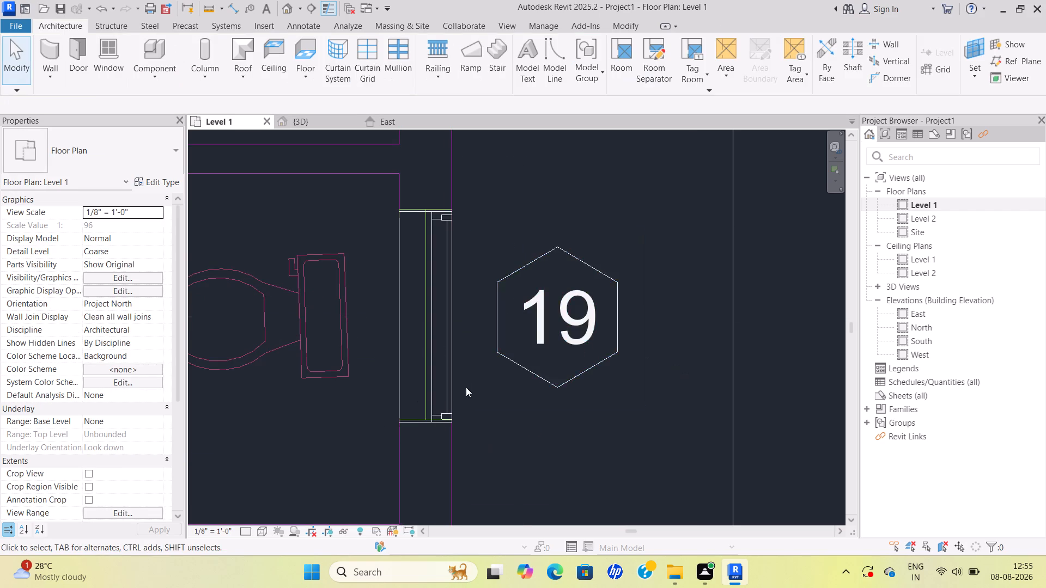
Align the upper end of the middle toilet's window with the end line of its reference opening.
scroll(465, 388, "up", 5)
middle_click_drag(491, 351, 516, 437)
scroll(499, 370, "down", 1)
scroll(430, 262, "down", 1)
middle_click_drag(432, 272, 430, 399)
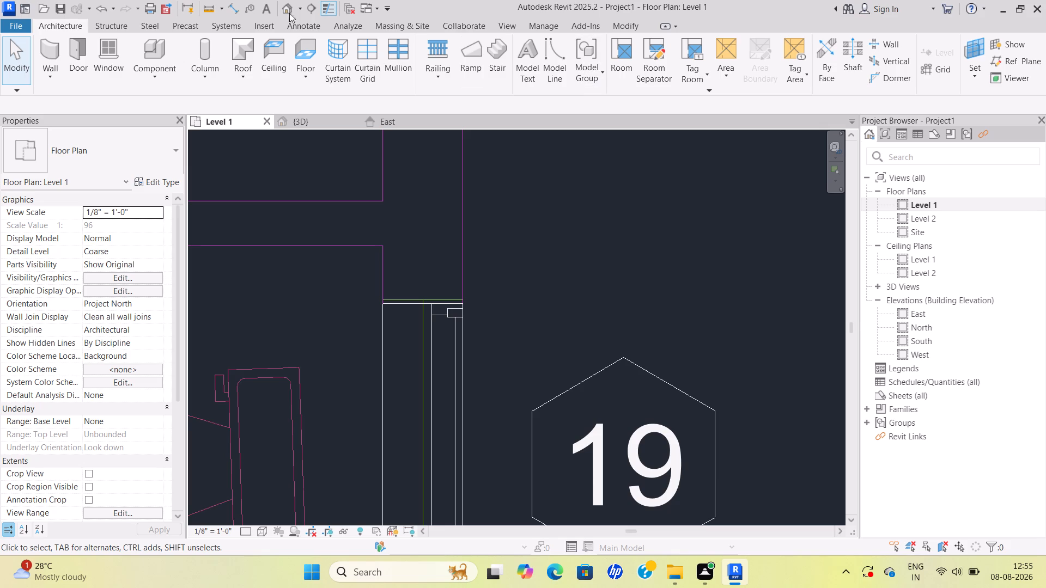
left_click(611, 24)
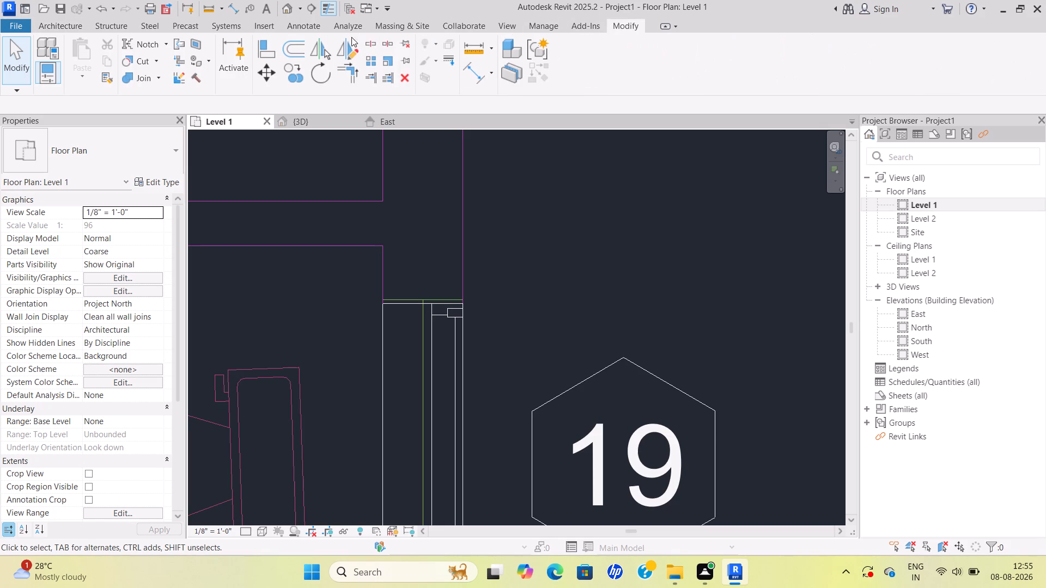
left_click(270, 56)
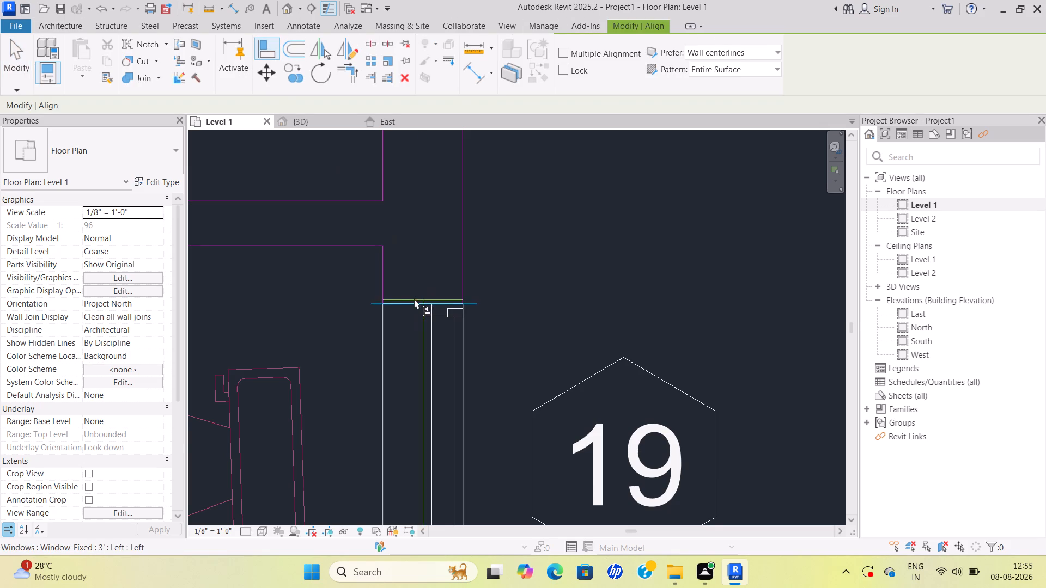
scroll(414, 298, "up", 4)
left_click(429, 299)
left_click(429, 305)
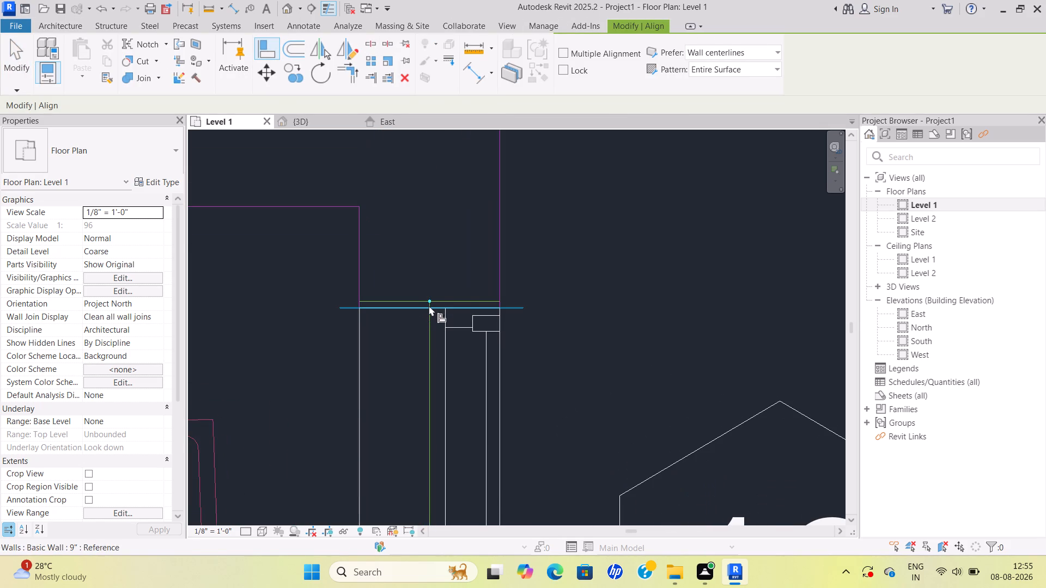
key("Escape")
scroll(466, 307, "down", 7)
middle_click_drag(469, 285, 475, 259)
key("Escape")
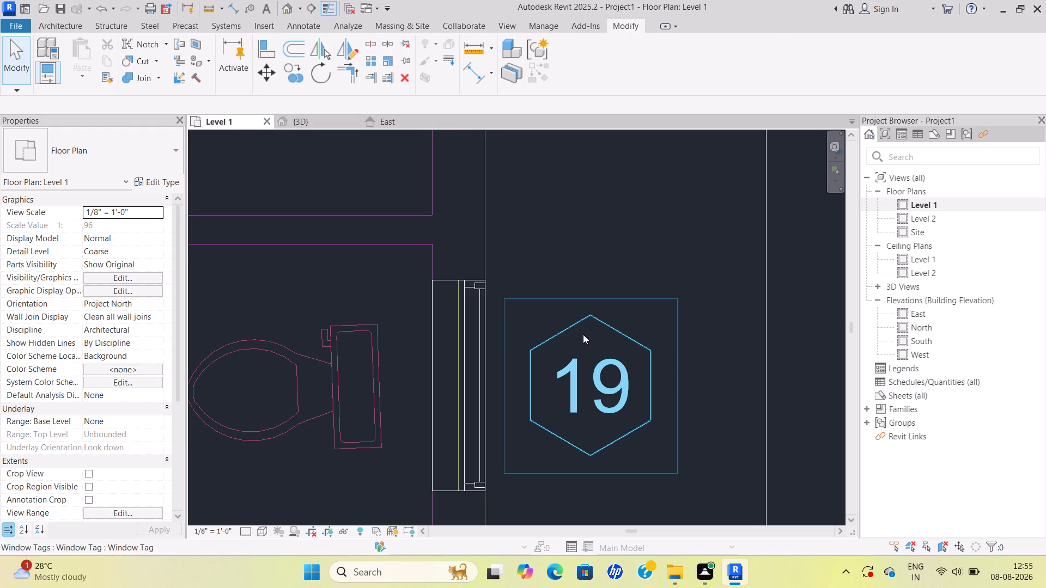
Start another window placement and duplicate the current Window-Fixed type under the name 3'.
scroll(584, 341, "up", 1)
middle_click_drag(576, 319, 558, 254)
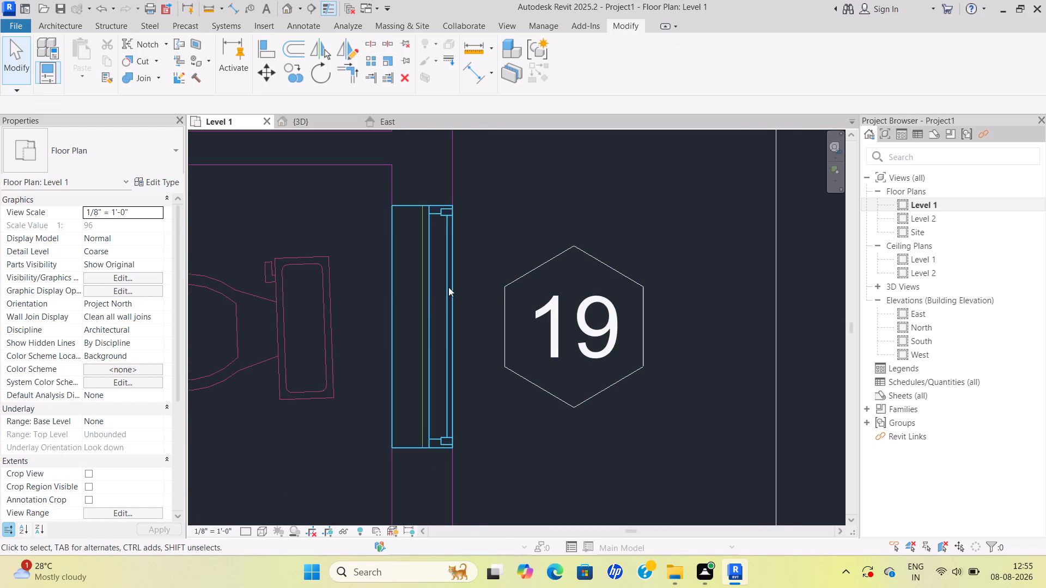
scroll(448, 292, "down", 1)
middle_click_drag(452, 288, 459, 243)
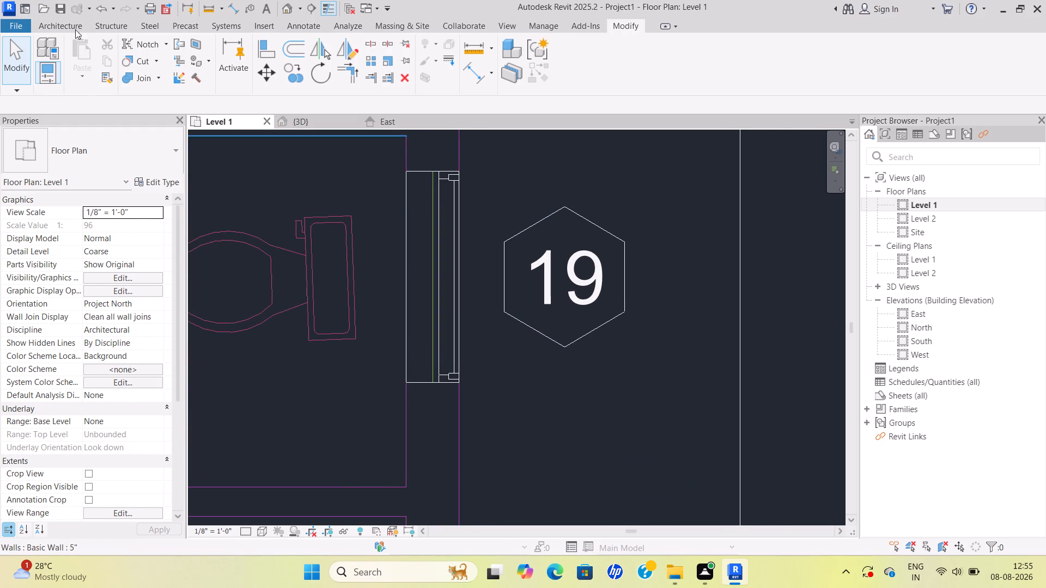
left_click(70, 23)
left_click(50, 74)
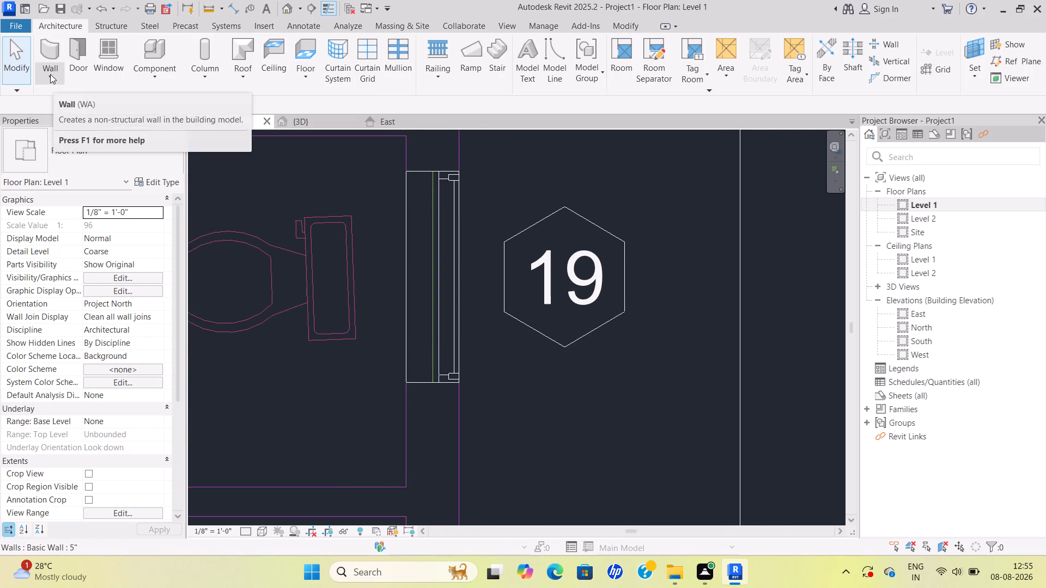
left_click(63, 24)
left_click(110, 72)
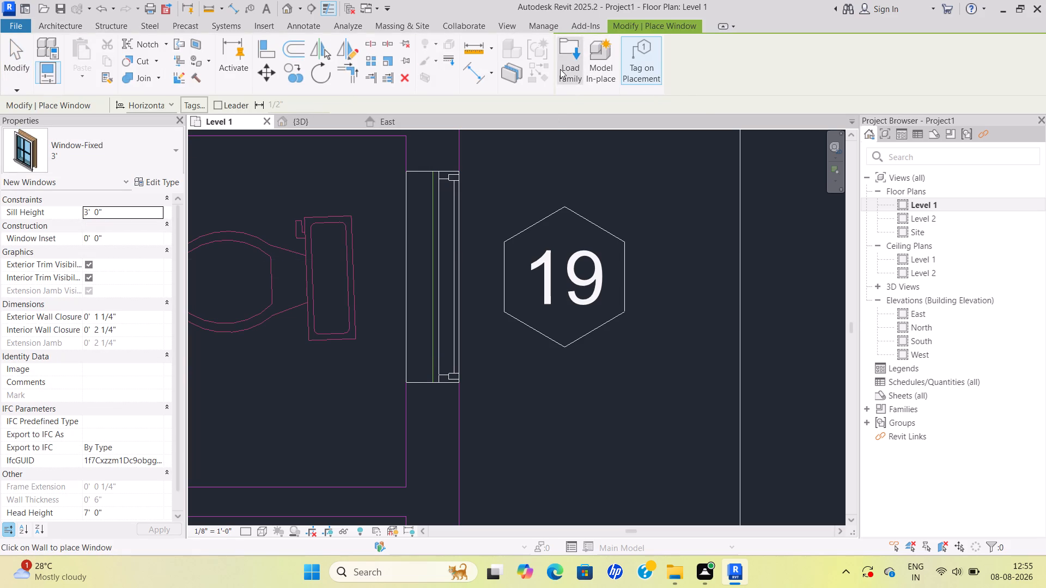
left_click(165, 185)
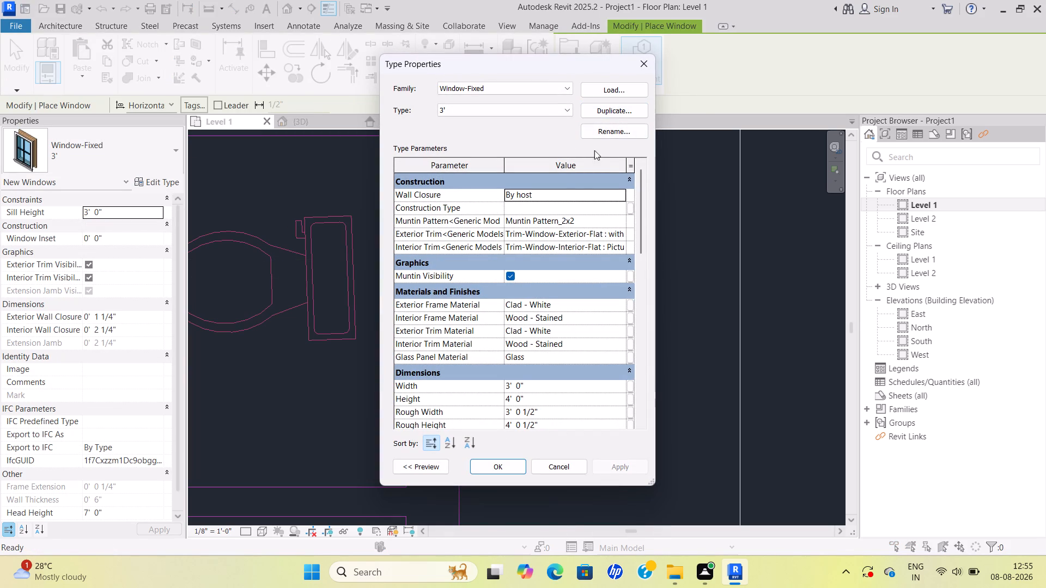
left_click(621, 112)
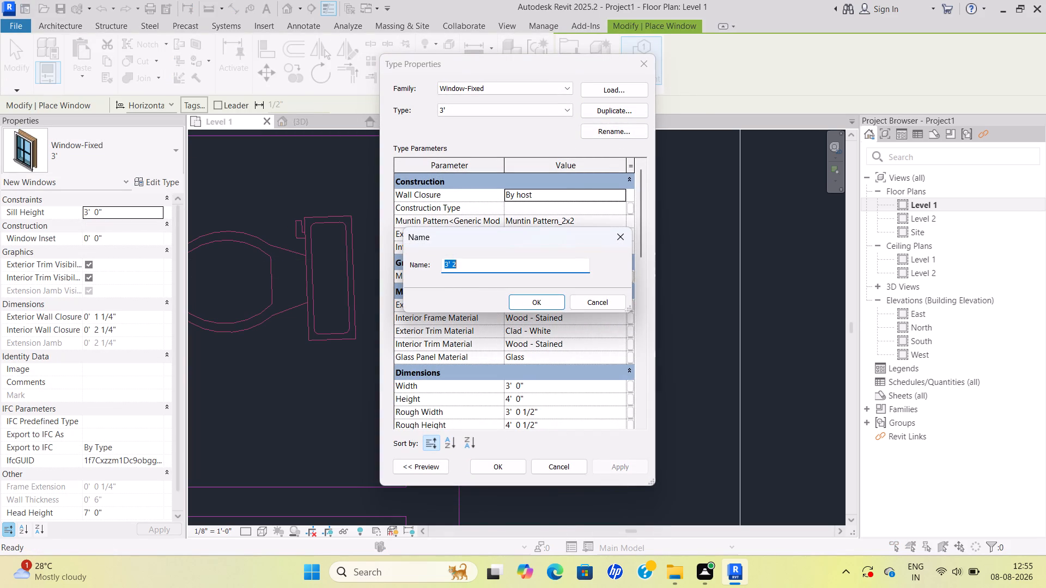
key("BackSpace")
key("3")
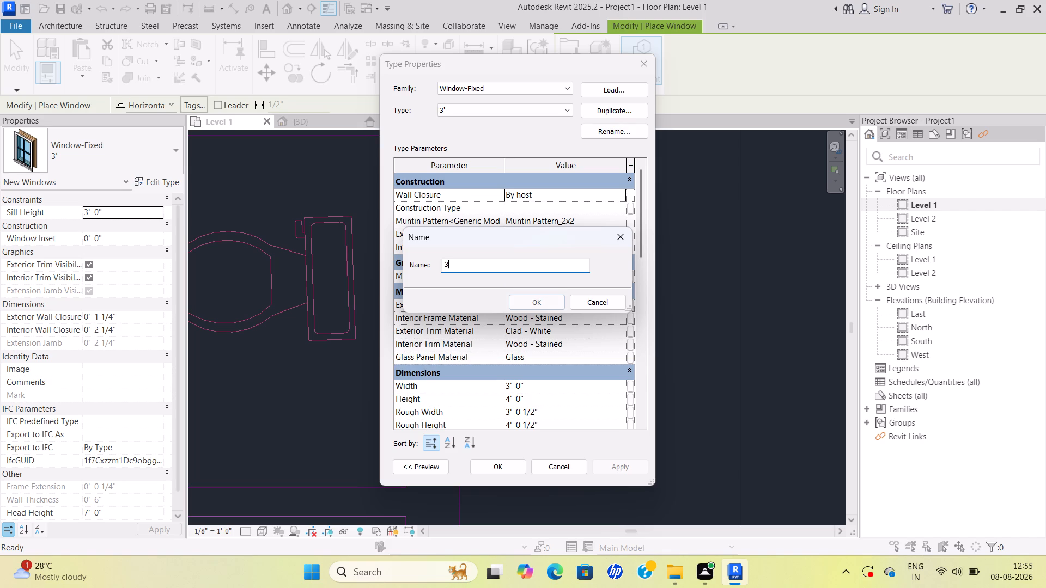
key("apostrophe")
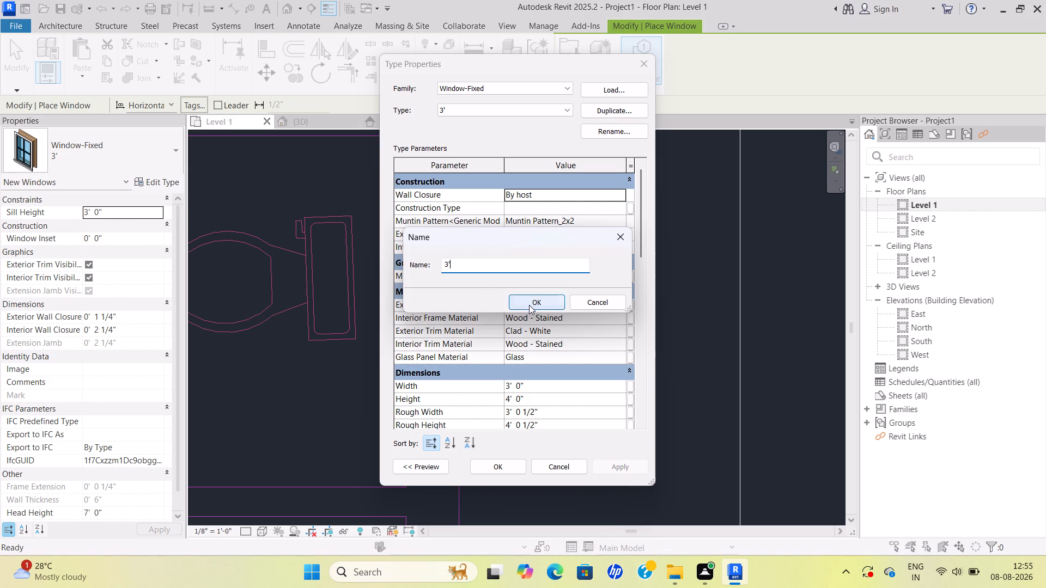
left_click(529, 305)
left_click(610, 288)
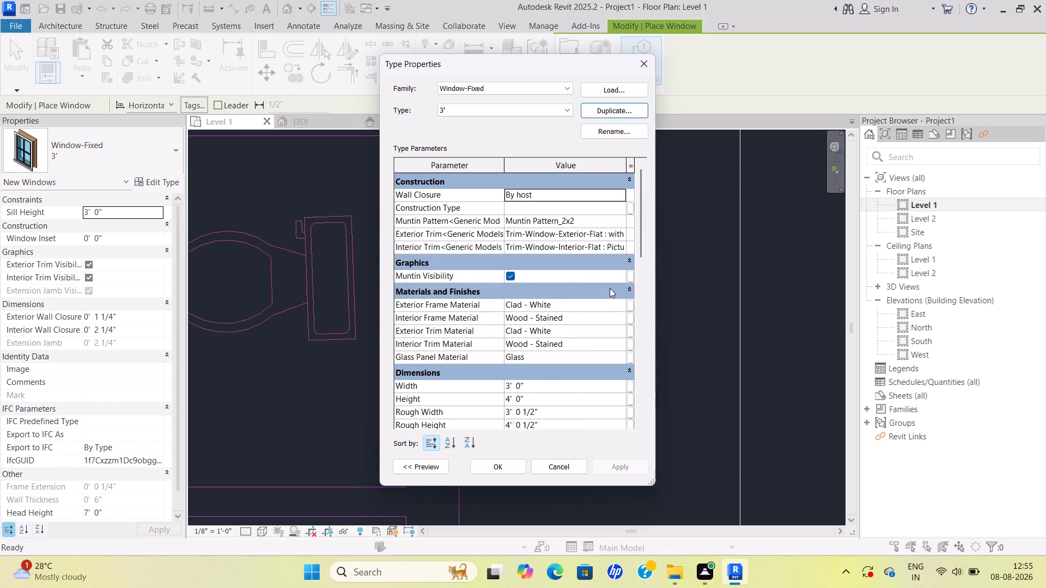
Set the duplicated 3' window type's Width to 3' and apply the type for placement.
scroll(536, 378, "down", 1)
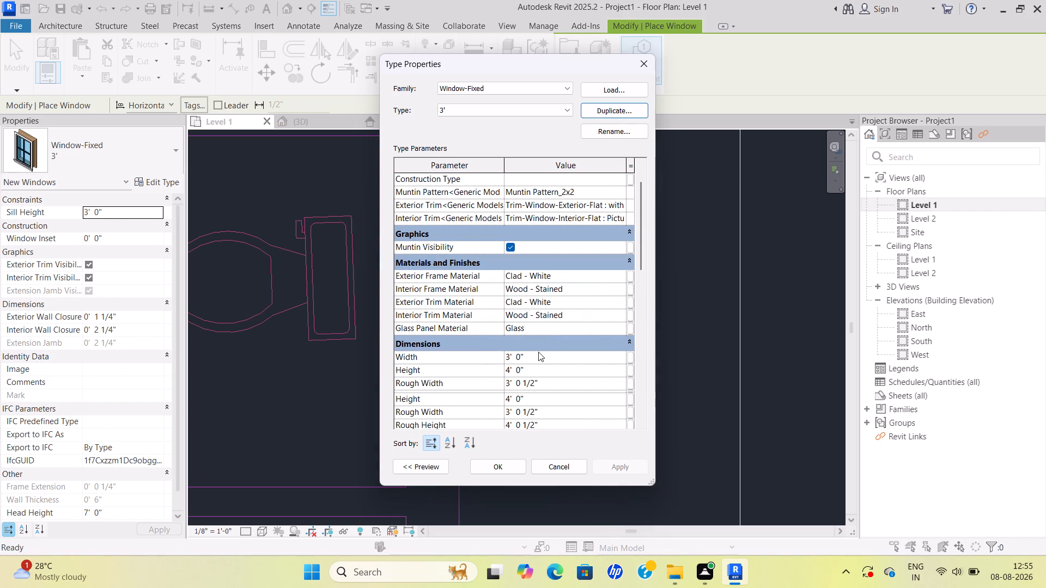
key("BackSpace")
key("BackSpace")
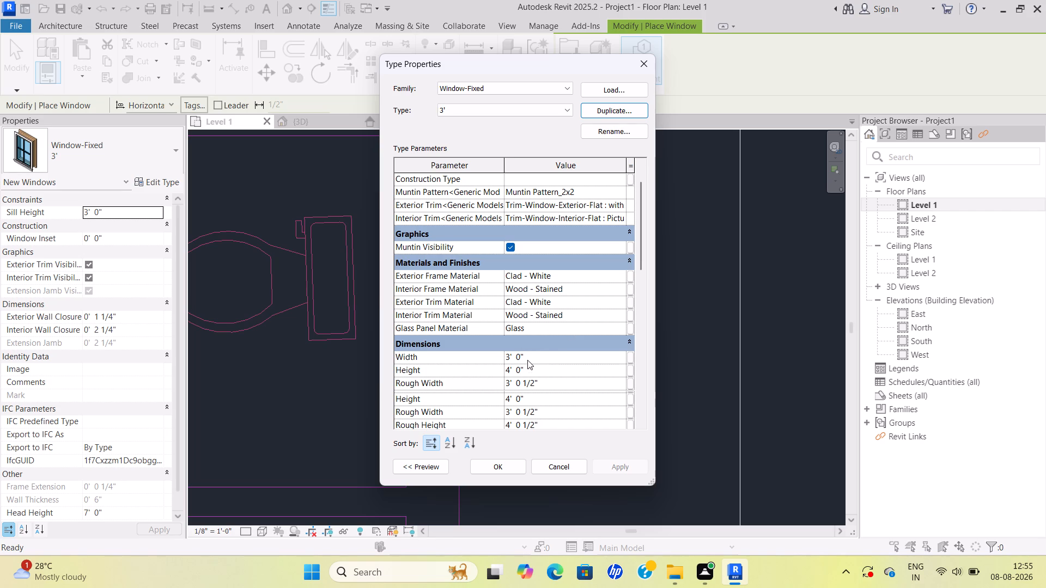
left_click(527, 359)
key("BackSpace")
key("BackSpace")
key("BackSpace")
key("BackSpace")
key("BackSpace")
key("BackSpace")
key("BackSpace")
key("BackSpace")
key("BackSpace")
key("BackSpace")
key("BackSpace")
key("BackSpace")
key("BackSpace")
key("BackSpace")
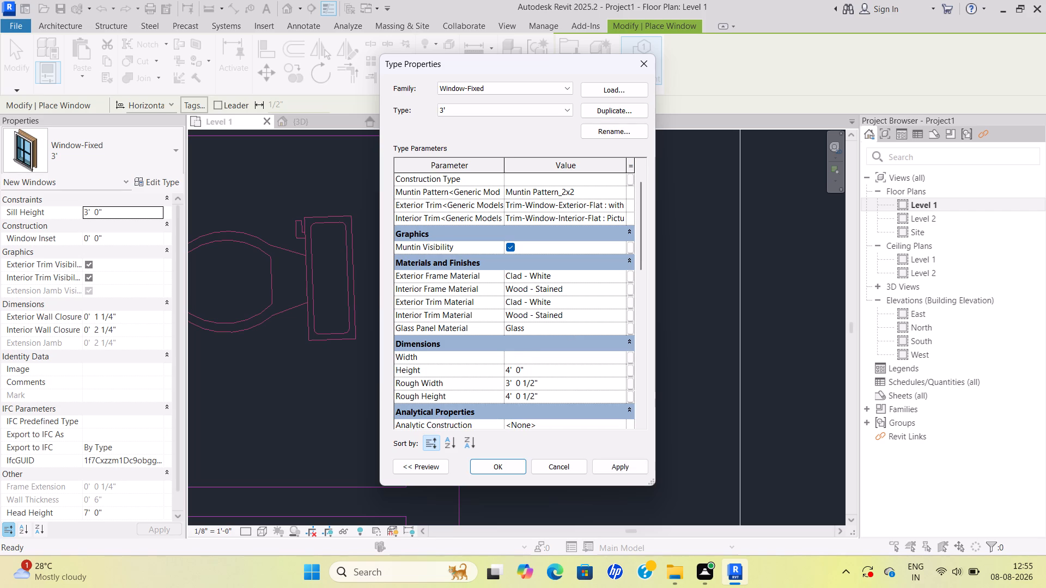
key("3")
key("apostrophe")
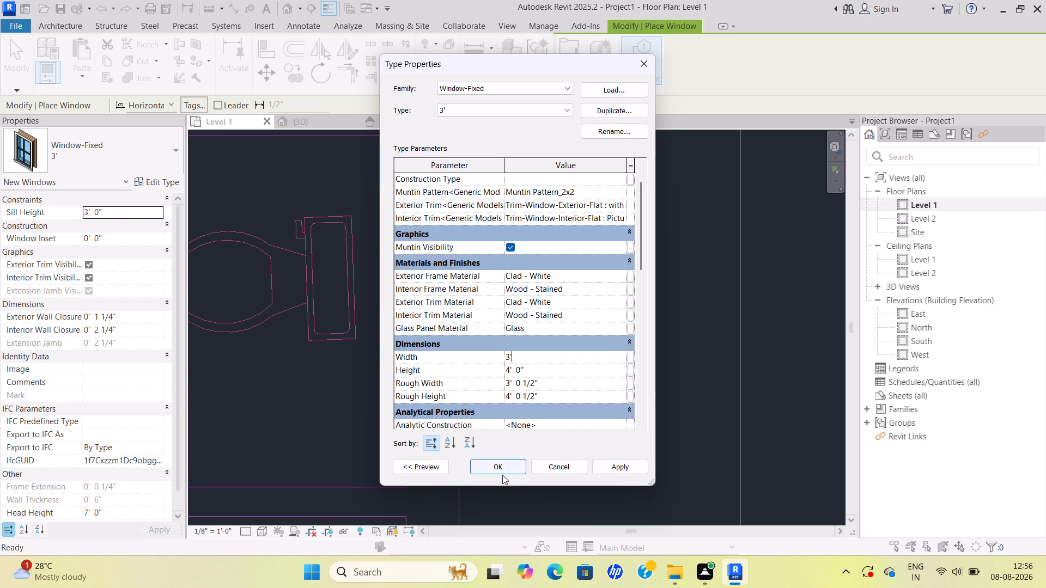
left_click(502, 475)
left_click(502, 468)
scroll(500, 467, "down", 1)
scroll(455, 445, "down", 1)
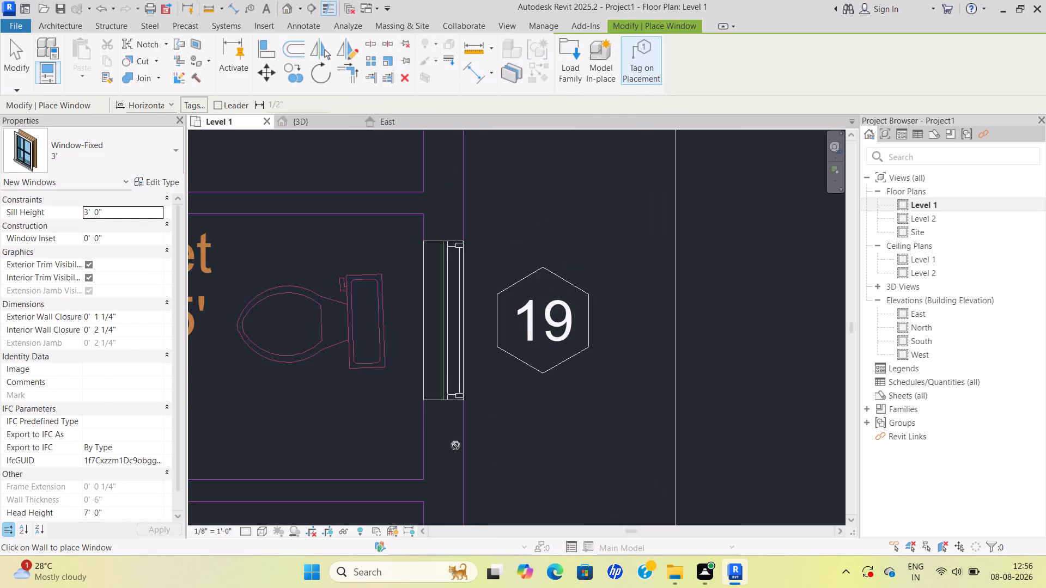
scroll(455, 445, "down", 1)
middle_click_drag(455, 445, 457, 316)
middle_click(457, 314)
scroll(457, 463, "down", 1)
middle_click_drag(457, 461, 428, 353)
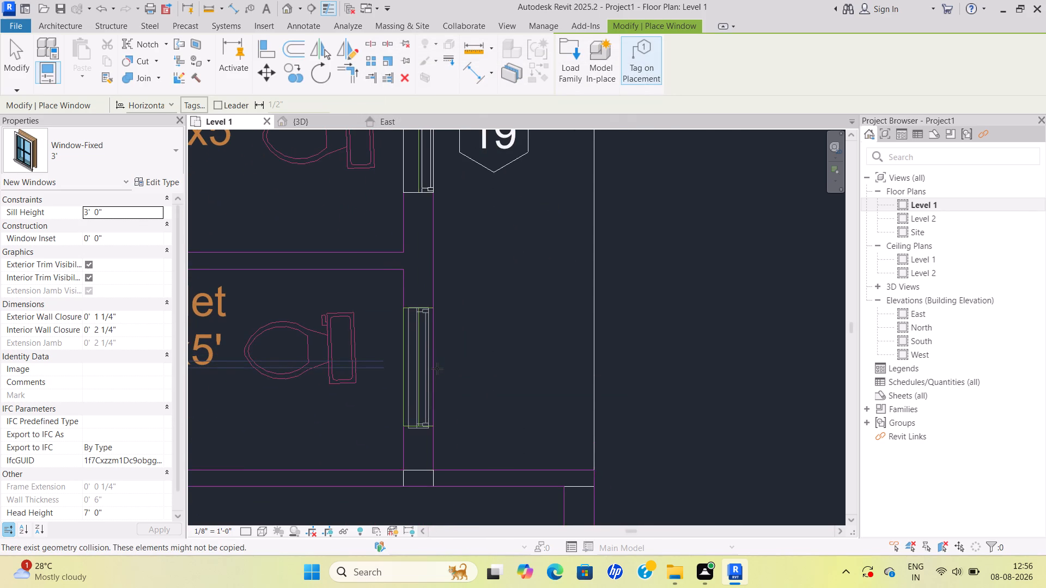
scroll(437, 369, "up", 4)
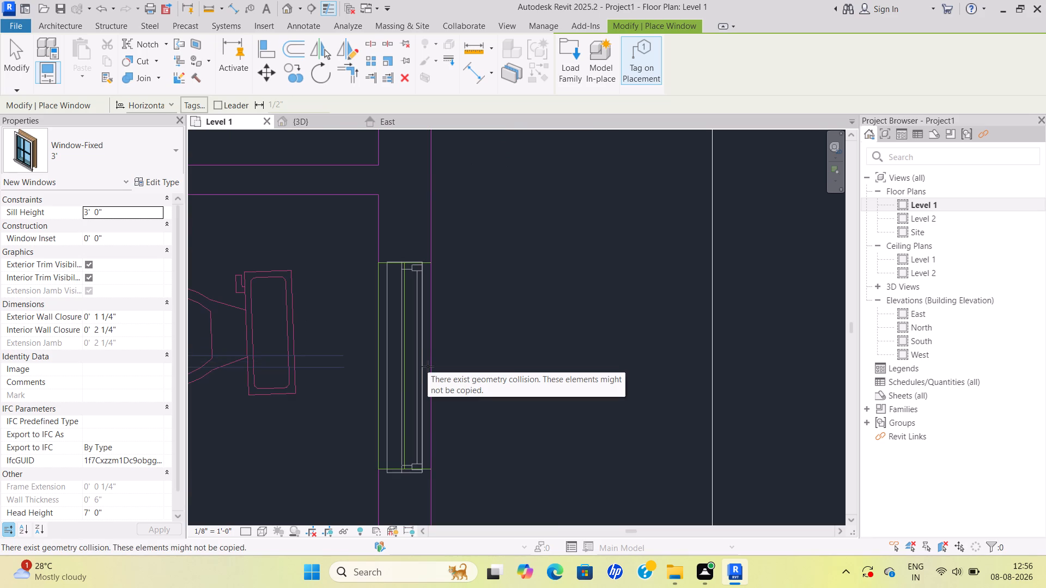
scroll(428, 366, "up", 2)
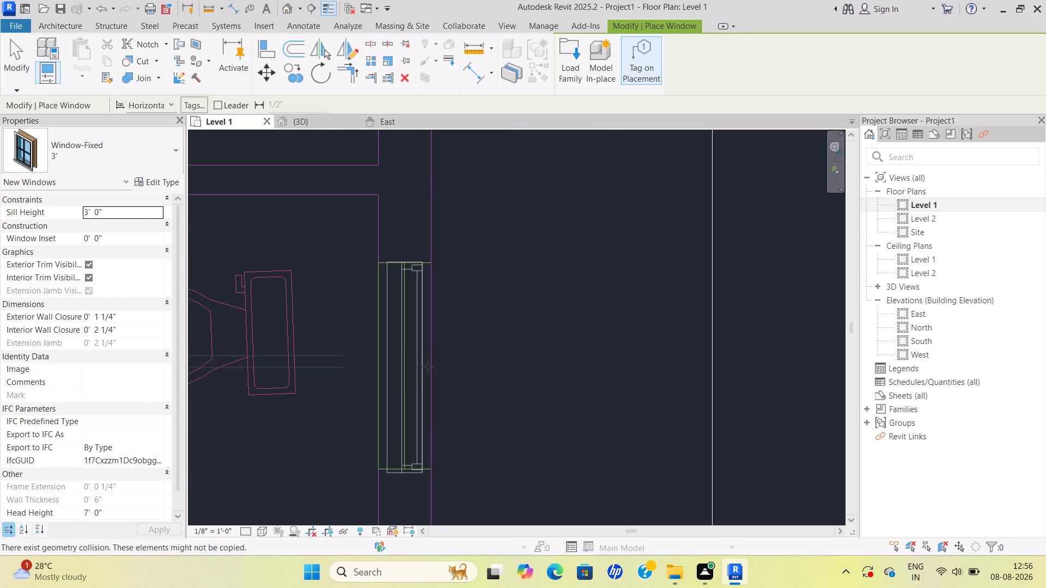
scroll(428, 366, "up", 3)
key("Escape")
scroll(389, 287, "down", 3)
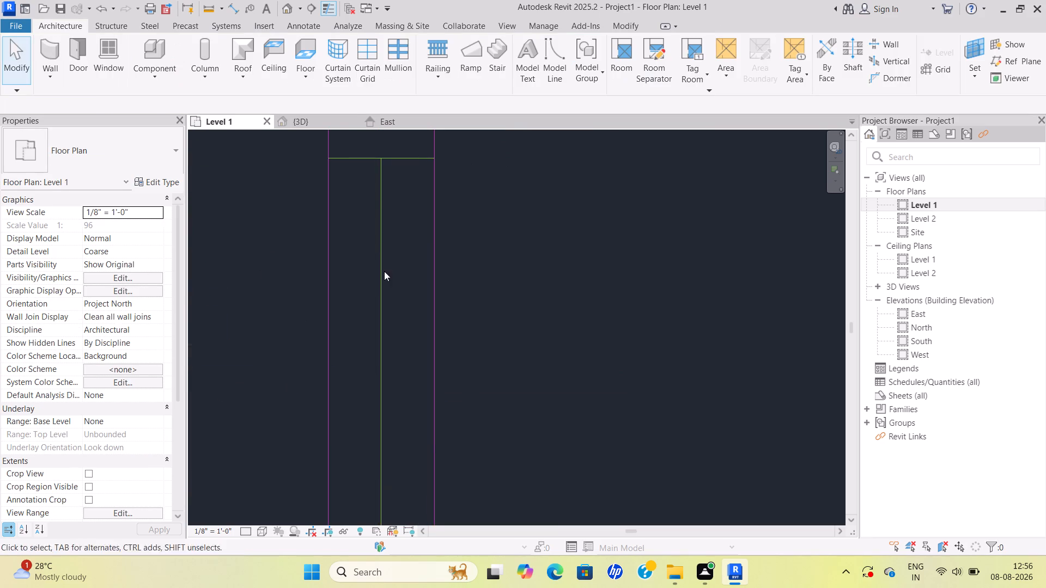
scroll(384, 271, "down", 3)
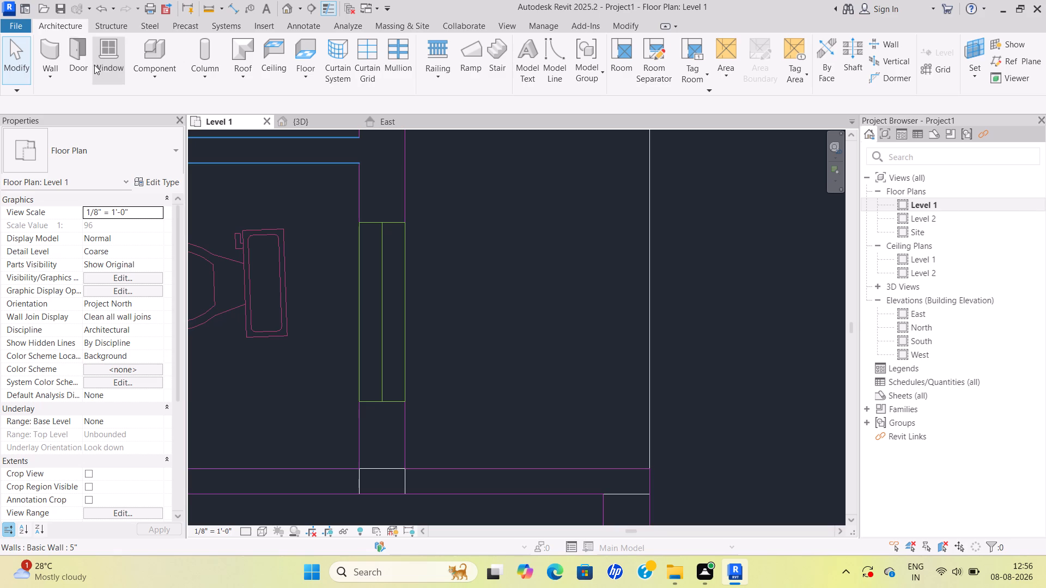
Place a 3' Window-Fixed window on the reference opening of the lowest 8'x5' toilet, next to the pantry.
left_click(68, 27)
left_click(117, 66)
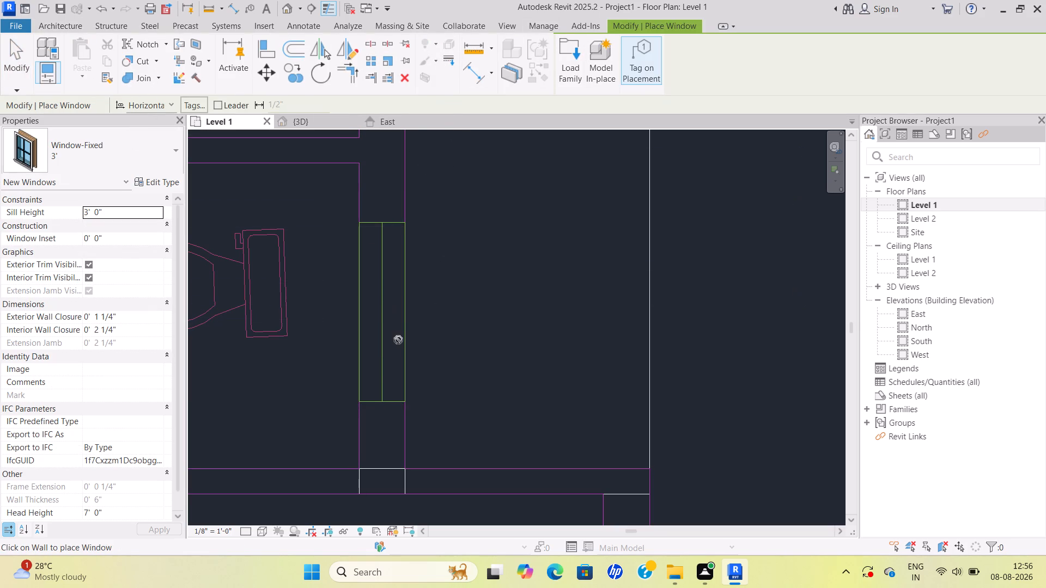
scroll(398, 340, "down", 2)
middle_click_drag(399, 338, 380, 206)
scroll(380, 206, "down", 1)
scroll(520, 359, "down", 1)
middle_click_drag(516, 353, 427, 251)
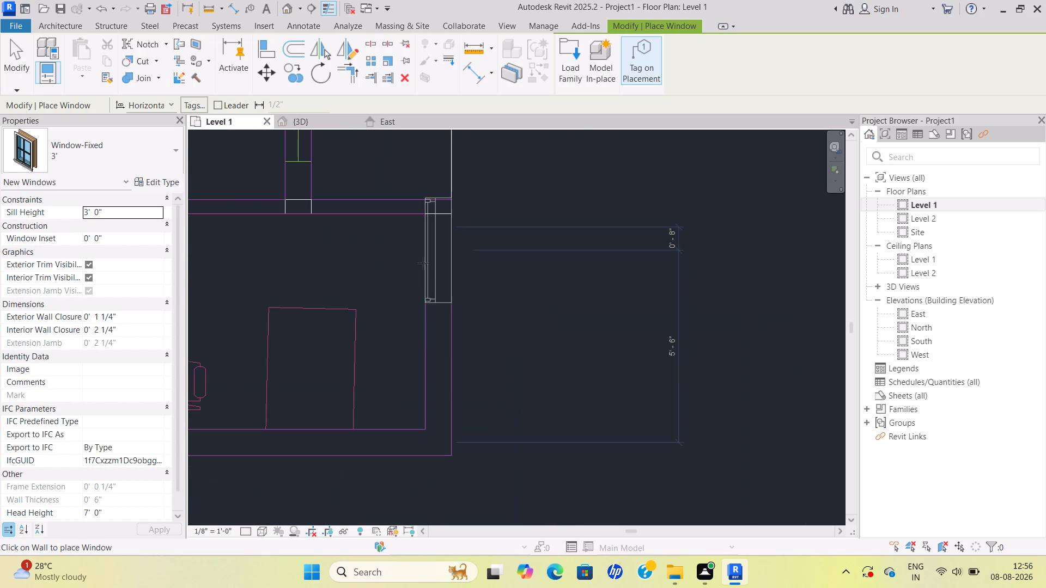
scroll(306, 282, "down", 3)
middle_click_drag(309, 285, 552, 382)
scroll(552, 260, "up", 4)
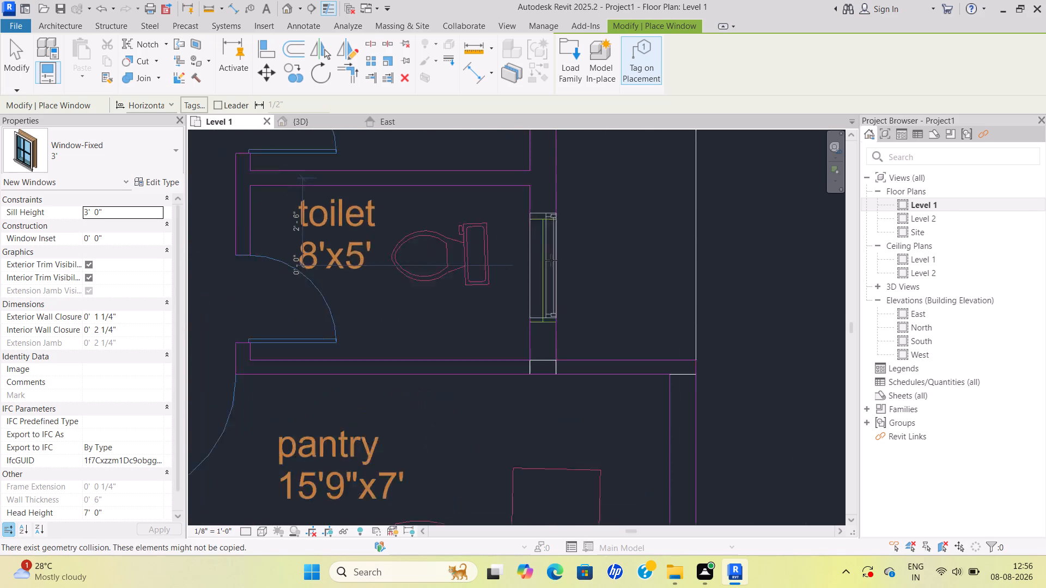
scroll(551, 260, "up", 1)
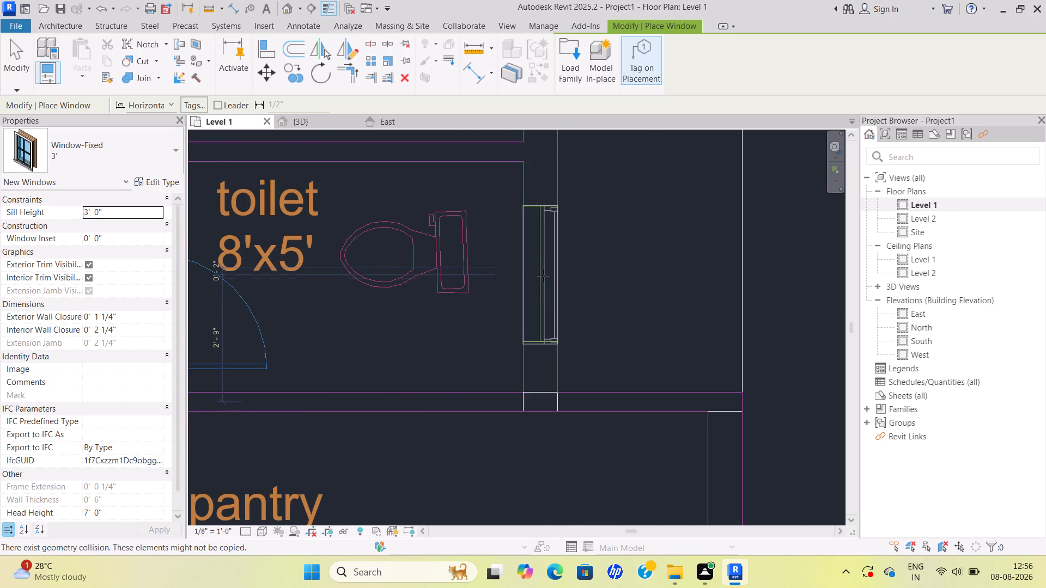
left_click(543, 275)
Place a 3' Window-Fixed window on the reference opening of the uppermost 8'x5' toilet.
scroll(545, 234, "down", 2)
middle_click_drag(544, 235, 507, 384)
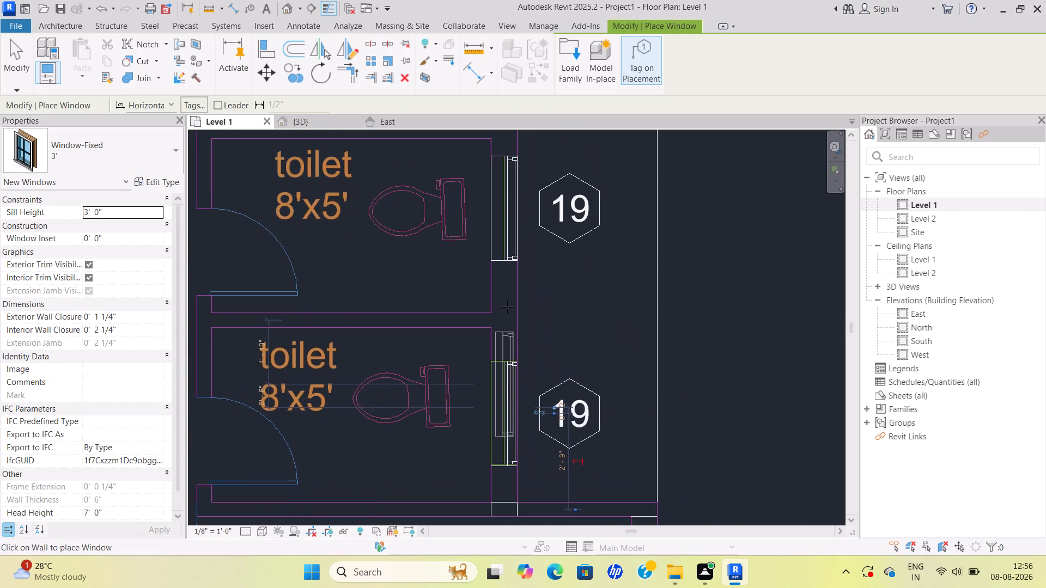
scroll(504, 303, "down", 2)
middle_click_drag(507, 287, 514, 210)
scroll(477, 390, "down", 4)
middle_click_drag(477, 380, 473, 353)
middle_click_drag(473, 313, 448, 446)
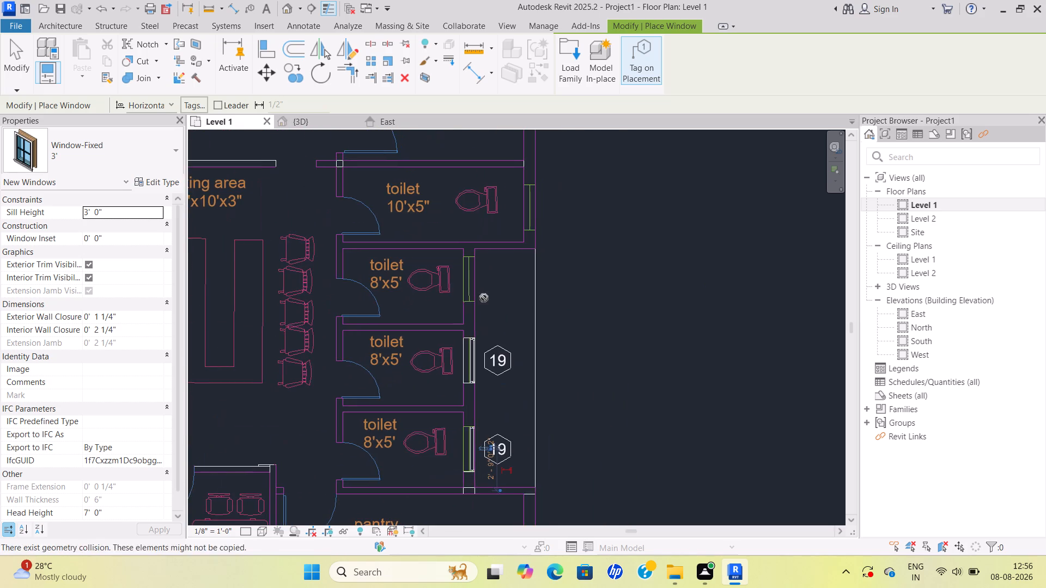
scroll(475, 284, "up", 6)
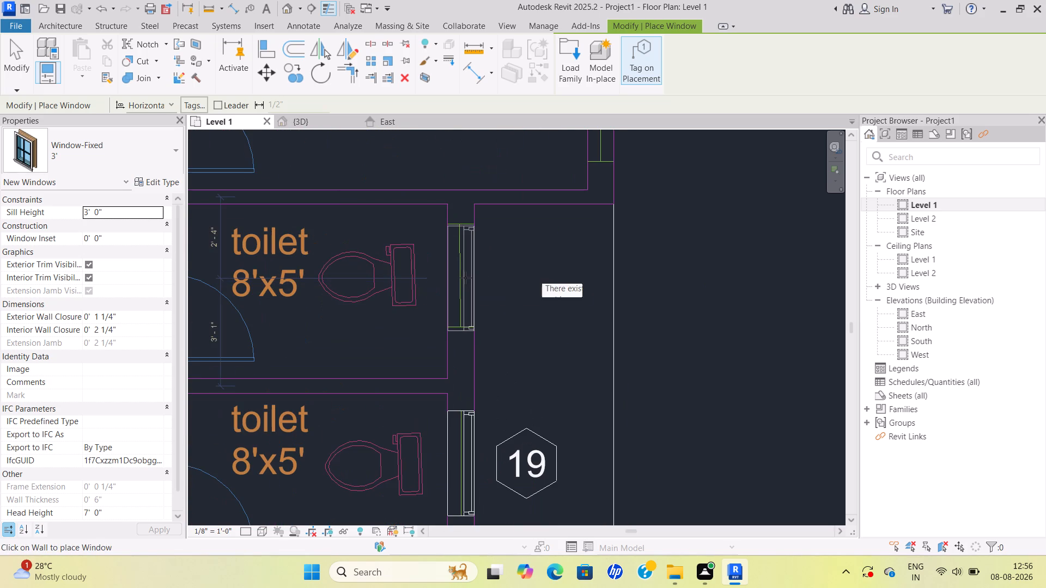
left_click(465, 278)
Place a 3' Window-Fixed window on the reference opening in the outer wall of the 10'x5" toilet.
scroll(486, 263, "down", 3)
middle_click_drag(483, 269, 372, 433)
scroll(444, 320, "up", 6)
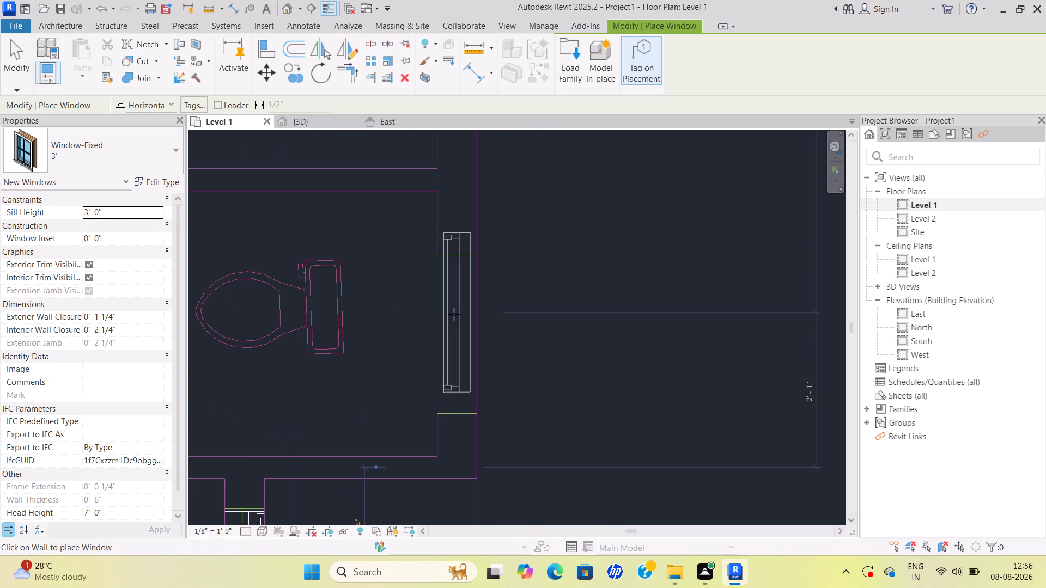
left_click(455, 335)
Place a 3' Window-Fixed window on the outer-wall reference opening of the toilet between the director room and the conference room.
scroll(455, 336, "down", 7)
scroll(272, 397, "down", 3)
middle_click_drag(272, 397, 513, 238)
middle_click(520, 234)
scroll(348, 346, "down", 1)
middle_click_drag(354, 345, 516, 238)
middle_click_drag(353, 309, 319, 388)
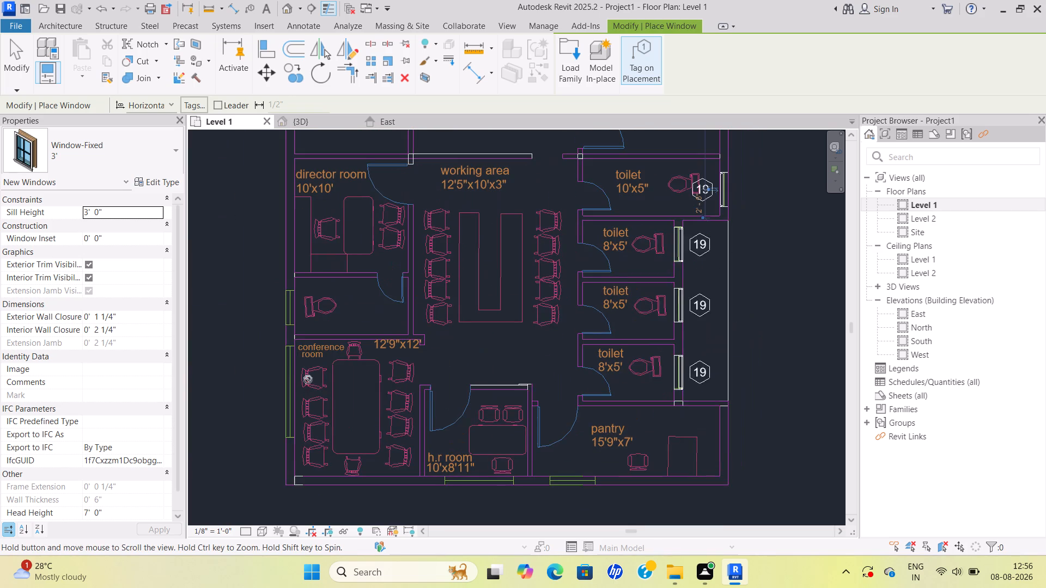
scroll(288, 306, "up", 12)
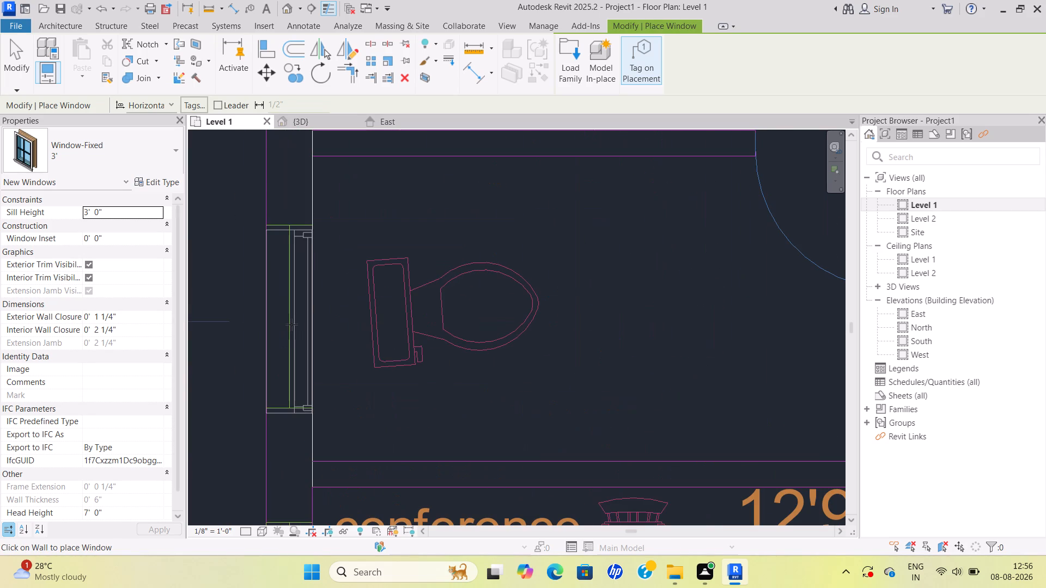
left_click(291, 324)
key("Escape")
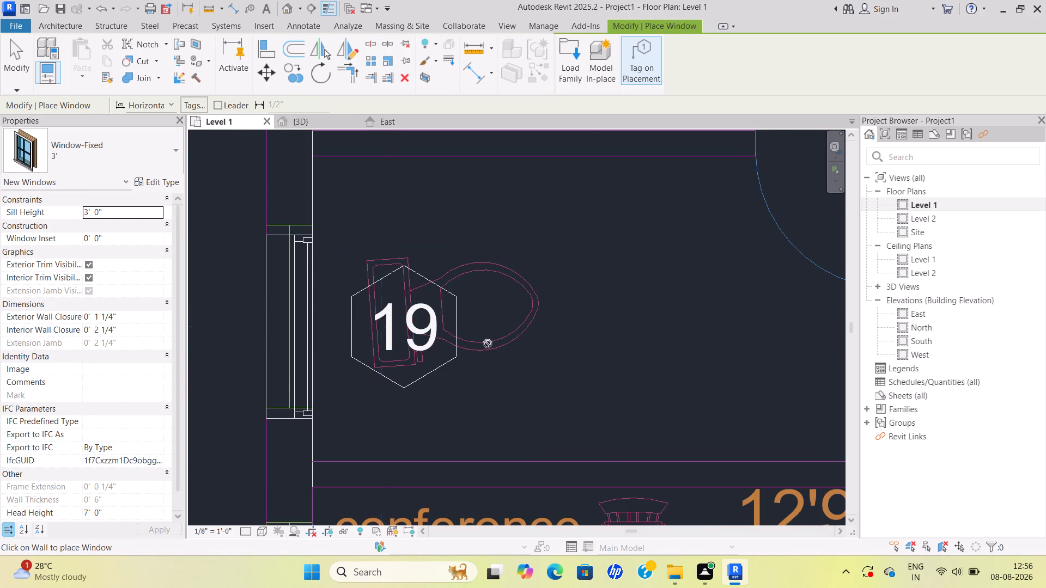
Align the upper end of the director-side toilet's window with the end line of its reference opening.
scroll(524, 317, "down", 3)
middle_click_drag(520, 314, 279, 372)
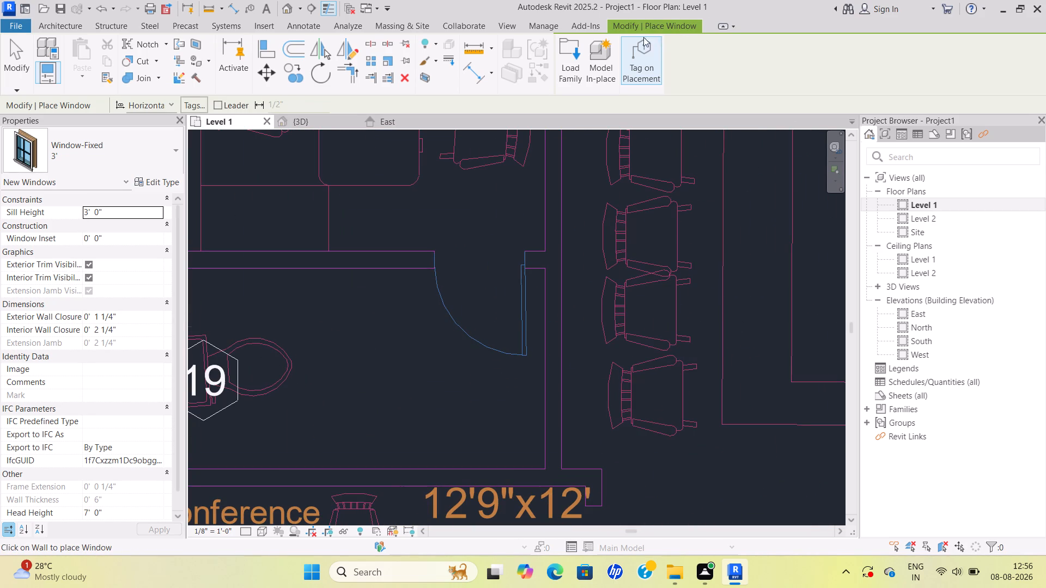
left_click(628, 23)
left_click(274, 53)
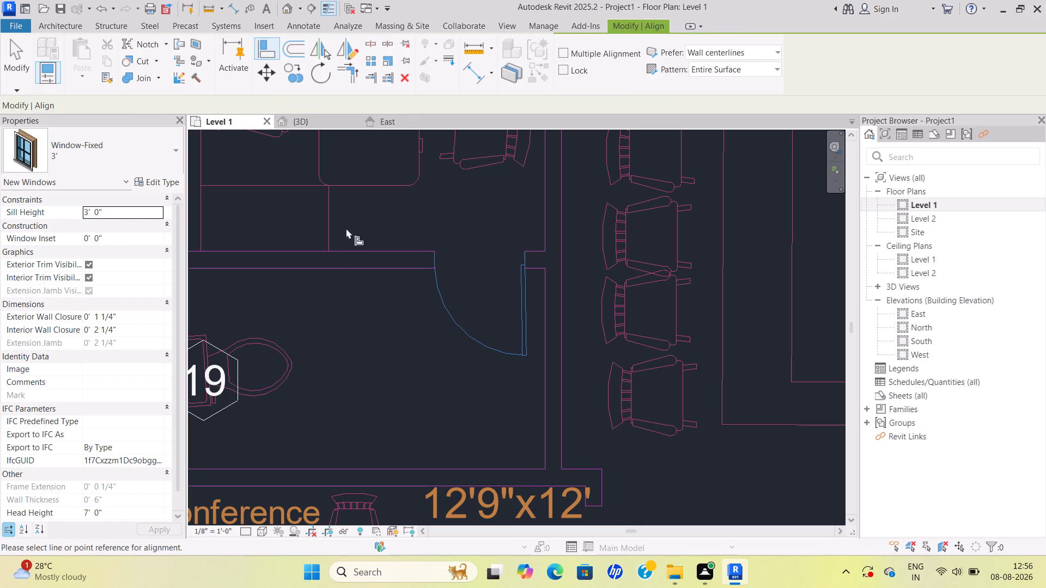
scroll(340, 284, "down", 3)
middle_click_drag(337, 286, 437, 267)
scroll(298, 285, "up", 9)
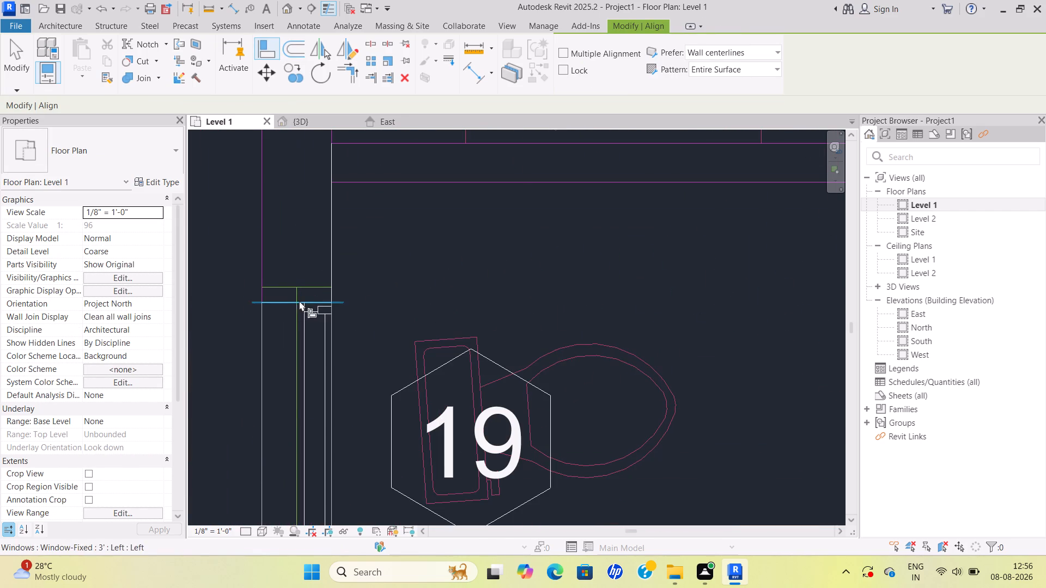
left_click(297, 289)
left_click(297, 300)
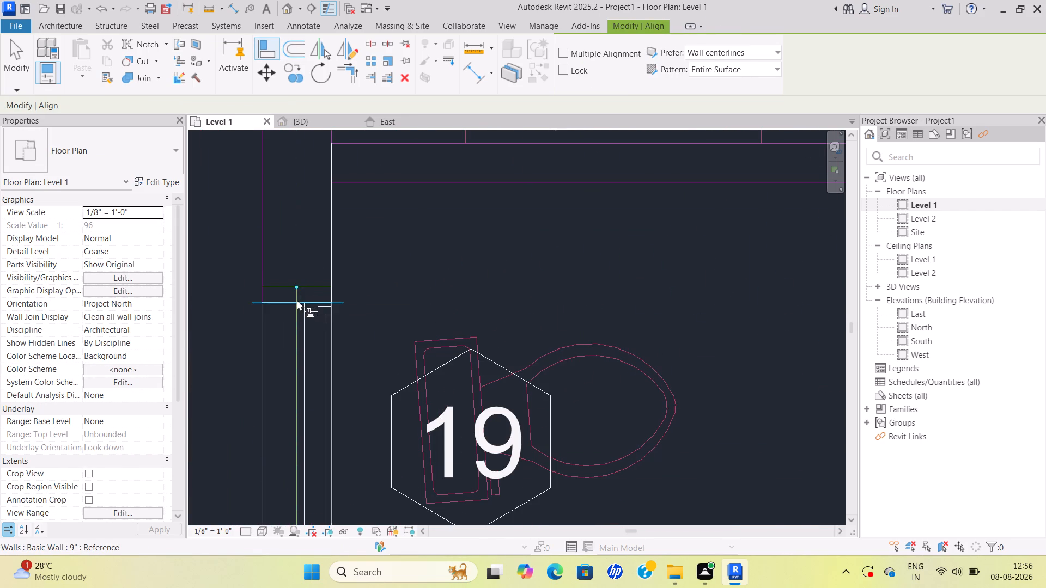
scroll(352, 299, "down", 4)
key("Escape")
Align the upper end of the uppermost 8'x5' toilet's window with the end line of its reference opening.
scroll(403, 291, "down", 1)
middle_click_drag(399, 293, 15, 347)
scroll(398, 293, "down", 2)
middle_click_drag(539, 276, 150, 413)
scroll(487, 303, "down", 1)
scroll(391, 321, "down", 1)
middle_click_drag(394, 321, 159, 408)
scroll(153, 405, "down", 1)
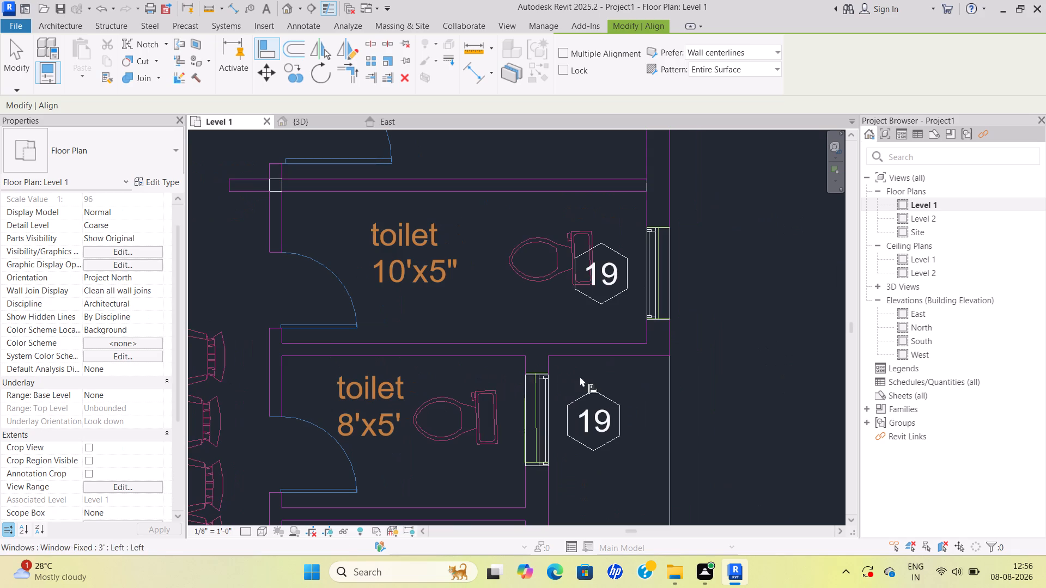
scroll(517, 381, "up", 5)
scroll(561, 362, "up", 6)
left_click(552, 368)
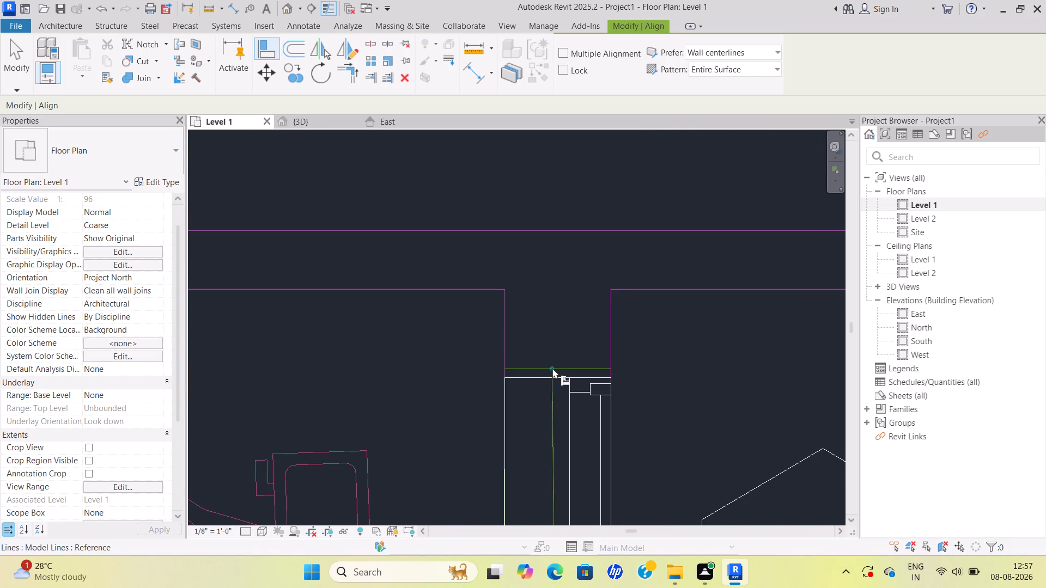
left_click(552, 376)
key("Escape")
Align the upper end of the 10'x5" toilet's window with the end line of its reference opening.
scroll(595, 362, "down", 3)
middle_click_drag(595, 362, 527, 387)
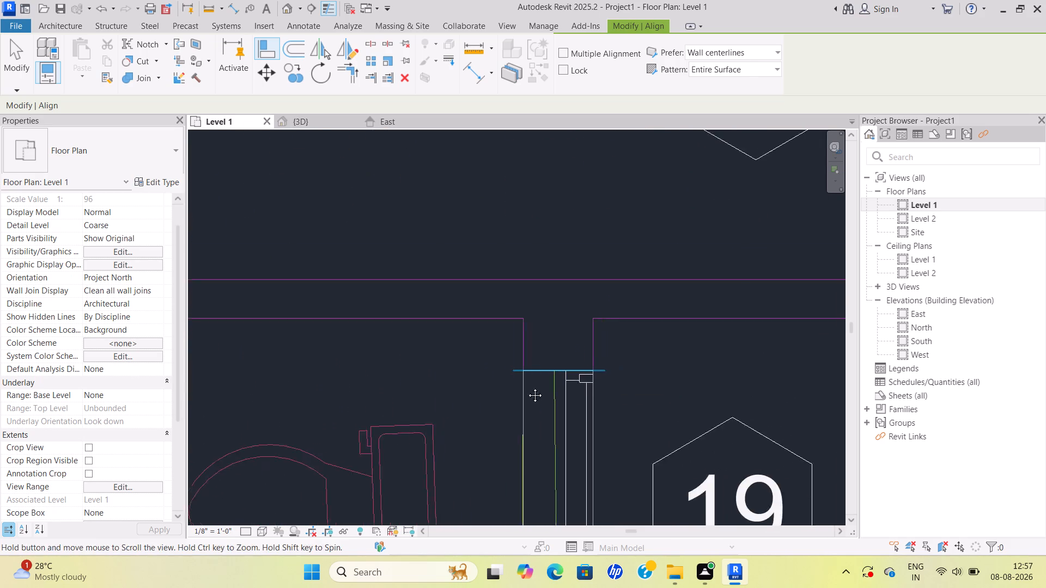
middle_click_drag(527, 387, 275, 458)
scroll(441, 322, "down", 1)
middle_click_drag(441, 322, 318, 449)
middle_click_drag(429, 275, 404, 392)
scroll(439, 288, "up", 9)
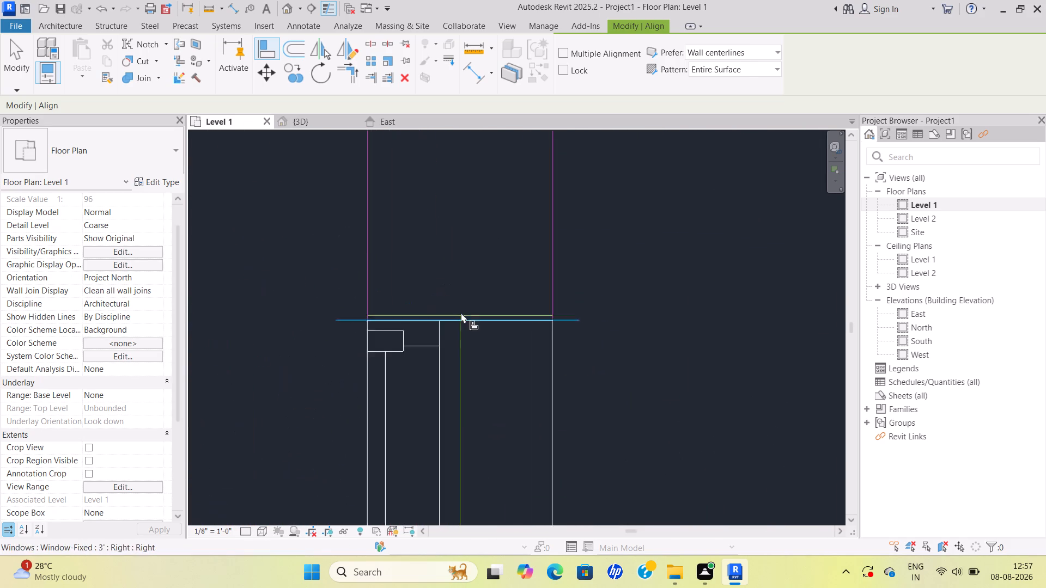
scroll(461, 313, "up", 1)
left_click(460, 315)
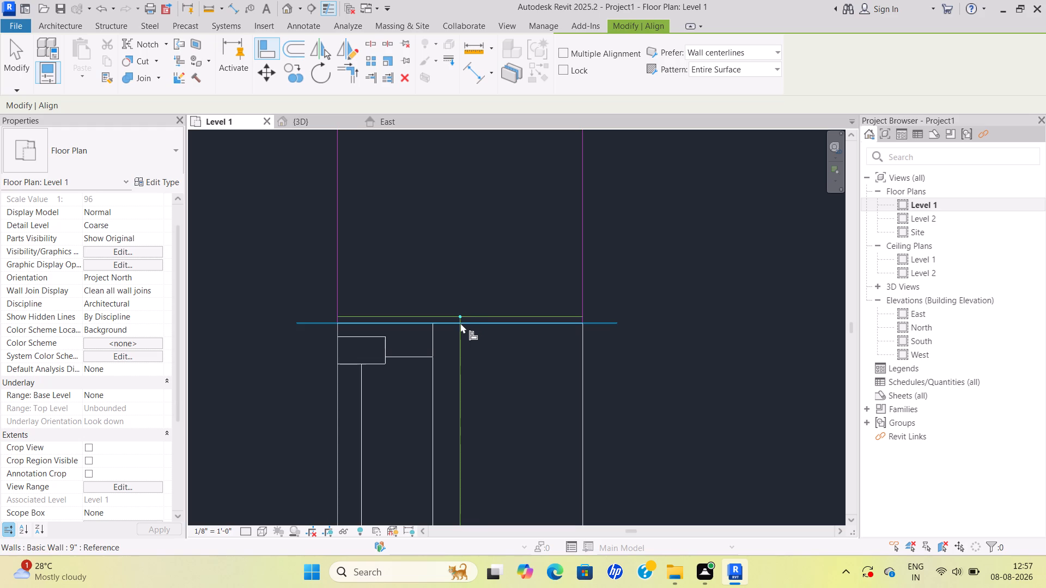
left_click(460, 322)
key("Escape")
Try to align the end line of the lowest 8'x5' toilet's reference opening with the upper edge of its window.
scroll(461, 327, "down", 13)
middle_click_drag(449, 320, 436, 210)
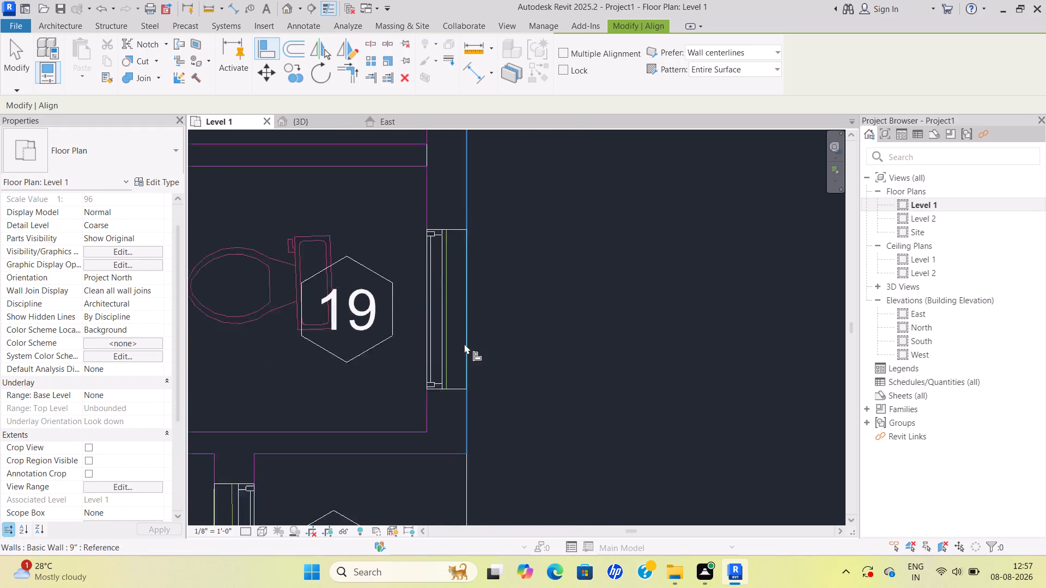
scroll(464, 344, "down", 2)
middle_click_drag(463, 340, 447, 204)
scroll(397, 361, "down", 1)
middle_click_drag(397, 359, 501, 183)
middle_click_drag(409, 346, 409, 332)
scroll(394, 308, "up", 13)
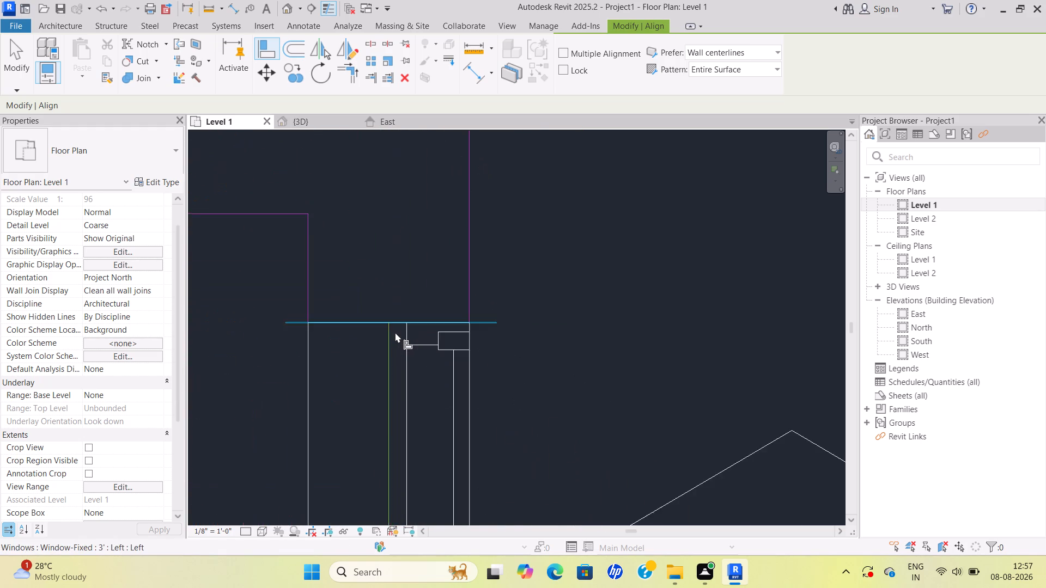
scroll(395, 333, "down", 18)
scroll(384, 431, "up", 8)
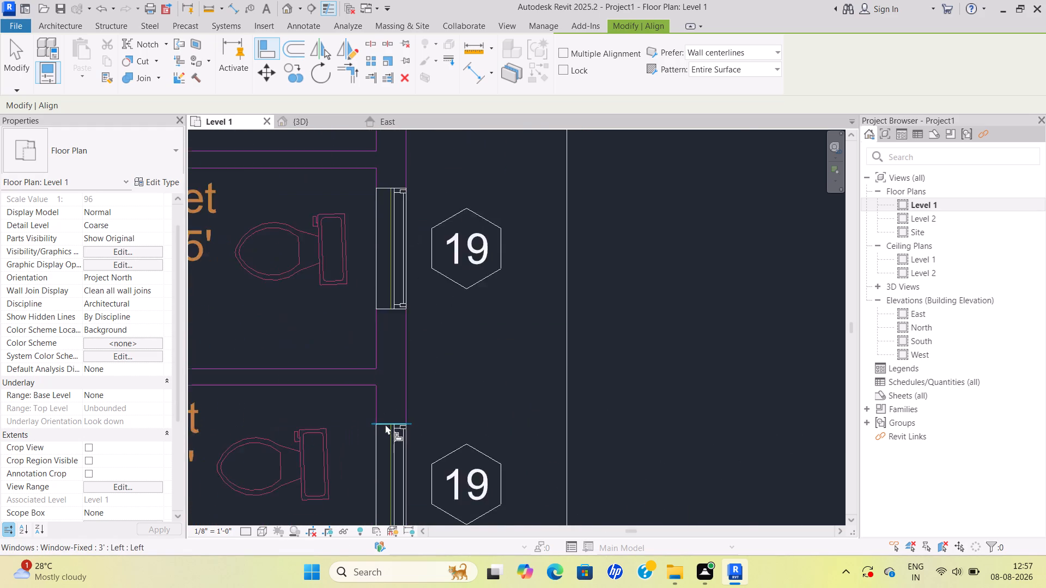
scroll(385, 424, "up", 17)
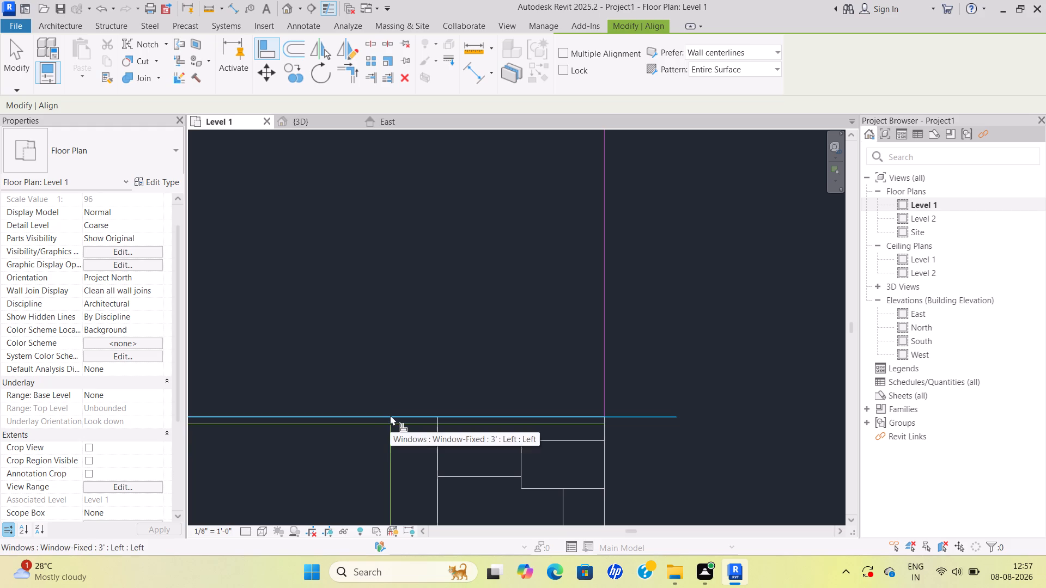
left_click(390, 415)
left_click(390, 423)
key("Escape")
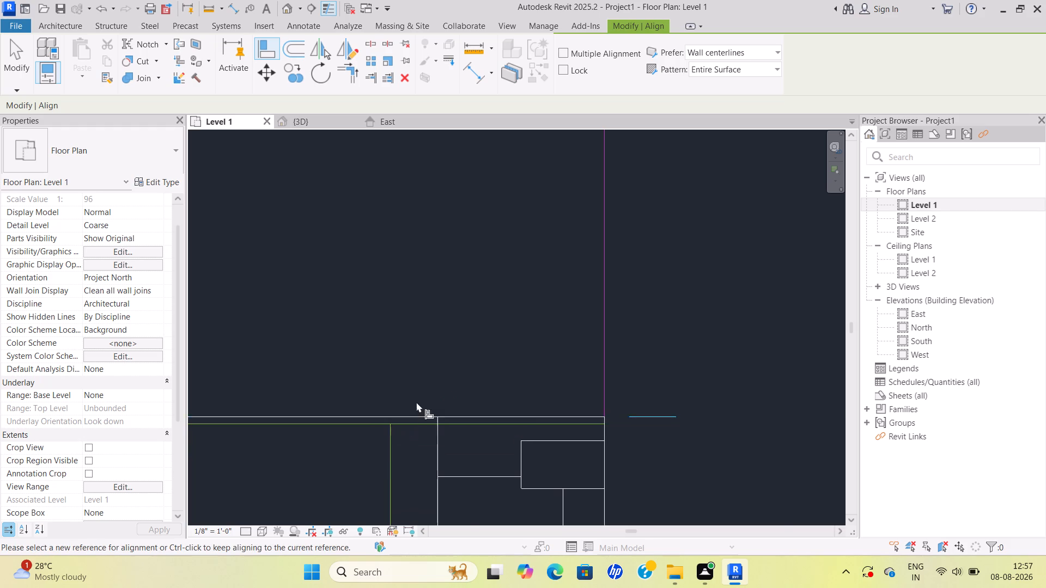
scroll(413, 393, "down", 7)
Align the upper end of the lowest 8'x5' toilet's window with the end line of its reference opening.
left_click(264, 47)
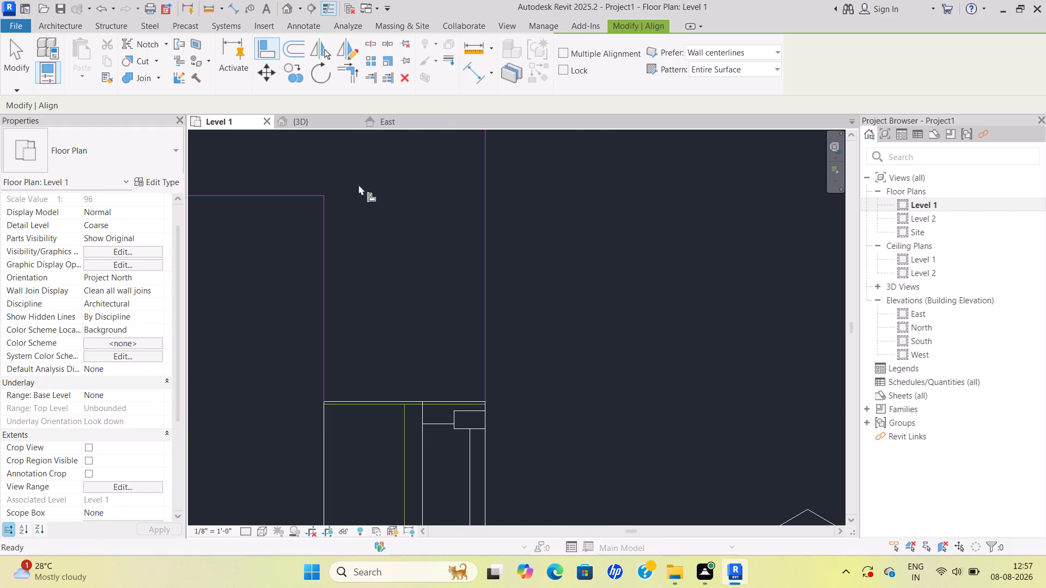
scroll(429, 409, "up", 5)
scroll(361, 395, "up", 5)
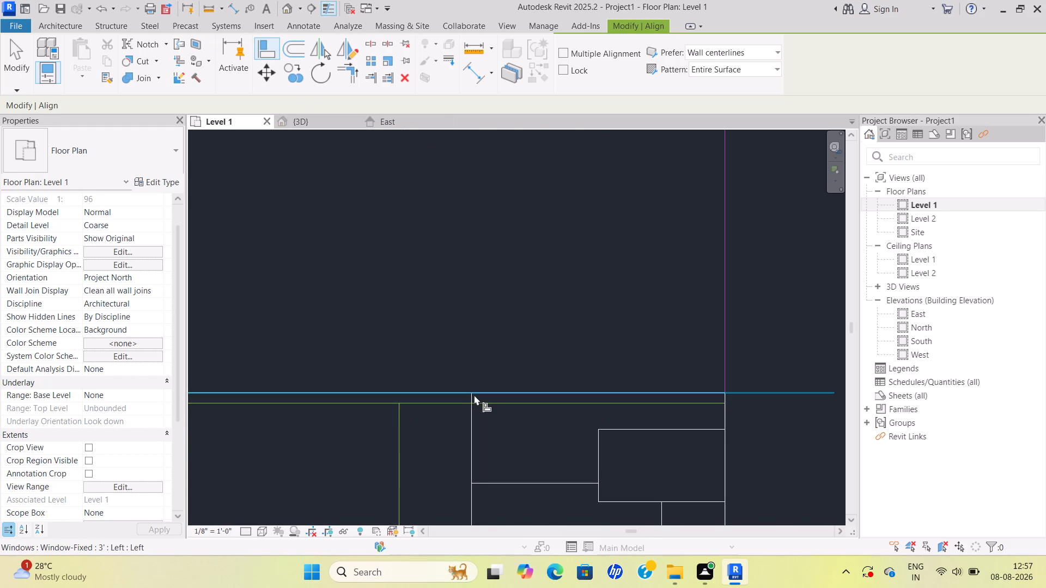
scroll(486, 403, "down", 6)
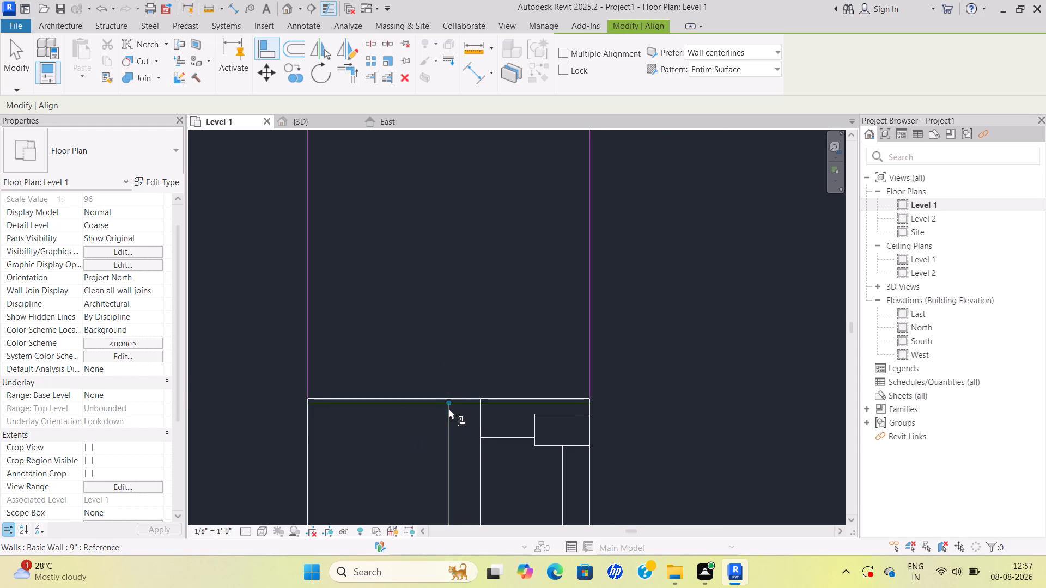
scroll(448, 402, "up", 5)
left_click(449, 402)
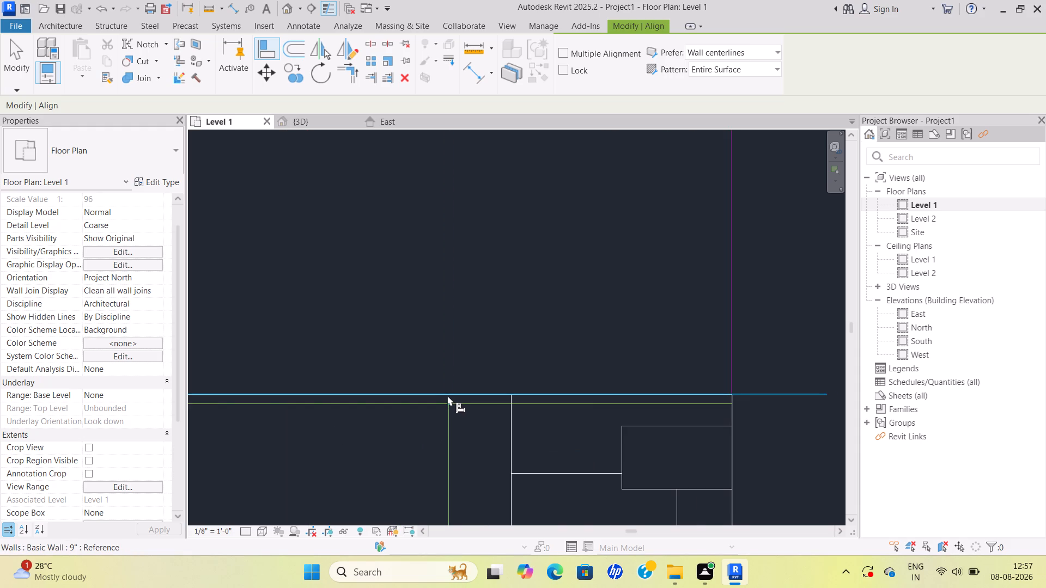
left_click(447, 393)
key("Escape")
scroll(457, 411, "down", 15)
middle_click_drag(447, 398, 448, 374)
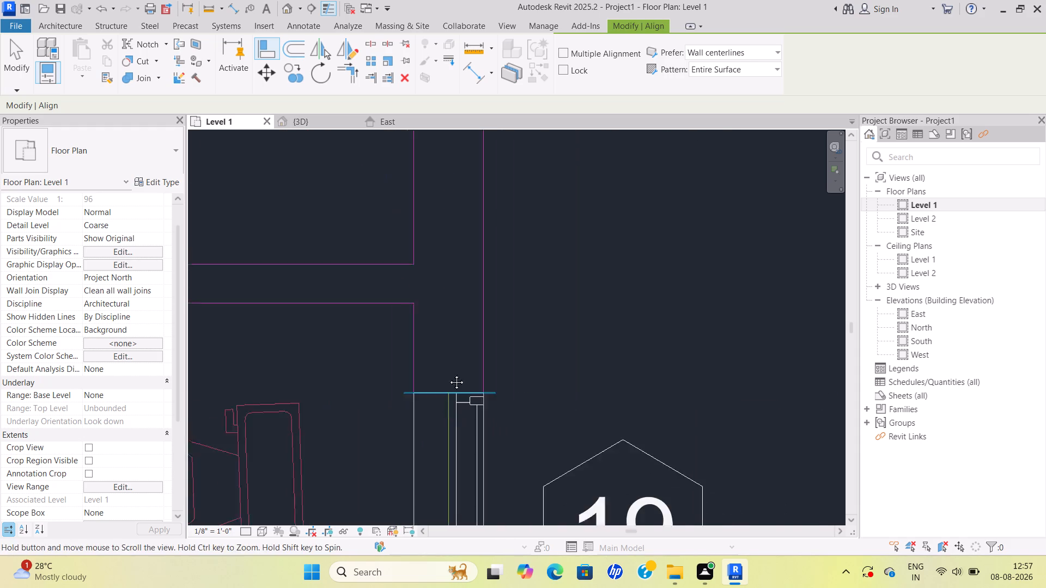
middle_click_drag(448, 374, 428, 264)
scroll(447, 395, "down", 5)
middle_click_drag(447, 397, 431, 324)
scroll(430, 397, "up", 4)
key("Escape")
scroll(425, 396, "down", 3)
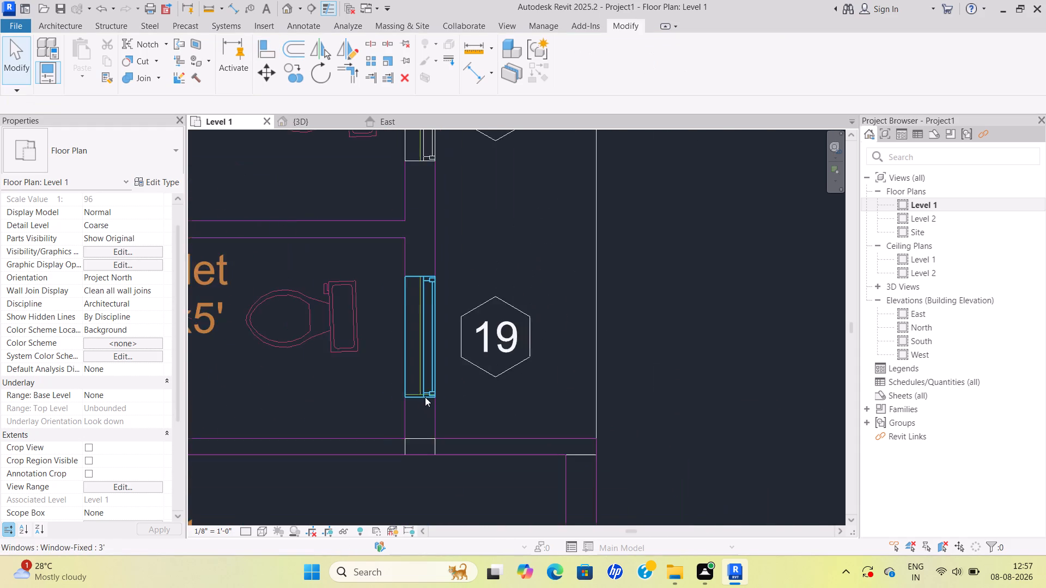
scroll(425, 397, "down", 11)
middle_click_drag(438, 376, 464, 365)
key("Escape")
Duplicate the 3' Window-Fixed type as a new type named 4'.
scroll(434, 425, "down", 3)
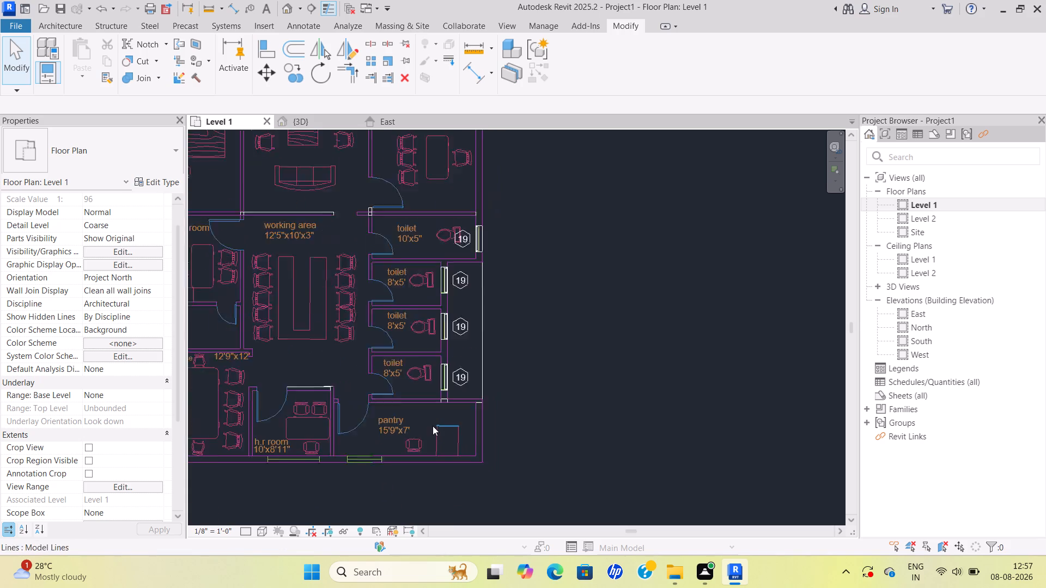
middle_click_drag(435, 426, 523, 369)
scroll(447, 417, "up", 5)
scroll(412, 416, "down", 3)
middle_click_drag(413, 417, 460, 429)
scroll(457, 428, "up", 3)
left_click(71, 28)
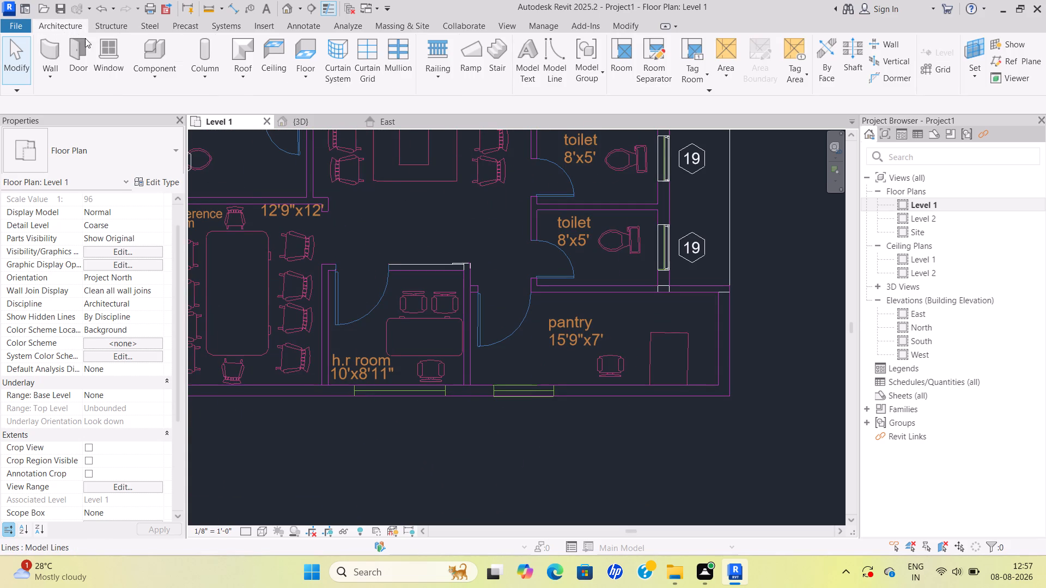
left_click(116, 69)
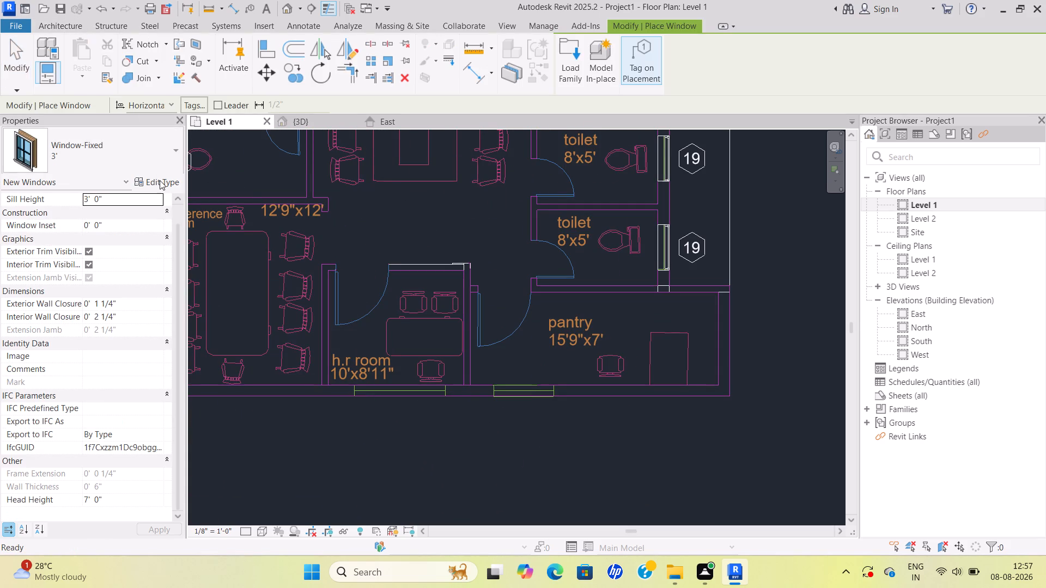
left_click(160, 182)
left_click(618, 107)
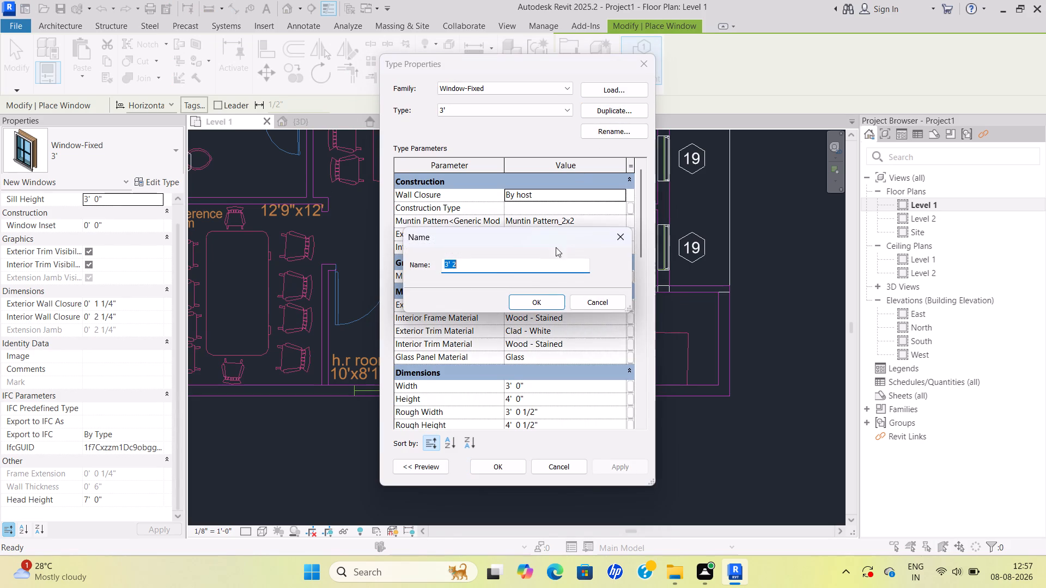
key("BackSpace")
key("BackSpace")
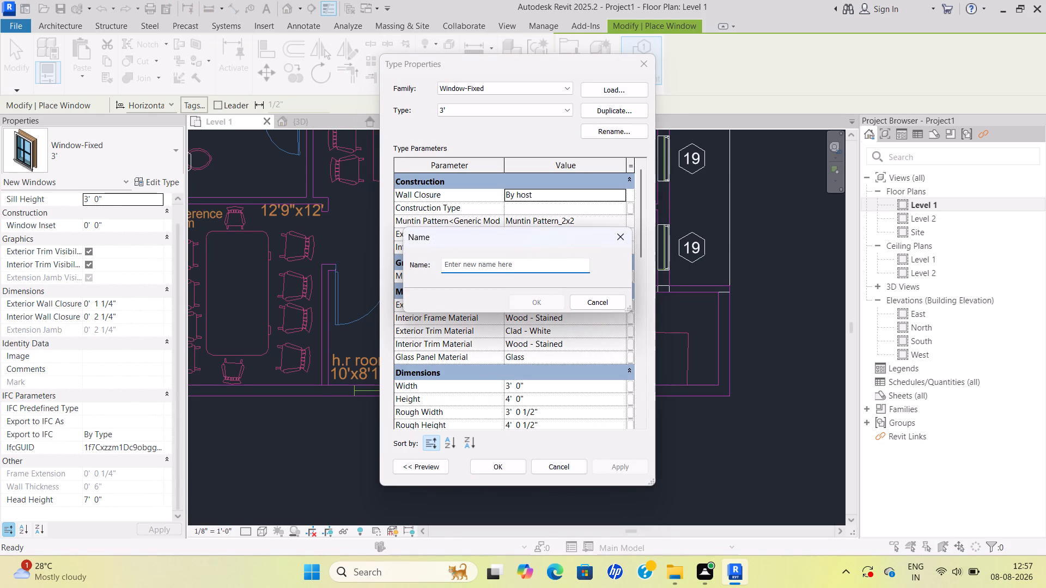
type("4'")
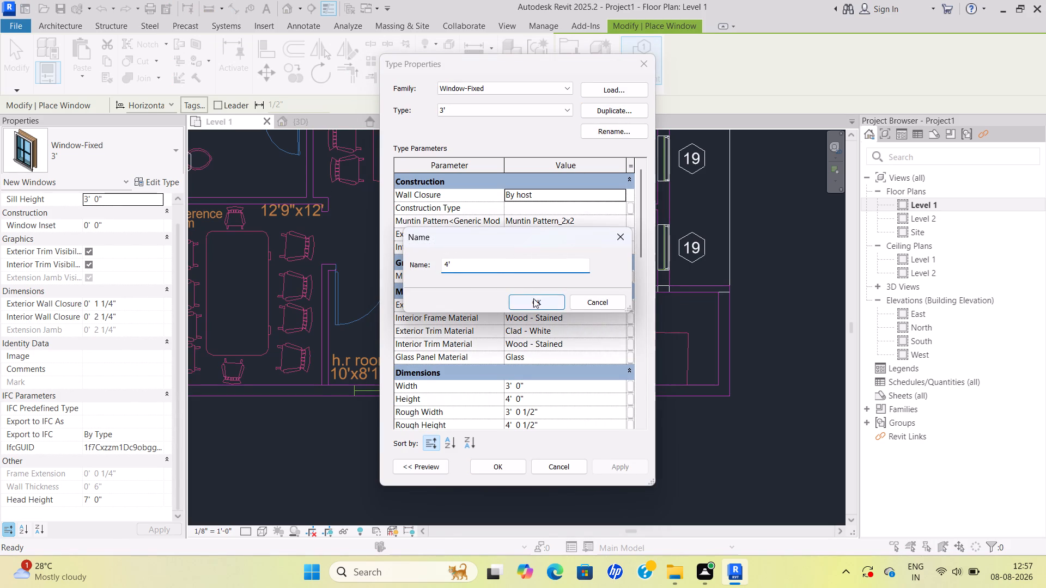
left_click(534, 298)
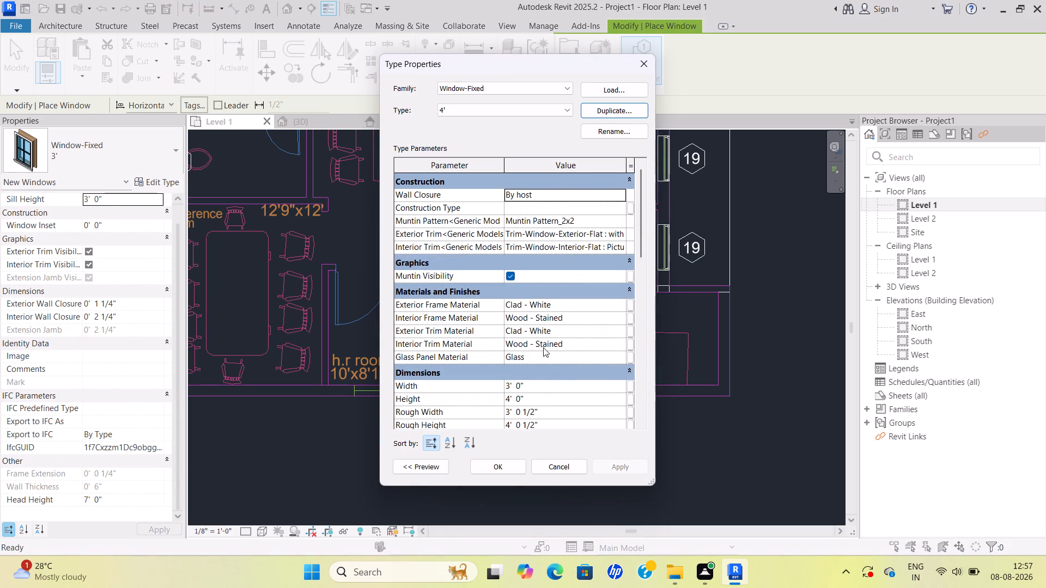
Set the Width of the 4' Window-Fixed type to 4' and apply the type changes.
left_click(538, 385)
key("BackSpace")
key("BackSpace")
key("BackSpace")
key("BackSpace")
key("BackSpace")
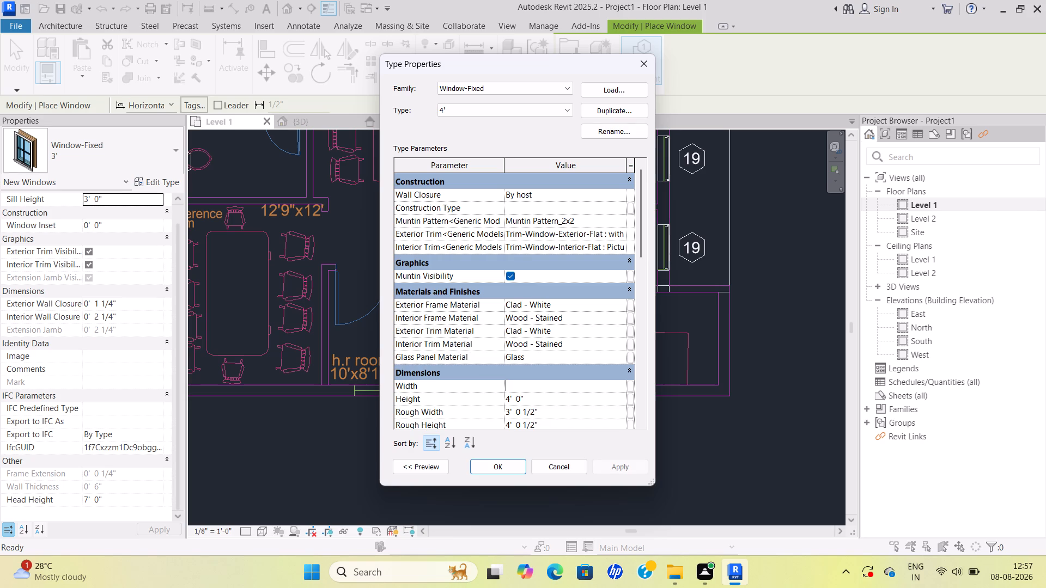
type("4'")
left_click(513, 469)
left_click(508, 468)
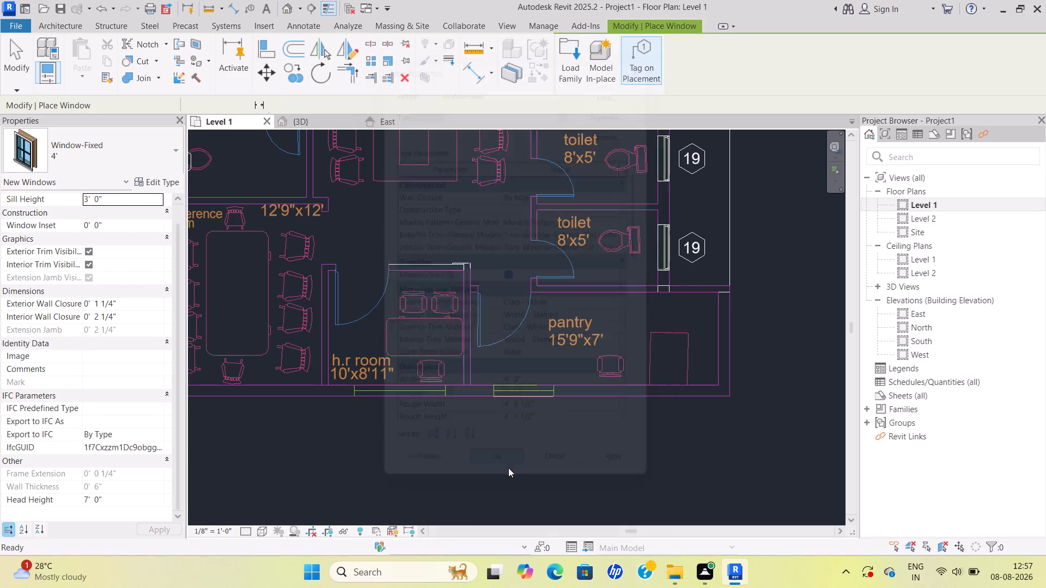
Place a 4' Window-Fixed window on the pantry's reference opening in the outer wall.
scroll(519, 395, "up", 13)
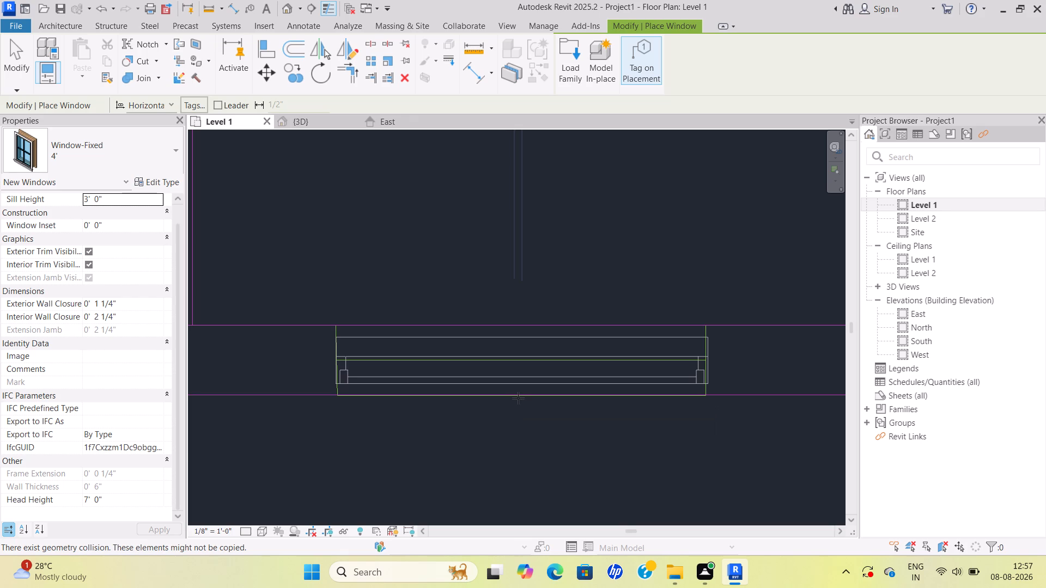
left_click(522, 398)
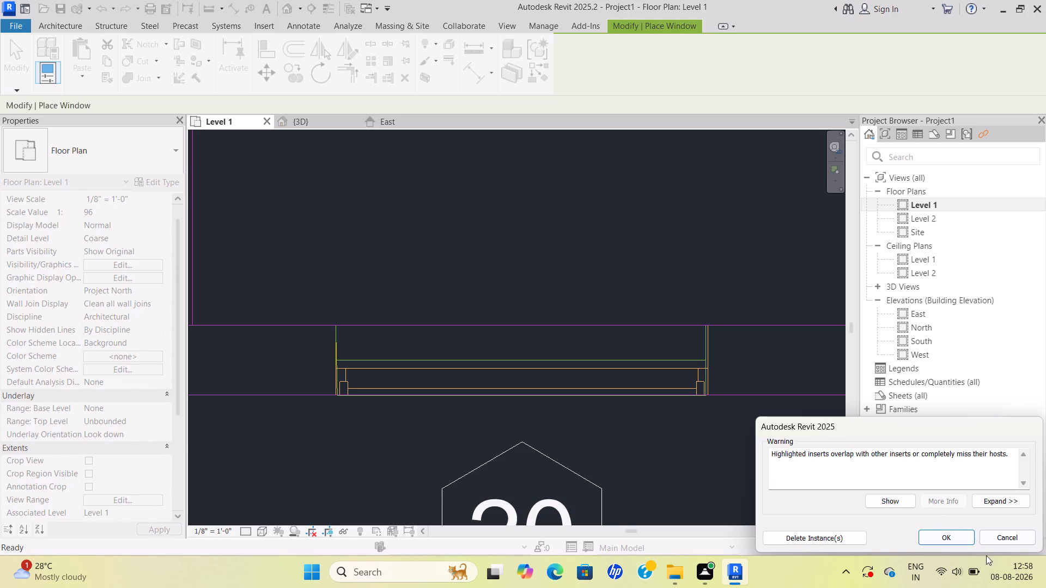
left_click(953, 542)
scroll(629, 324, "up", 3)
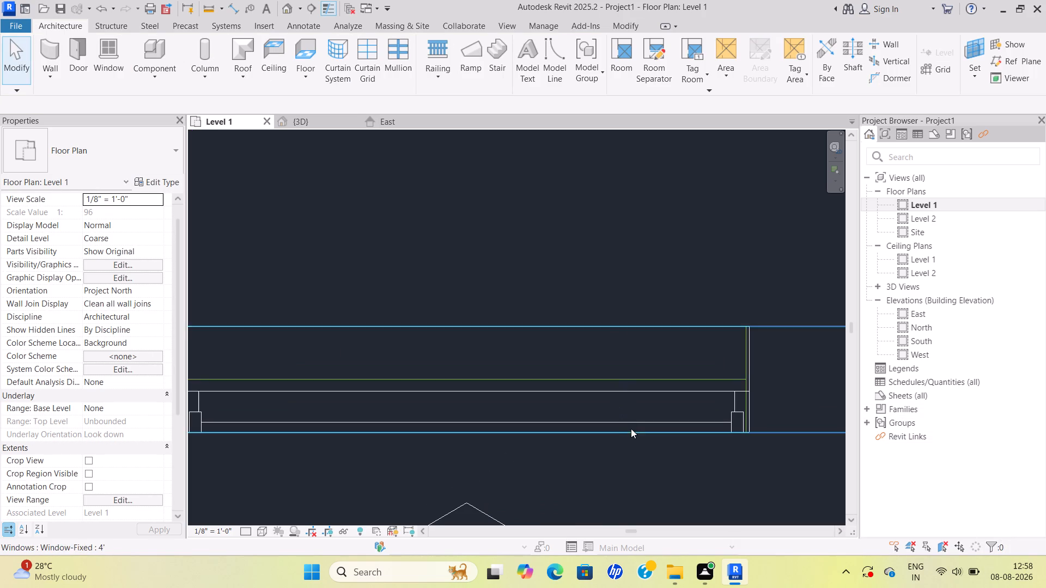
key("Escape")
key("Escape")
scroll(642, 436, "down", 6)
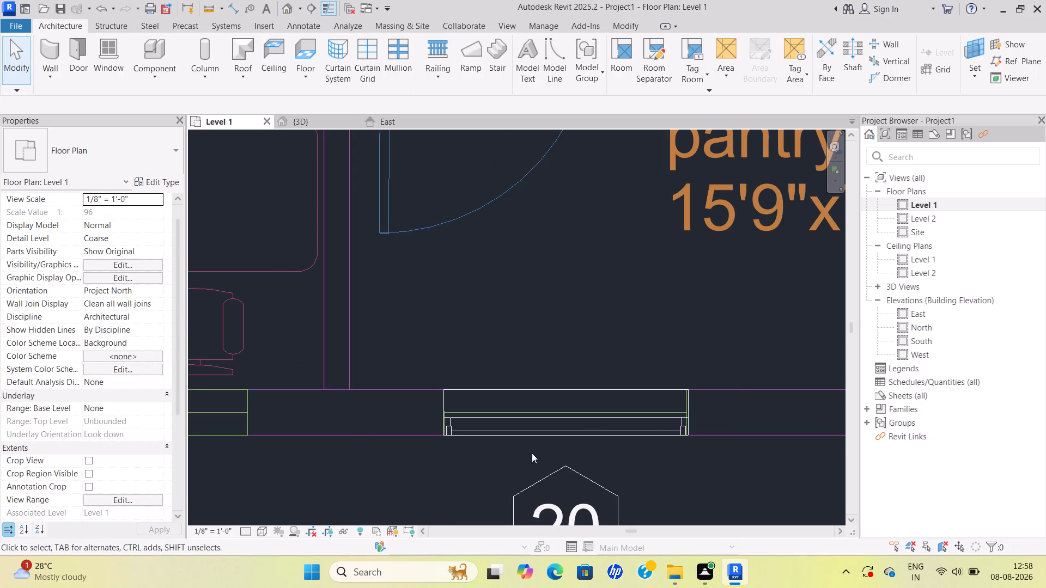
key("Escape")
Align the right-hand end of the pantry's 4' window with the end line of its reference opening.
scroll(685, 407, "up", 9)
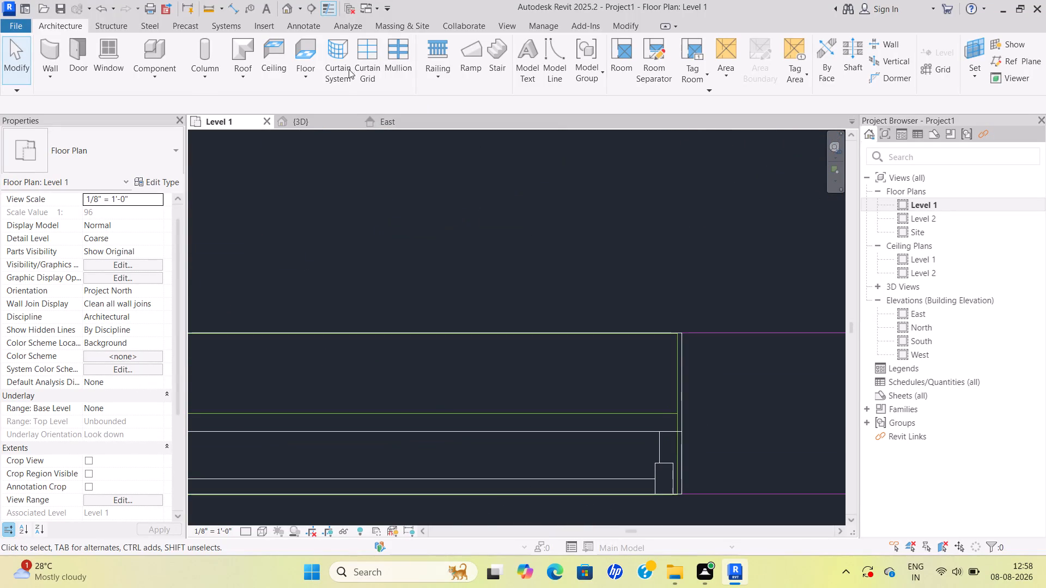
left_click(627, 22)
left_click(271, 50)
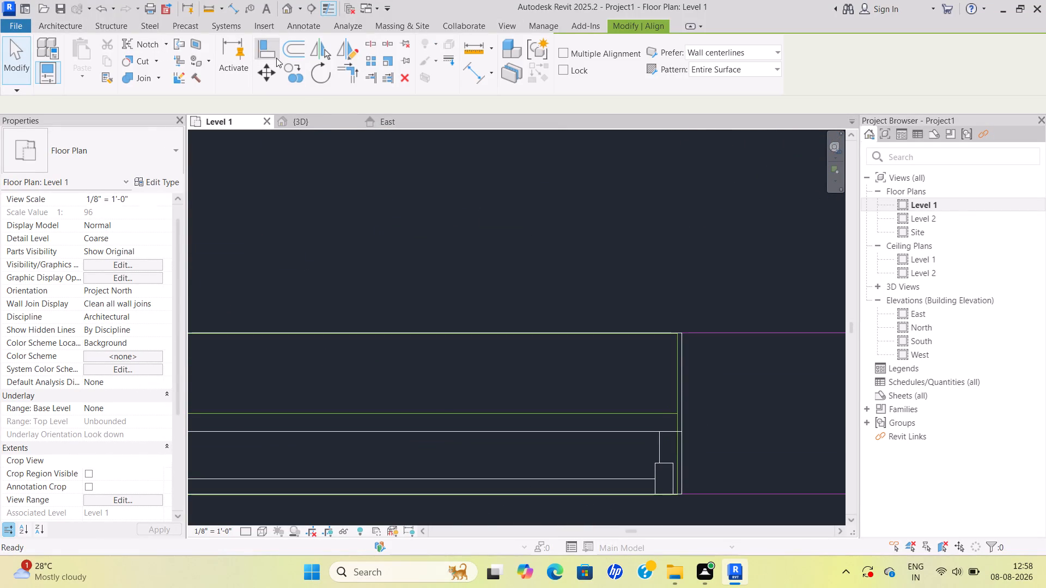
scroll(663, 422, "up", 5)
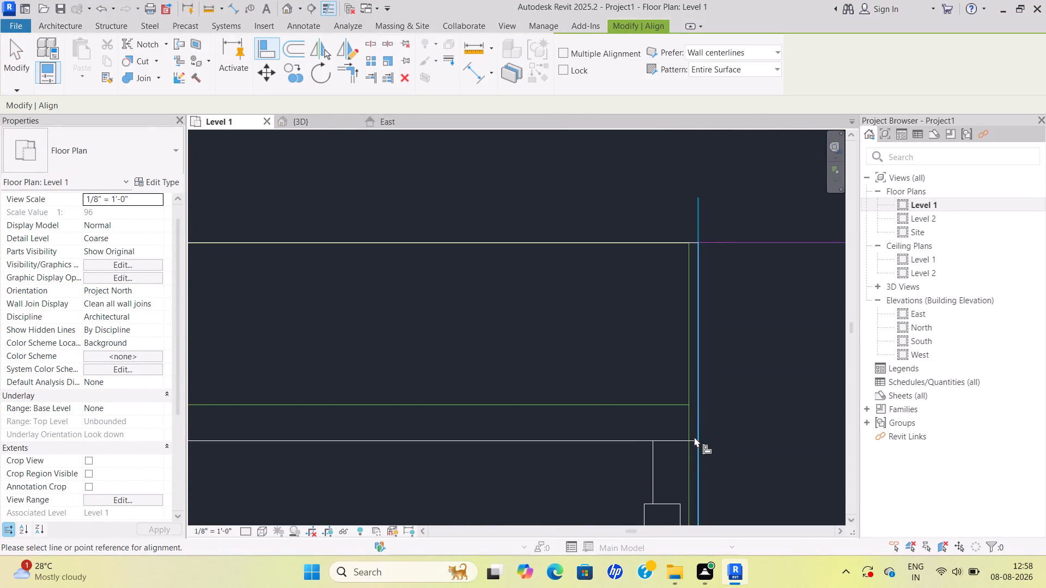
left_click(688, 404)
left_click(698, 403)
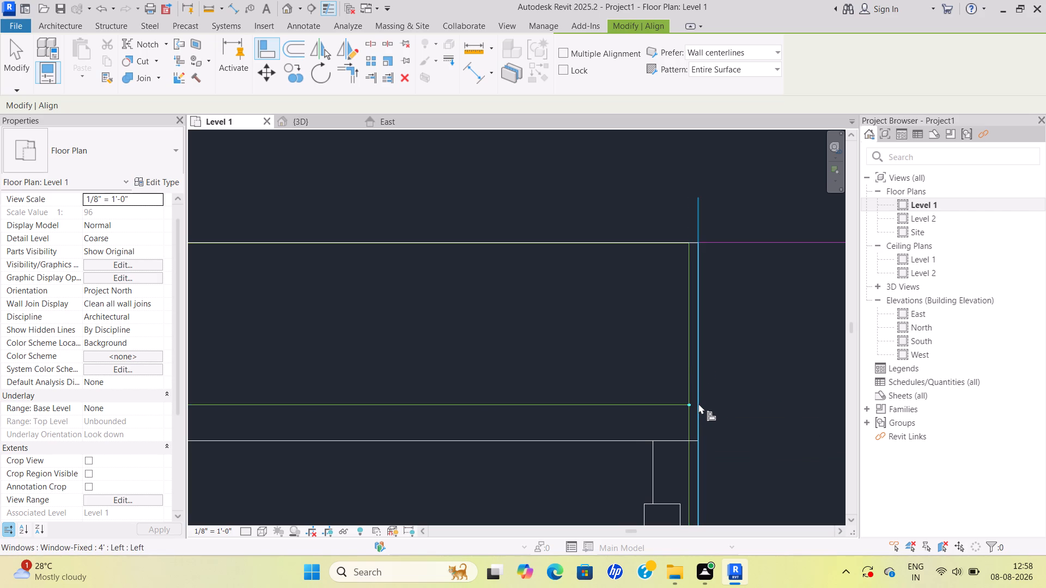
key("Escape")
scroll(688, 405, "down", 20)
scroll(688, 405, "down", 2)
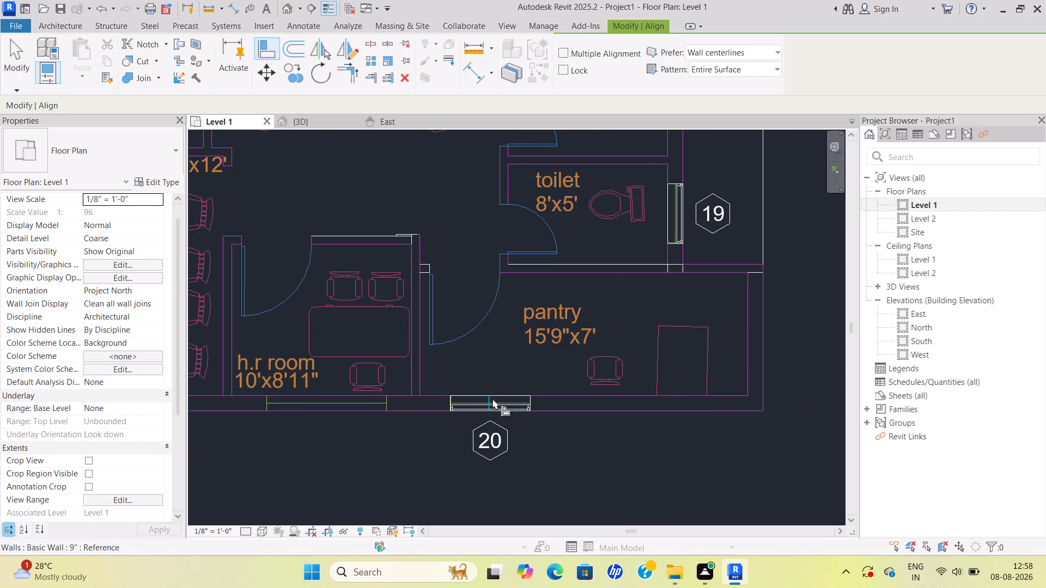
scroll(484, 399, "down", 1)
middle_click_drag(484, 399, 607, 389)
key("Escape")
Duplicate the 4' Window-Fixed type as a new type named 6'.
scroll(482, 395, "up", 5)
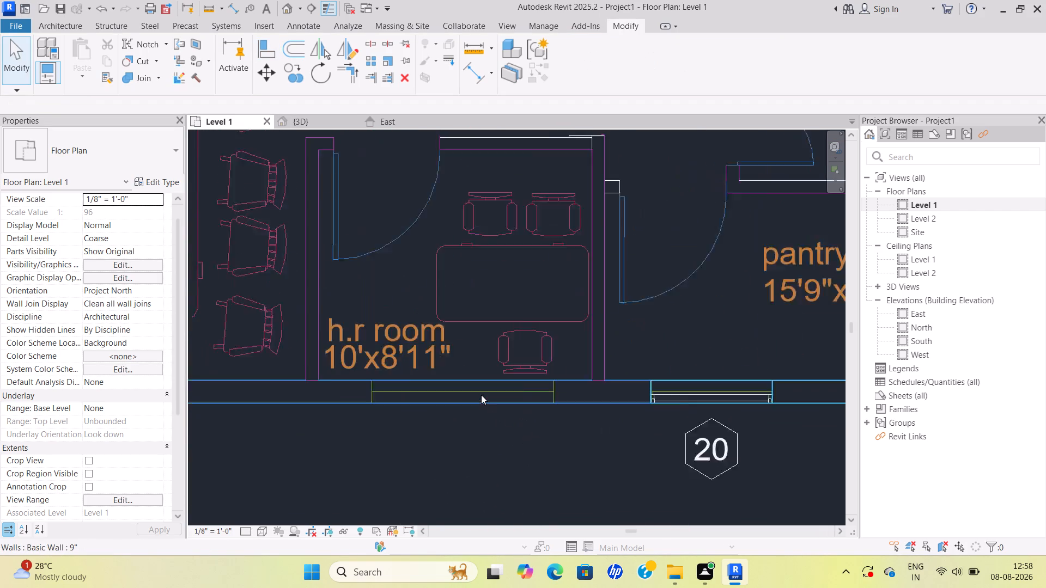
scroll(481, 395, "up", 1)
left_click(74, 22)
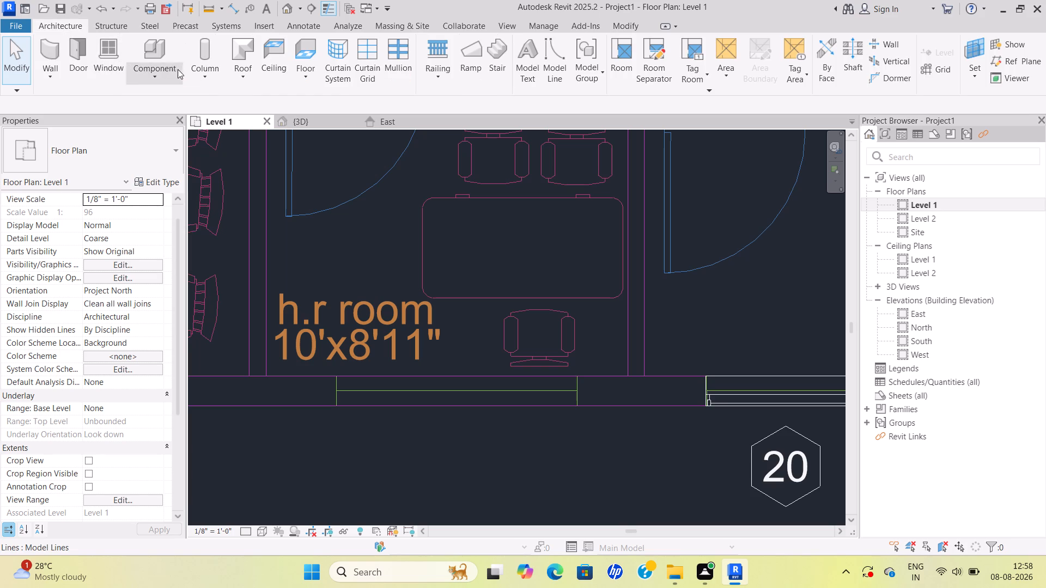
left_click(111, 70)
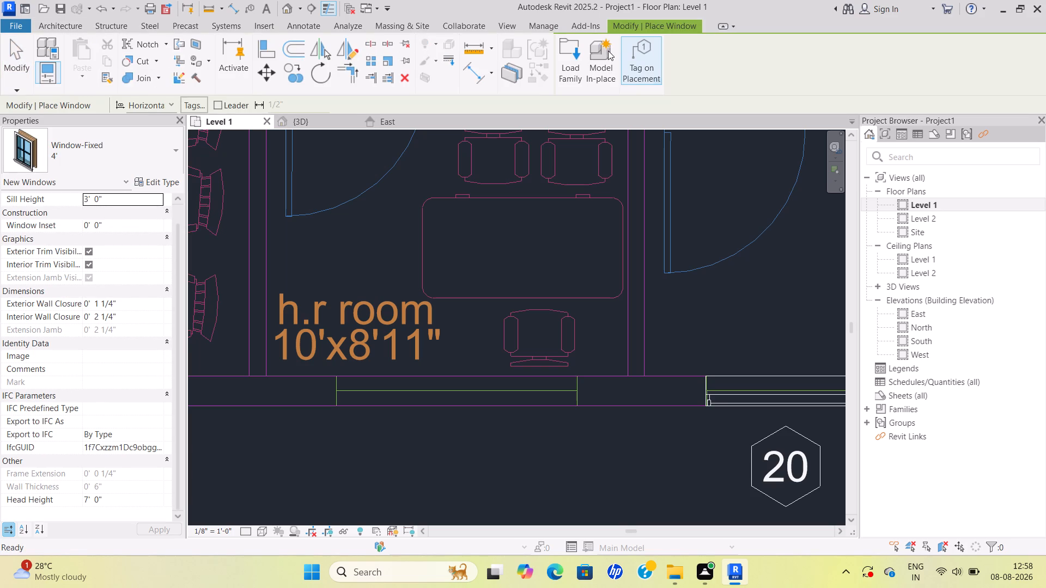
left_click(158, 181)
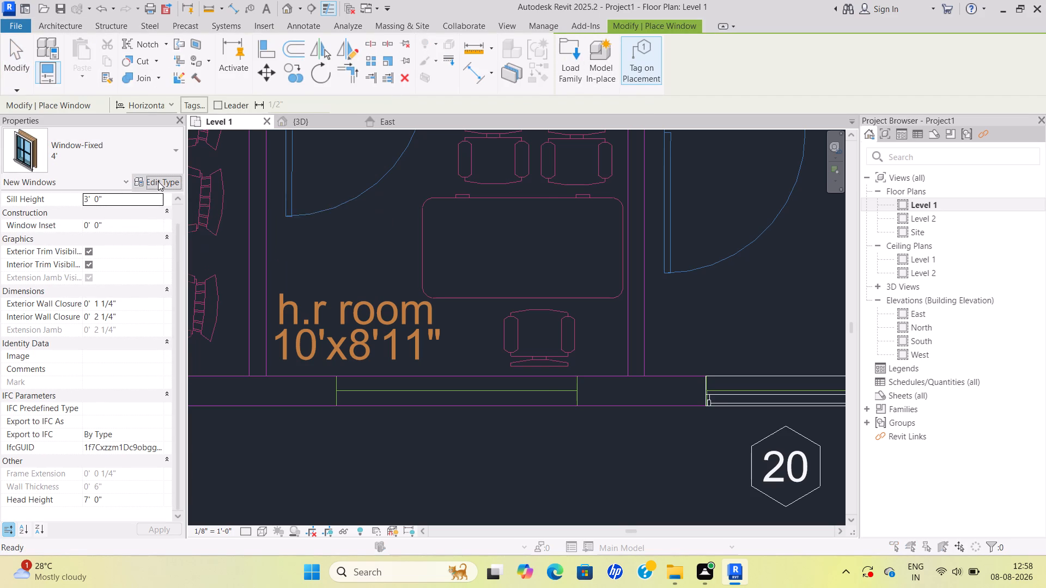
left_click(614, 112)
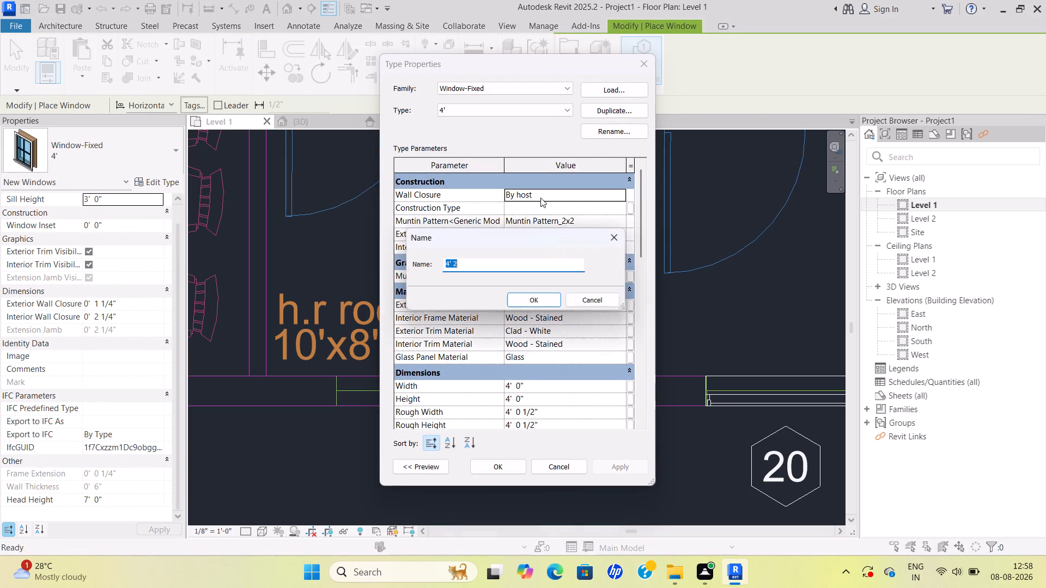
left_click(476, 259)
key("BackSpace")
key("BackSpace")
key("BackSpace")
key("BackSpace")
key("BackSpace")
key("BackSpace")
key("BackSpace")
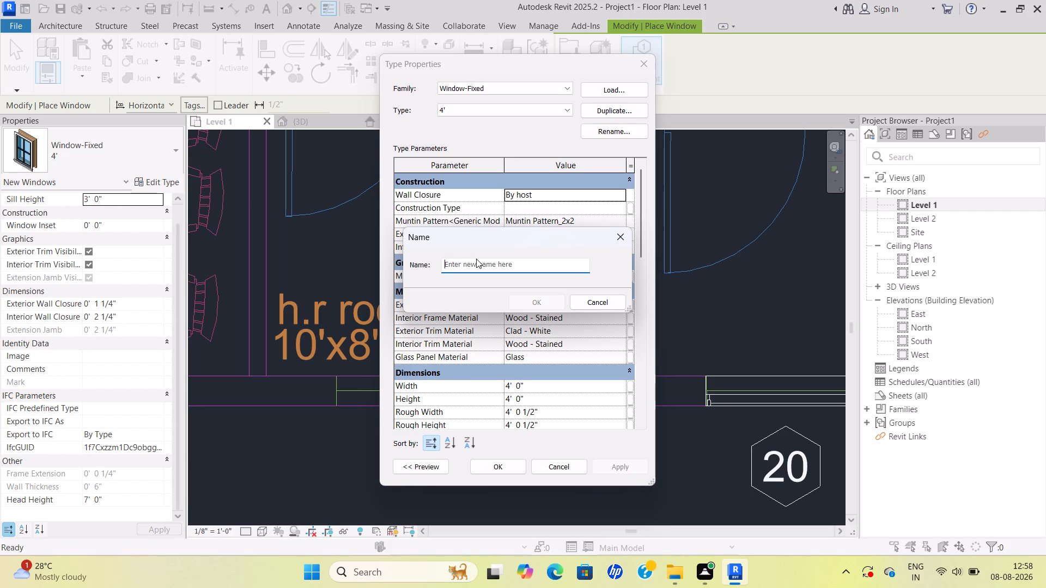
type("6'")
left_click(545, 302)
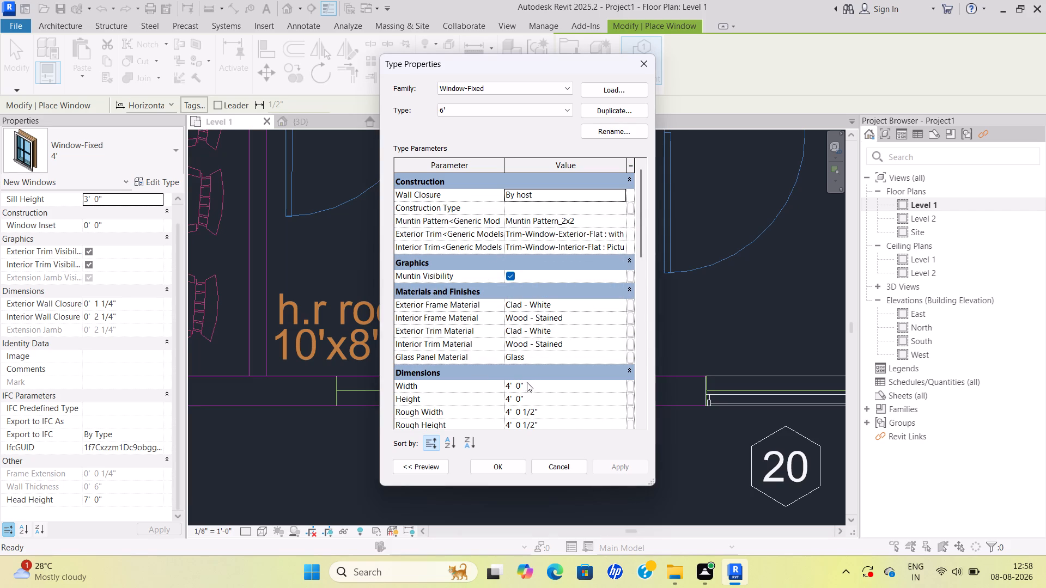
Set the Width of the 6' Window-Fixed type to 6' and apply the type changes.
left_click(527, 385)
key("BackSpace")
key("BackSpace")
key("BackSpace")
key("BackSpace")
key("BackSpace")
key("BackSpace")
key("BackSpace")
key("BackSpace")
key("BackSpace")
key("BackSpace")
key("BackSpace")
key("BackSpace")
key("BackSpace")
key("BackSpace")
key("BackSpace")
key("BackSpace")
key("BackSpace")
key("BackSpace")
key("BackSpace")
key("BackSpace")
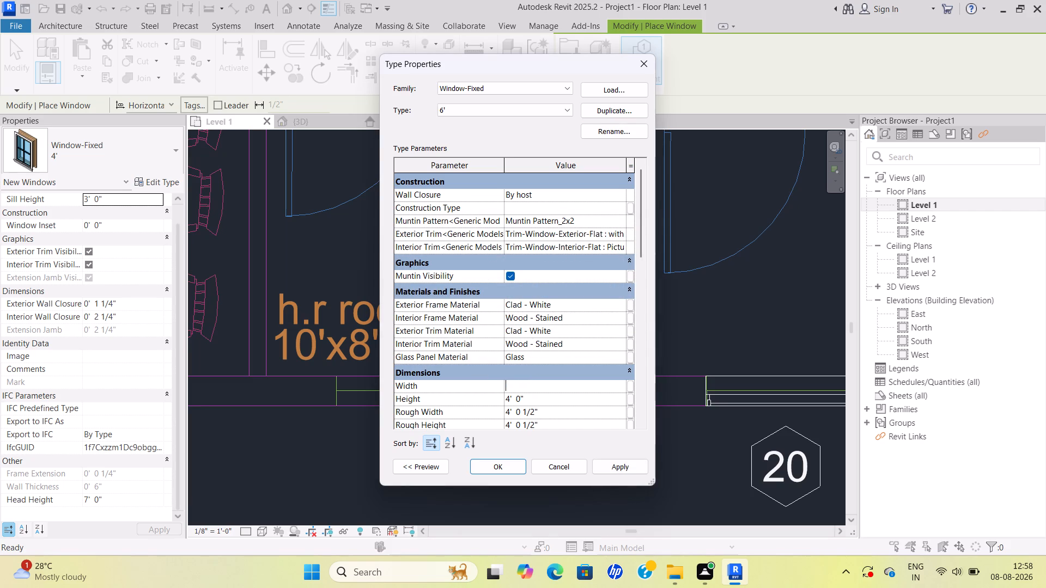
key("6")
key("apostrophe")
left_click(492, 467)
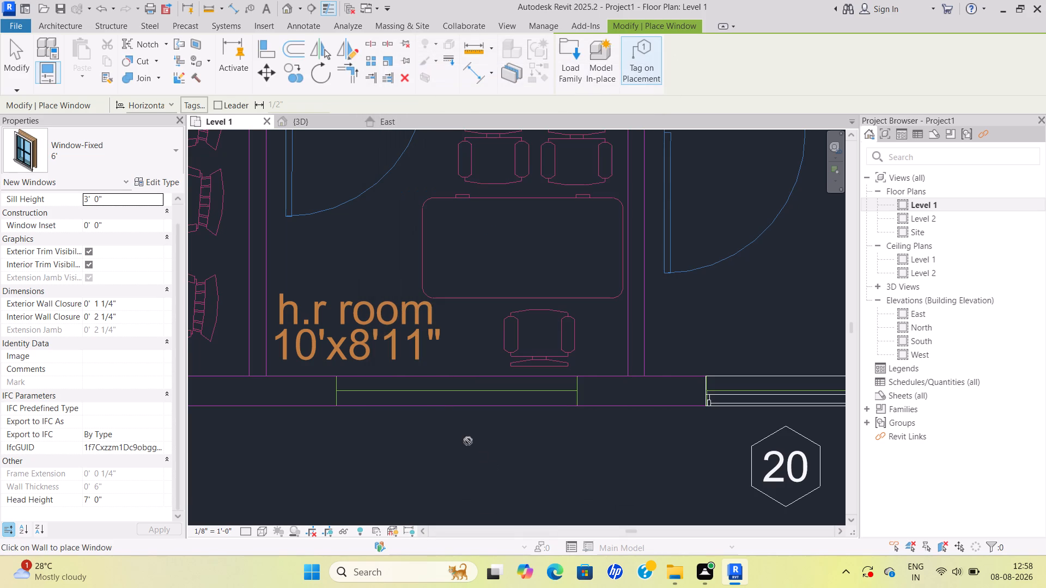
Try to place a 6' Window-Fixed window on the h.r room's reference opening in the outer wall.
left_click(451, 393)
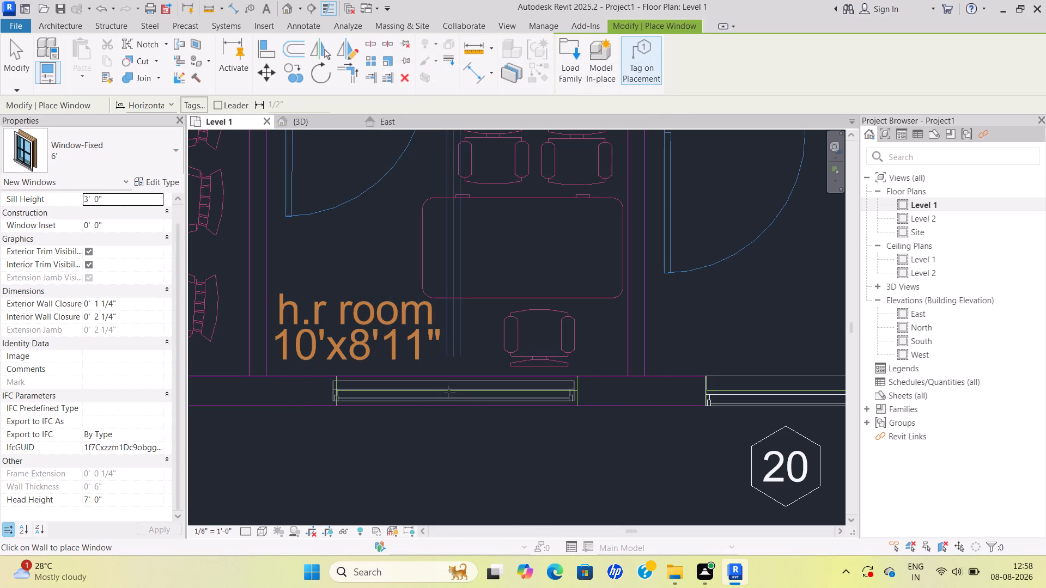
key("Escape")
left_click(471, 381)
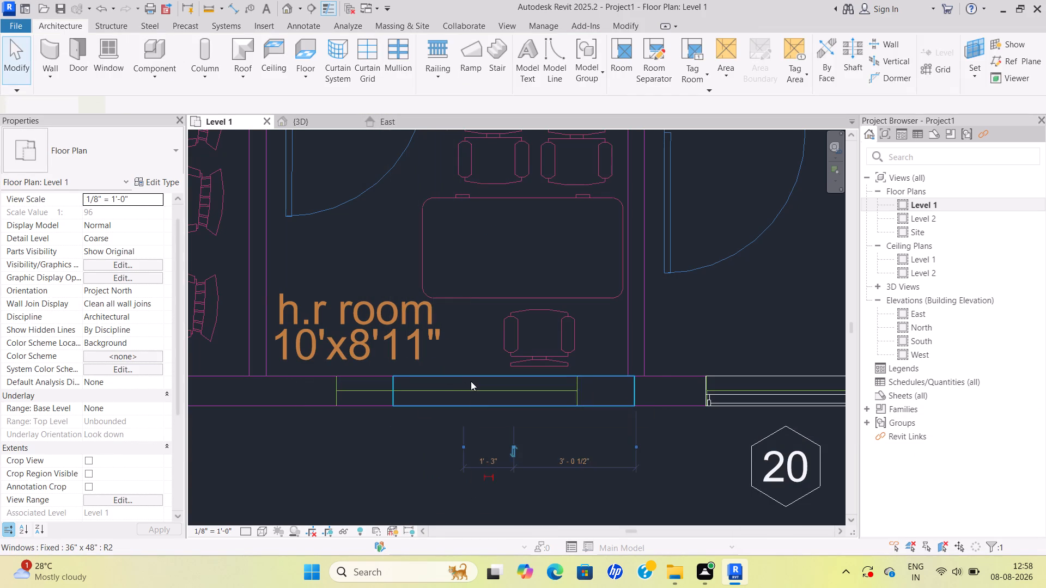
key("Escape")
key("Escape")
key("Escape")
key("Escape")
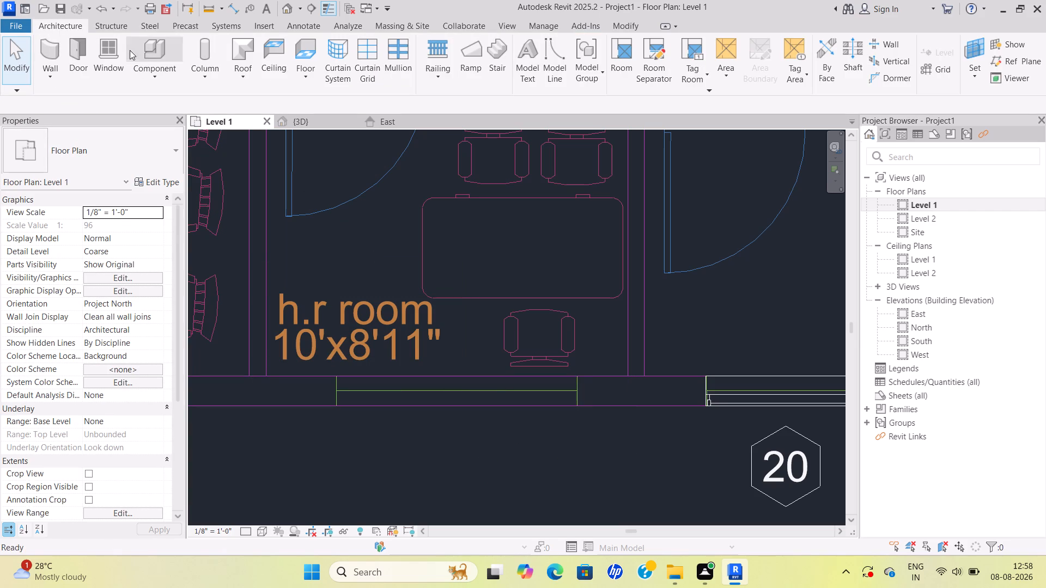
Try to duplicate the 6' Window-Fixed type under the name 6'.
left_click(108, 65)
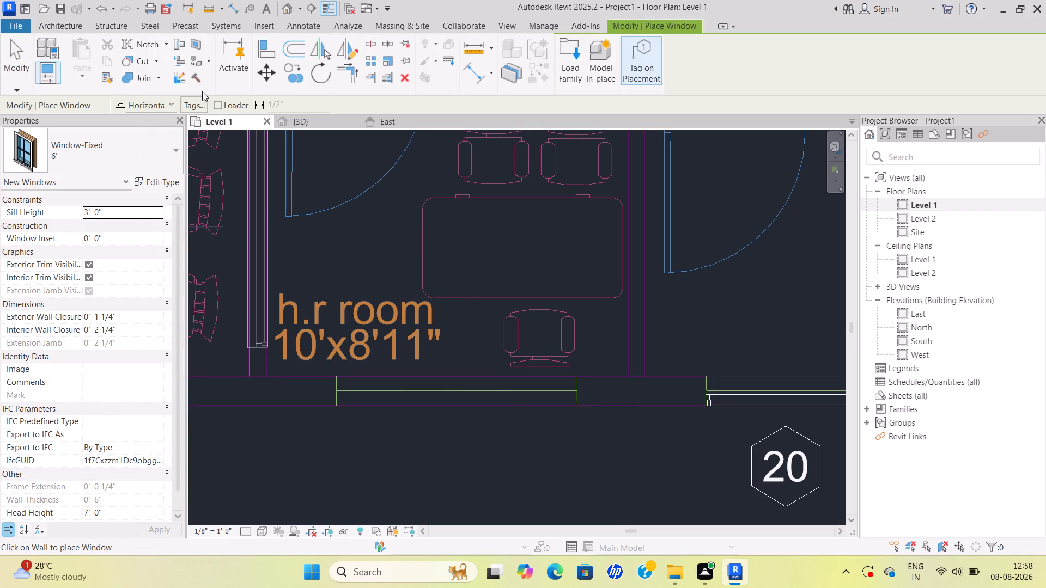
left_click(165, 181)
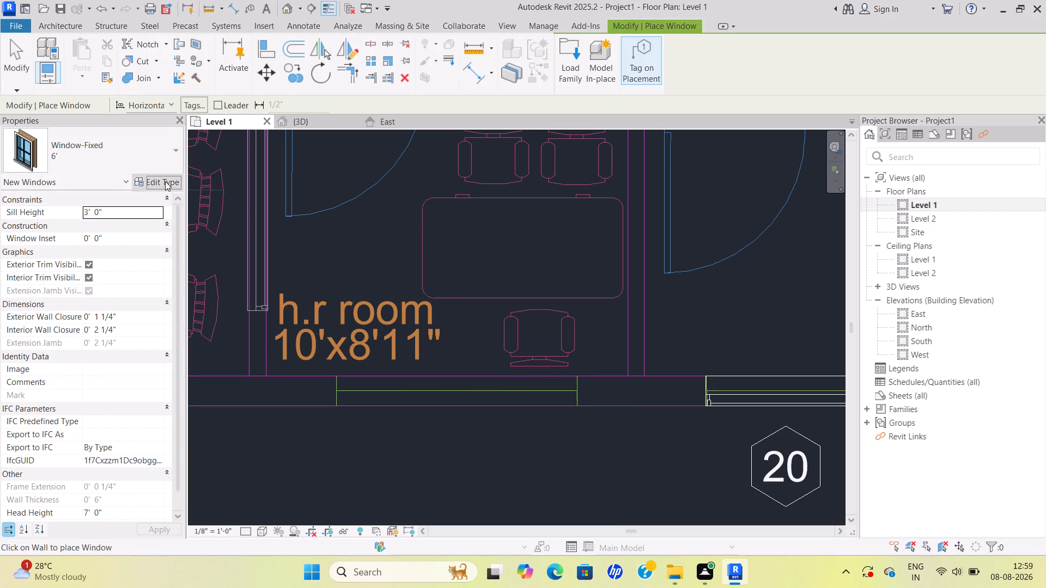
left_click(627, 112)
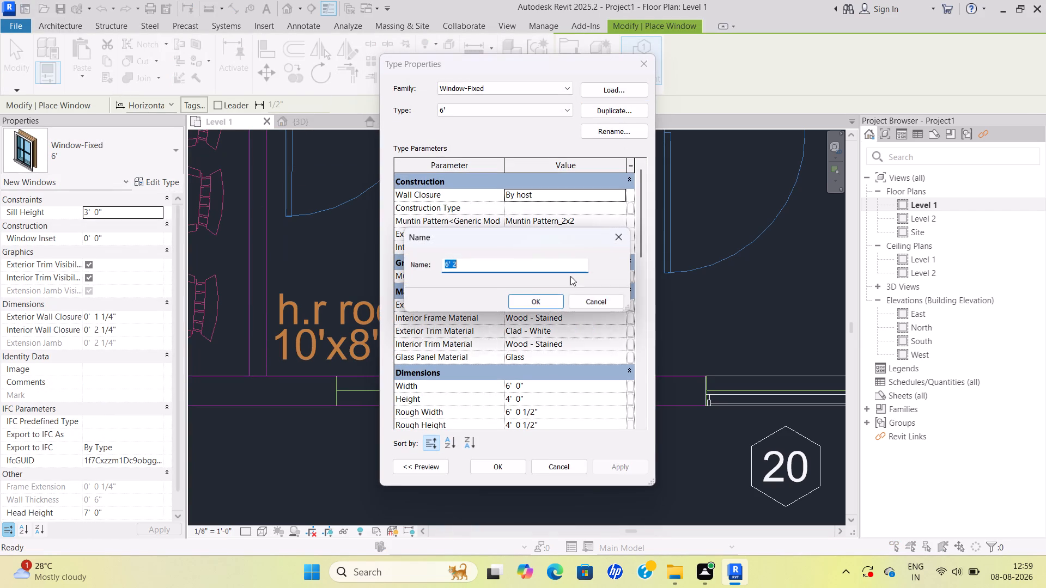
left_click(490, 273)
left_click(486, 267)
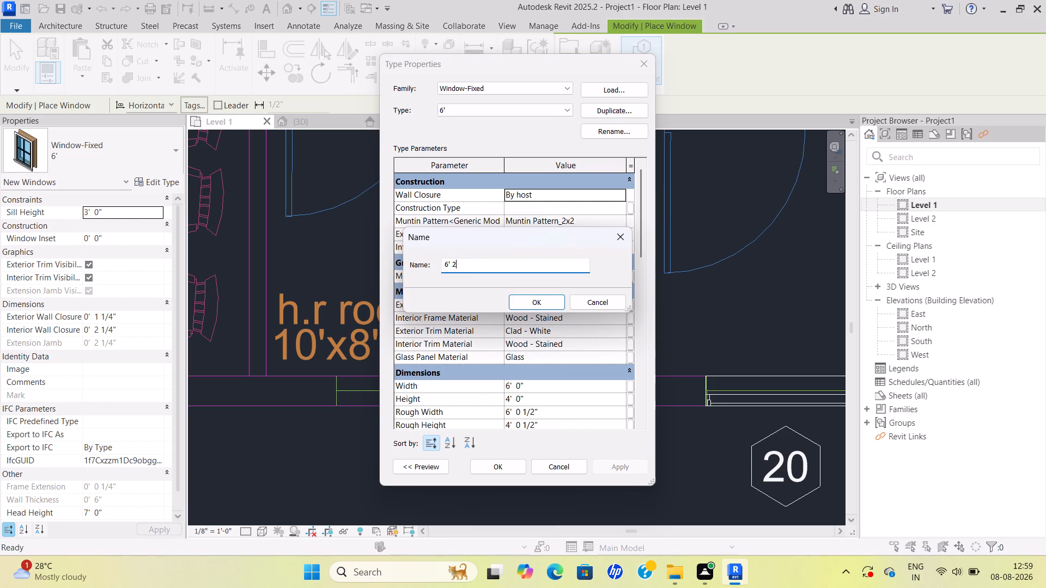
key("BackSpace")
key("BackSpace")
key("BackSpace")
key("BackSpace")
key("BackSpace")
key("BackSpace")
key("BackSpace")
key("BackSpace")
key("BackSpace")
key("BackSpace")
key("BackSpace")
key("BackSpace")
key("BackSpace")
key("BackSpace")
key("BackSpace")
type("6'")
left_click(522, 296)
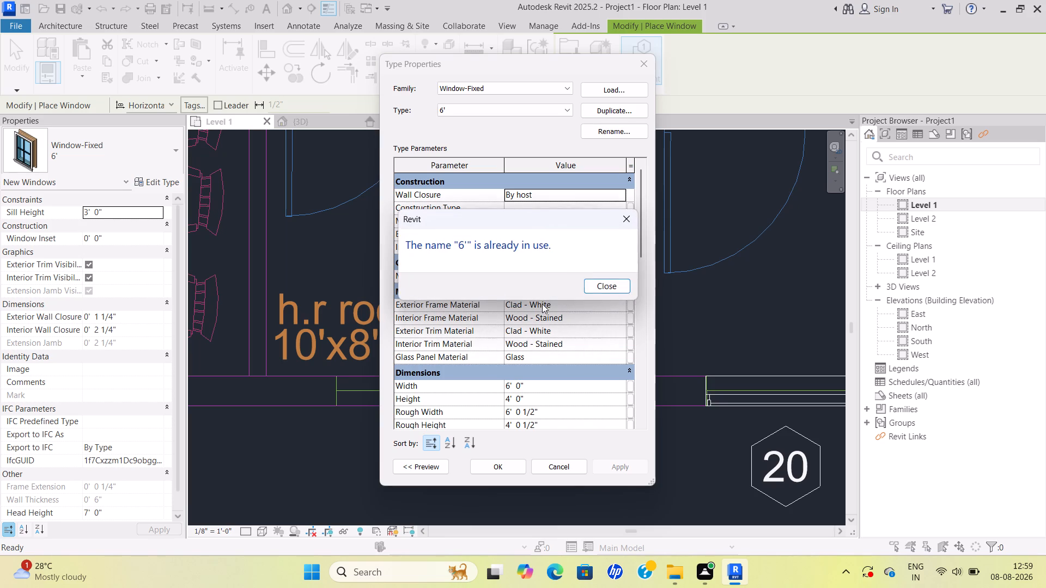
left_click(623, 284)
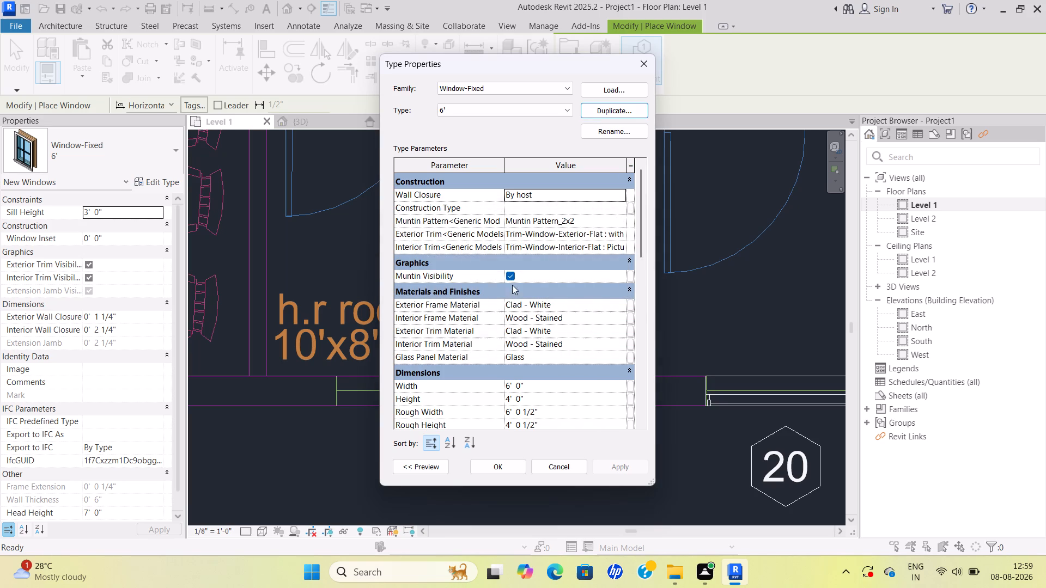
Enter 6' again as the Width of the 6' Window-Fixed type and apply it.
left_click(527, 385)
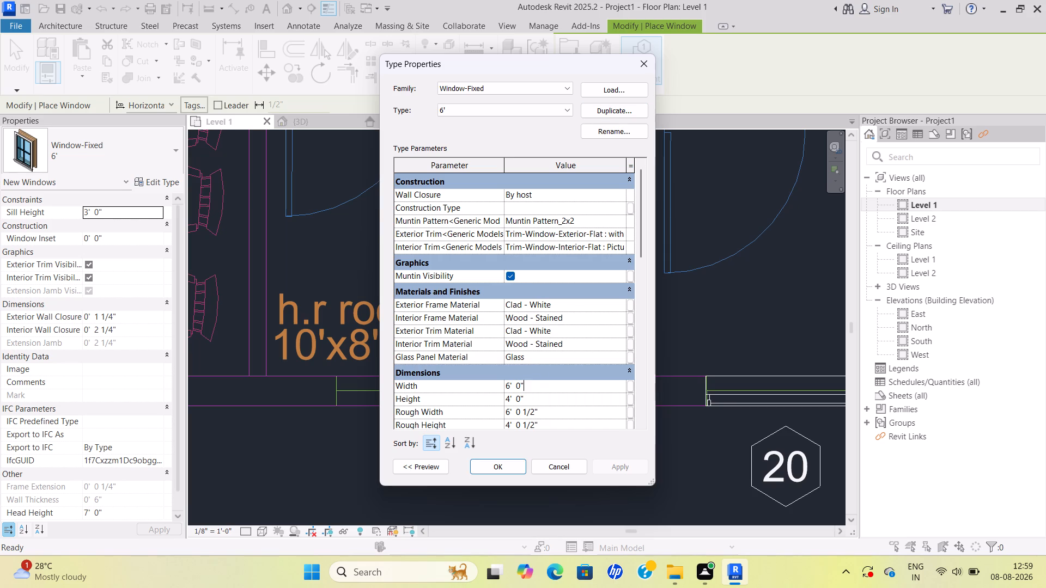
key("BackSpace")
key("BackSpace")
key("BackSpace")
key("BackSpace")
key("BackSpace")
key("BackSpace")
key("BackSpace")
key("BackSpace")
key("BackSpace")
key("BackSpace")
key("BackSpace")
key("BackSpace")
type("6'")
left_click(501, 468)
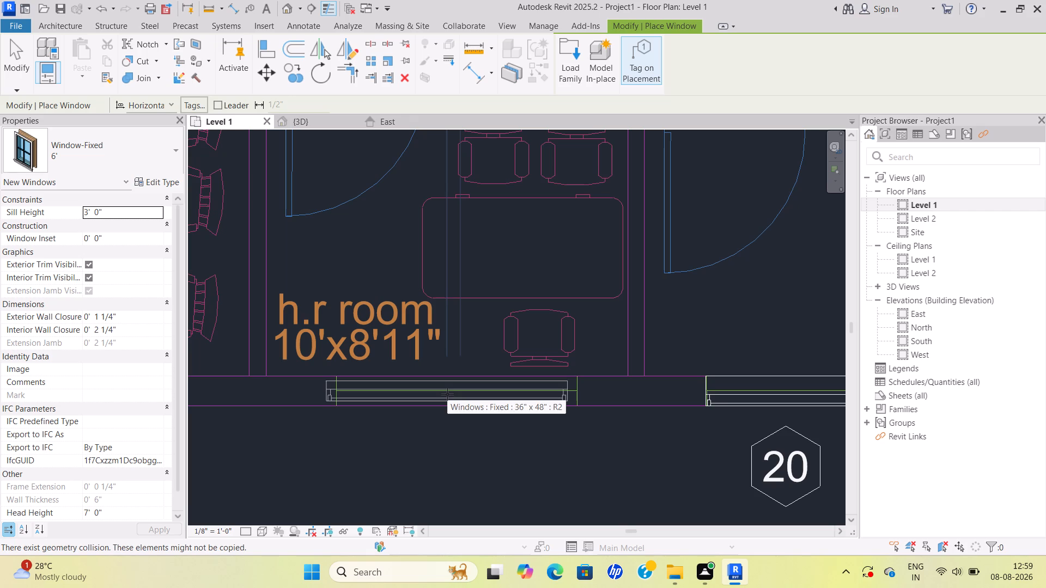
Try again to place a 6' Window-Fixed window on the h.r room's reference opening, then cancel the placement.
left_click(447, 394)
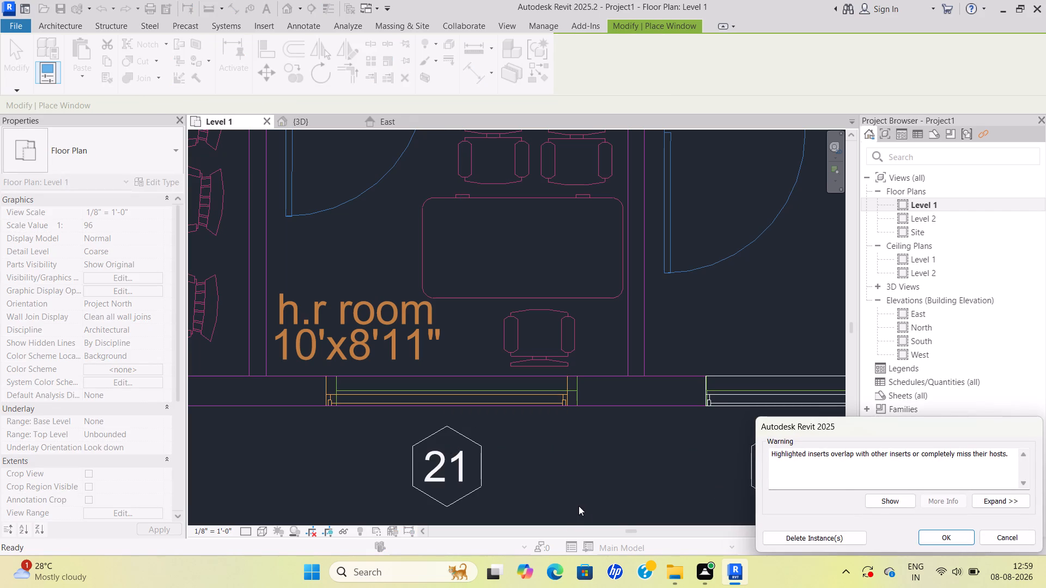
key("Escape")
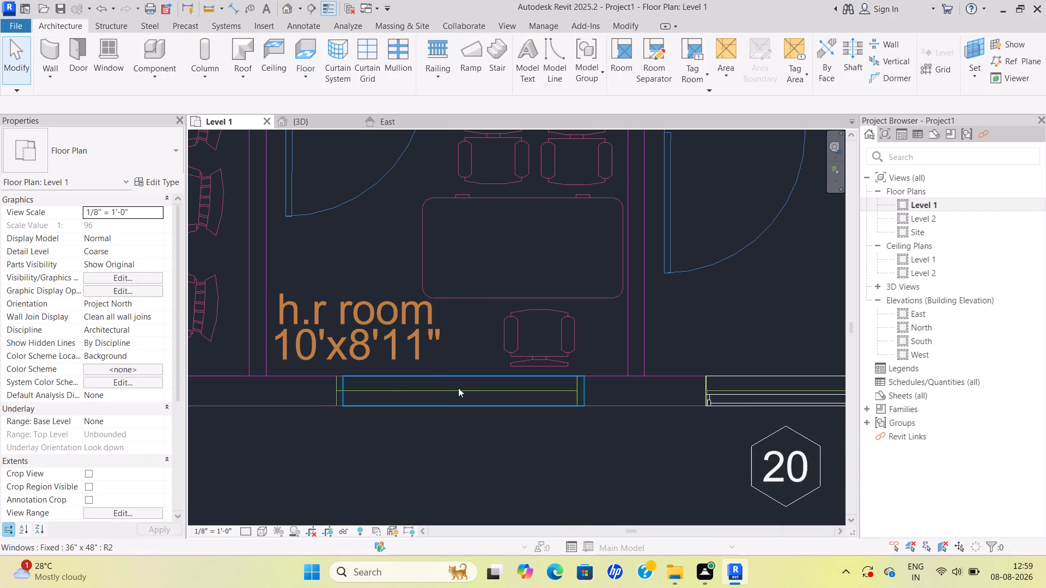
Duplicate the 6' Window-Fixed type as a new type named 8'.
scroll(458, 388, "up", 3)
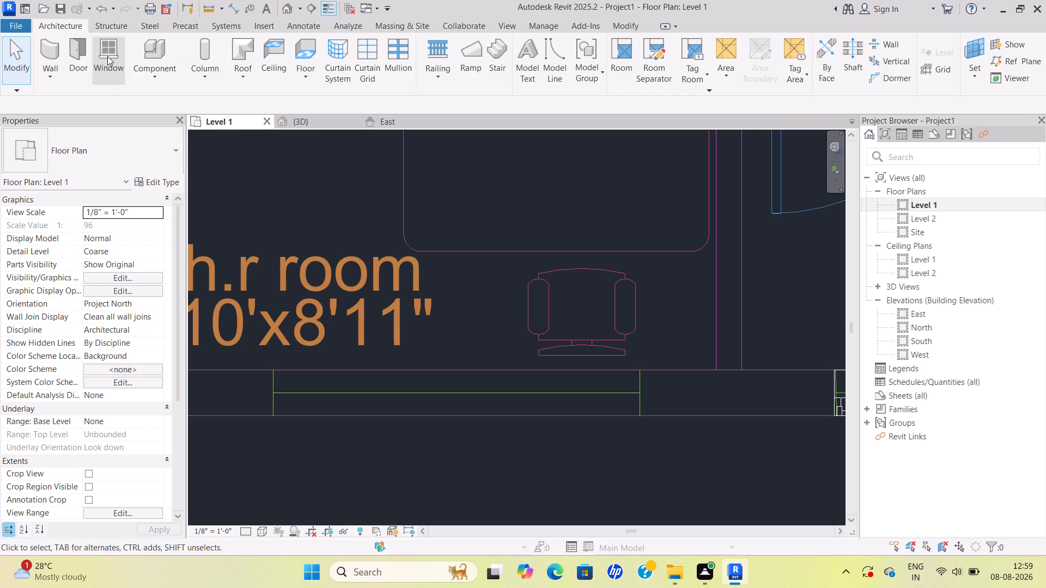
left_click(51, 27)
left_click(105, 65)
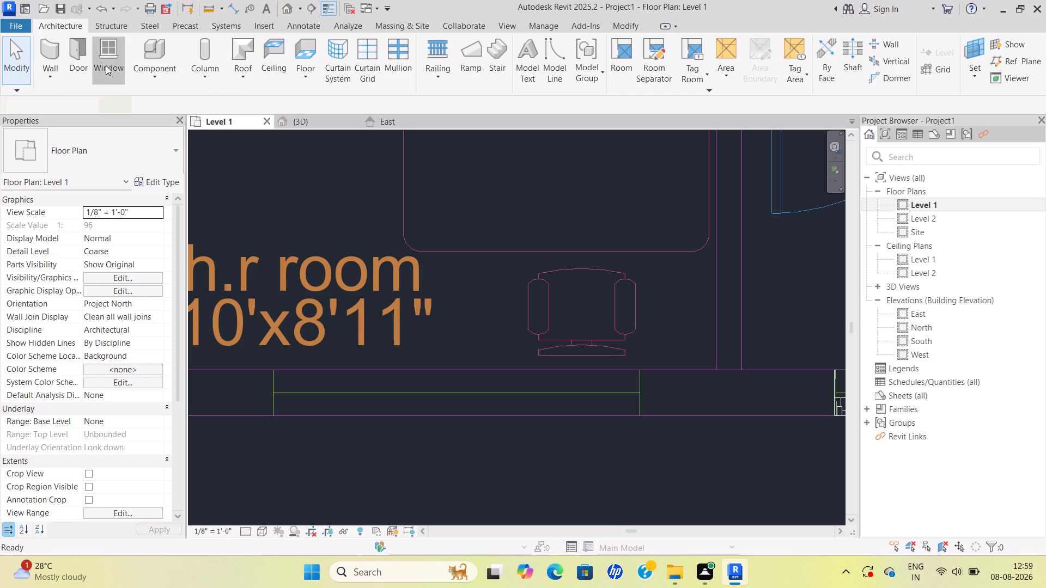
scroll(520, 339, "down", 5)
middle_click_drag(534, 345, 389, 395)
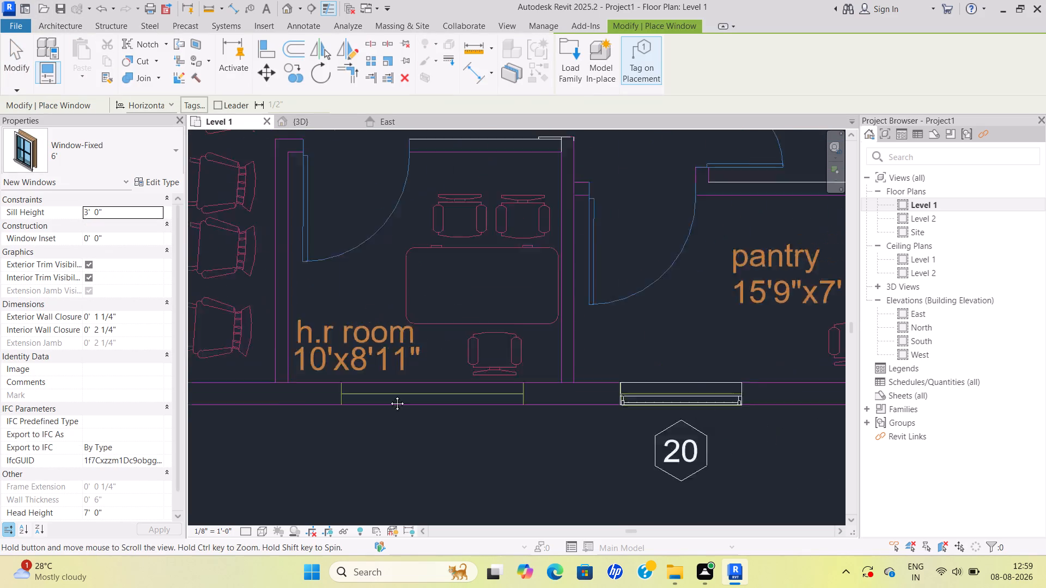
middle_click_drag(389, 395, 373, 400)
scroll(373, 400, "down", 2)
middle_click_drag(364, 390, 505, 386)
scroll(468, 399, "up", 2)
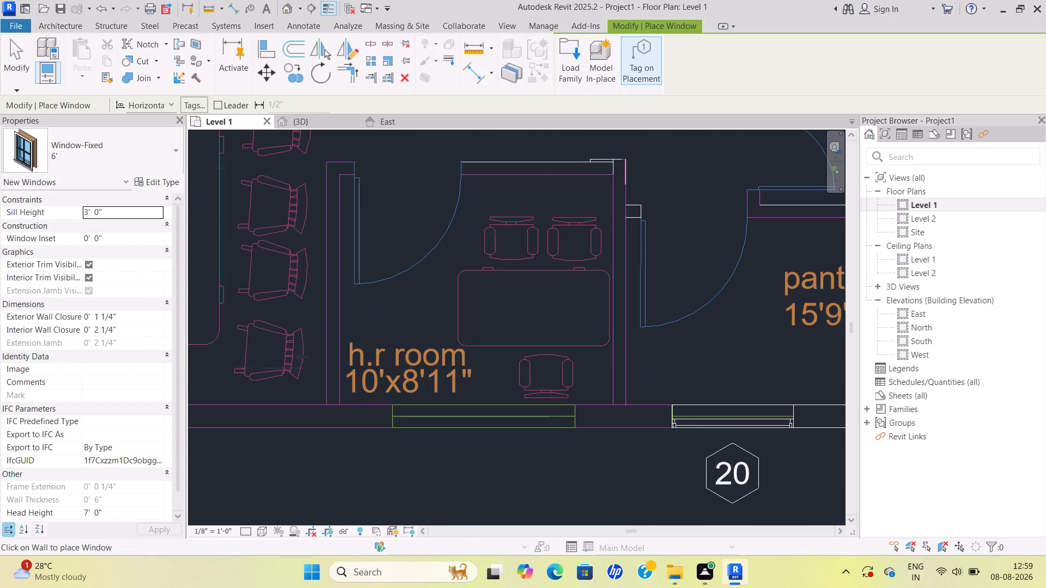
left_click(154, 177)
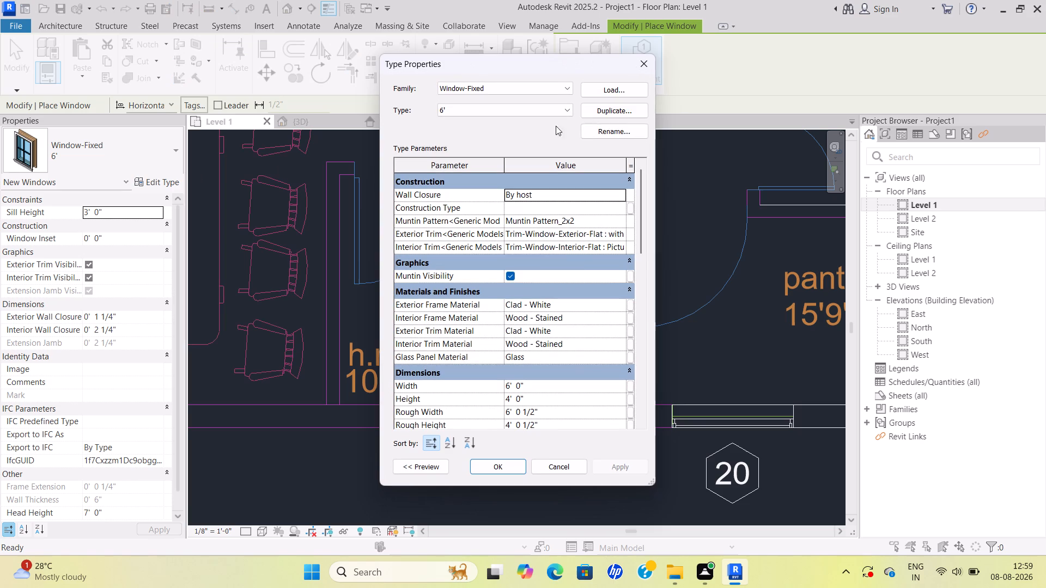
left_click(630, 109)
left_click(502, 273)
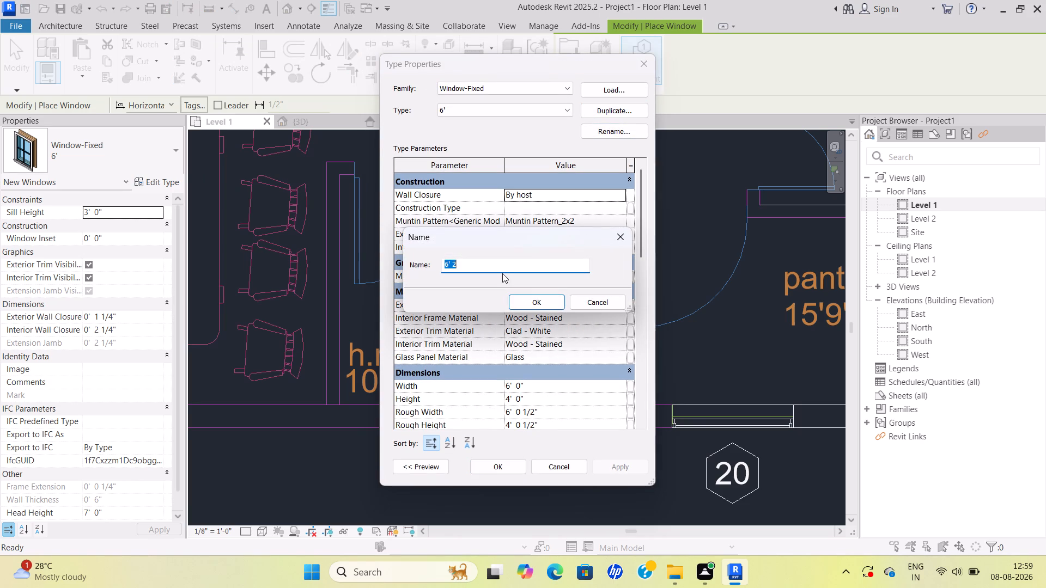
left_click(498, 266)
key("BackSpace")
key("BackSpace")
key("BackSpace")
key("BackSpace")
key("BackSpace")
key("BackSpace")
key("BackSpace")
key("BackSpace")
key("BackSpace")
key("BackSpace")
key("BackSpace")
key("BackSpace")
key("BackSpace")
key("BackSpace")
key("BackSpace")
key("BackSpace")
key("BackSpace")
key("BackSpace")
key("BackSpace")
key("BackSpace")
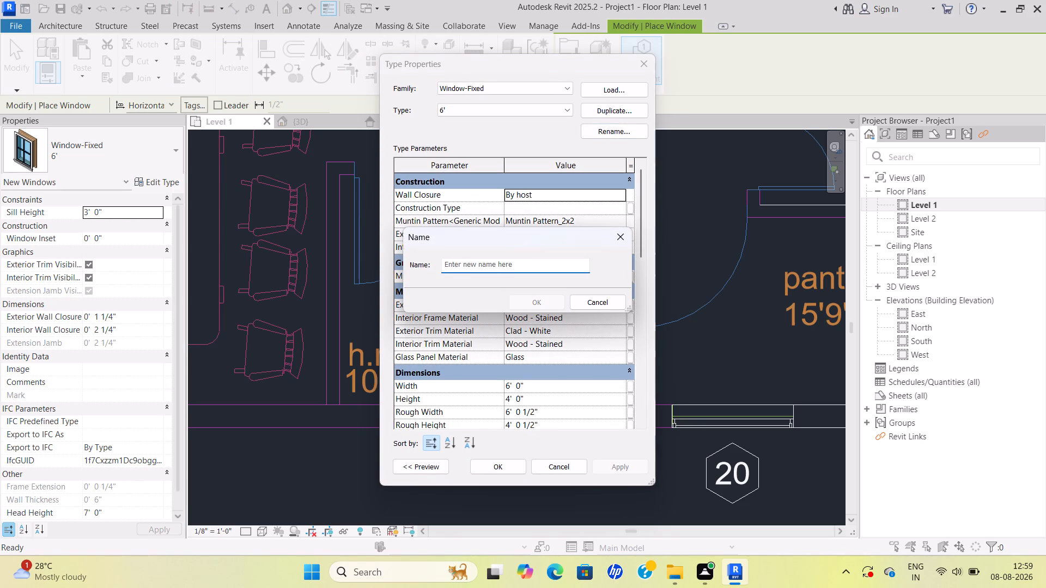
type("8'")
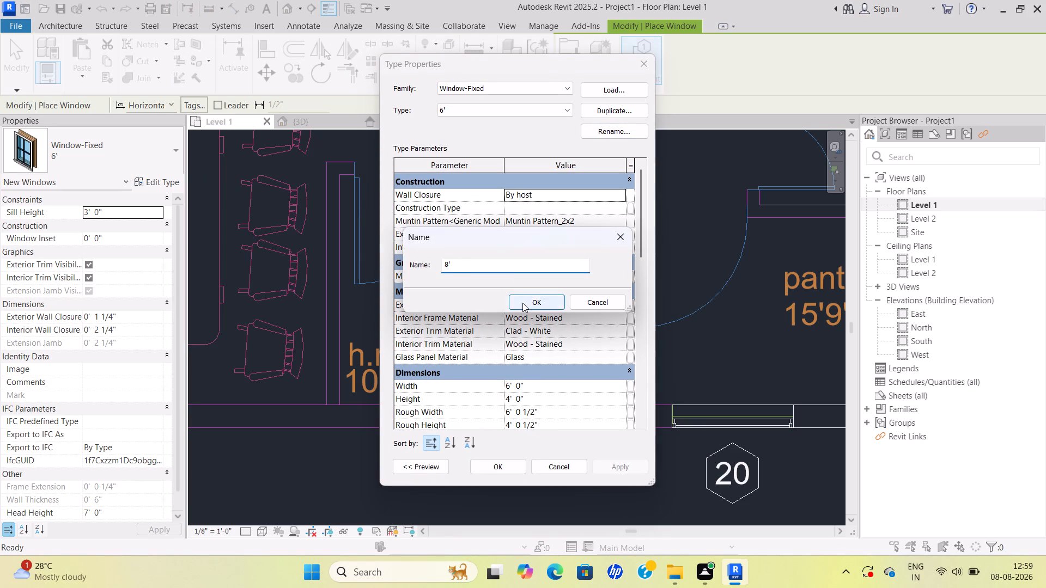
left_click(522, 303)
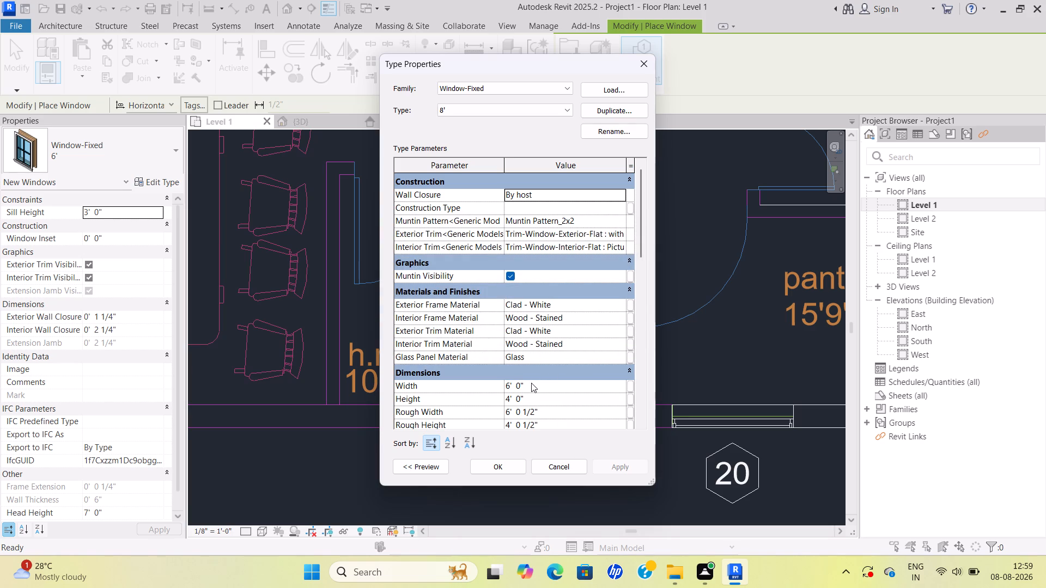
Set the Width of the new 8' Window-Fixed type to 8' and apply it.
left_click(531, 383)
key("BackSpace")
key("BackSpace")
key("BackSpace")
key("BackSpace")
key("BackSpace")
key("BackSpace")
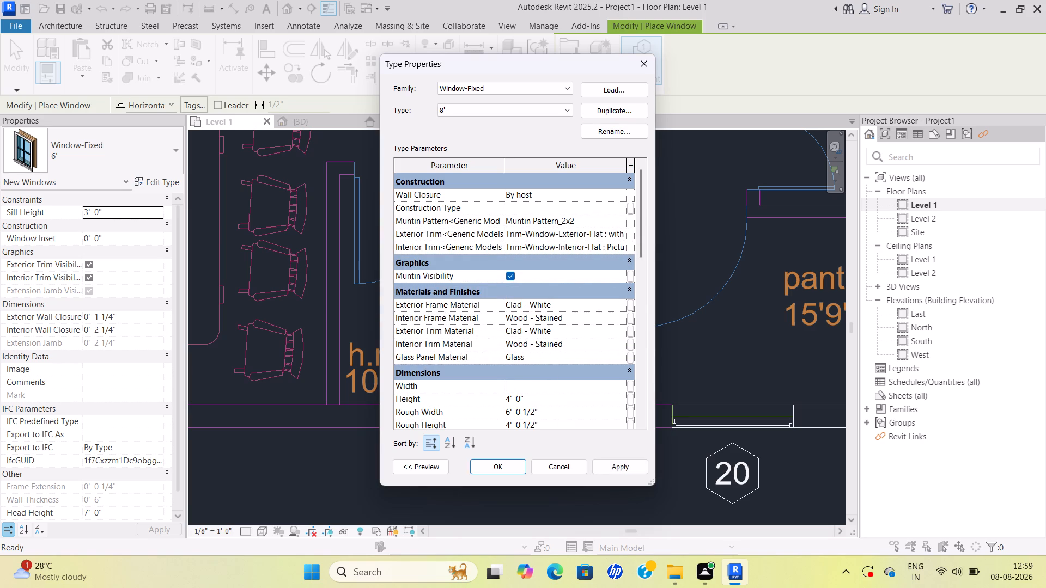
type("8'")
left_click(500, 466)
Place an 8' Window-Fixed window on the conference room's exterior wall over the reference opening.
scroll(275, 394, "down", 1)
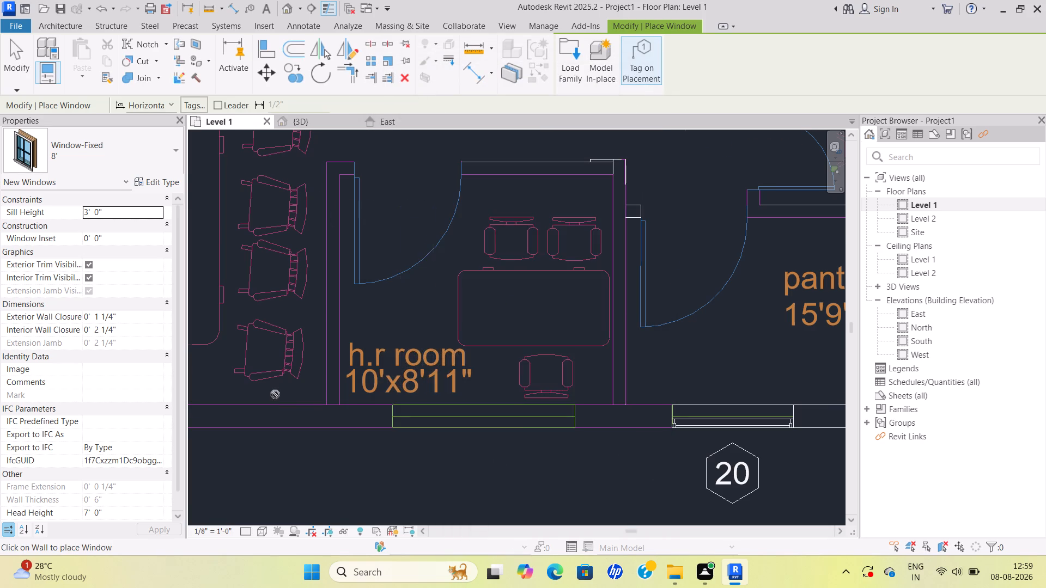
scroll(275, 394, "down", 1)
middle_click_drag(277, 394, 552, 421)
middle_click_drag(325, 259, 322, 294)
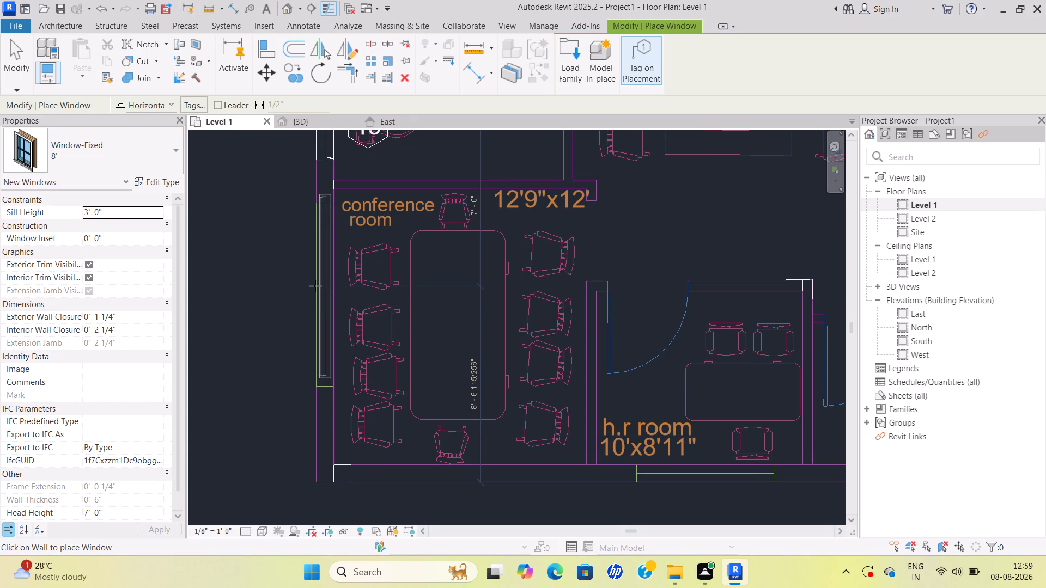
left_click(315, 286)
key("Escape")
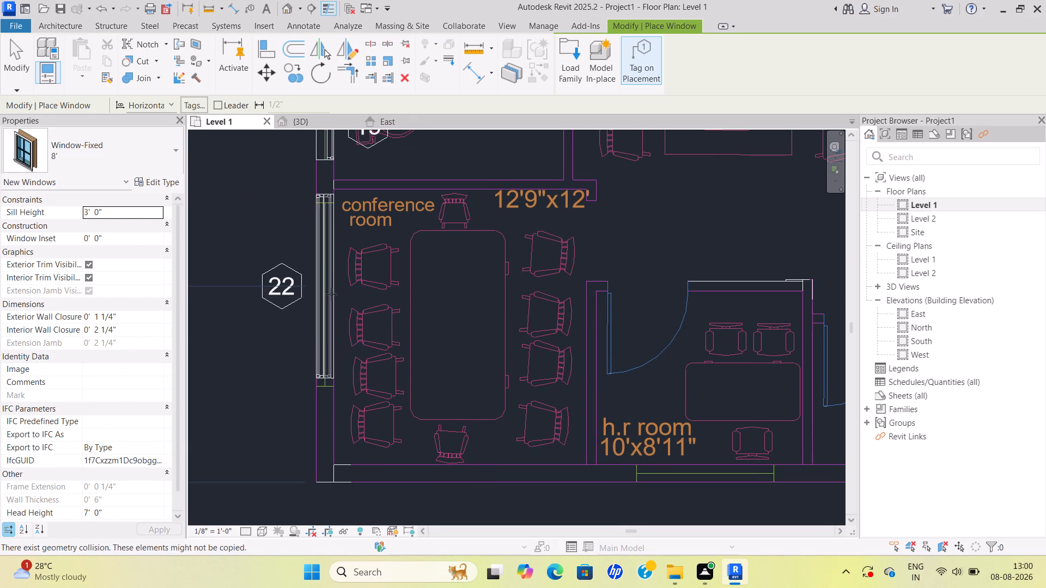
scroll(393, 241, "up", 4)
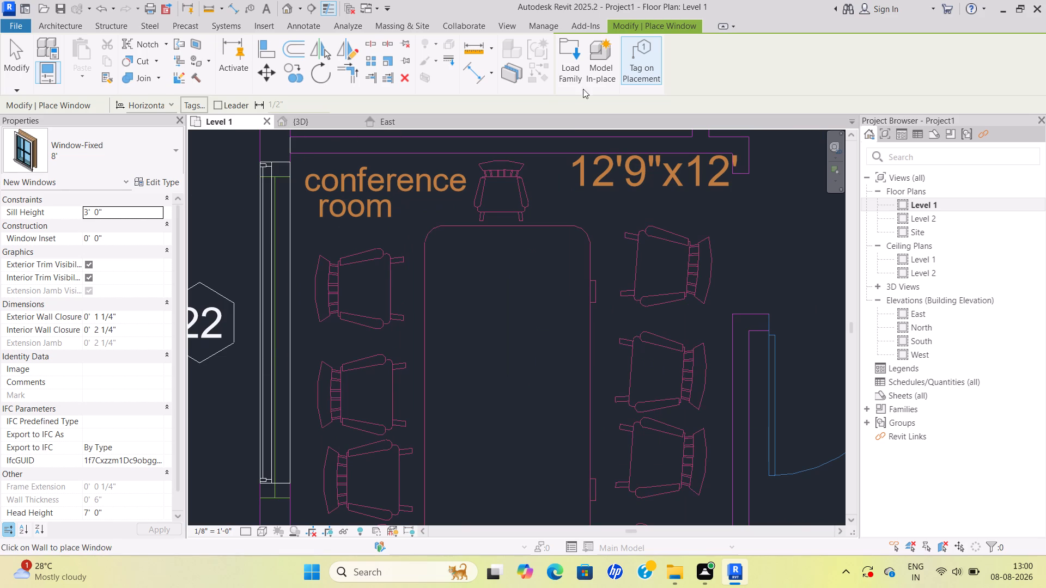
key("Escape")
Align the upper edge of the conference room's 8' window with the end of its reference opening.
left_click(633, 26)
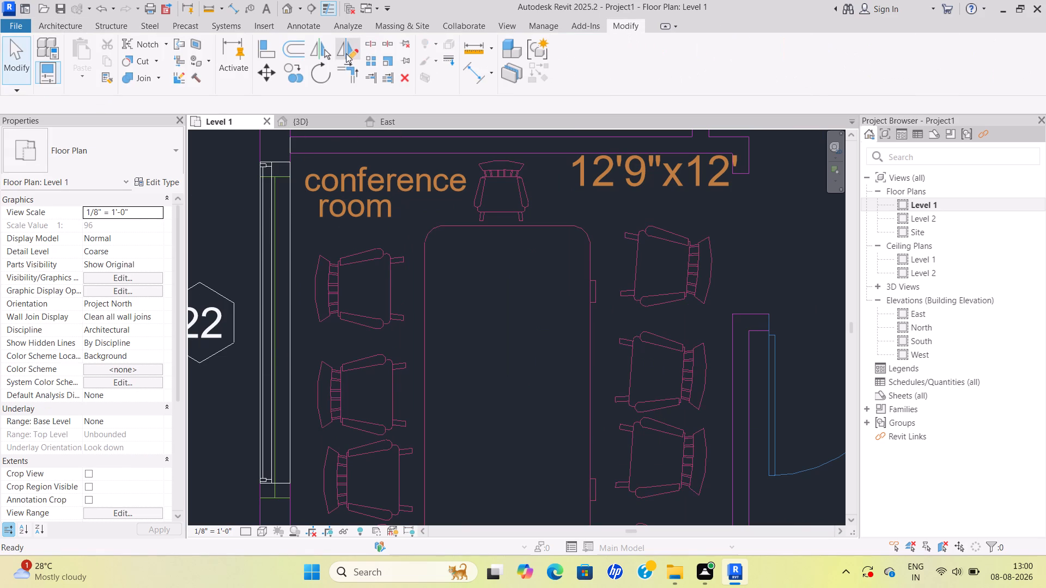
left_click(261, 59)
scroll(265, 155, "up", 4)
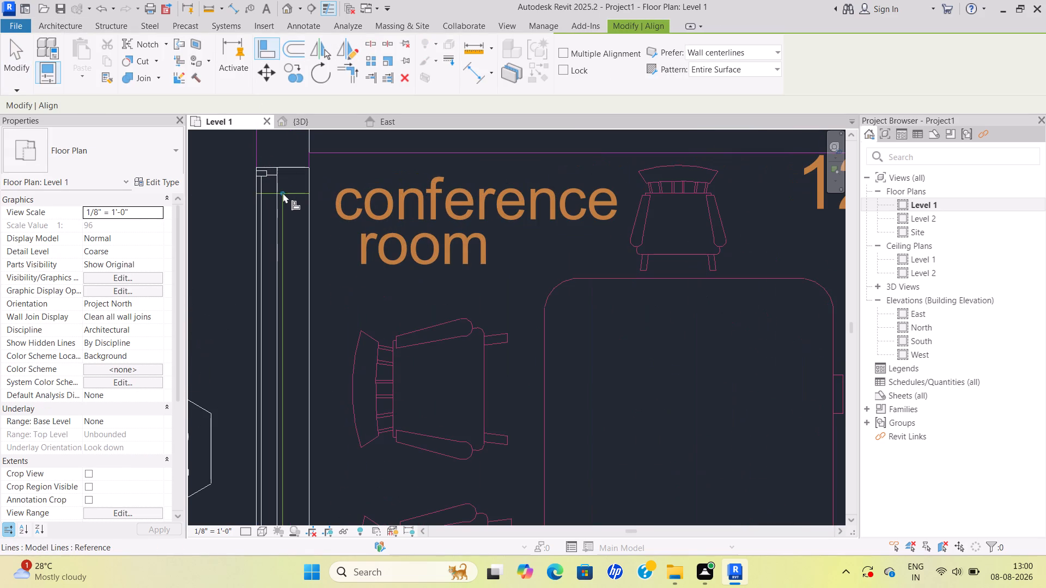
left_click(283, 191)
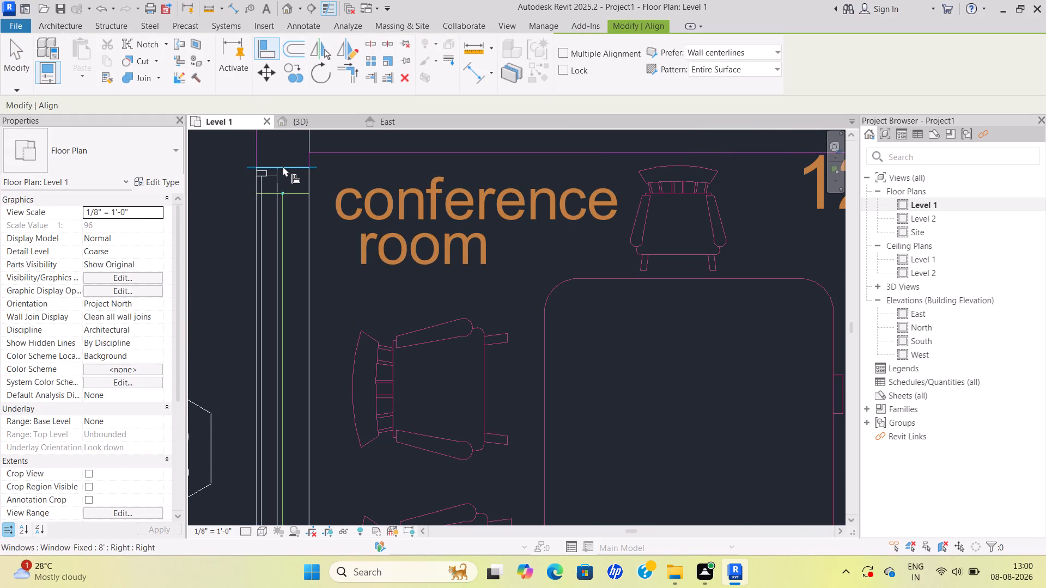
left_click(282, 165)
key("Escape")
scroll(299, 203, "down", 5)
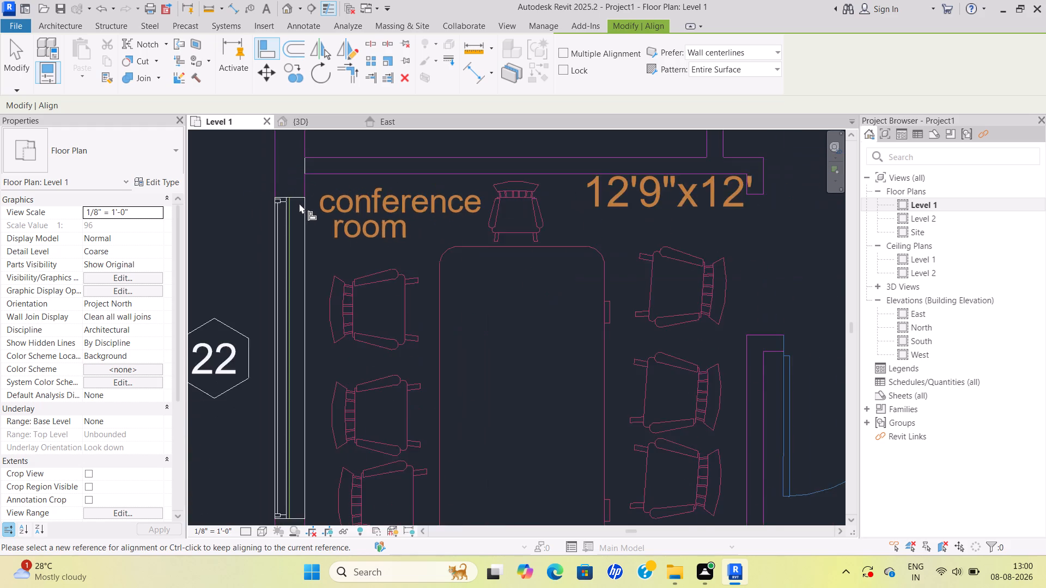
scroll(300, 208, "down", 2)
middle_click_drag(300, 208, 303, 282)
middle_click_drag(298, 302, 287, 321)
middle_click_drag(270, 256, 274, 304)
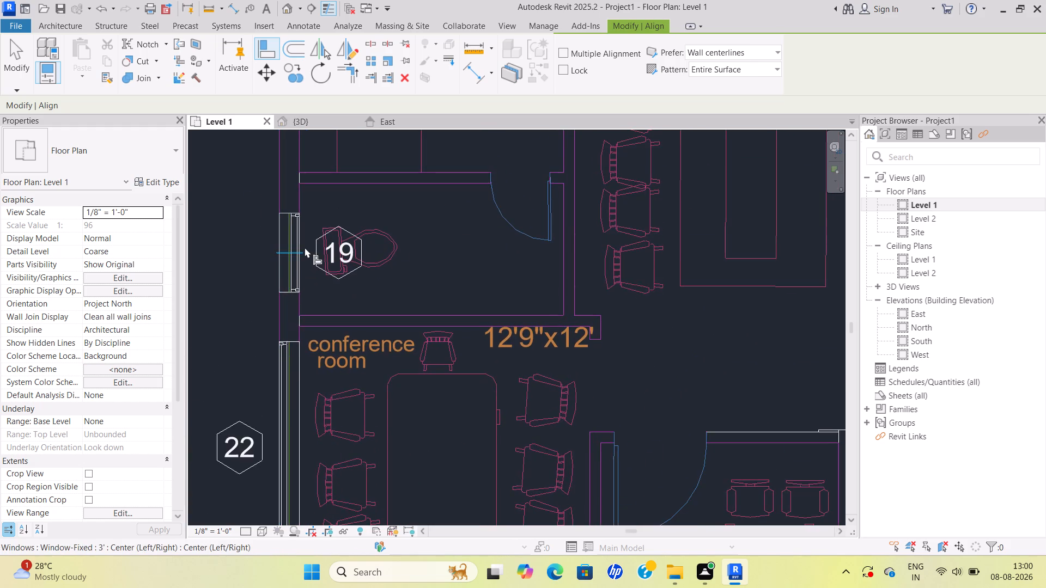
scroll(305, 247, "up", 4)
scroll(305, 250, "down", 2)
key("Escape")
Look over the Level 1 plan for window openings around the toilets, pantry, conference room and h.r room.
scroll(363, 333, "down", 3)
middle_click_drag(361, 329, 238, 203)
scroll(388, 371, "down", 1)
middle_click_drag(387, 369, 287, 260)
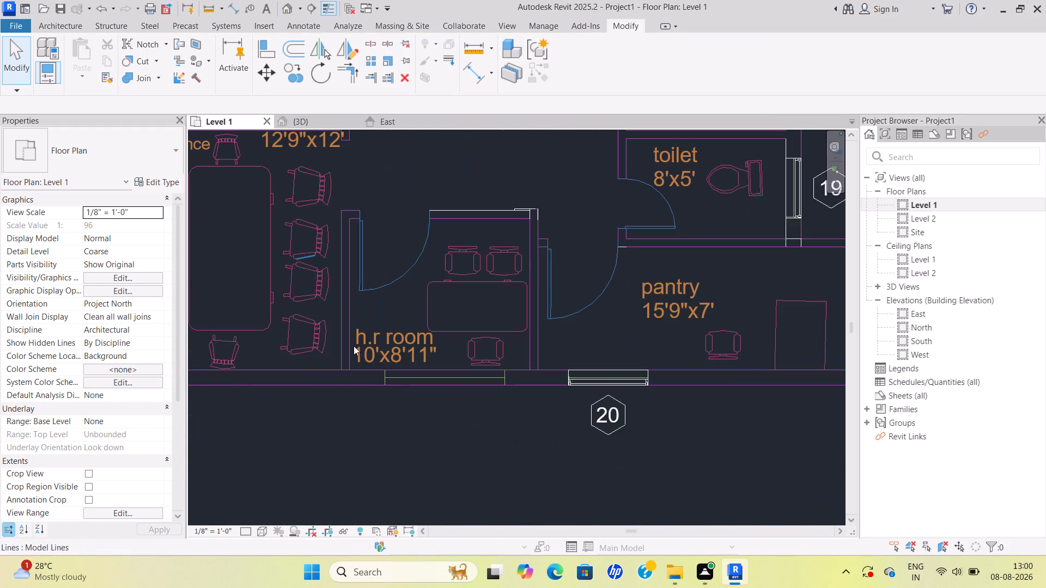
scroll(490, 366, "down", 5)
scroll(490, 319, "down", 3)
middle_click_drag(491, 319, 489, 439)
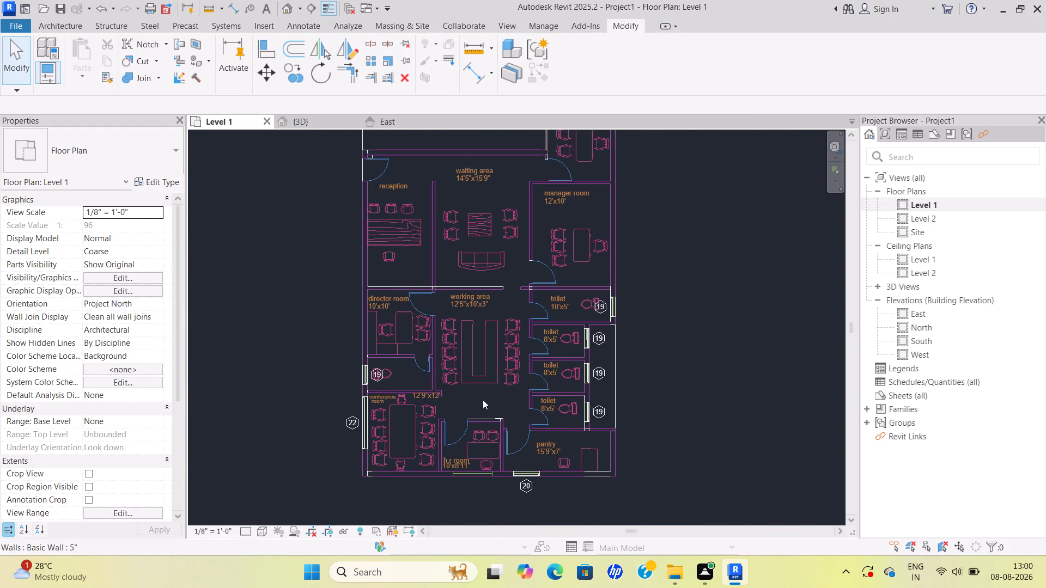
scroll(492, 373, "down", 2)
middle_click_drag(493, 394, 471, 334)
scroll(464, 397, "up", 5)
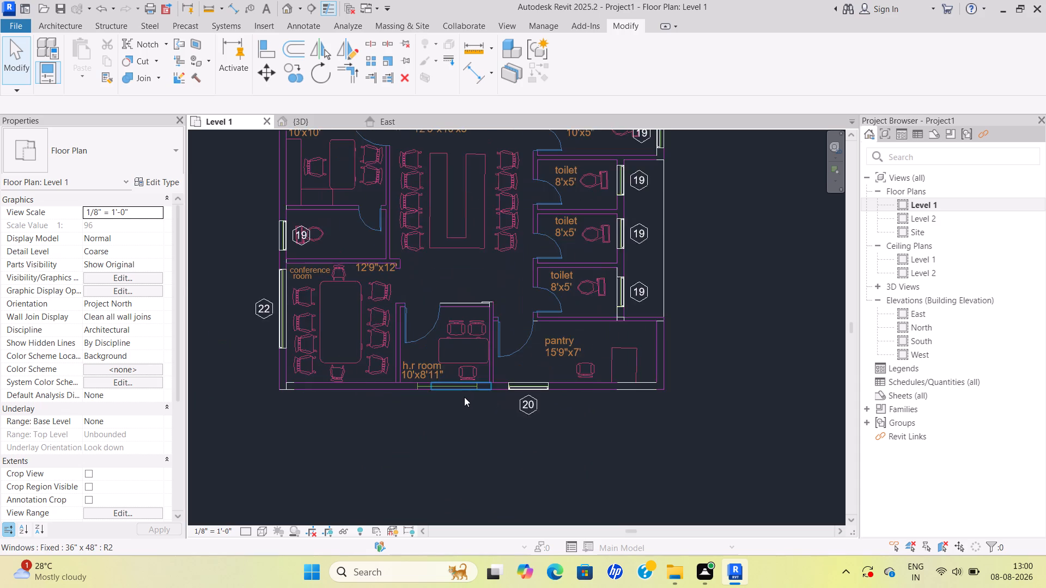
scroll(464, 396, "up", 8)
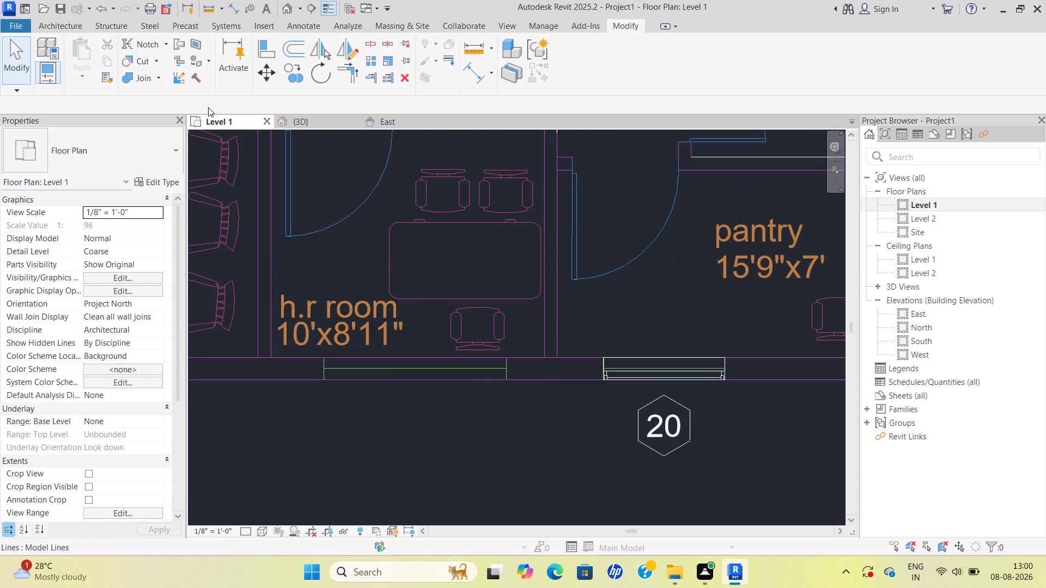
Duplicate the 8' Window-Fixed type as a new type named 7'.
key("Escape")
left_click(58, 27)
left_click(114, 70)
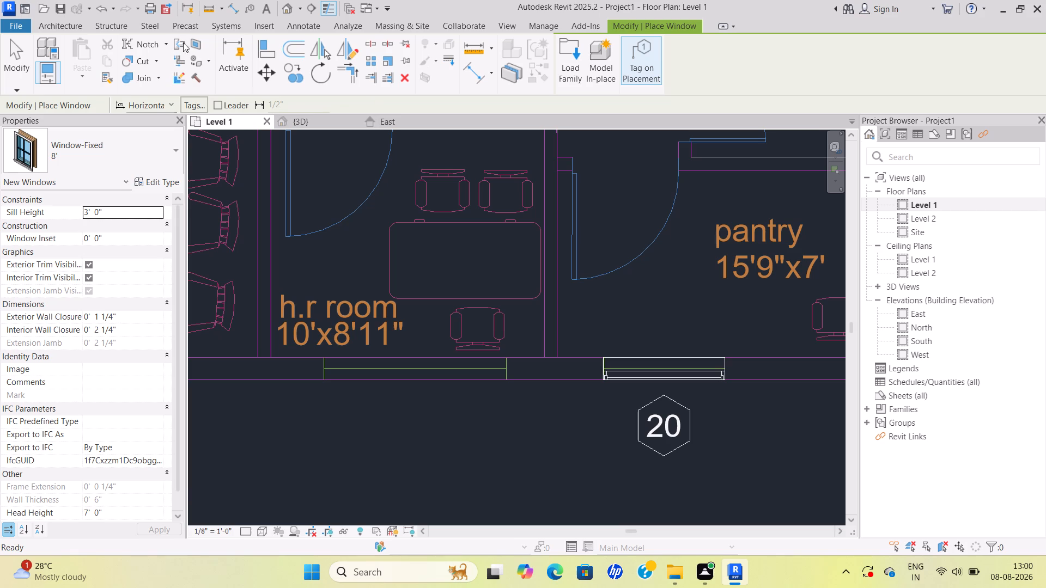
left_click(154, 182)
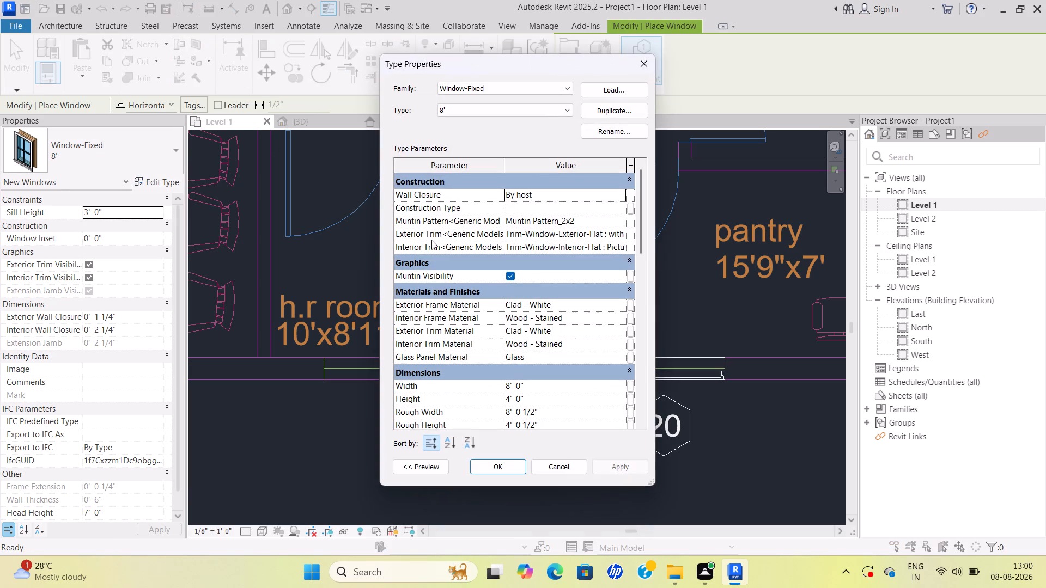
left_click(624, 113)
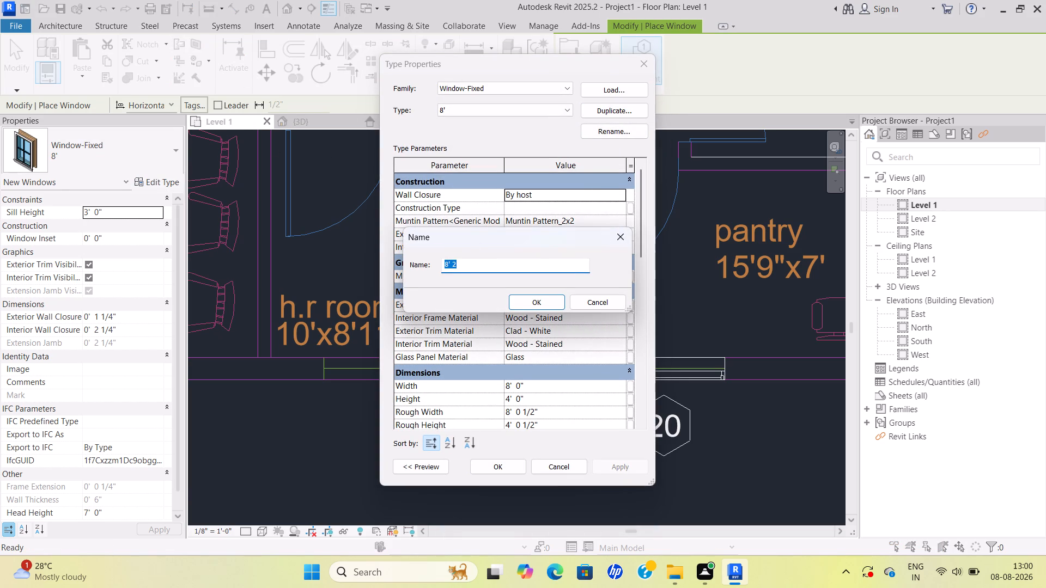
left_click(470, 262)
key("BackSpace")
key("BackSpace")
key("BackSpace")
key("BackSpace")
key("BackSpace")
key("BackSpace")
key("BackSpace")
key("BackSpace")
key("BackSpace")
key("BackSpace")
key("BackSpace")
key("BackSpace")
key("BackSpace")
key("BackSpace")
key("BackSpace")
key("BackSpace")
key("BackSpace")
key("BackSpace")
key("BackSpace")
key("BackSpace")
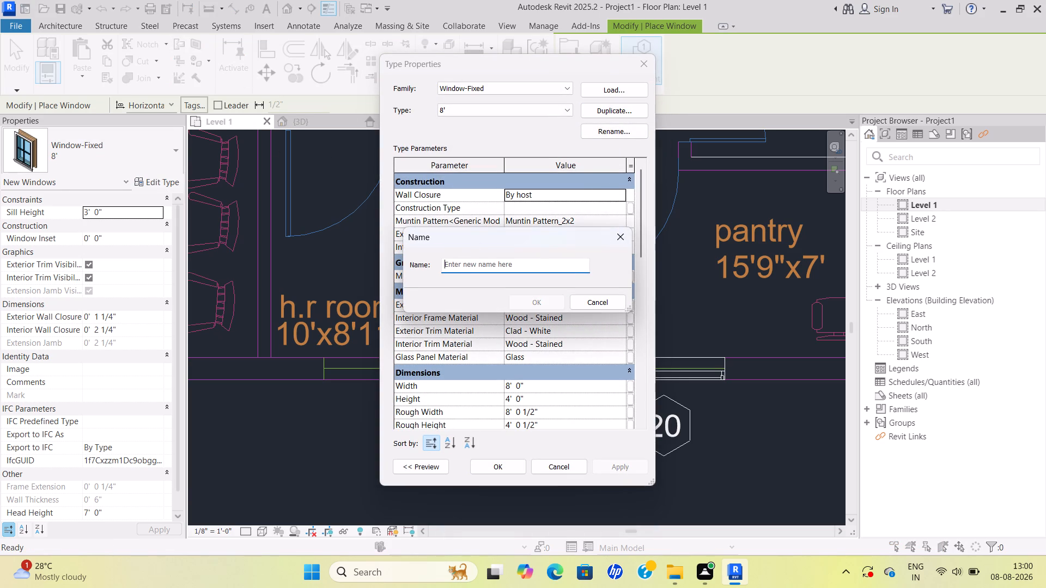
type("7'")
scroll(469, 262, "up", 1)
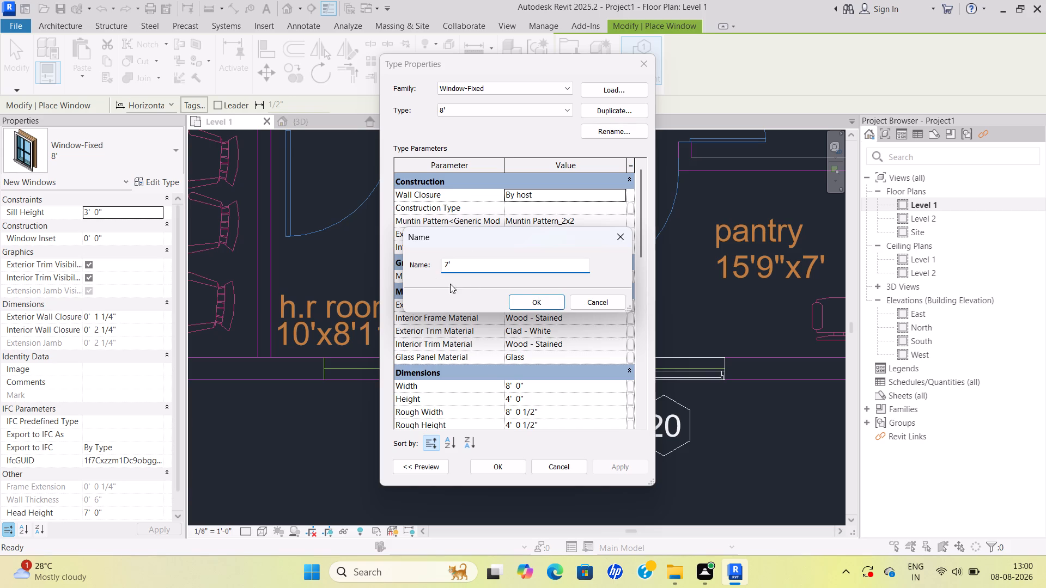
left_click(538, 302)
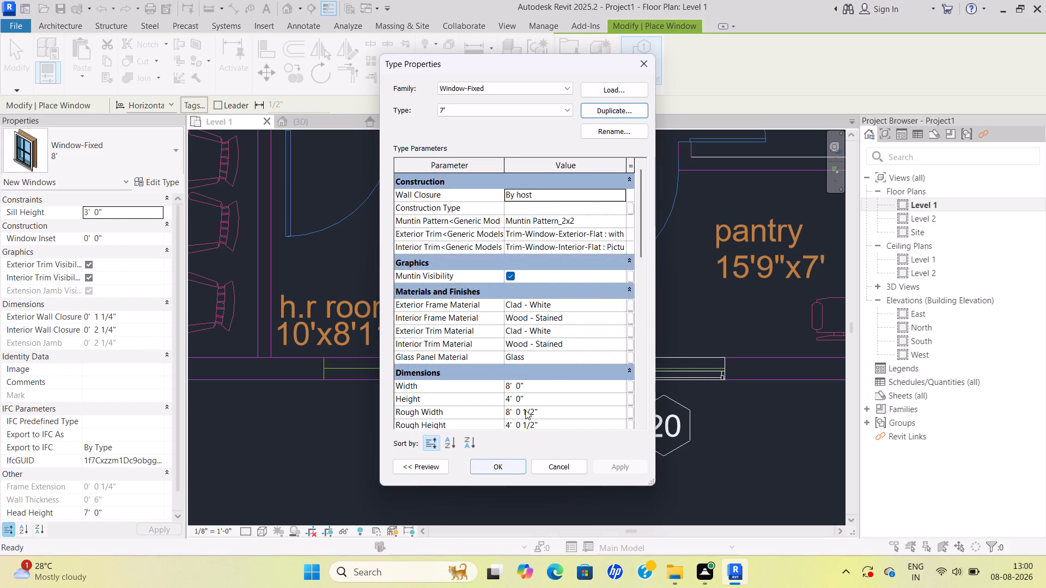
Set the Width of the 7' Window-Fixed type to 6' and apply it.
left_click(525, 385)
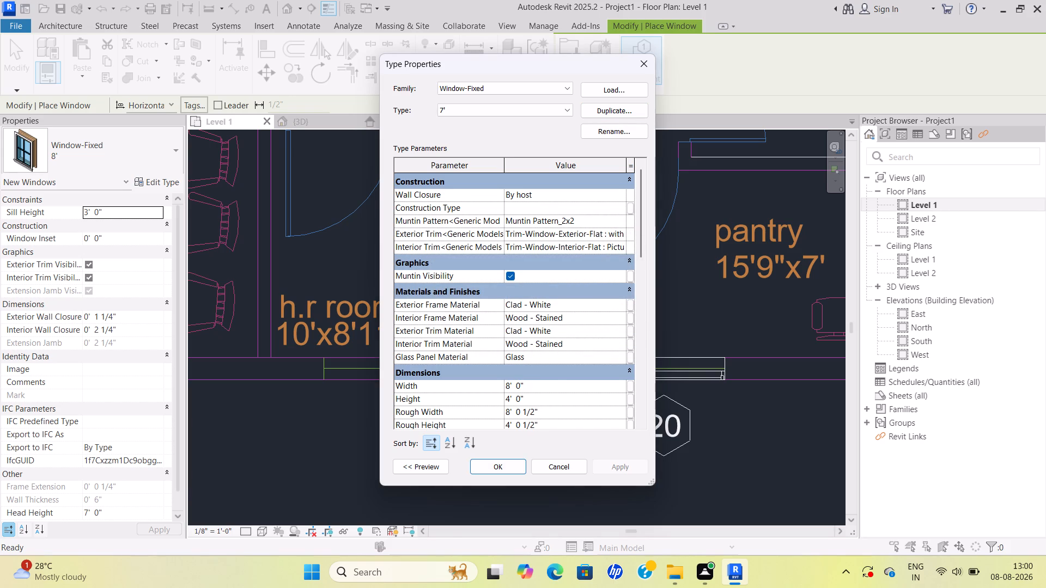
key("BackSpace")
key("BackSpace")
key("BackSpace")
key("BackSpace")
key("BackSpace")
key("BackSpace")
key("BackSpace")
key("BackSpace")
key("BackSpace")
key("BackSpace")
key("BackSpace")
key("BackSpace")
key("BackSpace")
key("BackSpace")
key("BackSpace")
key("BackSpace")
key("BackSpace")
key("BackSpace")
key("BackSpace")
type("6'")
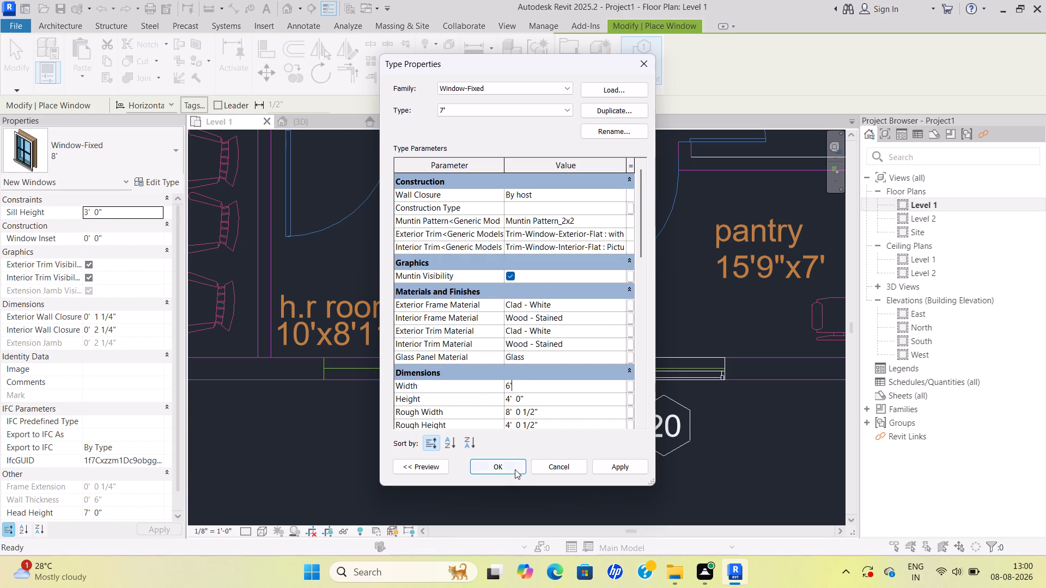
left_click(515, 469)
left_click(514, 472)
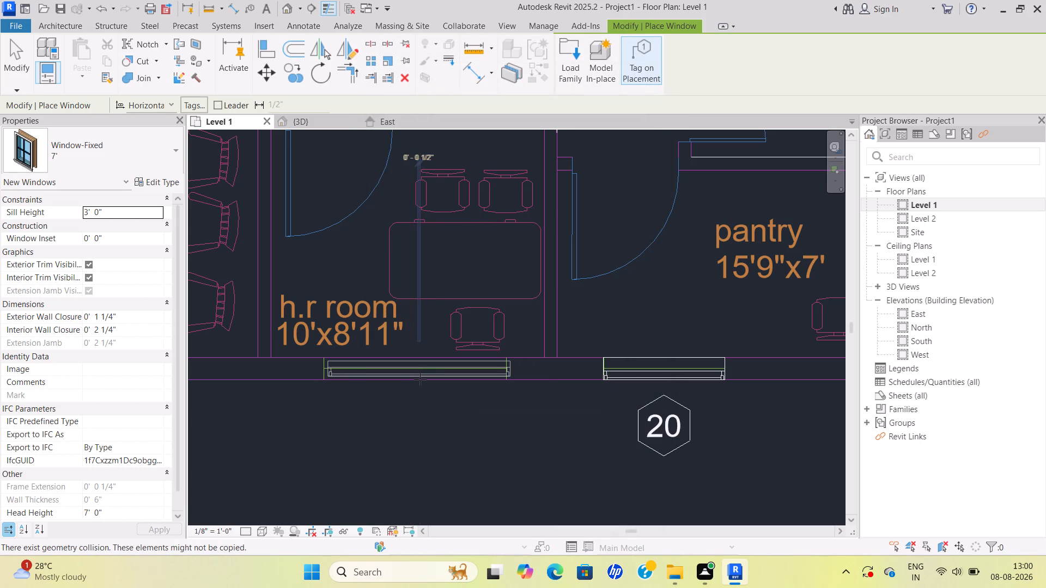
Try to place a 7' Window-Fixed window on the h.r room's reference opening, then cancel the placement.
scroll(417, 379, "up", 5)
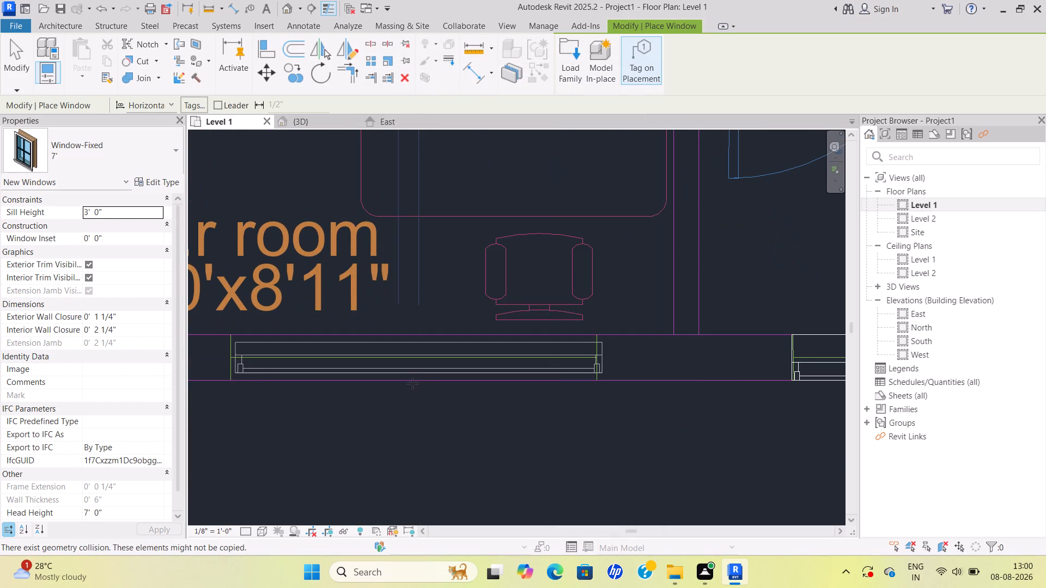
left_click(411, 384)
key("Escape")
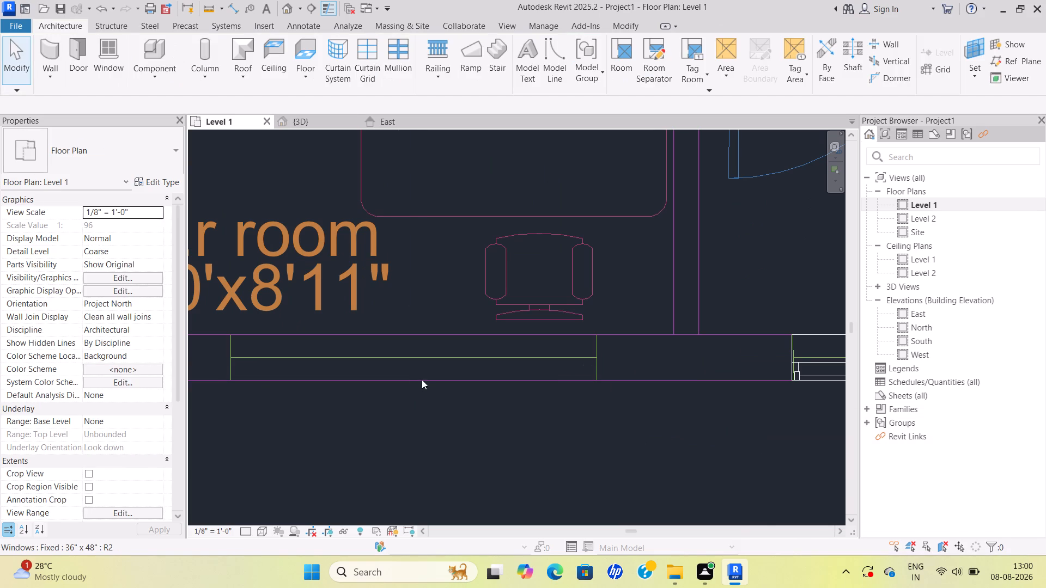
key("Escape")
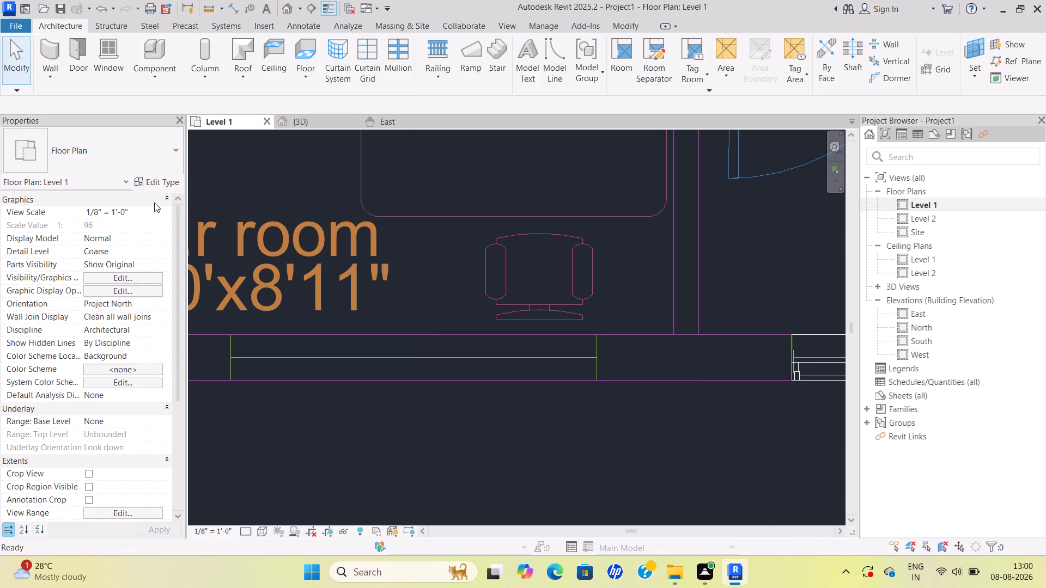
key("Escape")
Duplicate the 7' Window-Fixed type as a new type named 9'.
left_click(62, 22)
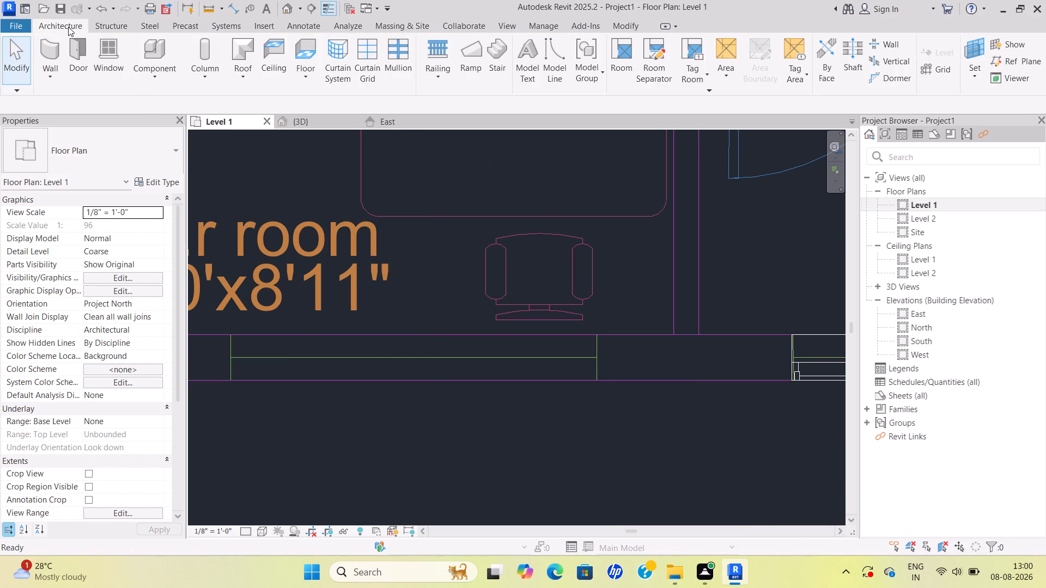
left_click(69, 26)
left_click(110, 60)
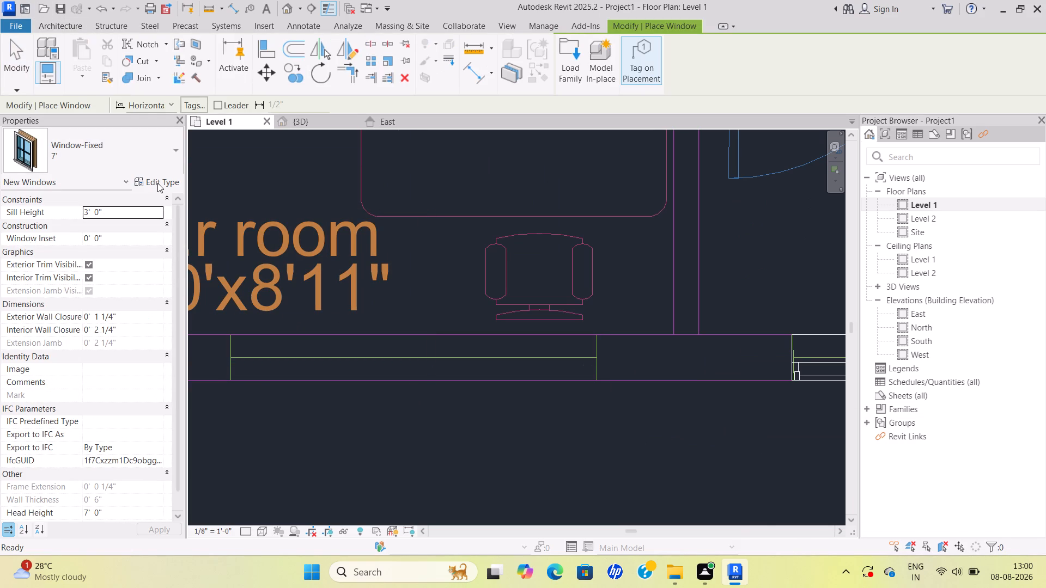
left_click(158, 183)
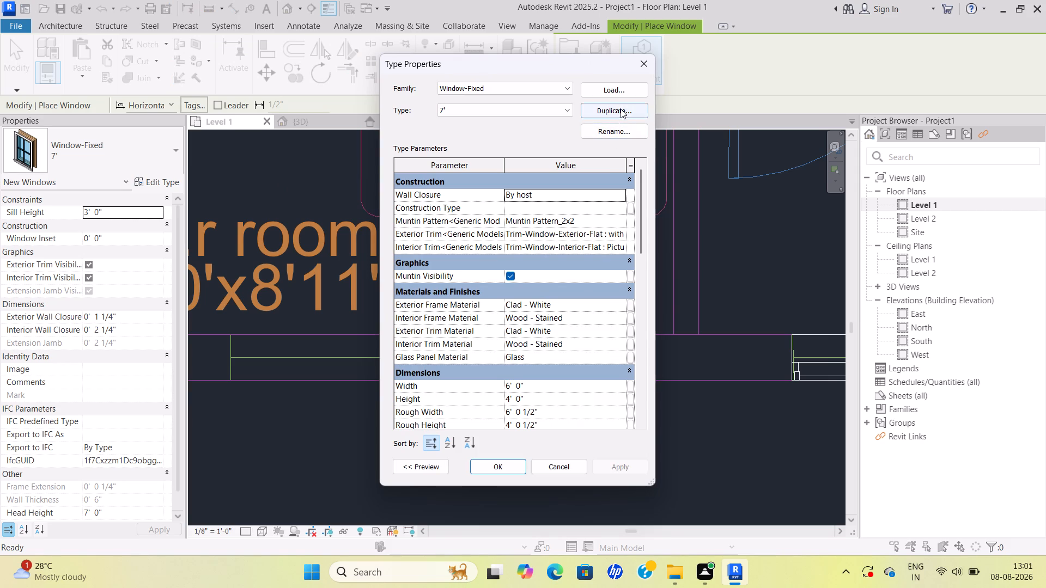
left_click(621, 109)
left_click(480, 260)
key("BackSpace")
key("BackSpace")
key("BackSpace")
key("BackSpace")
key("BackSpace")
key("BackSpace")
key("BackSpace")
key("BackSpace")
key("BackSpace")
key("BackSpace")
key("BackSpace")
key("BackSpace")
key("BackSpace")
key("BackSpace")
key("BackSpace")
key("BackSpace")
key("BackSpace")
key("BackSpace")
key("BackSpace")
key("BackSpace")
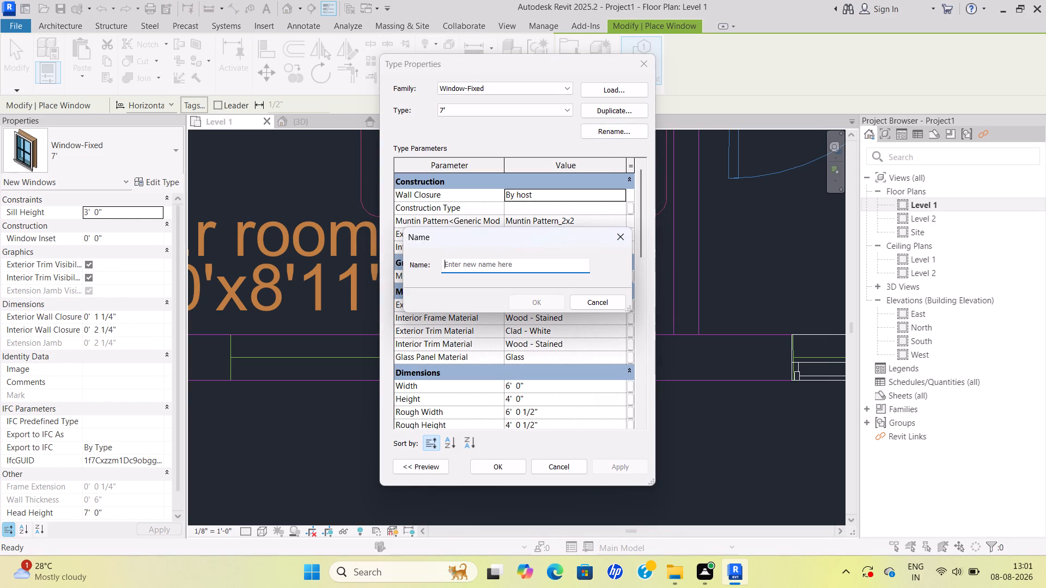
key("9")
key("apostrophe")
scroll(480, 261, "up", 1)
left_click(550, 301)
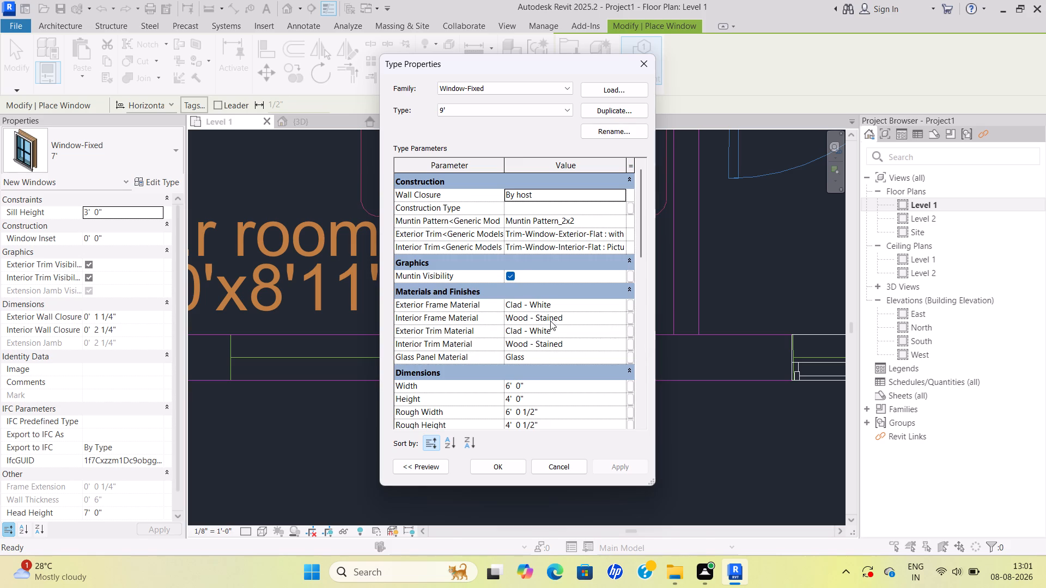
Set the Width of the 9' Window-Fixed type to 6' and apply it.
left_click(535, 388)
key("BackSpace")
key("BackSpace")
key("BackSpace")
key("BackSpace")
key("BackSpace")
key("BackSpace")
key("BackSpace")
key("BackSpace")
key("BackSpace")
key("BackSpace")
key("BackSpace")
key("BackSpace")
key("BackSpace")
key("BackSpace")
key("BackSpace")
key("BackSpace")
key("BackSpace")
key("BackSpace")
key("BackSpace")
key("BackSpace")
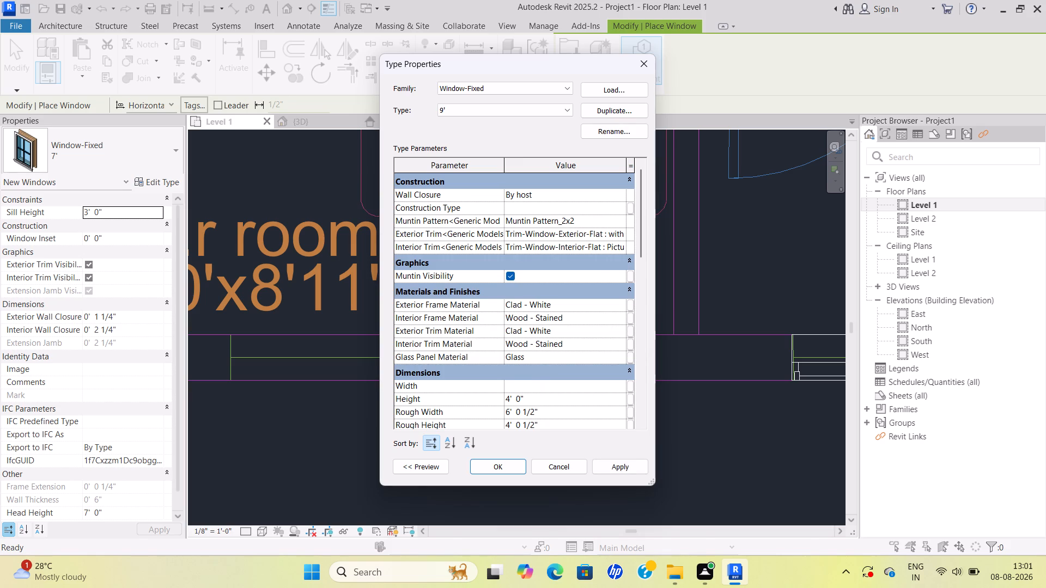
type("6'")
left_click(510, 467)
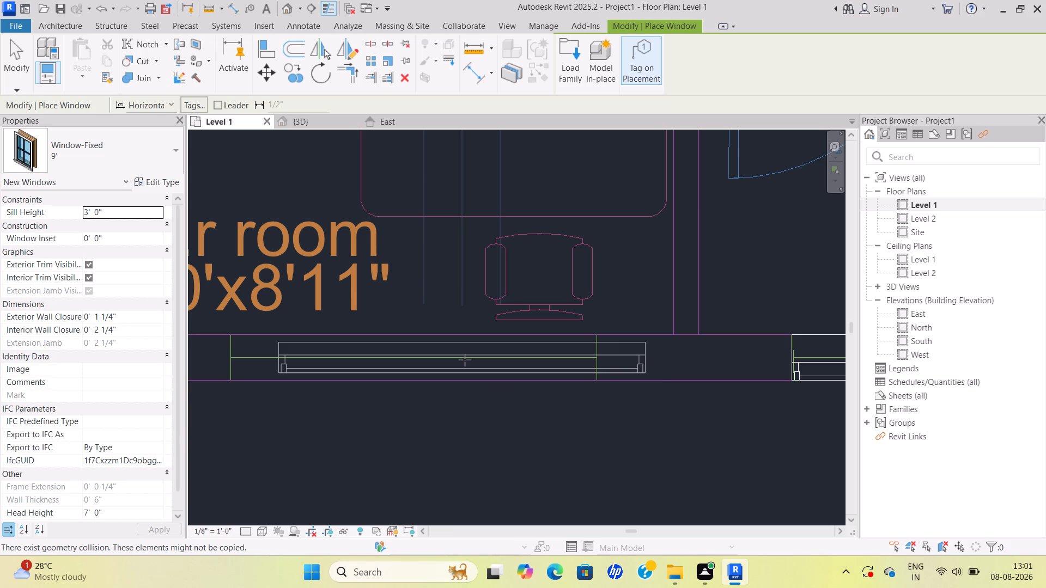
Place a 9' Window-Fixed window in the h.r room's exterior wall, over the reference opening.
left_click(465, 360)
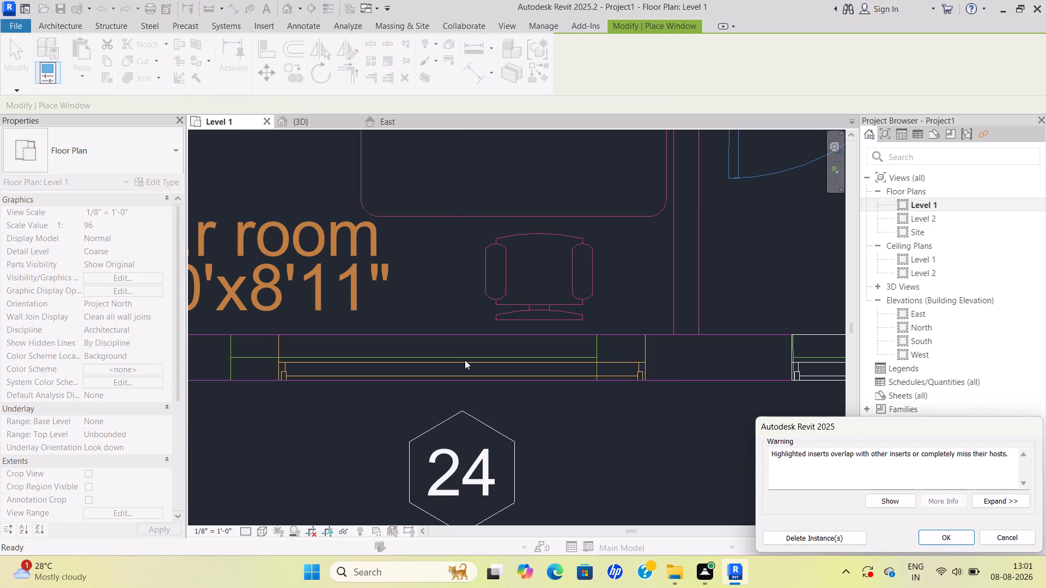
right_click(465, 360)
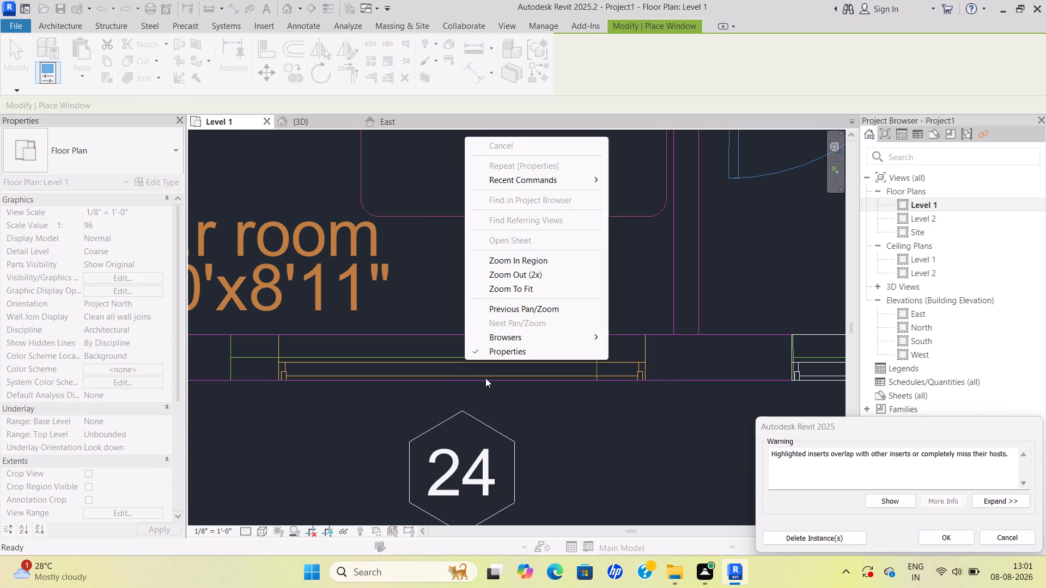
key("Escape")
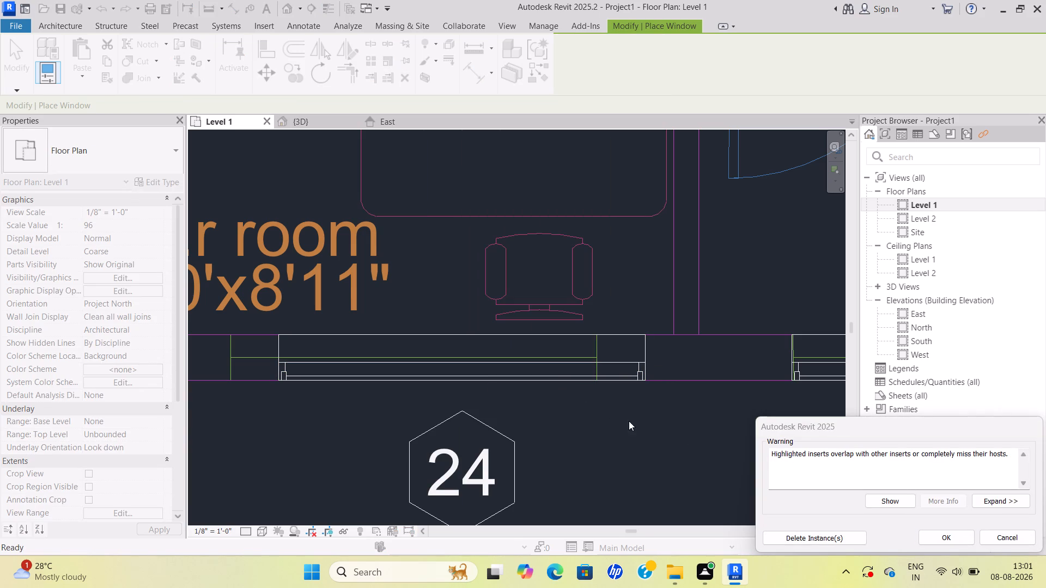
key("Escape")
key("Escape")
left_click(957, 543)
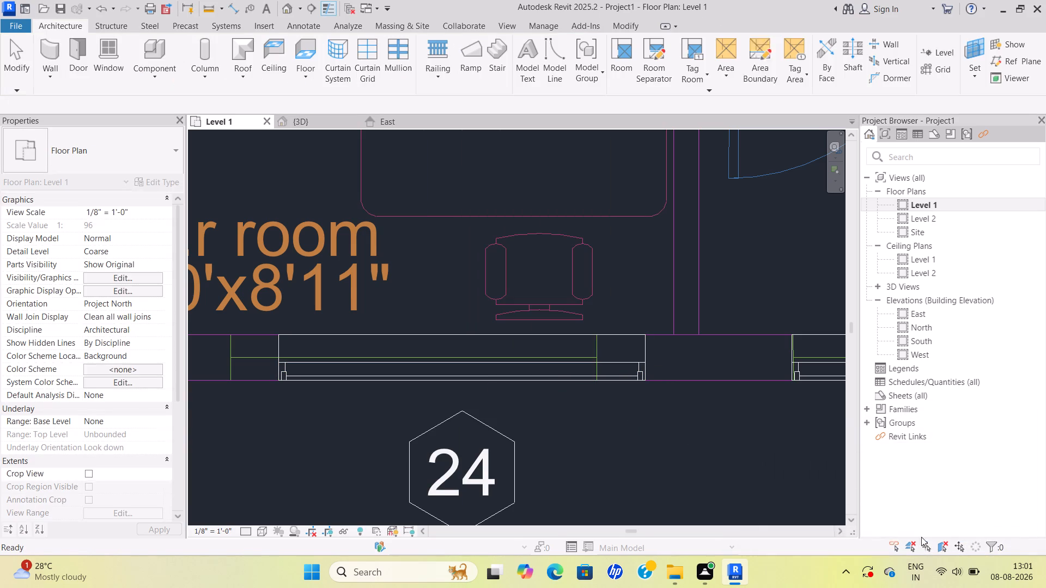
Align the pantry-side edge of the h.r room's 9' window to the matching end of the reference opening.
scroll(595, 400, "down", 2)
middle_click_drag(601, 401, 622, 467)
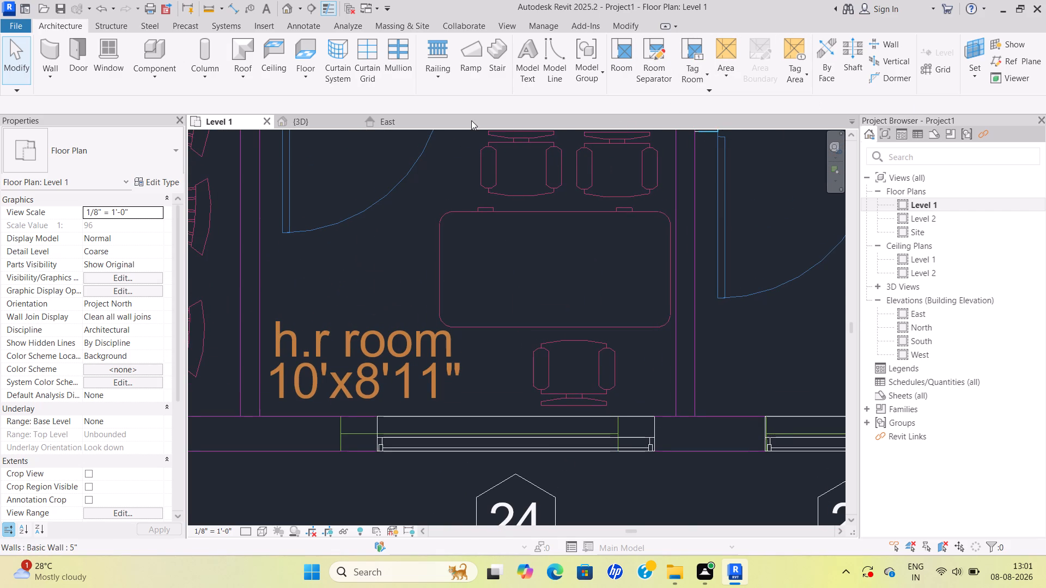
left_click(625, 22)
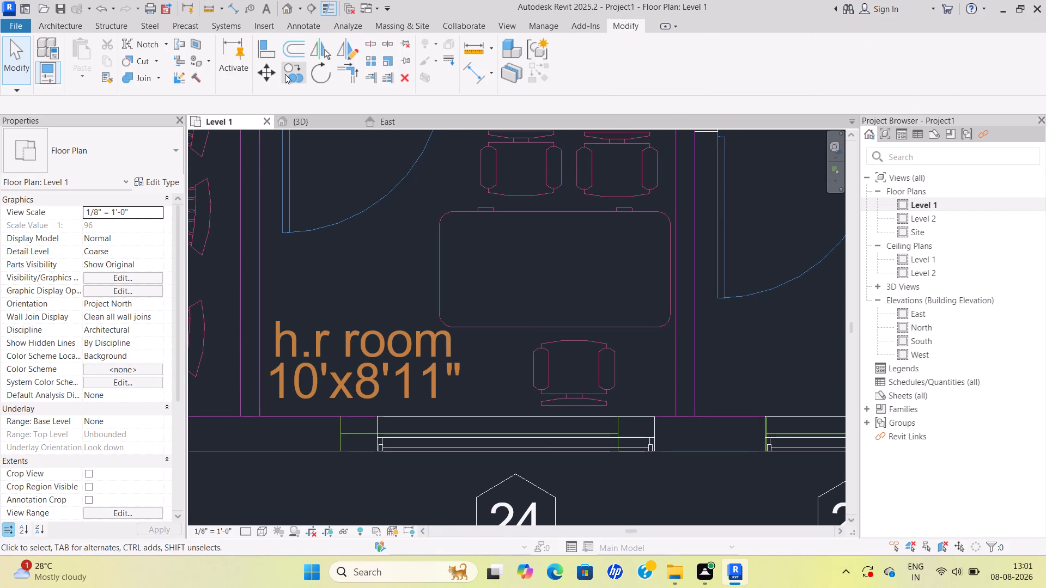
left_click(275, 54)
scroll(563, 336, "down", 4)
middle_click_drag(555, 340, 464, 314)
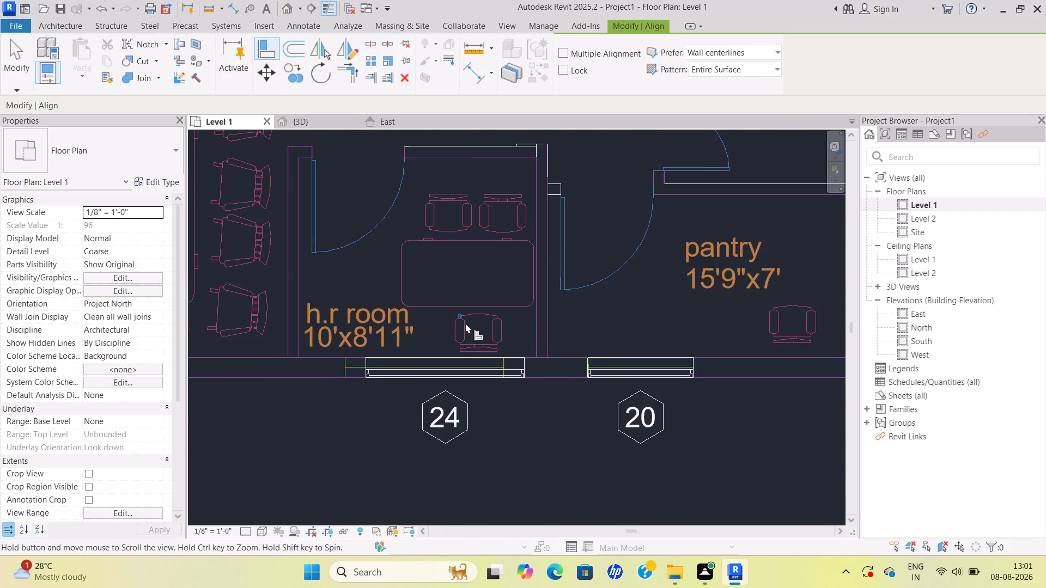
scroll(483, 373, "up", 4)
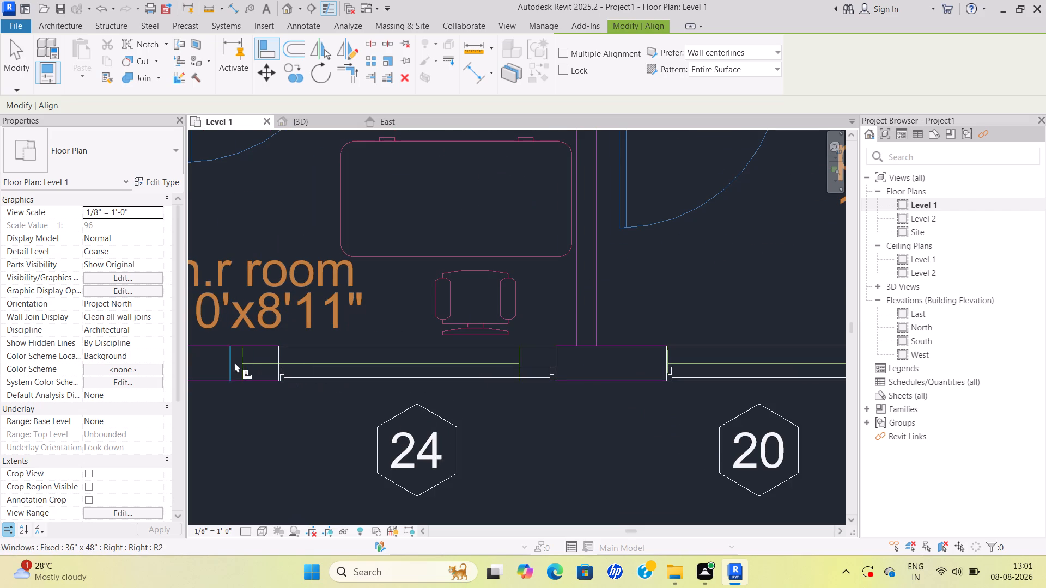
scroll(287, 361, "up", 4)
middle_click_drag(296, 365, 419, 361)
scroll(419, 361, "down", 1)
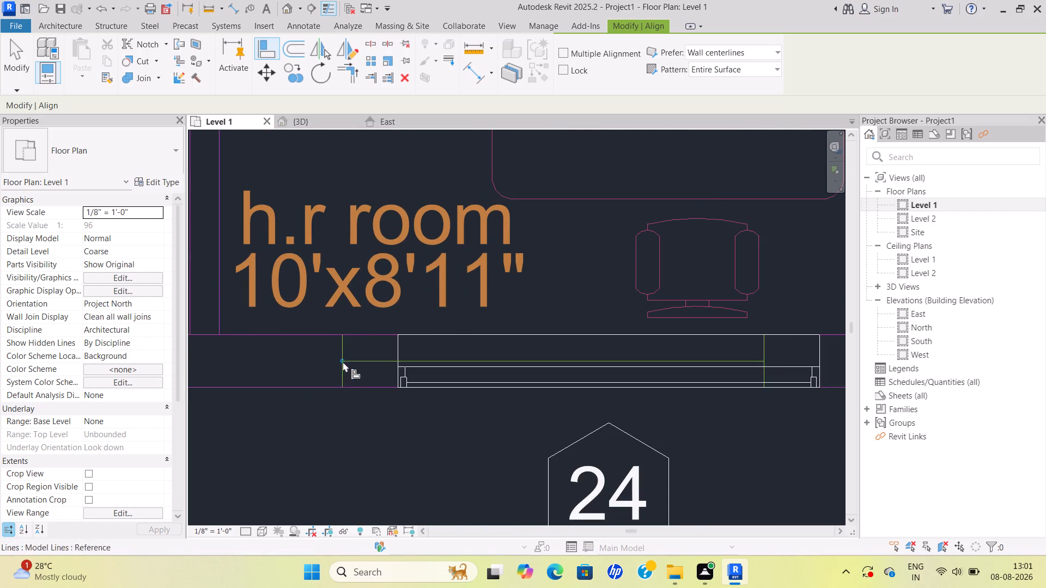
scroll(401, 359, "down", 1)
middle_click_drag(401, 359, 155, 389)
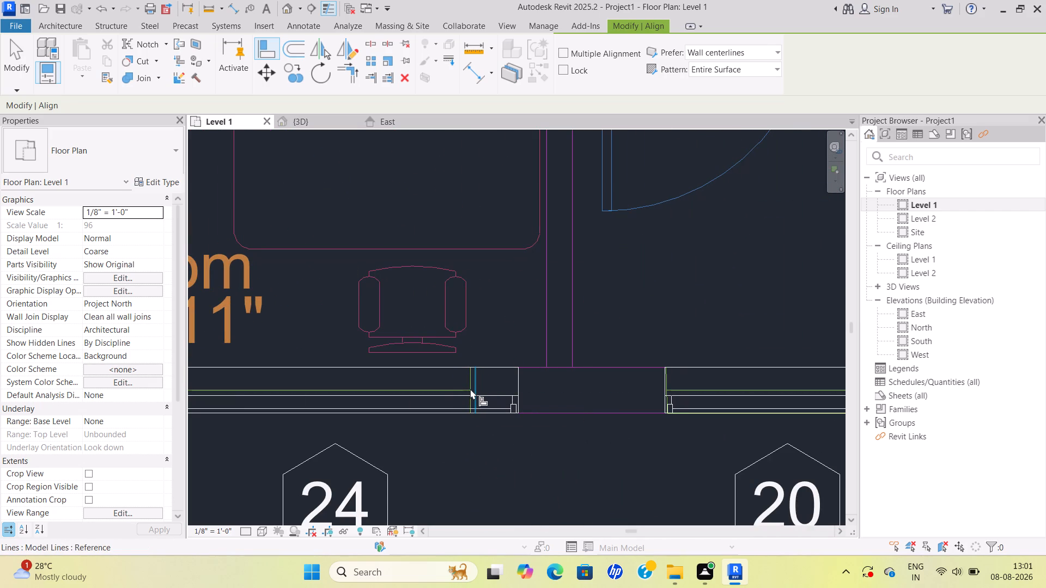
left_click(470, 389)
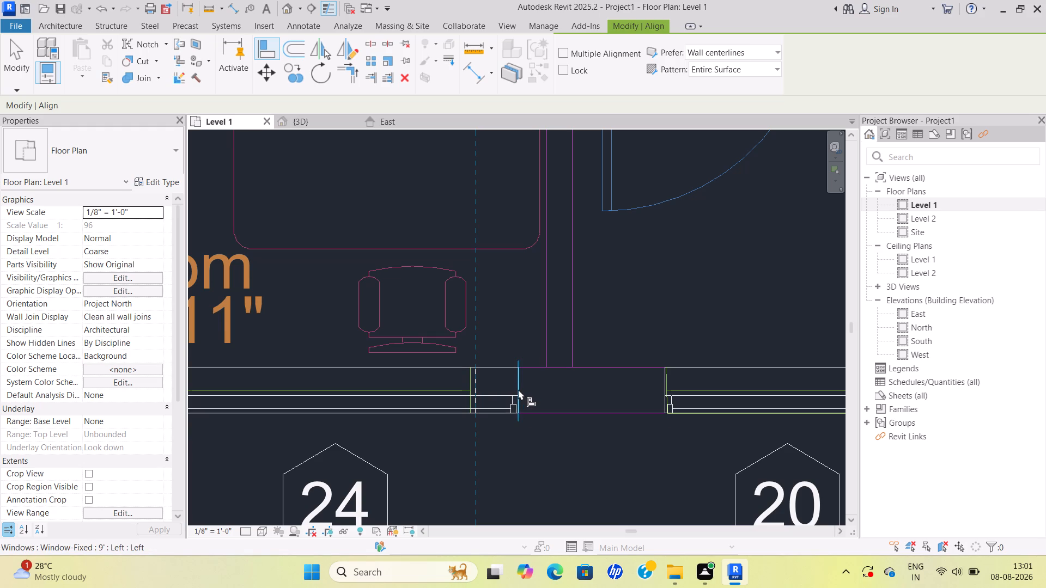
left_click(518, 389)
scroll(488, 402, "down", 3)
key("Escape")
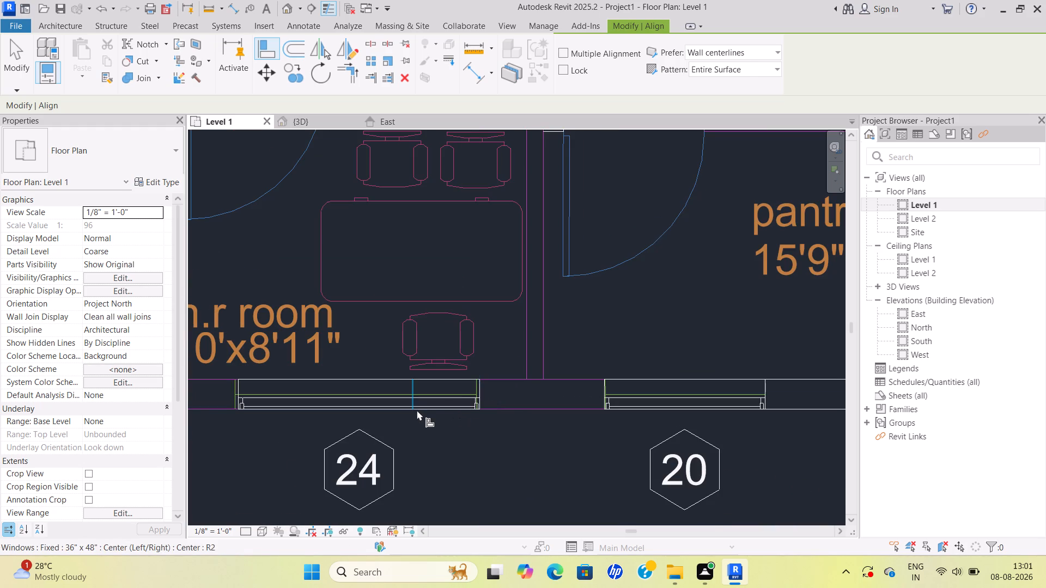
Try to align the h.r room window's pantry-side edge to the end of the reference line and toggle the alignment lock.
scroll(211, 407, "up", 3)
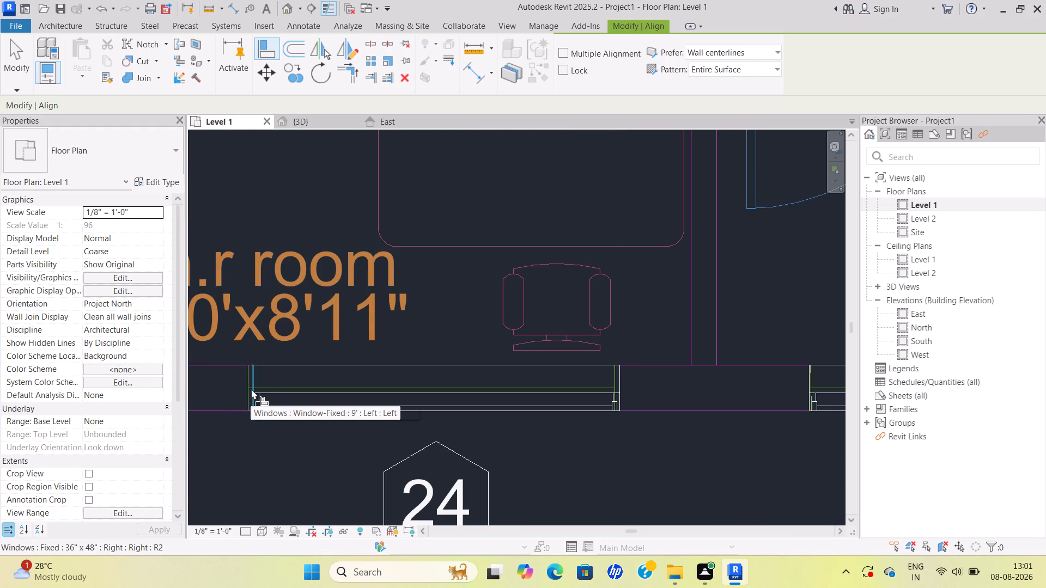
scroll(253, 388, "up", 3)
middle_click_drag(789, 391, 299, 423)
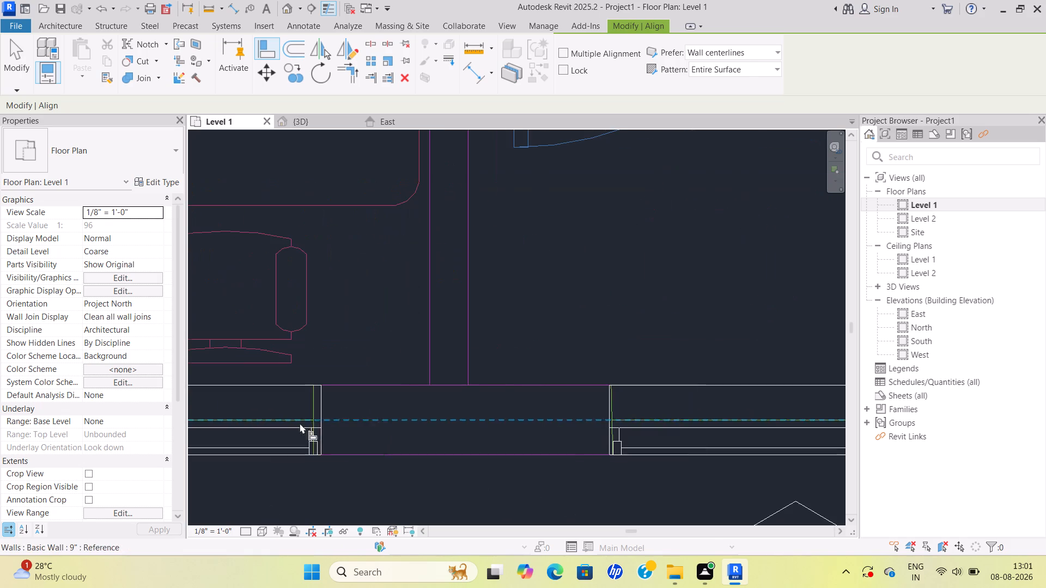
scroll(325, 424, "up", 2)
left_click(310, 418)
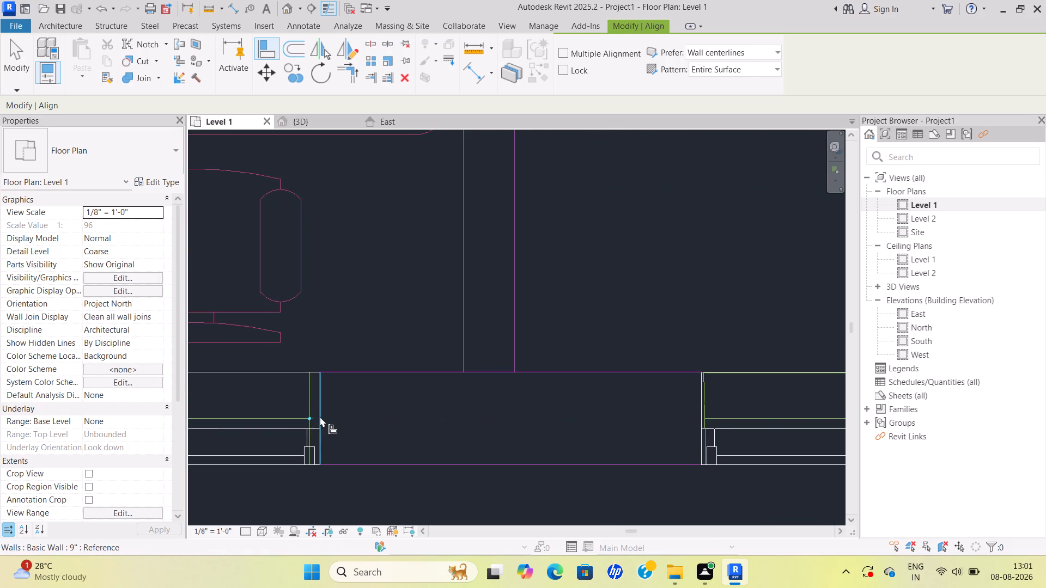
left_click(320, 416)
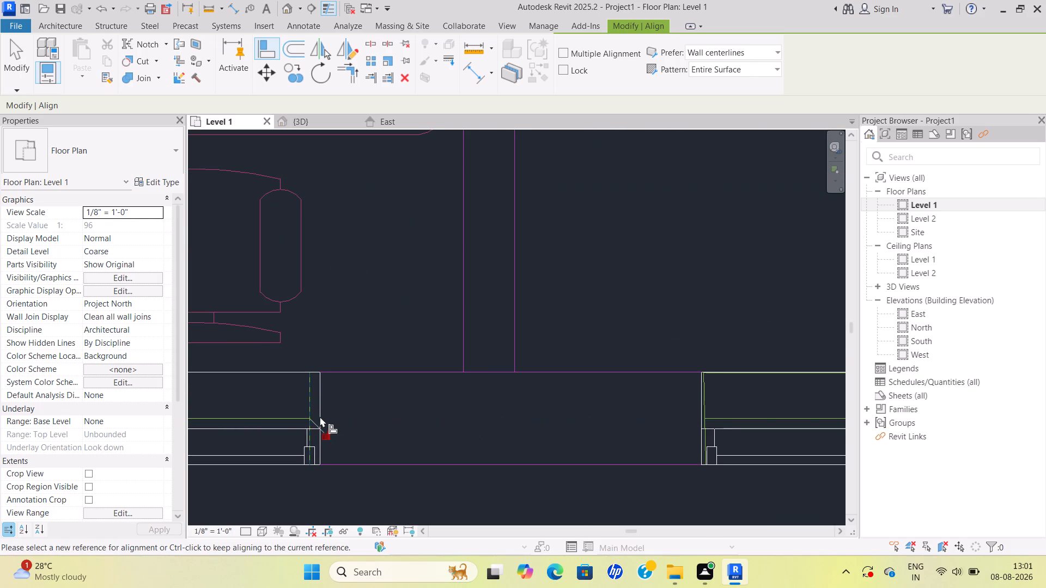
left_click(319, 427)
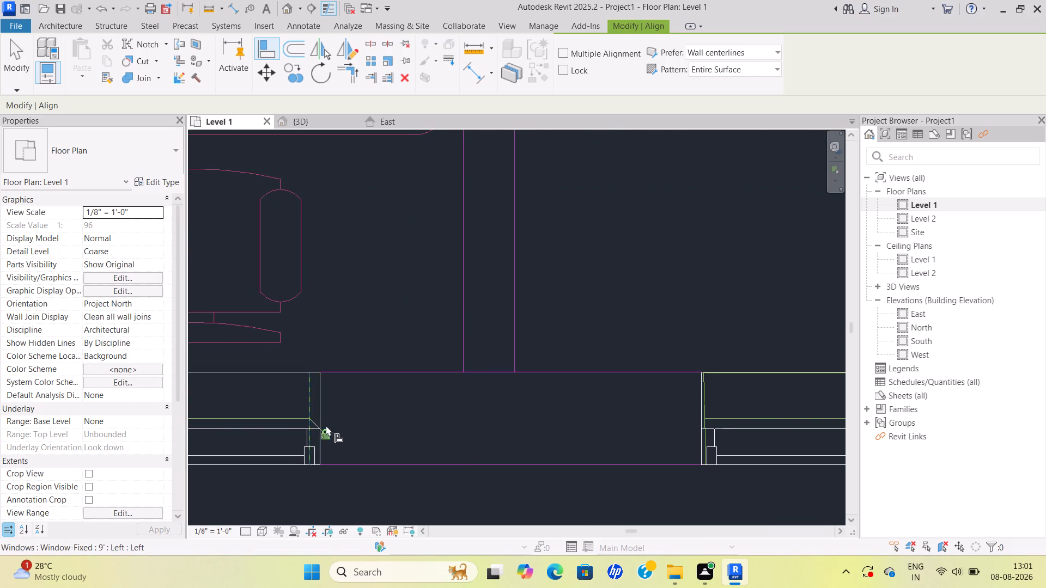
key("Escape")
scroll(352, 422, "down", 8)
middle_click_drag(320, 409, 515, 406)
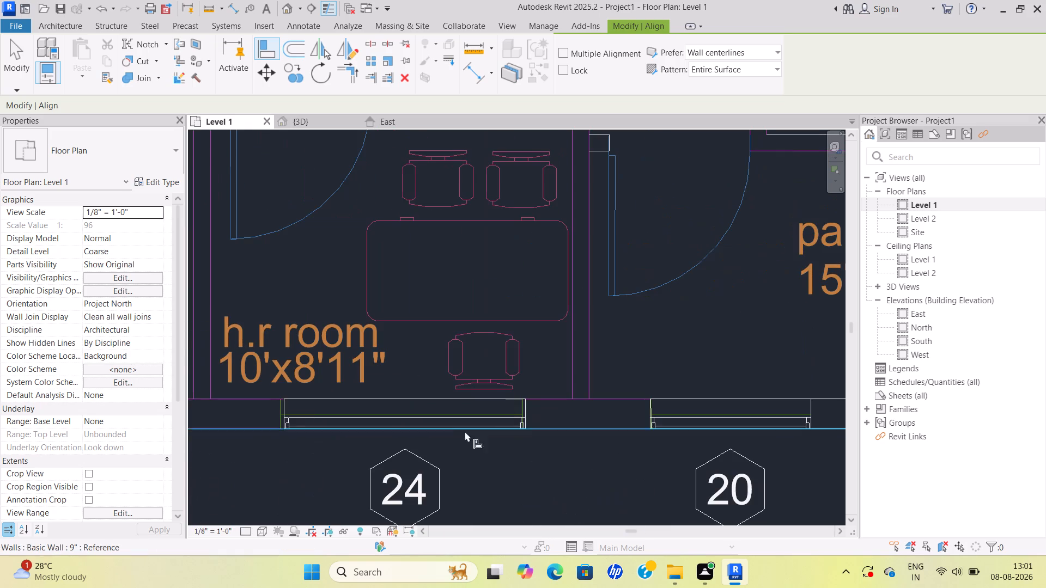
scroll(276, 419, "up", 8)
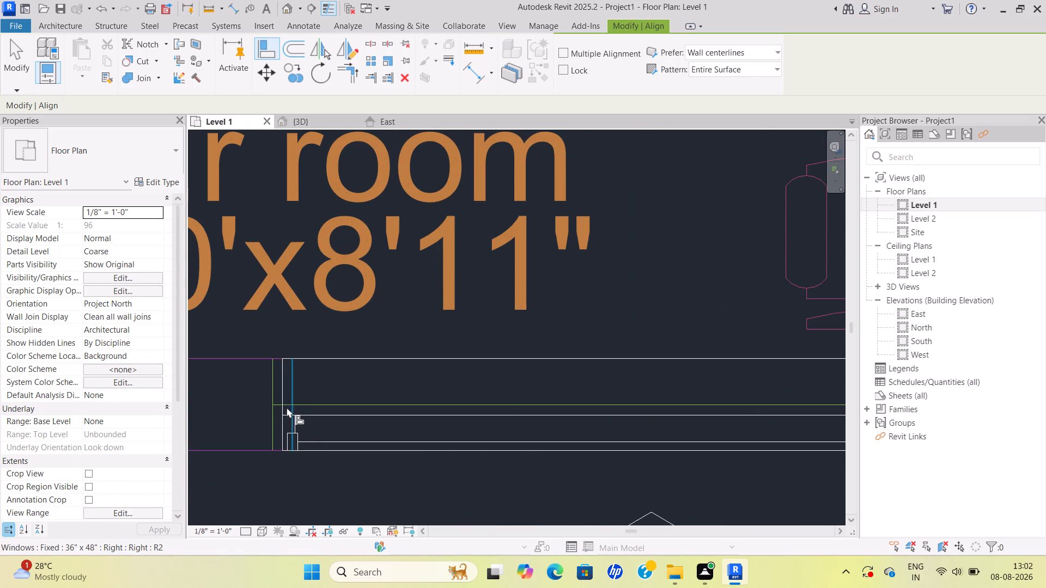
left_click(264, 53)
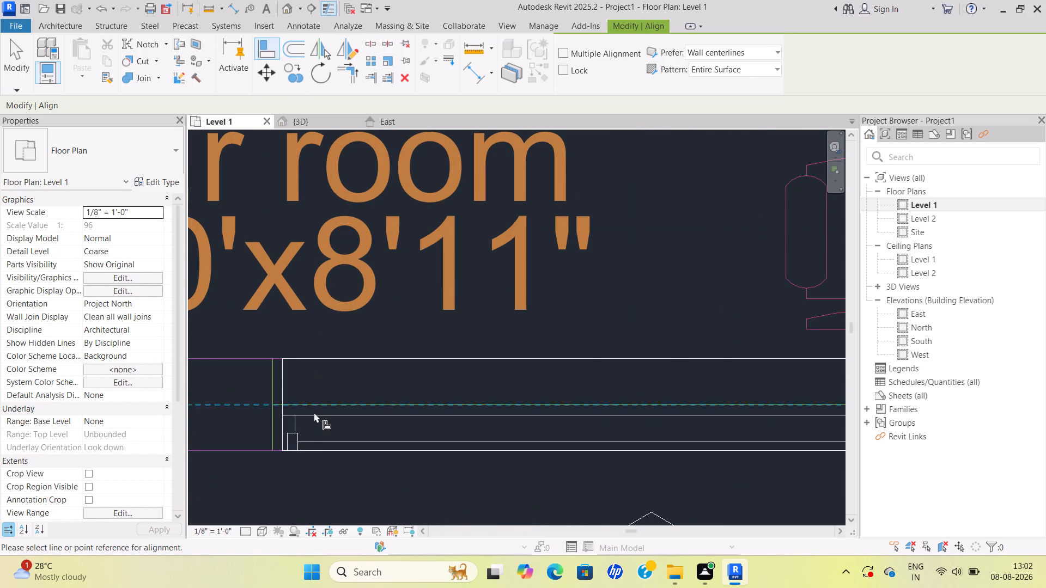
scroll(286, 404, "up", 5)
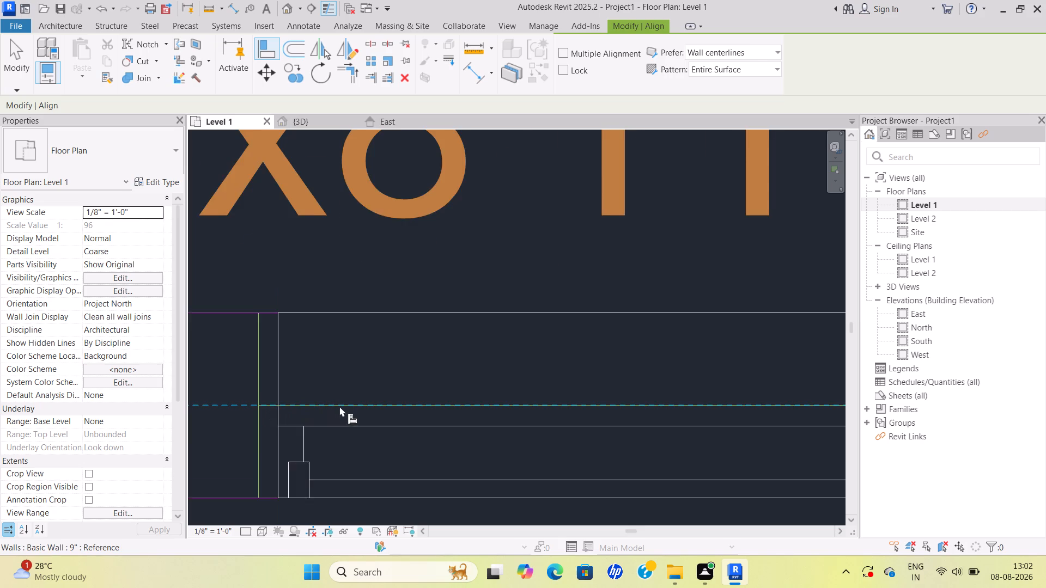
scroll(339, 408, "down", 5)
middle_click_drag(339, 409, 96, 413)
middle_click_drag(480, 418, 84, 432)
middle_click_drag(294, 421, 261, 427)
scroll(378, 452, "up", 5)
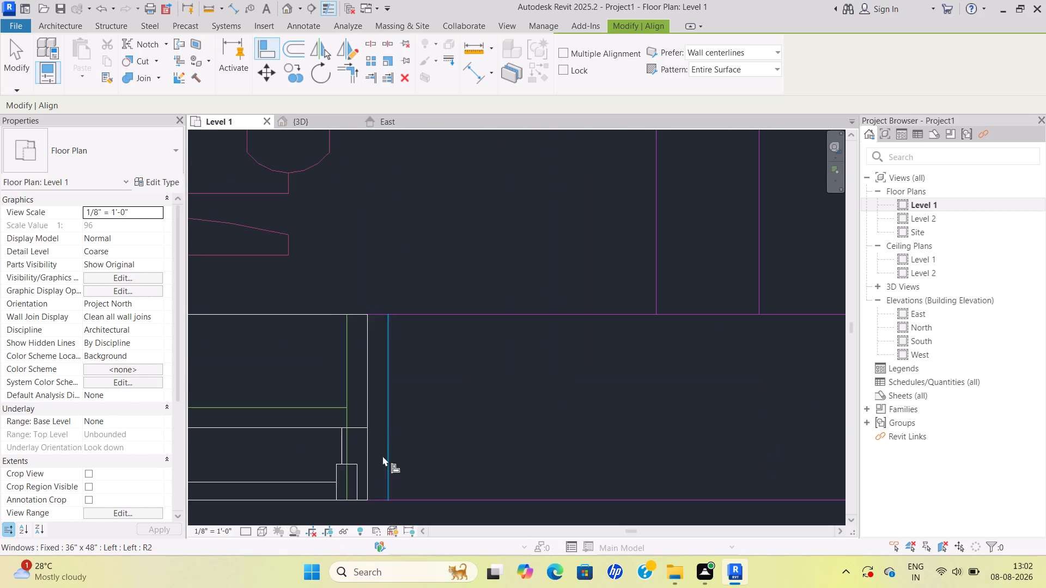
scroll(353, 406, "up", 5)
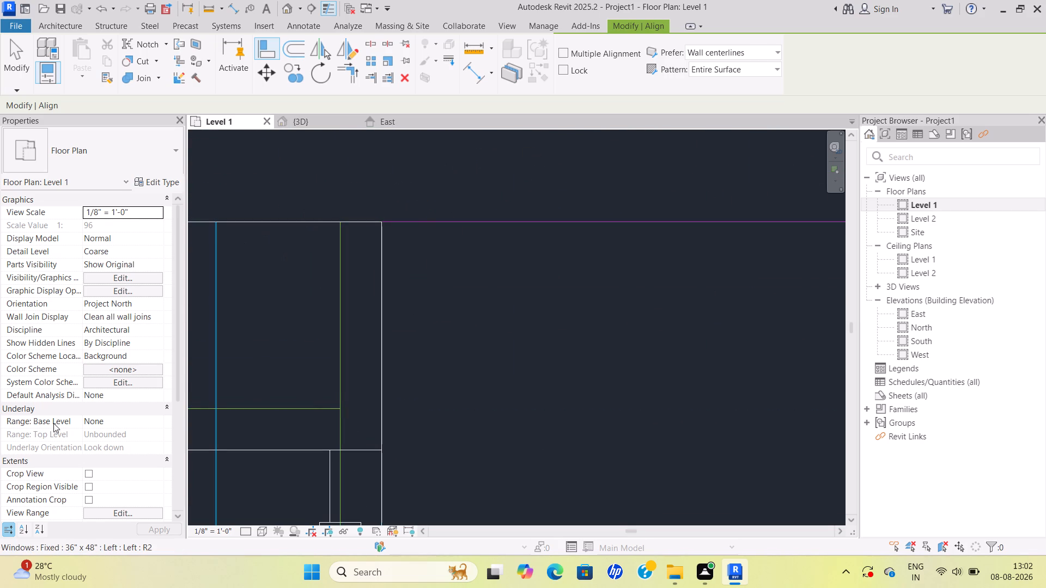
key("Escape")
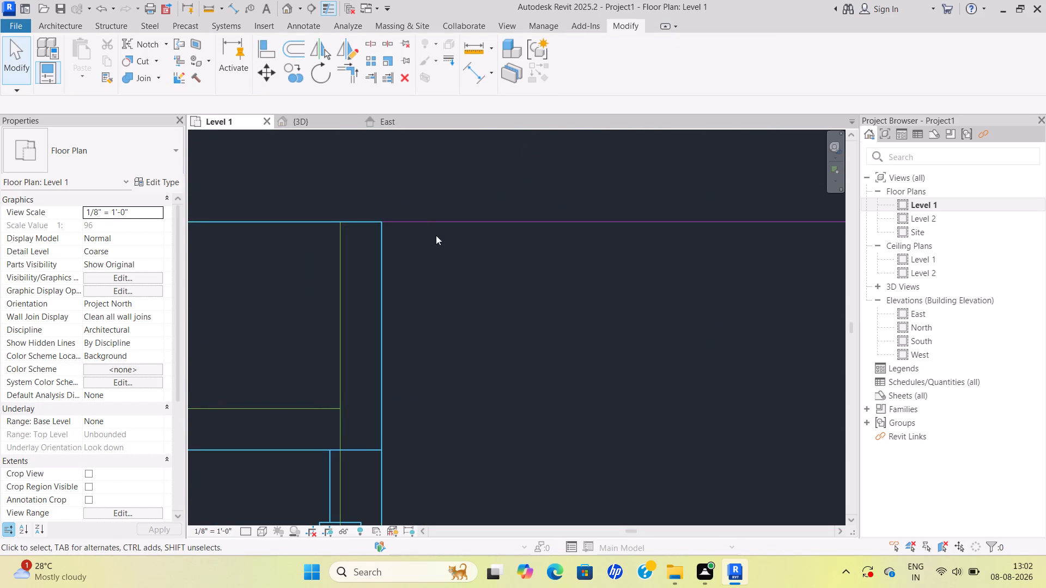
Align the conference-room-side edge of the h.r room's 9' window to the matching end line of the reference opening.
left_click(630, 24)
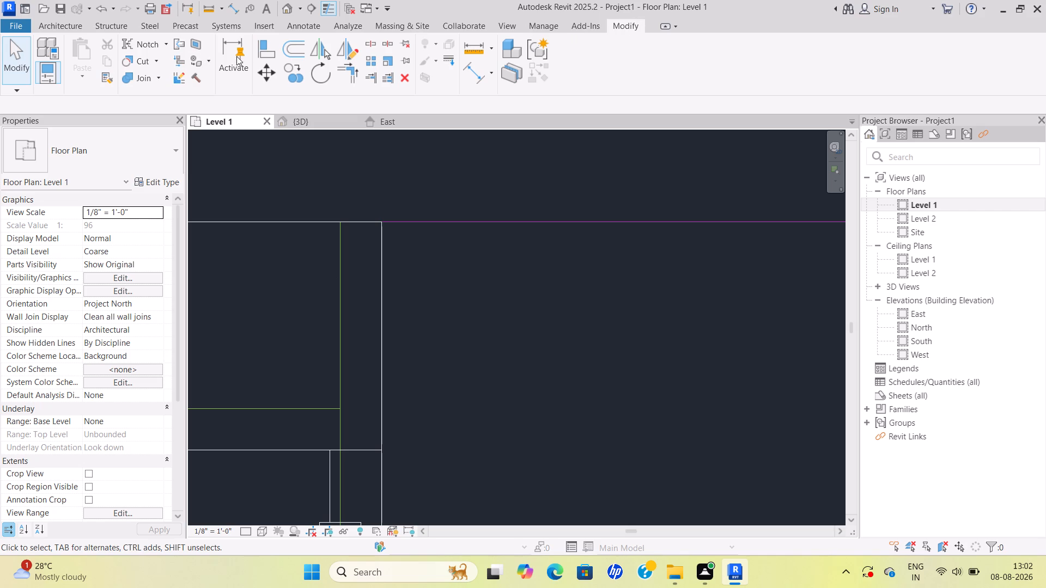
left_click(264, 54)
scroll(338, 448, "down", 2)
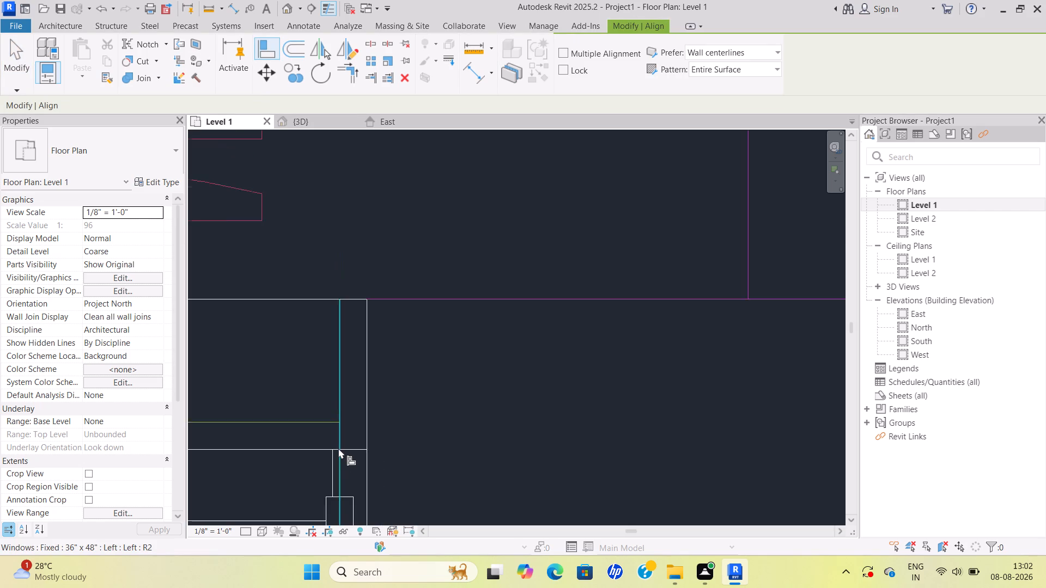
scroll(338, 448, "down", 8)
middle_click_drag(346, 449, 446, 419)
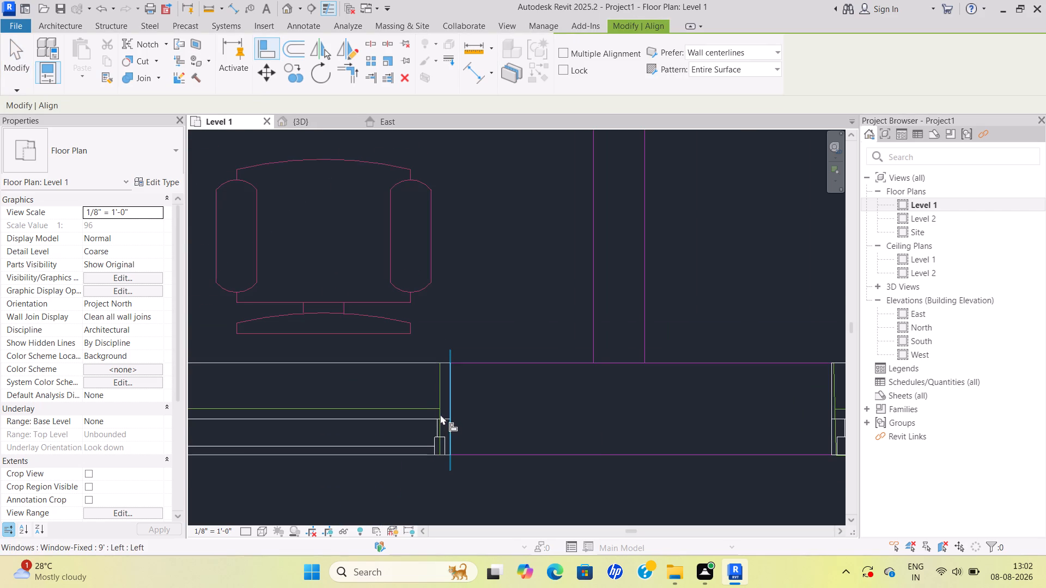
scroll(228, 440, "down", 1)
middle_click_drag(231, 441, 472, 439)
scroll(283, 416, "down", 2)
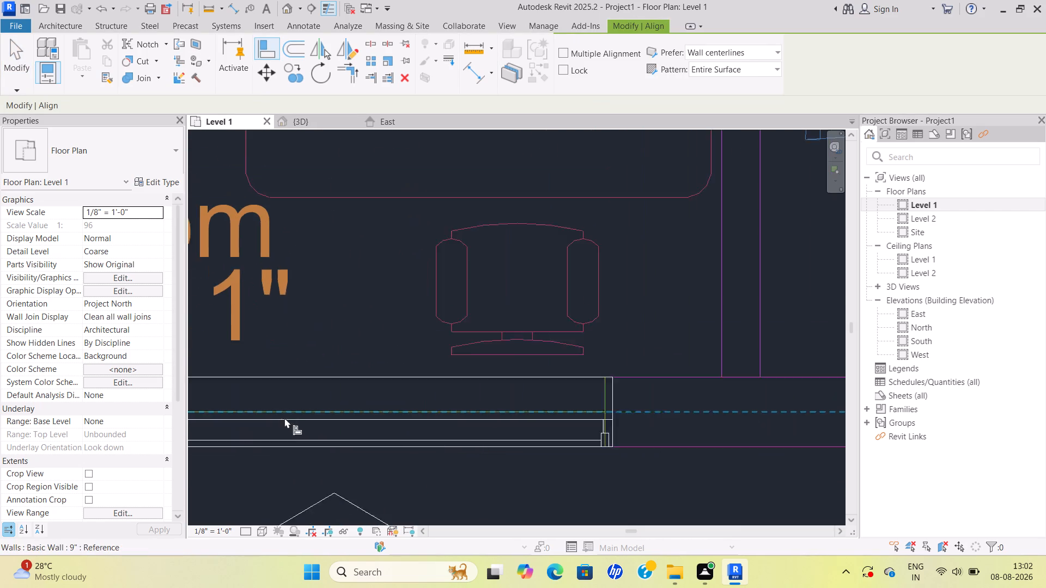
scroll(284, 418, "down", 1)
middle_click_drag(289, 419, 410, 422)
scroll(306, 428, "down", 3)
scroll(259, 414, "up", 5)
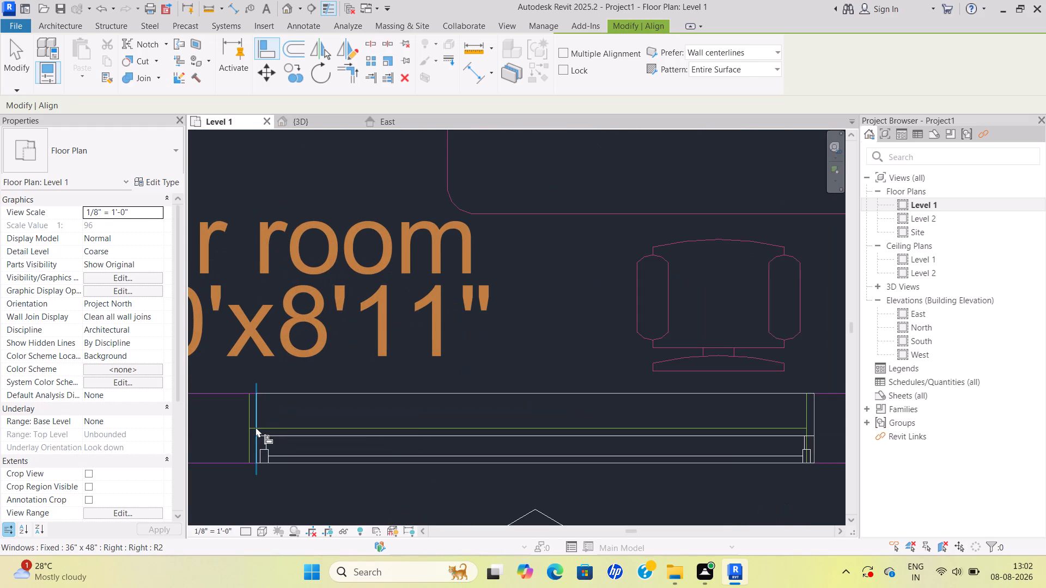
left_click(250, 427)
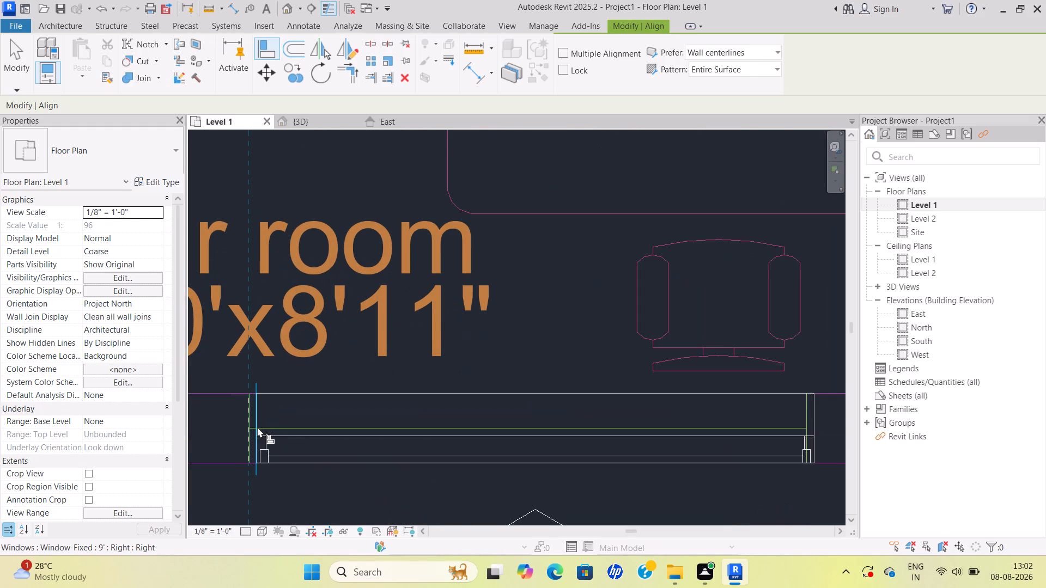
left_click(256, 426)
scroll(307, 438, "down", 4)
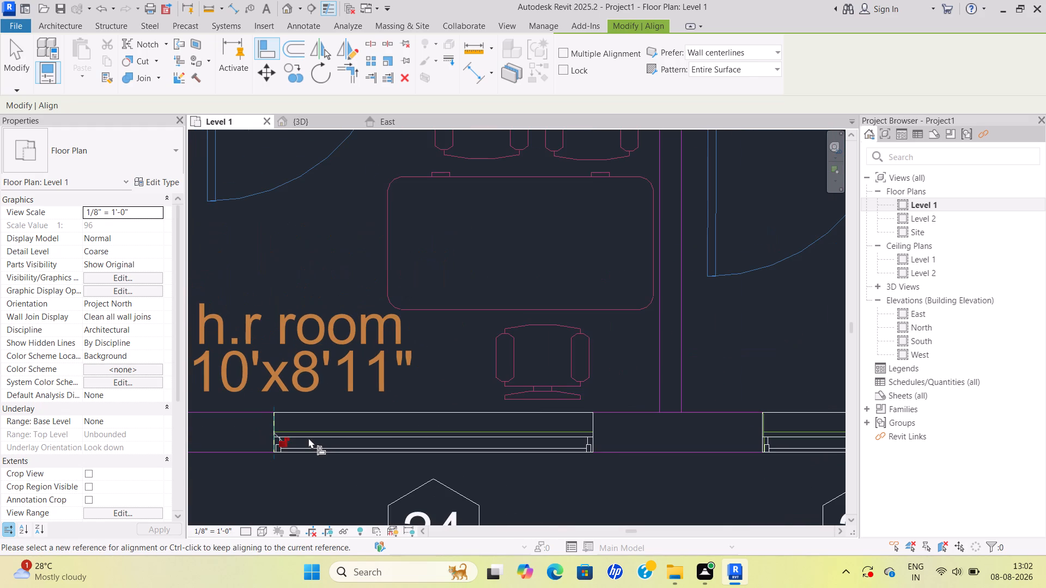
key("Escape")
scroll(313, 432, "down", 7)
key("Escape")
scroll(490, 385, "down", 8)
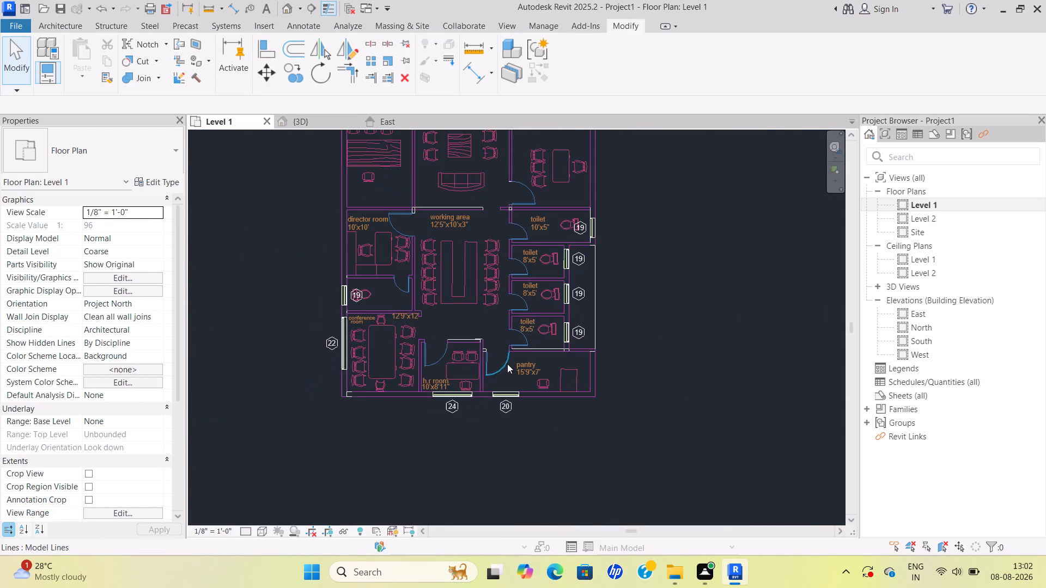
Duplicate the 9' Window-Fixed type as a new type named 5'.
middle_click_drag(518, 334, 465, 435)
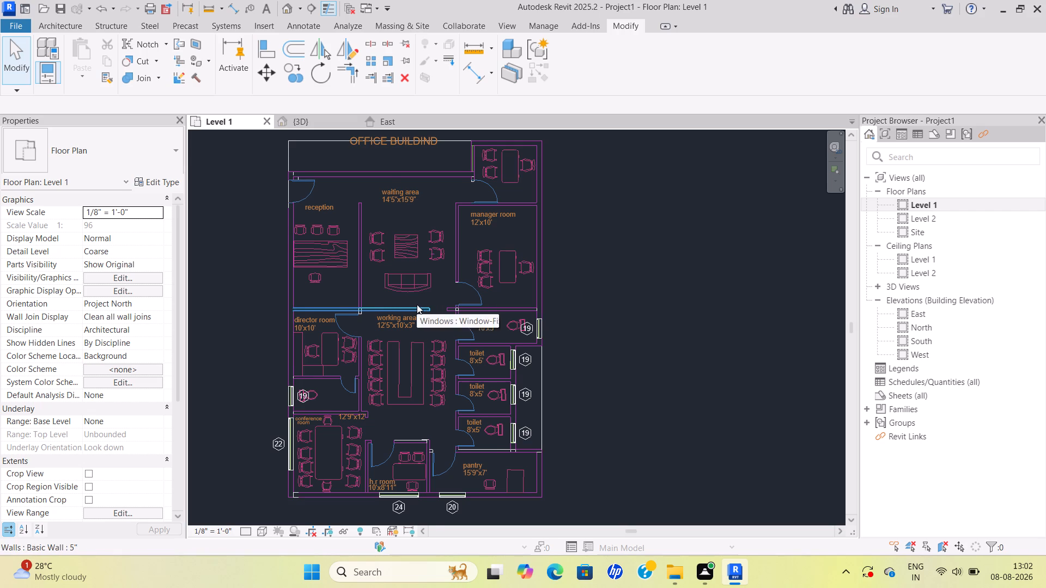
middle_click_drag(423, 314, 425, 381)
scroll(473, 219, "up", 9)
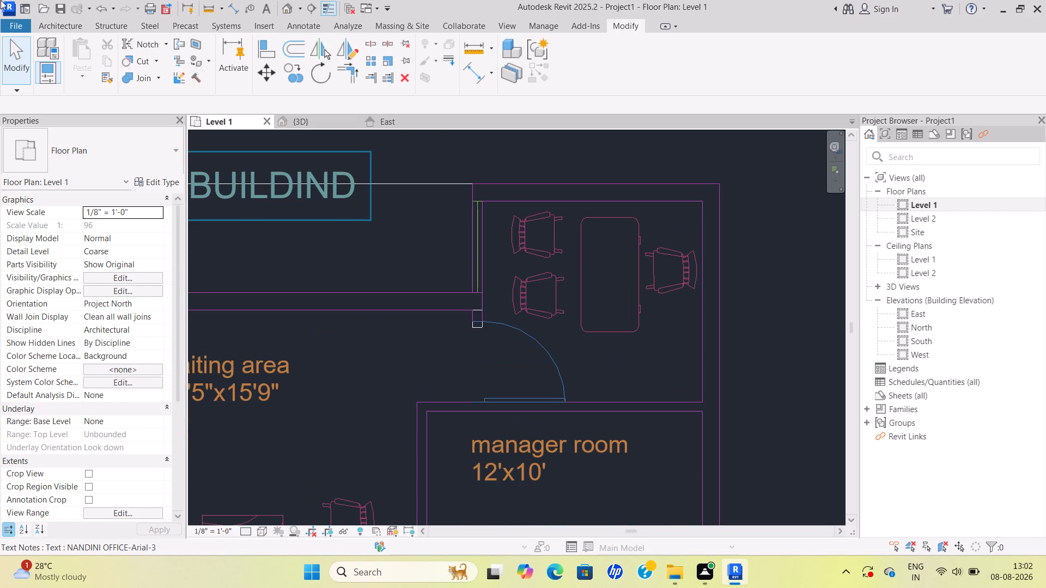
left_click(52, 24)
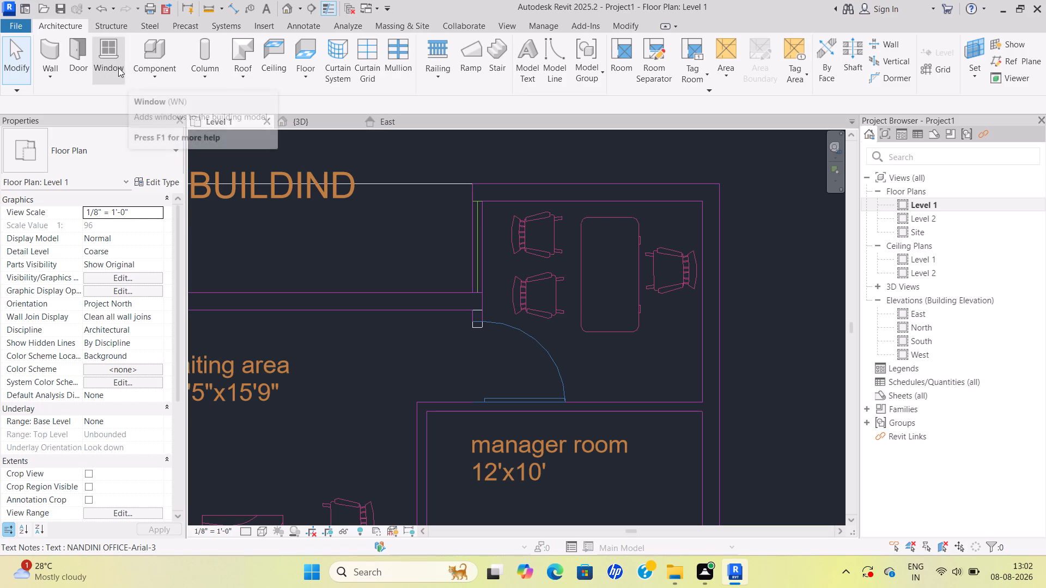
left_click(118, 68)
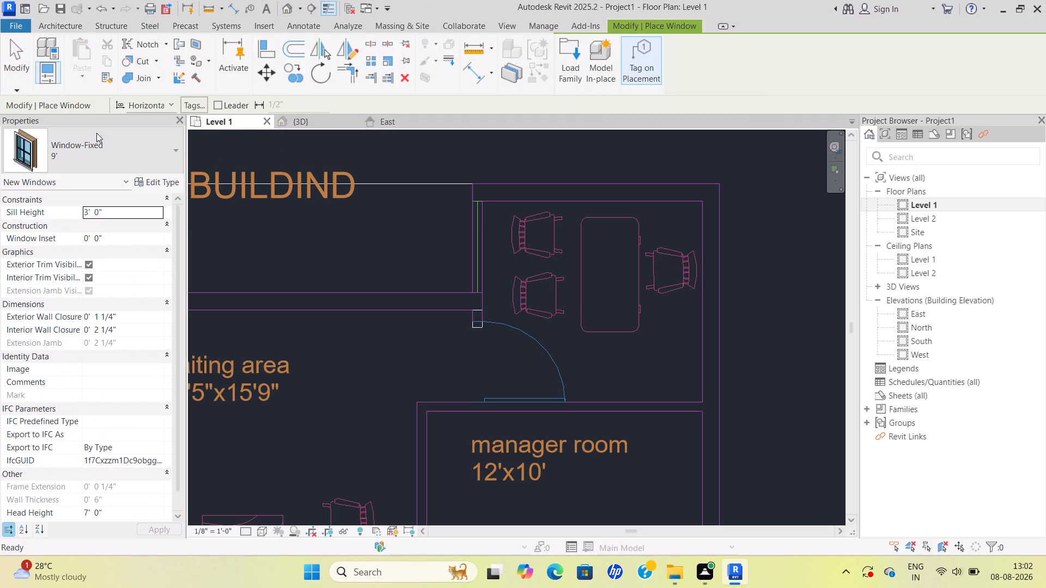
left_click(159, 179)
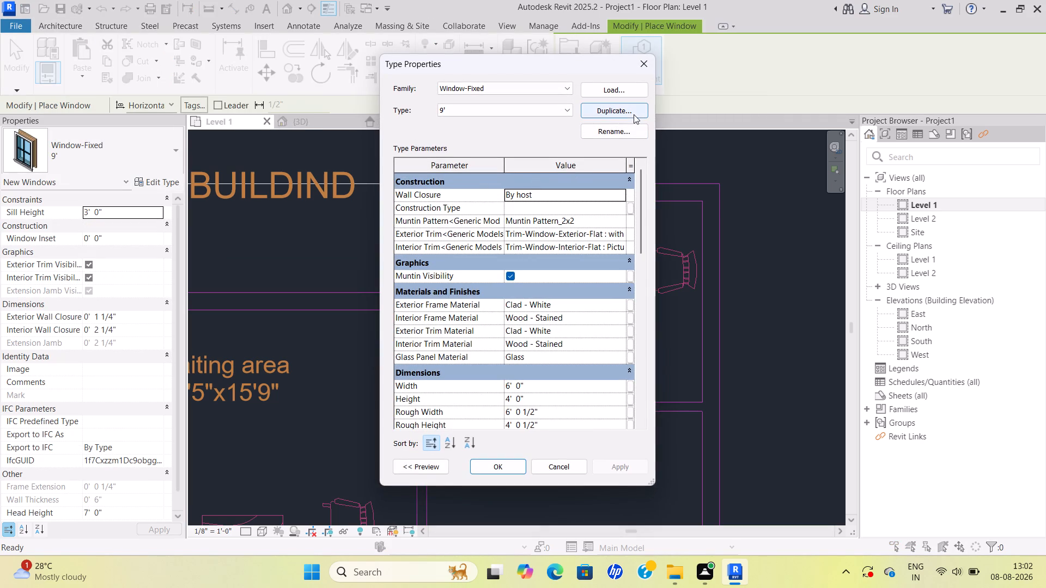
left_click(633, 114)
left_click(482, 269)
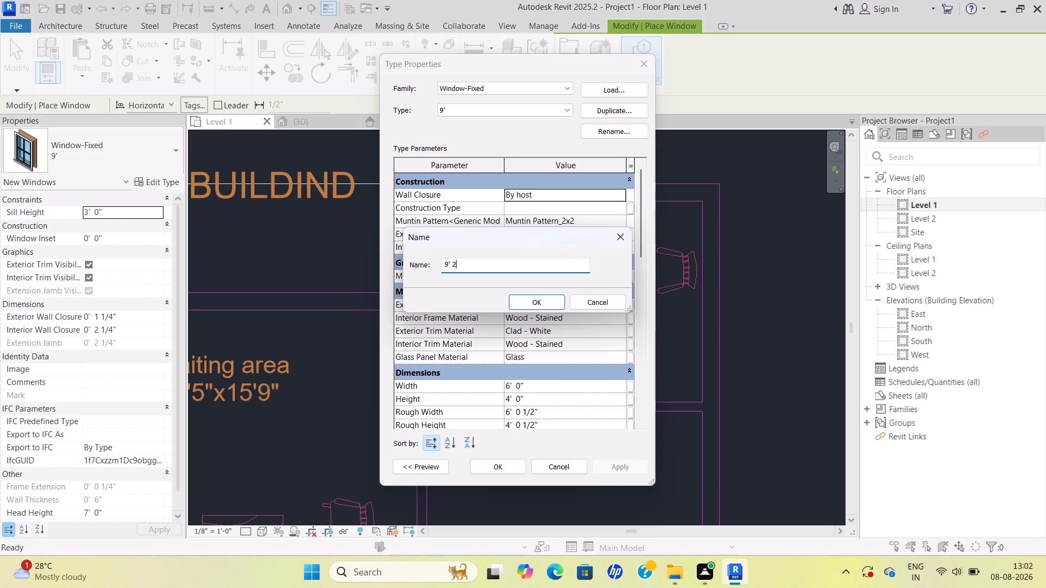
key("BackSpace")
key("BackSpace")
key("BackSpace")
key("BackSpace")
key("BackSpace")
key("BackSpace")
key("BackSpace")
key("BackSpace")
key("BackSpace")
key("BackSpace")
key("BackSpace")
key("BackSpace")
key("BackSpace")
key("BackSpace")
key("BackSpace")
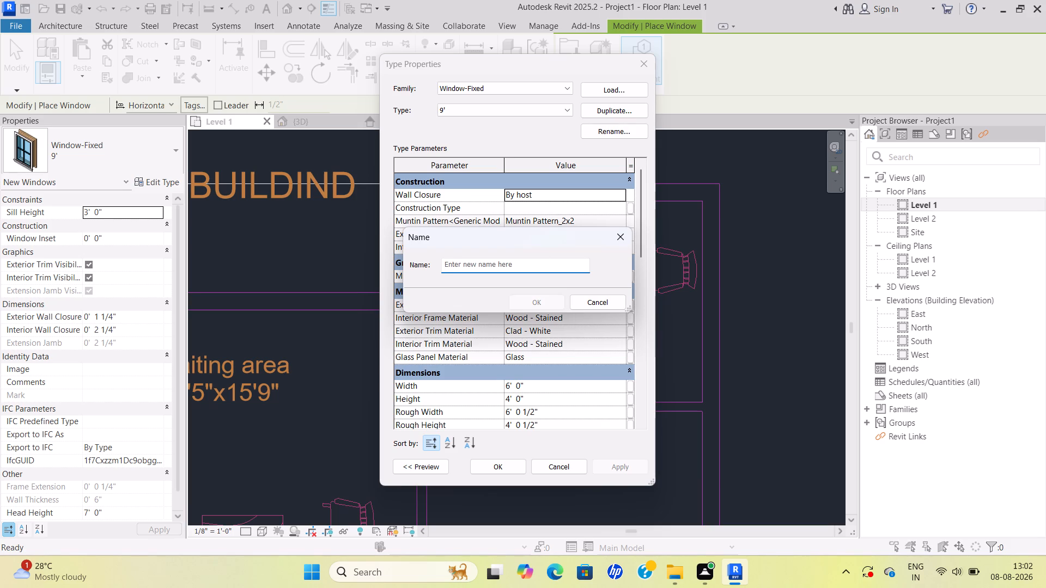
key("5")
key("apostrophe")
left_click(551, 299)
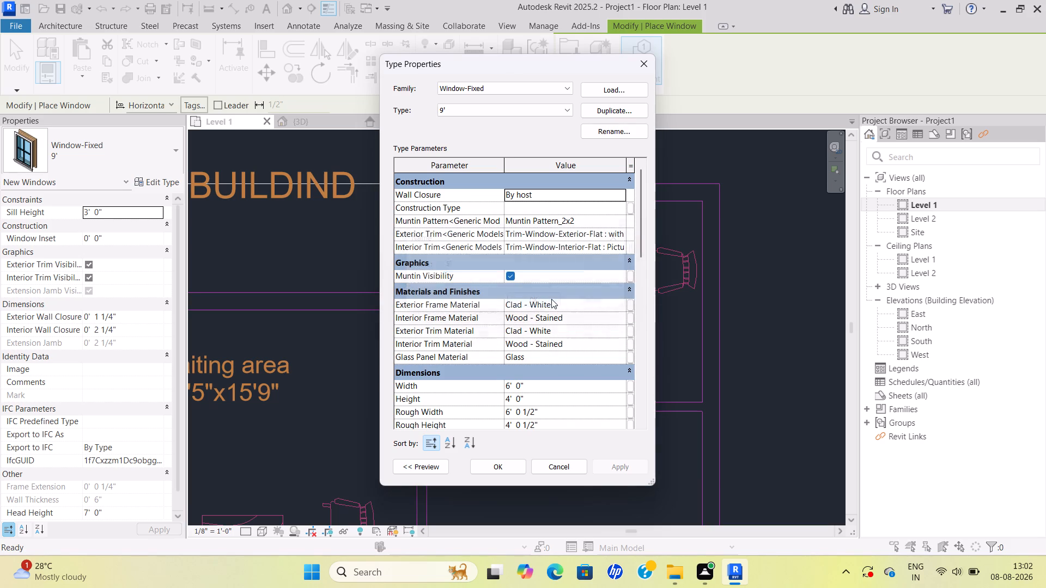
Set the new 5' window type's width to 4' and apply the type for placement.
left_click(533, 387)
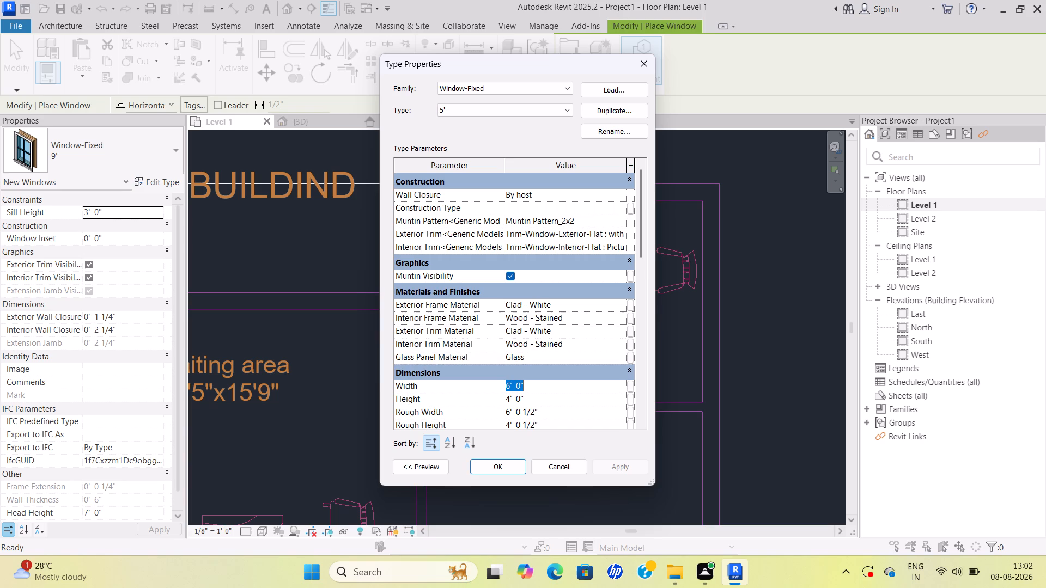
key("BackSpace")
key("BackSpace")
key("BackSpace")
type("4;")
key("BackSpace")
key("apostrophe")
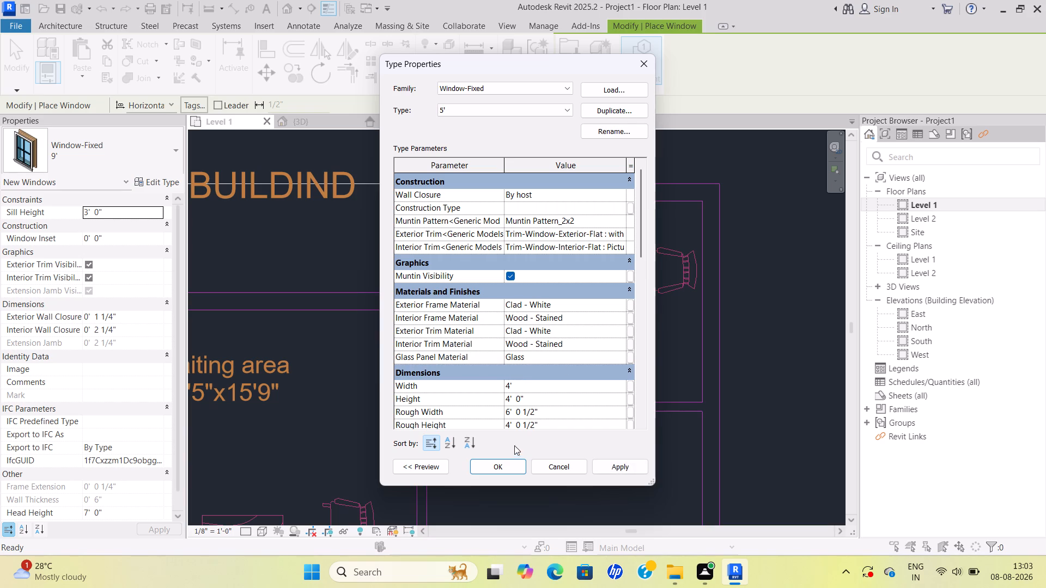
left_click(507, 469)
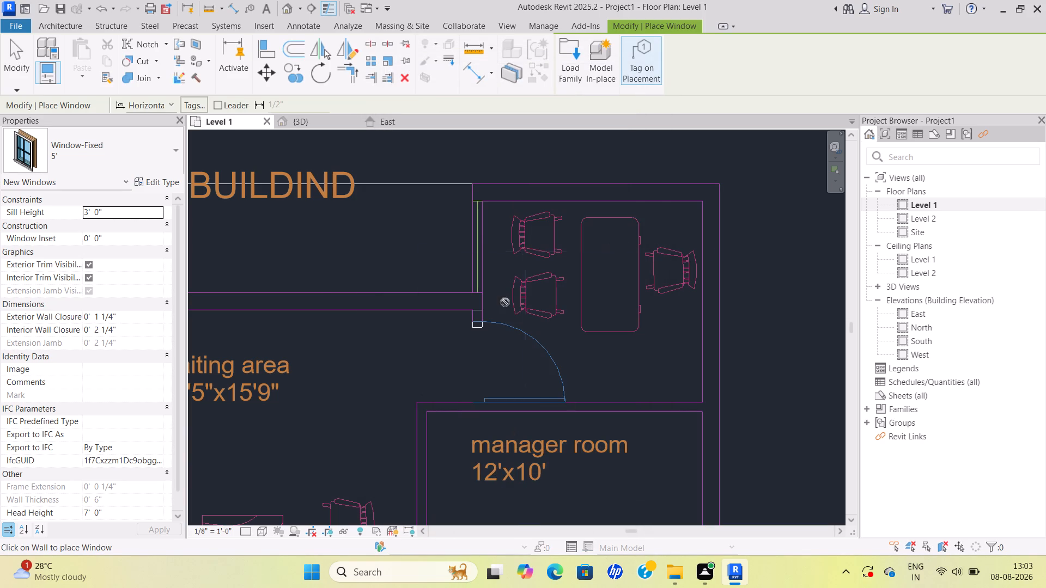
Place a 5' Window-Fixed window over the reference opening in the wall between the front strip and the unlabelled office adjoining the manager room.
scroll(482, 230, "up", 8)
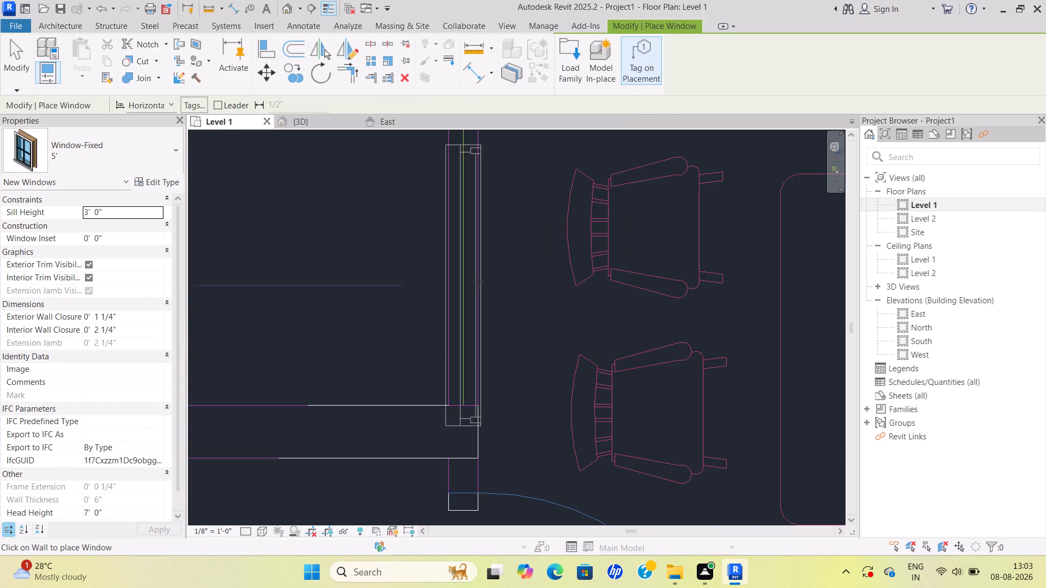
scroll(477, 266, "down", 1)
middle_click_drag(477, 266, 482, 346)
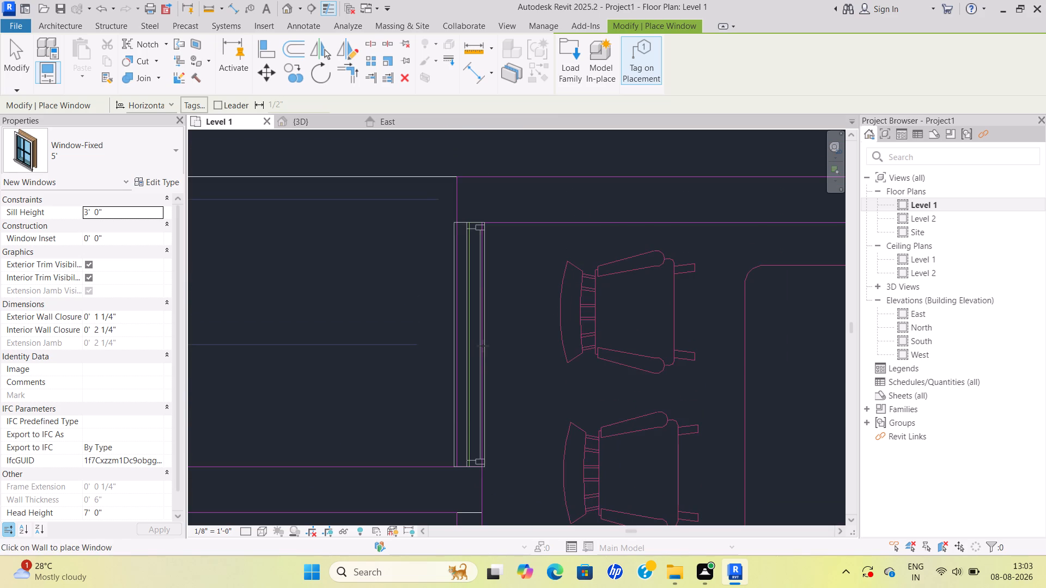
left_click(483, 346)
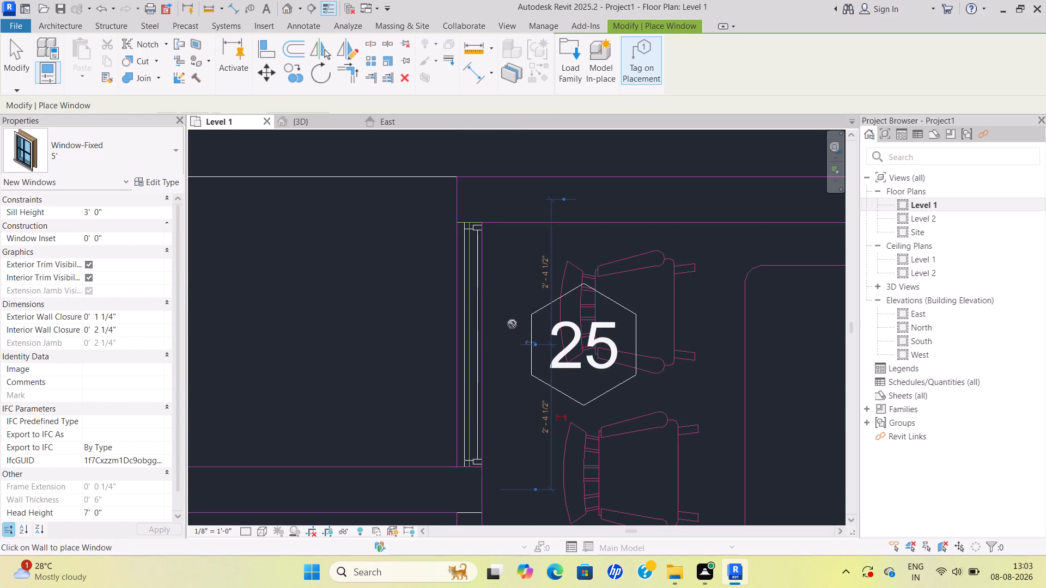
key("Escape")
scroll(478, 308, "up", 4)
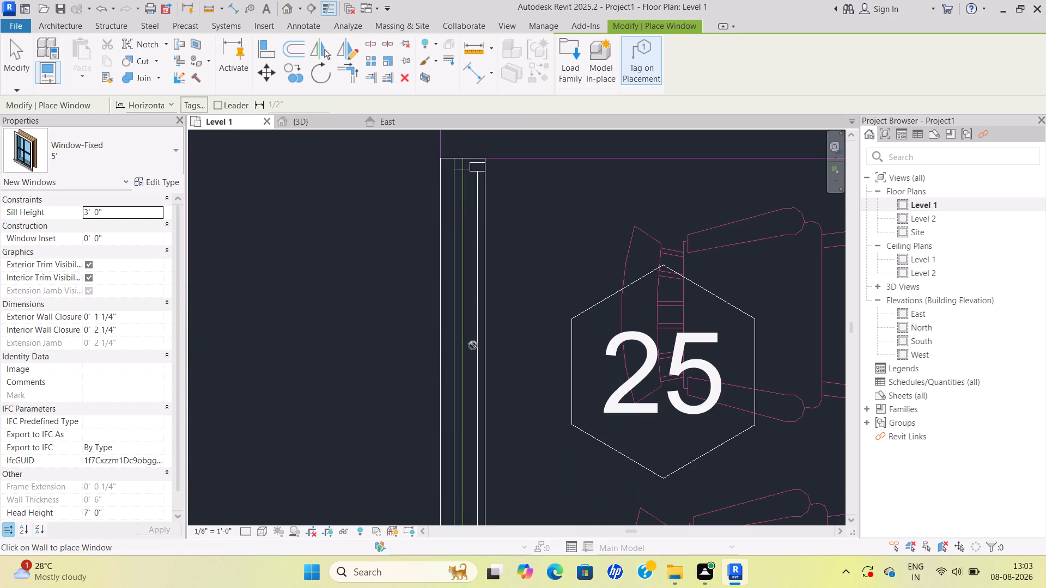
key("Escape")
scroll(498, 344, "down", 3)
middle_click_drag(492, 335, 486, 323)
key("Escape")
key("Escape")
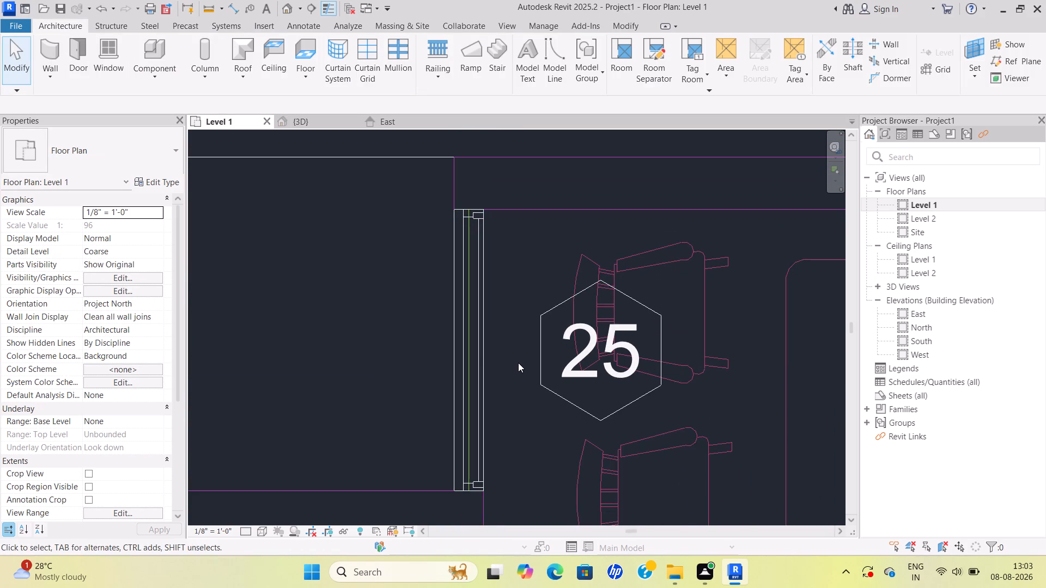
Examine the placed windows on the building's exterior walls in the 3D view, including the h.r room and pantry side.
scroll(553, 358, "down", 7)
middle_click_drag(510, 320, 485, 221)
scroll(508, 285, "down", 3)
middle_click_drag(508, 301, 495, 223)
scroll(509, 270, "down", 2)
middle_click_drag(514, 266, 567, 228)
scroll(562, 229, "down", 1)
scroll(575, 292, "down", 4)
middle_click_drag(577, 264, 578, 241)
scroll(588, 299, "down", 1)
middle_click_drag(591, 292, 586, 261)
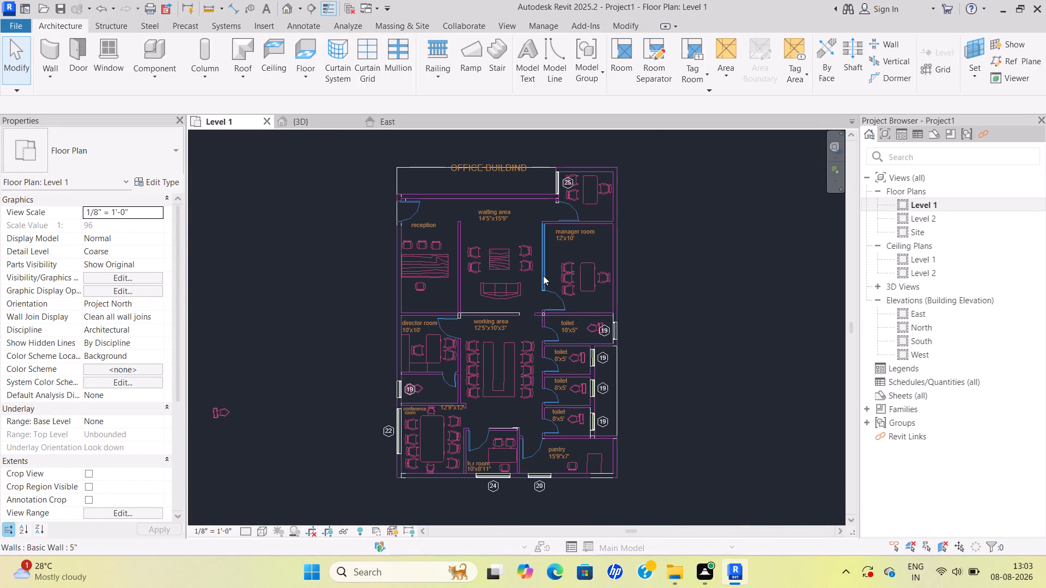
scroll(528, 298, "down", 1)
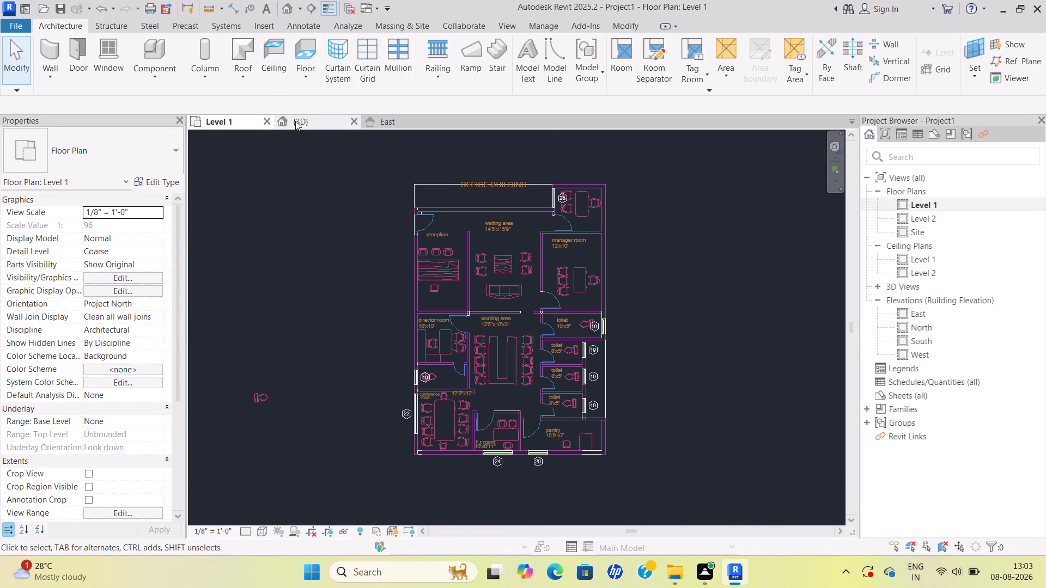
left_click(303, 122)
scroll(472, 393, "down", 10)
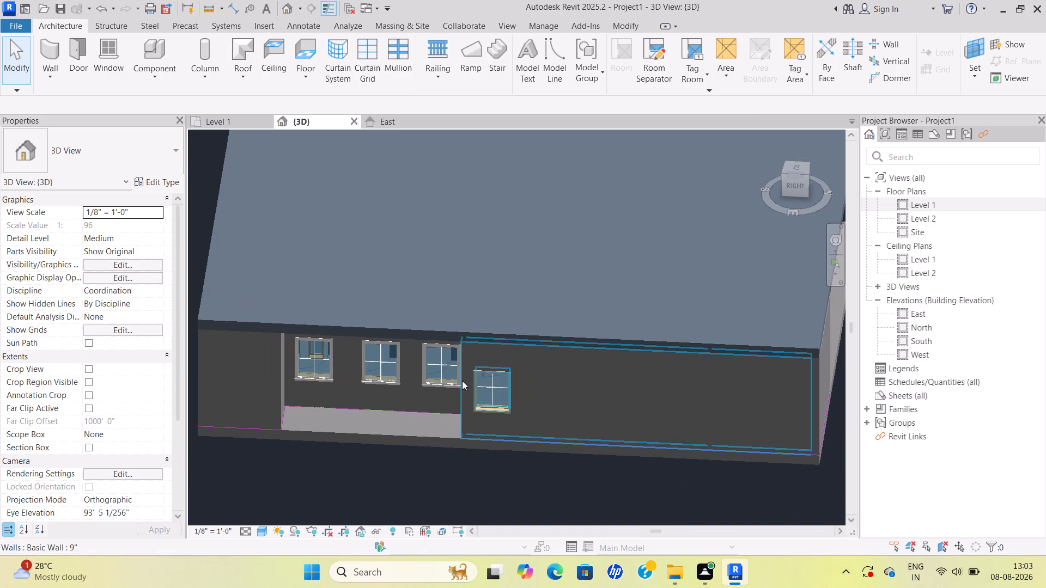
middle_click_drag(467, 383, 593, 359, "shift")
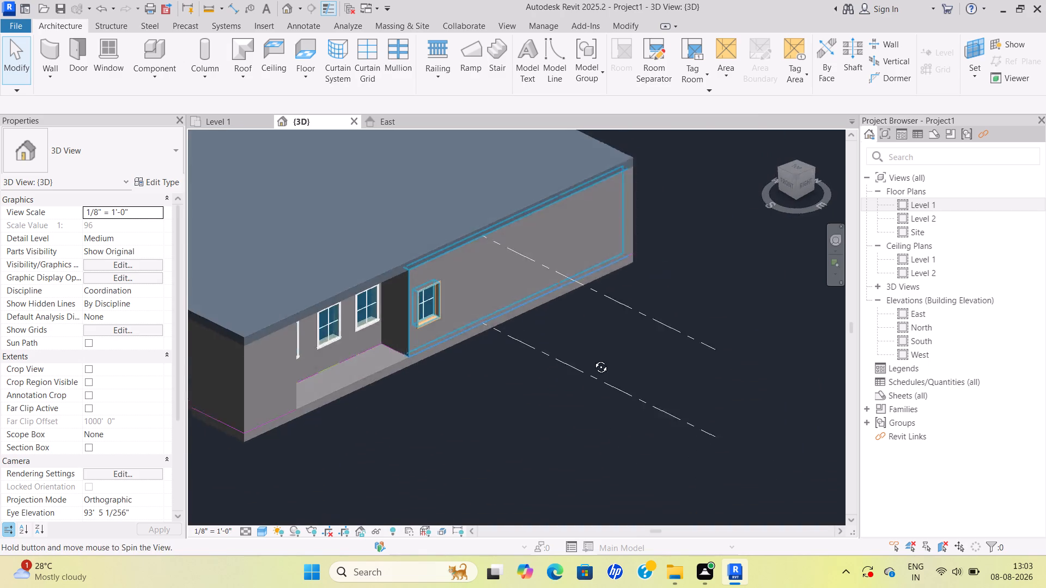
middle_click_drag(593, 359, 598, 355, "shift")
left_click_drag(357, 329, 461, 329, "shift")
middle_click_drag(459, 329, 769, 321, "shift")
scroll(366, 407, "down", 1, "shift")
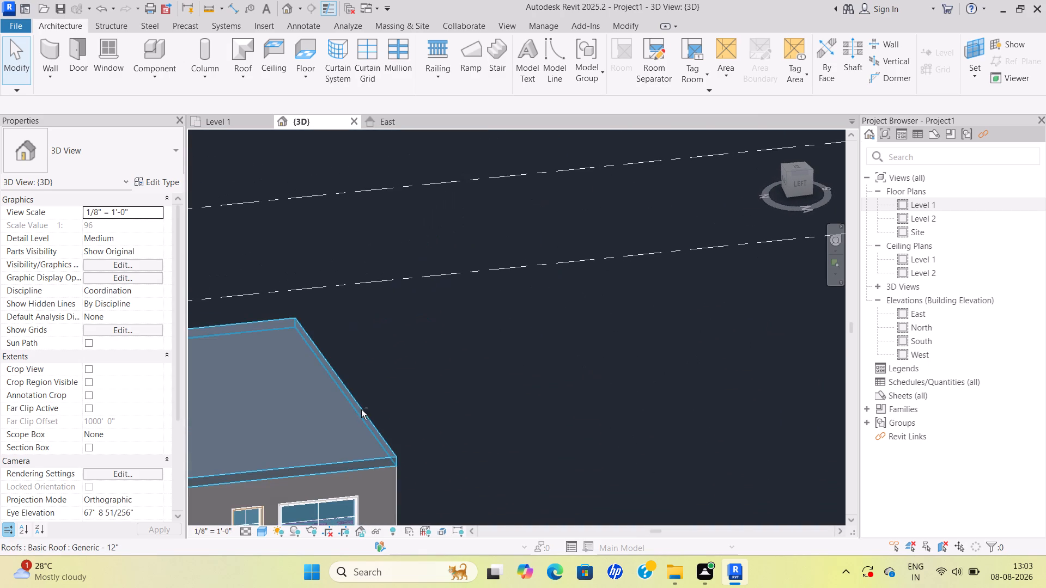
middle_click_drag(361, 409, 633, 288)
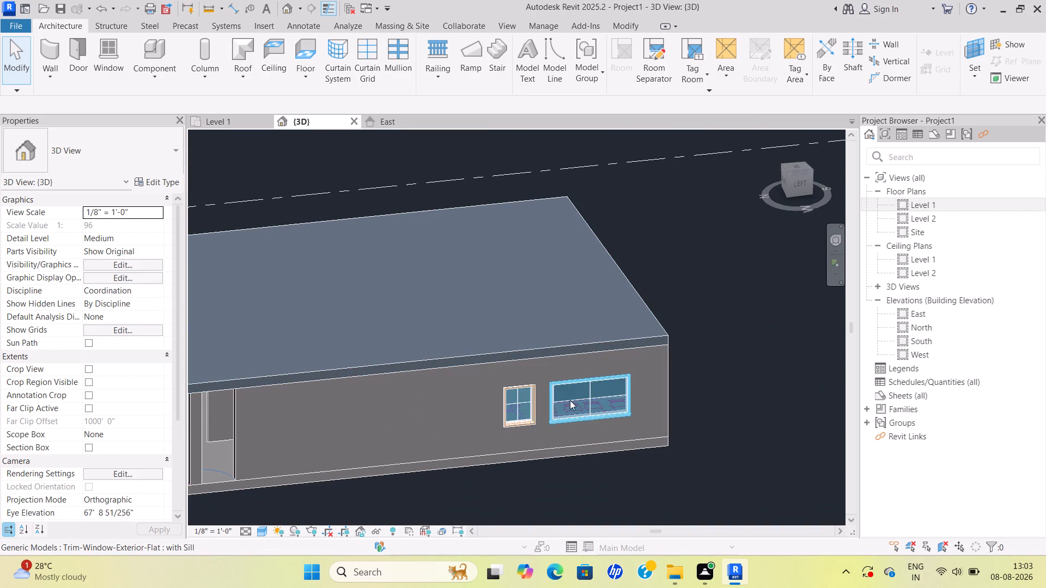
scroll(635, 400, "up", 6)
scroll(527, 421, "up", 3)
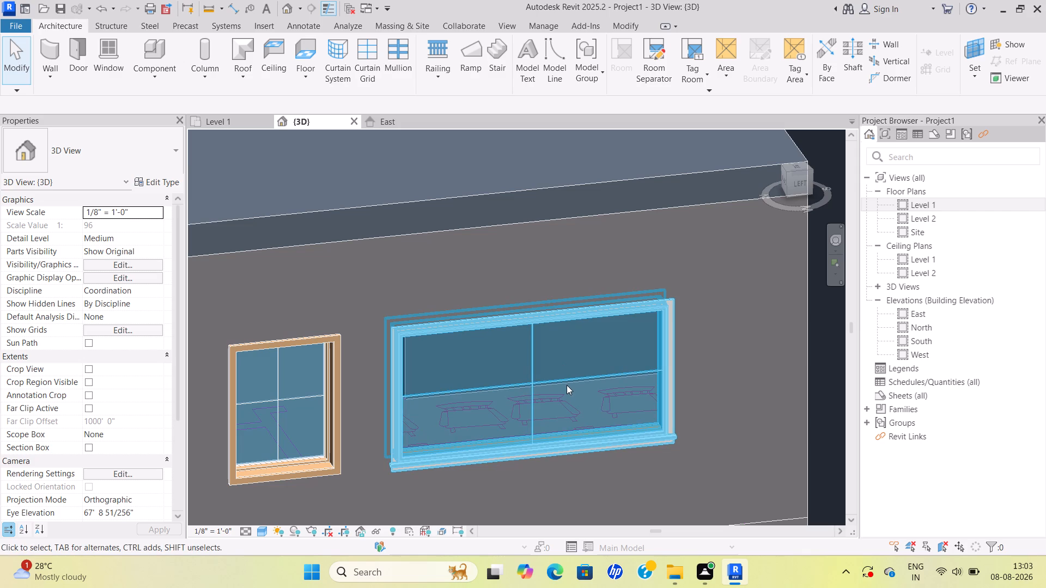
middle_click_drag(543, 399, 707, 349, "shift")
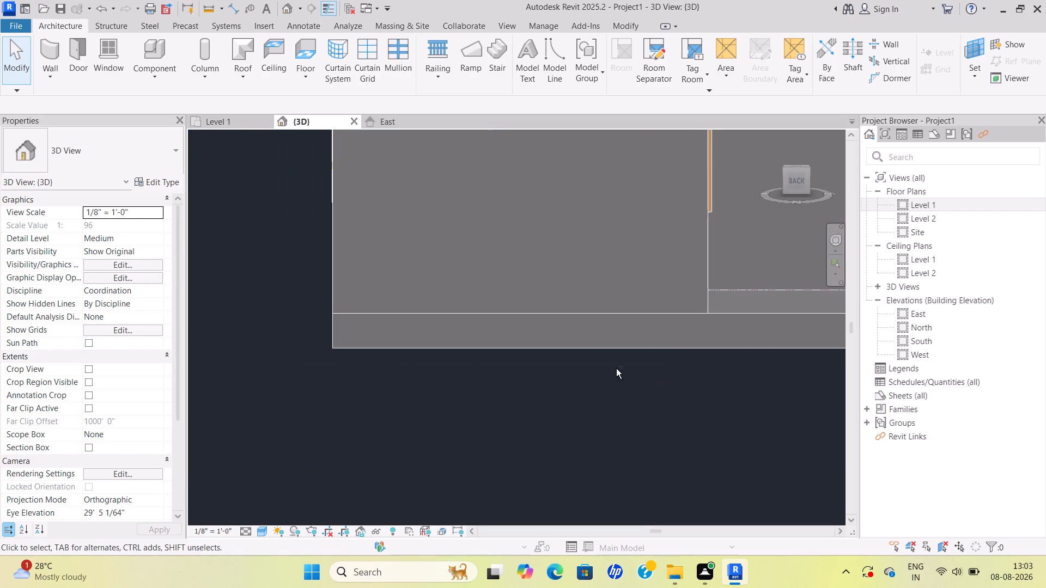
scroll(624, 364, "down", 1, "shift")
middle_click_drag(628, 364, 468, 426, "shift")
scroll(467, 430, "down", 1, "shift")
middle_click_drag(546, 381, 636, 284, "shift")
scroll(636, 284, "down", 2, "shift")
middle_click_drag(611, 315, 610, 330, "shift")
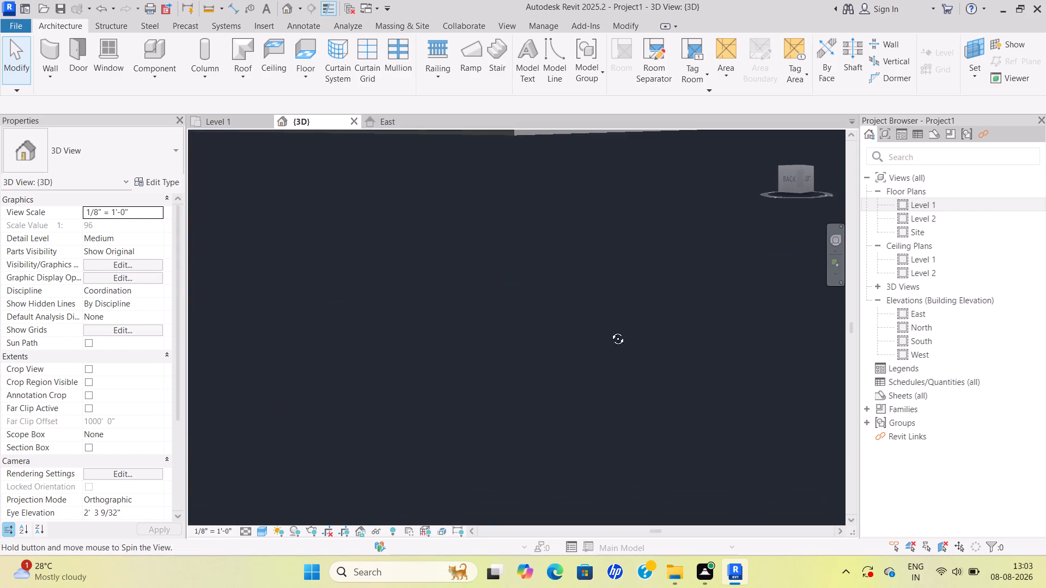
middle_click_drag(610, 330, 600, 394, "shift")
middle_click(600, 394, "shift")
scroll(650, 368, "down", 2)
middle_click_drag(650, 368, 429, 391, "shift")
scroll(562, 370, "down", 1, "shift")
middle_click_drag(562, 370, 449, 404, "shift")
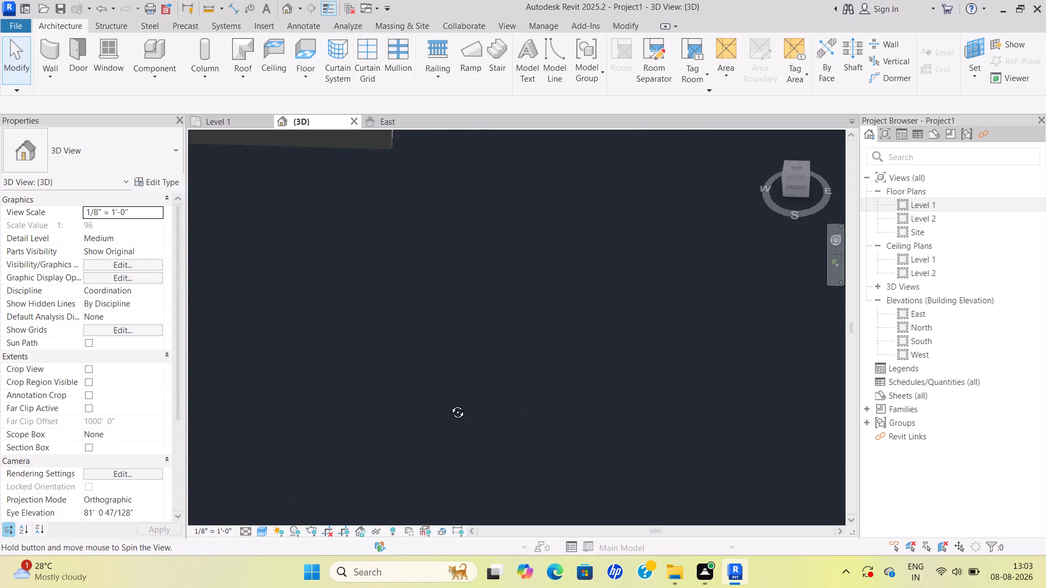
middle_click_drag(449, 404, 457, 415, "shift")
middle_click_drag(420, 316, 653, 451)
middle_click_drag(555, 299, 740, 411)
scroll(743, 409, "down", 1)
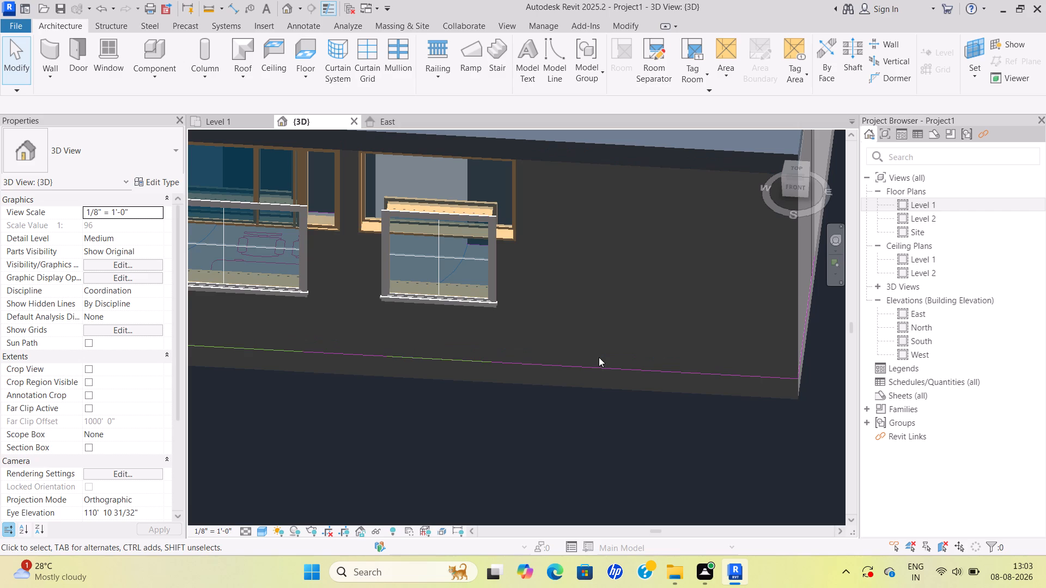
key("Escape")
middle_click_drag(575, 328, 607, 366, "shift")
middle_click_drag(291, 274, 360, 211, "shift")
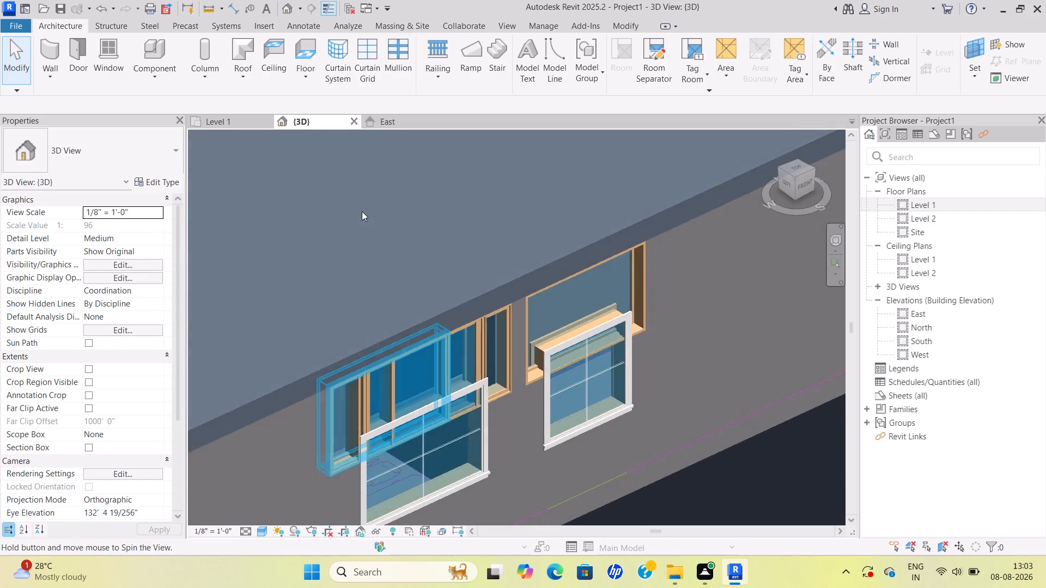
middle_click_drag(363, 215, 281, 212, "shift")
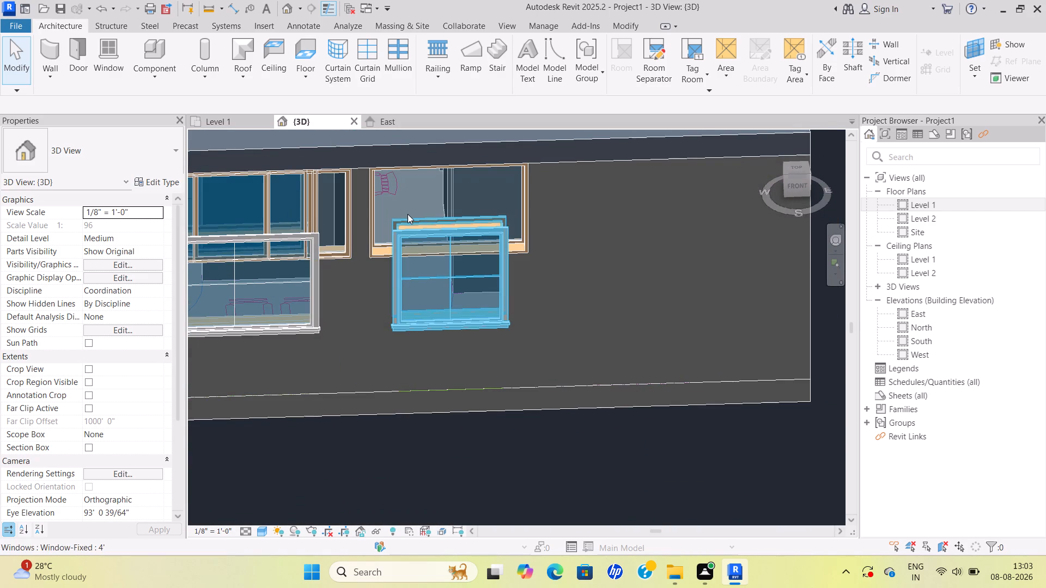
middle_click_drag(558, 201, 726, 281)
scroll(721, 269, "down", 1)
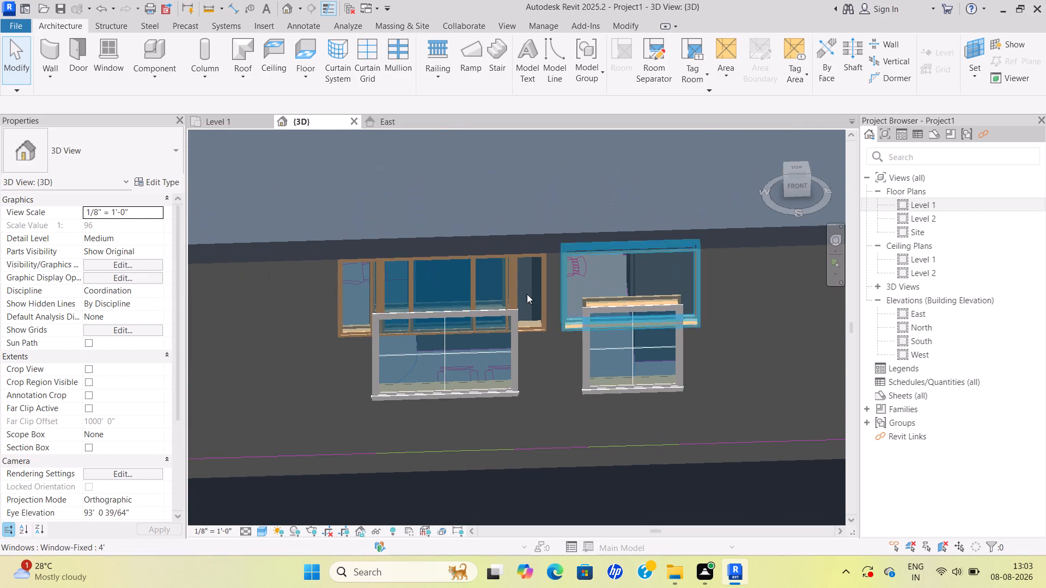
scroll(463, 283, "up", 4)
scroll(471, 292, "down", 7)
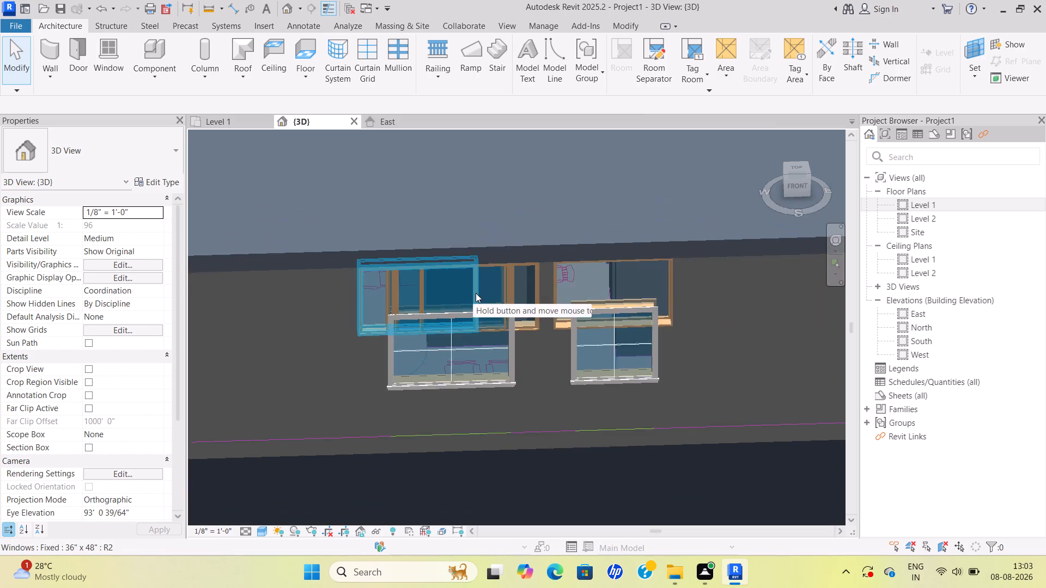
scroll(476, 293, "down", 3)
Return to the Level 1 floor plan and look over the window layout around the conference room.
left_click(217, 119)
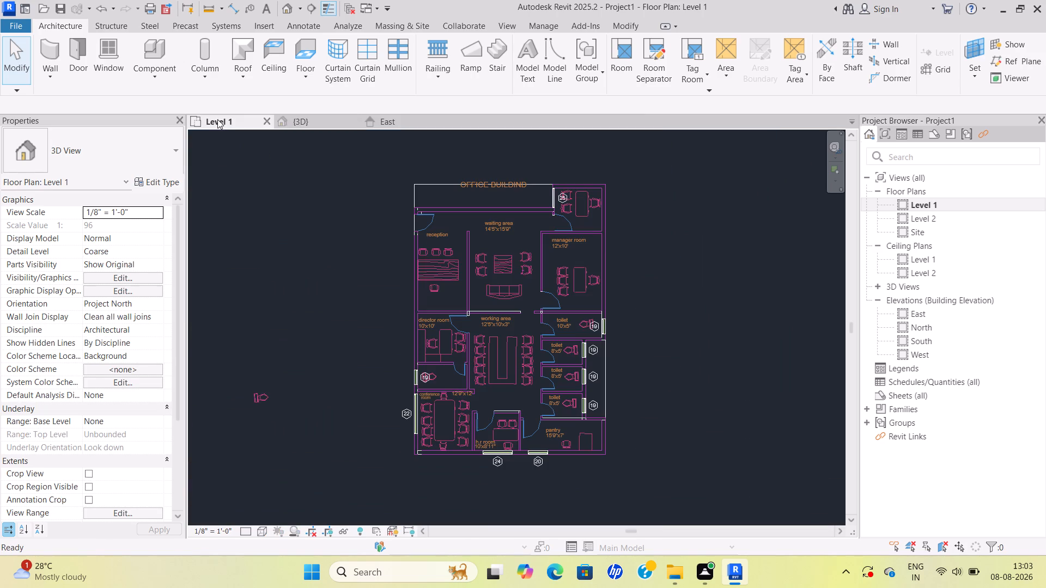
scroll(430, 415, "up", 8)
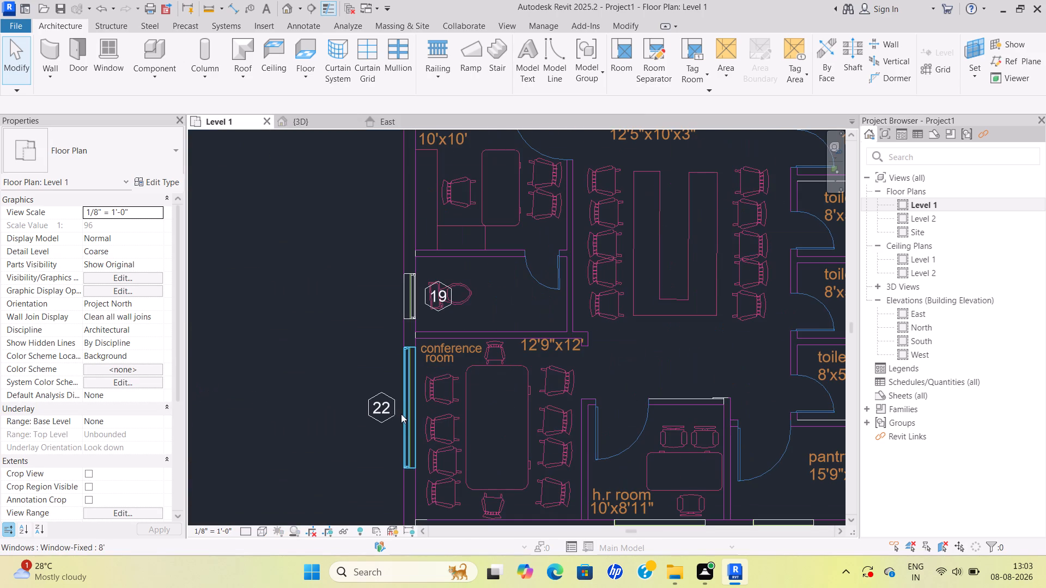
key("Escape")
key("Escape")
scroll(595, 372, "down", 9)
middle_click_drag(539, 366, 533, 365)
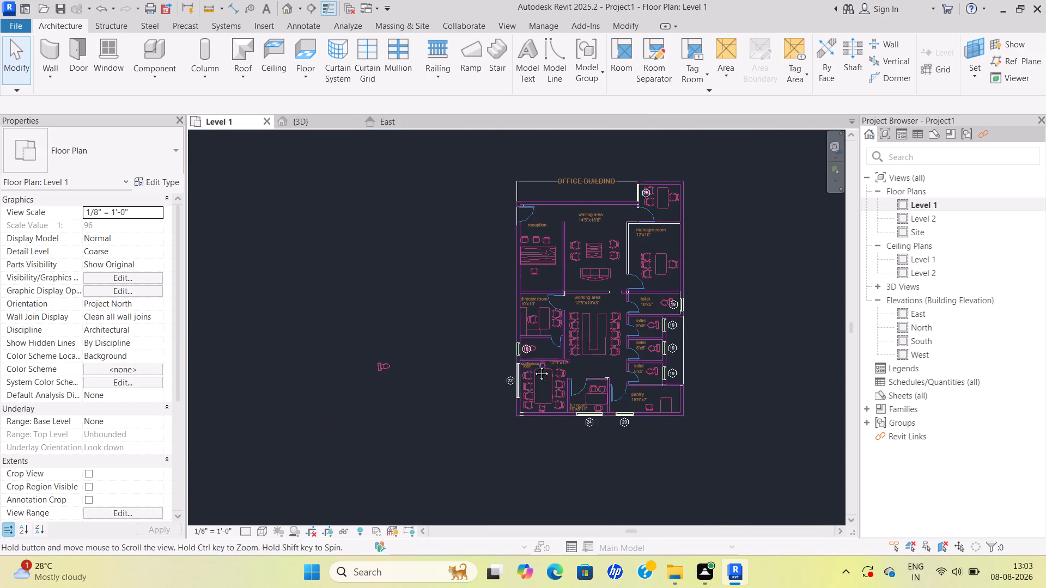
Look over the Level 1 floor plan around the toilets, working area, manager room and waiting area.
middle_click_drag(533, 365, 428, 375)
scroll(579, 338, "up", 10)
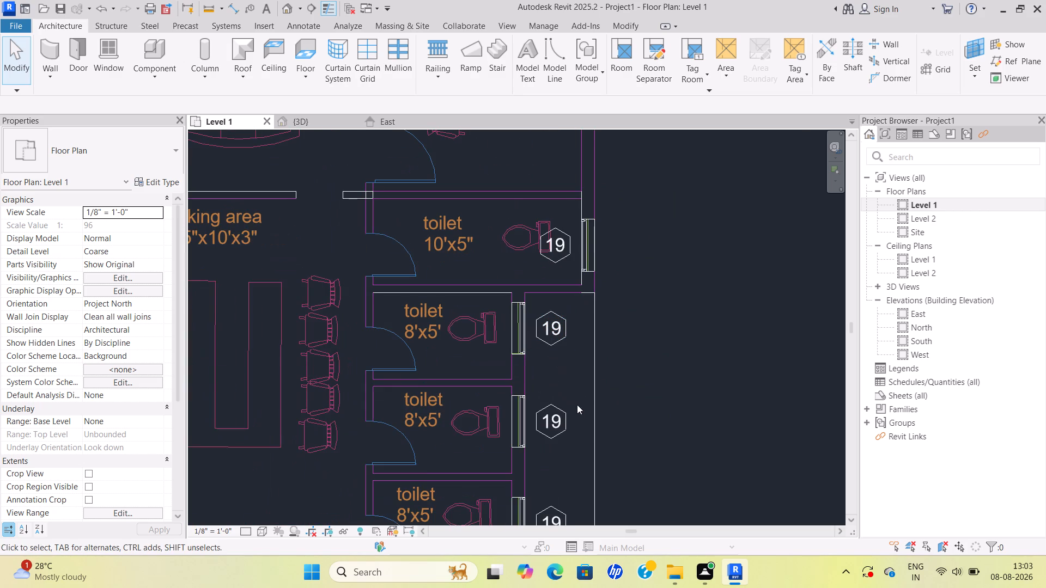
scroll(573, 412, "down", 4)
middle_click_drag(570, 410, 622, 335)
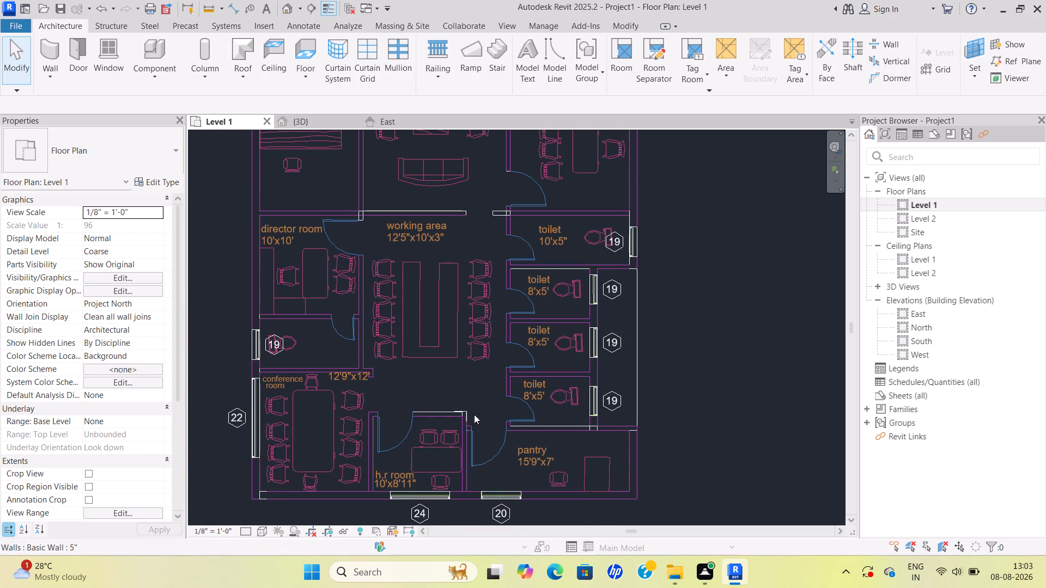
middle_click_drag(486, 287, 519, 414)
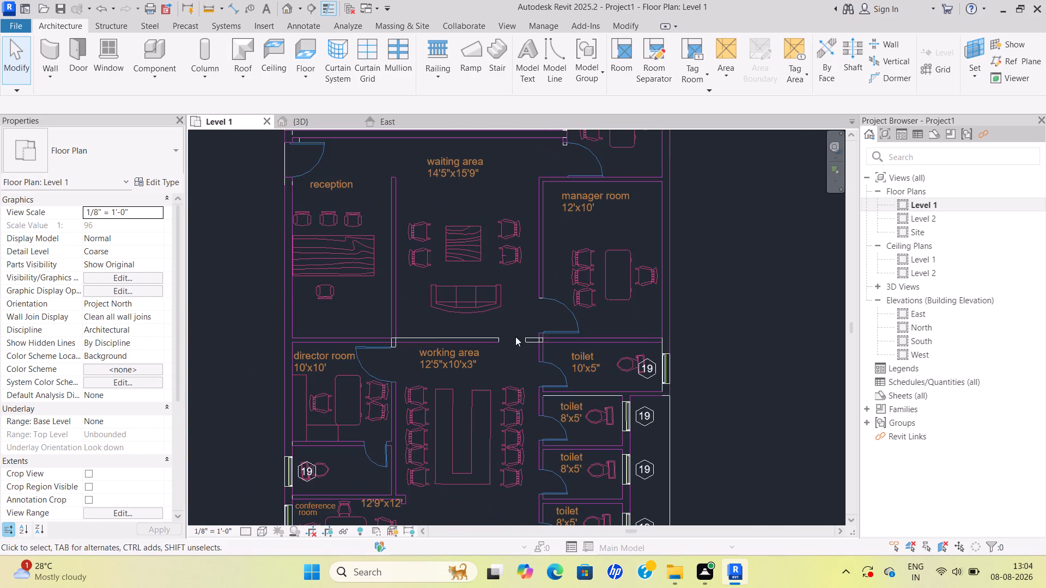
scroll(540, 340, "up", 11)
key("Escape")
scroll(435, 332, "down", 5)
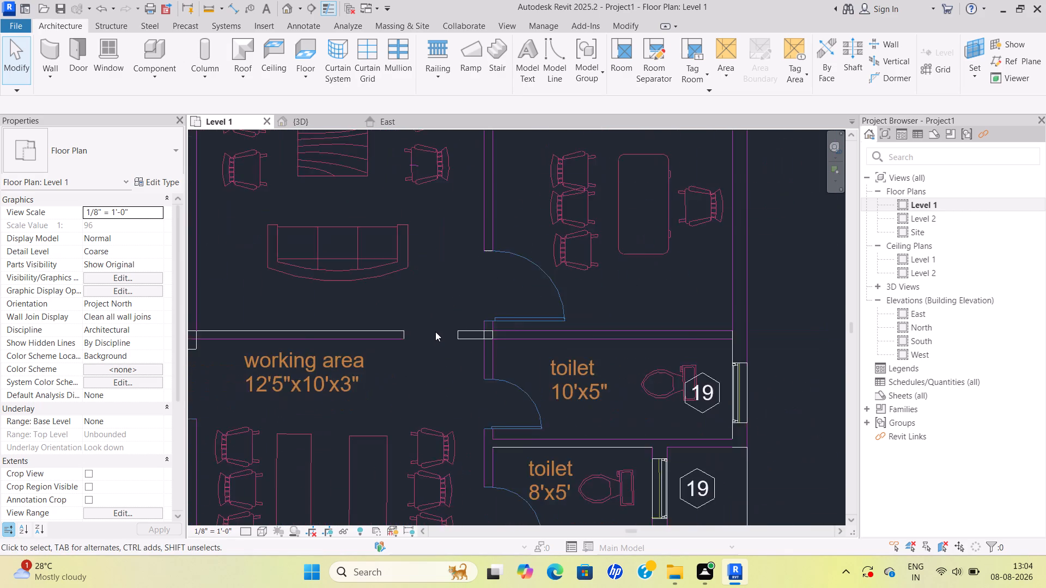
scroll(435, 332, "down", 5)
middle_click_drag(437, 326, 597, 316)
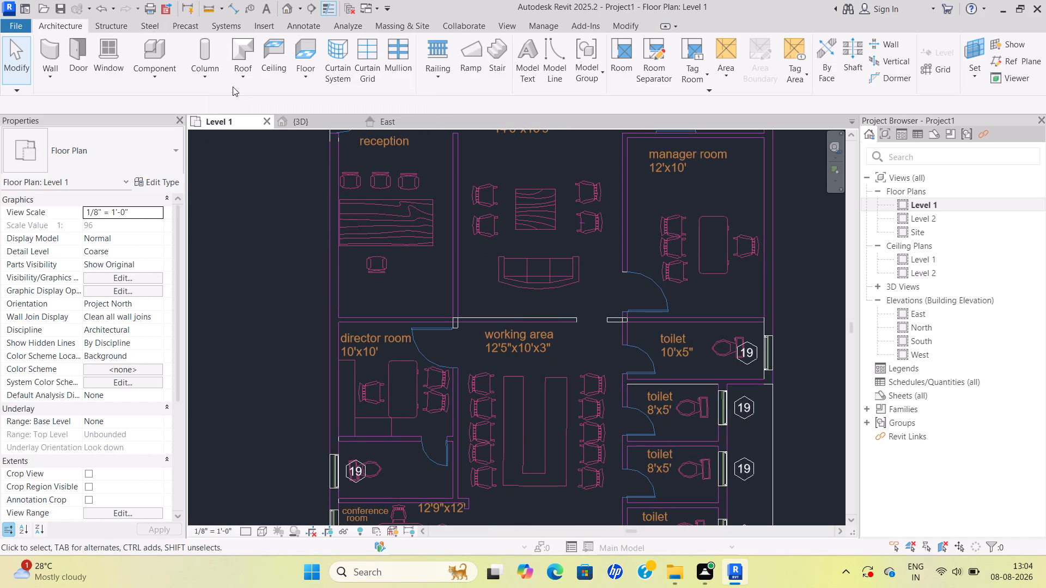
In the 3D view, delete the overlapping Fixed 36" x 48" windows above the h.r room window at the end nearest the pantry.
left_click(303, 122)
scroll(507, 323, "up", 4)
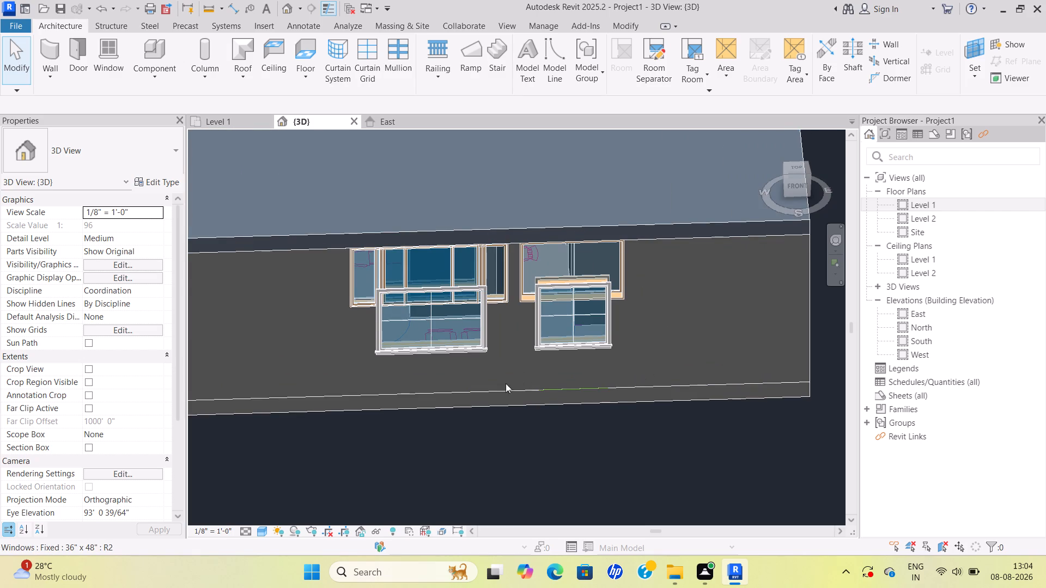
scroll(436, 273, "up", 6)
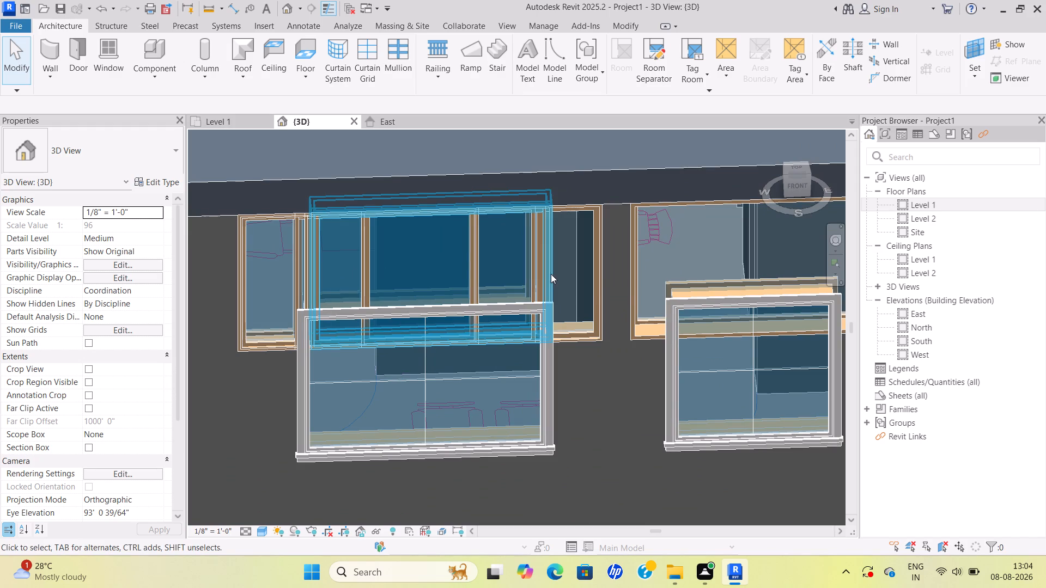
key("Escape")
left_click(239, 269)
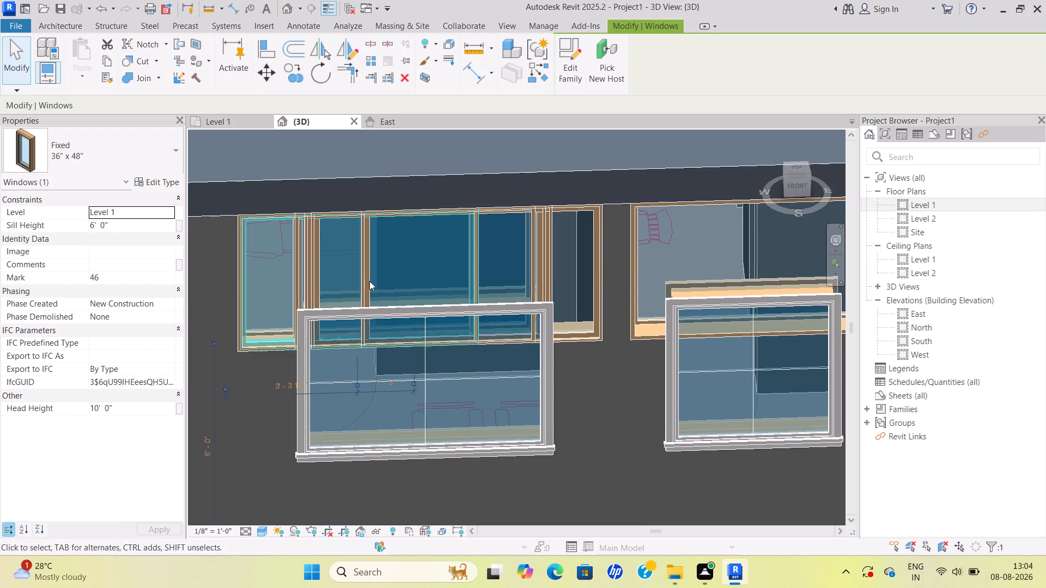
left_click(602, 279)
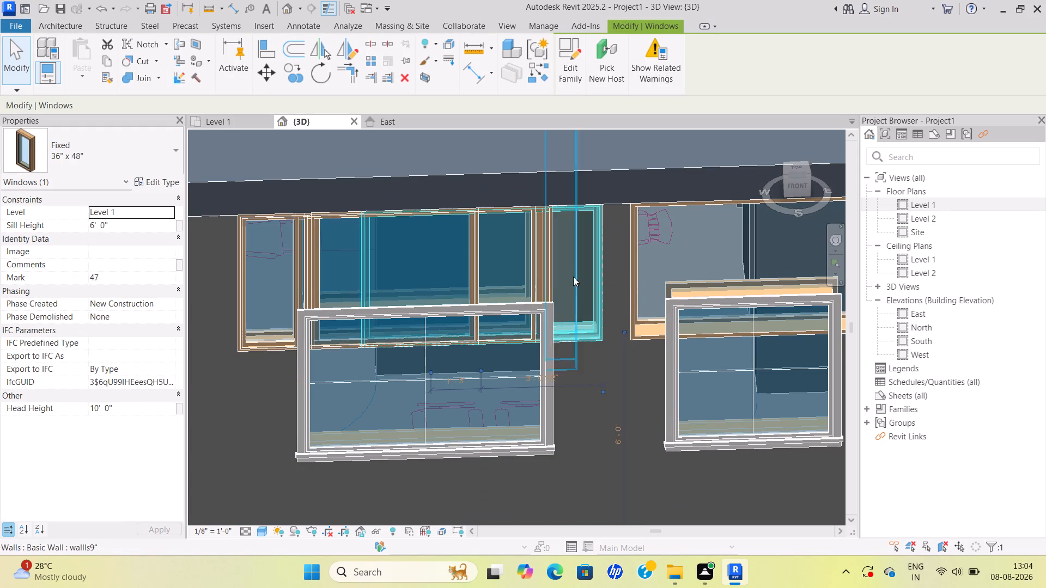
left_click(548, 274)
key("Delete")
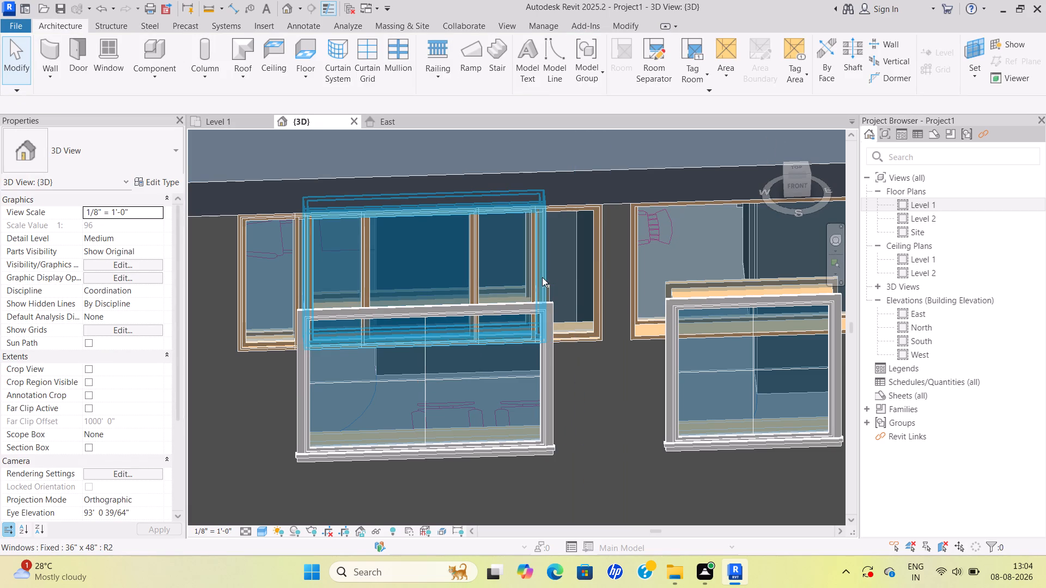
left_click(542, 277)
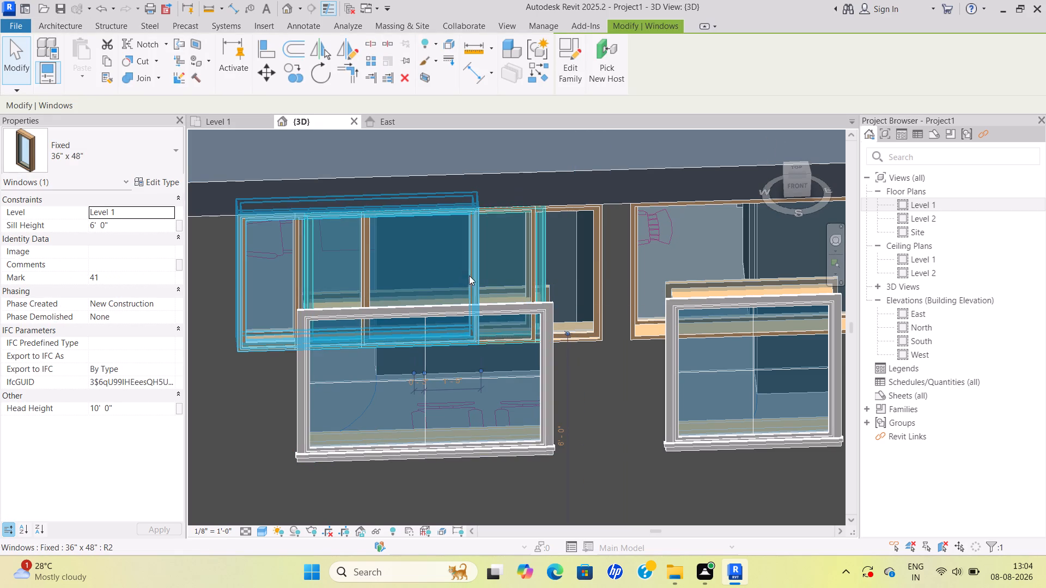
left_click(471, 276)
left_click(365, 284)
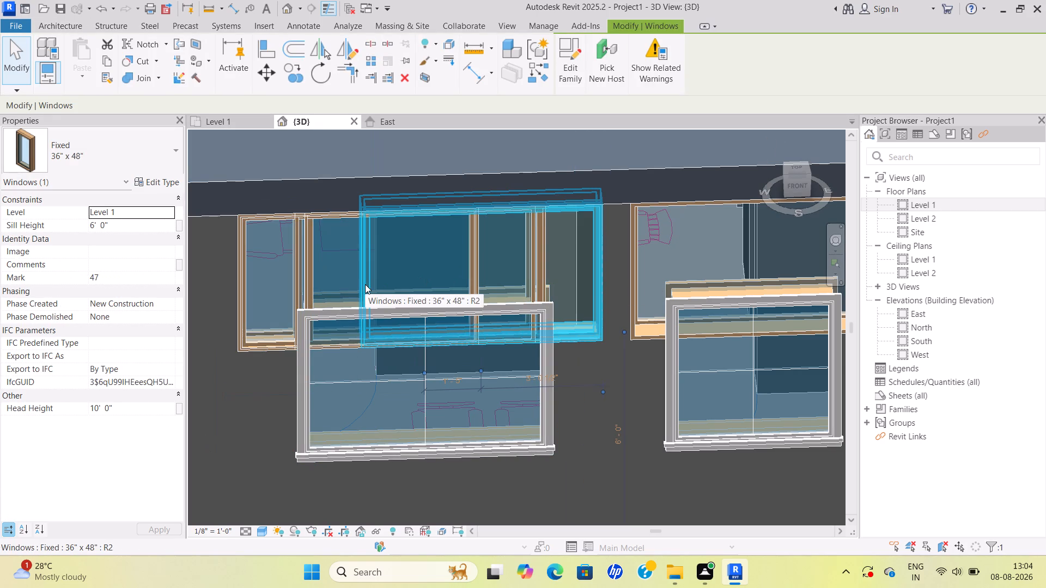
key("Delete")
Delete the remaining Fixed 36" x 48" windows stacked above the h.r room's 9' Window-Fixed window.
left_click(535, 244)
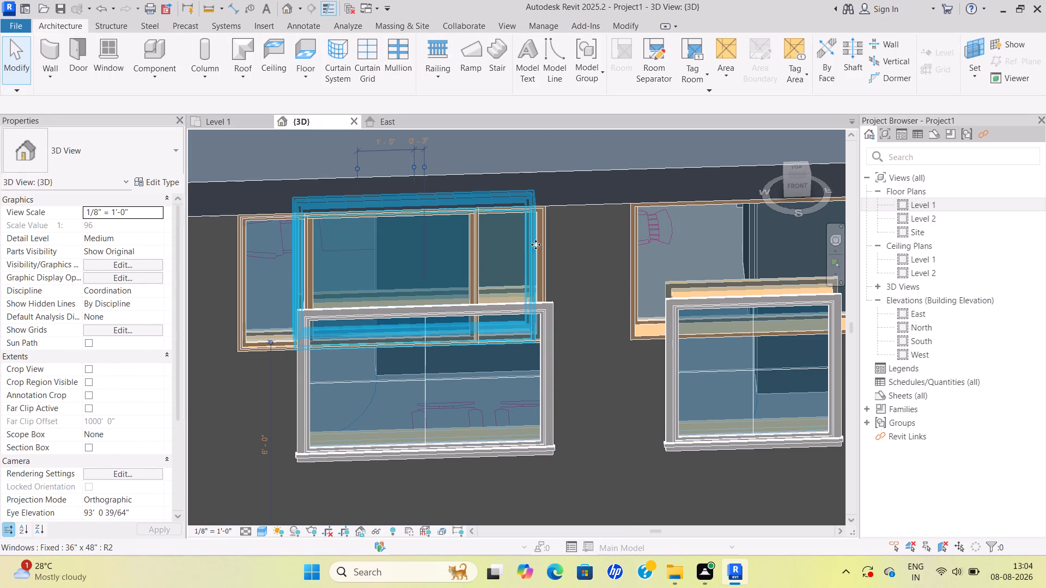
left_click(478, 255)
key("Delete")
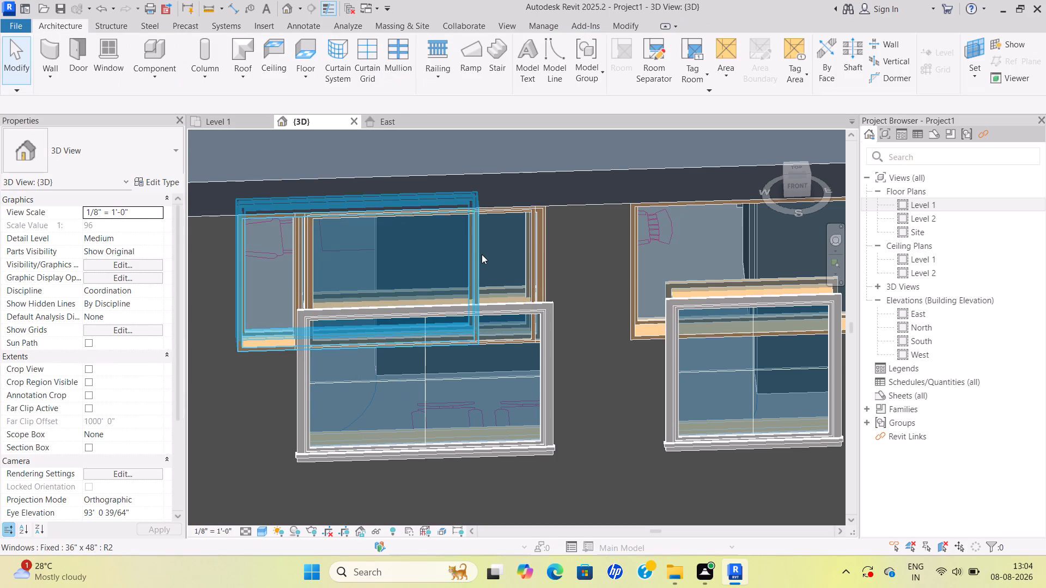
left_click(547, 267)
key("Delete")
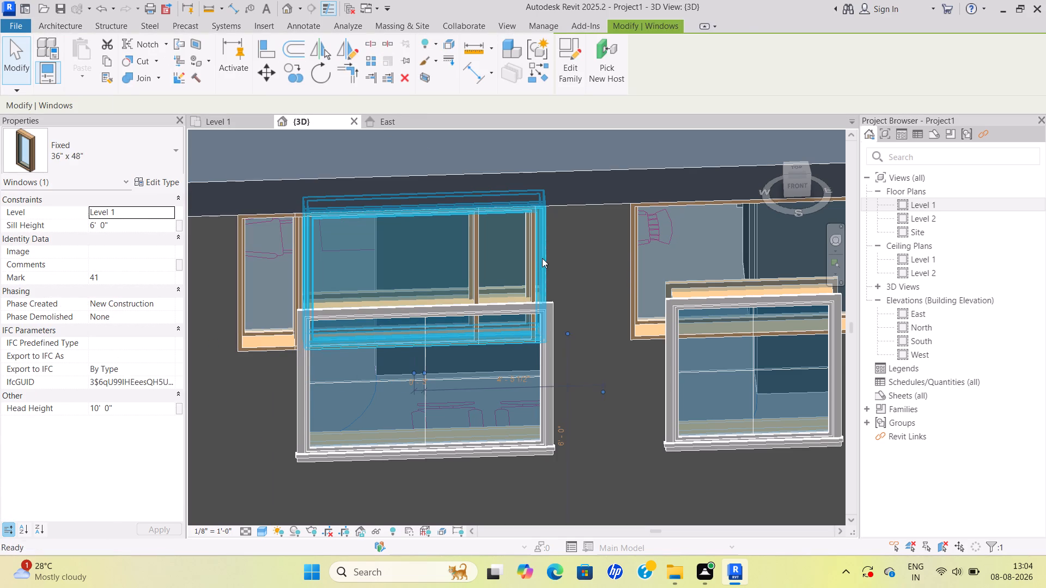
left_click(476, 264)
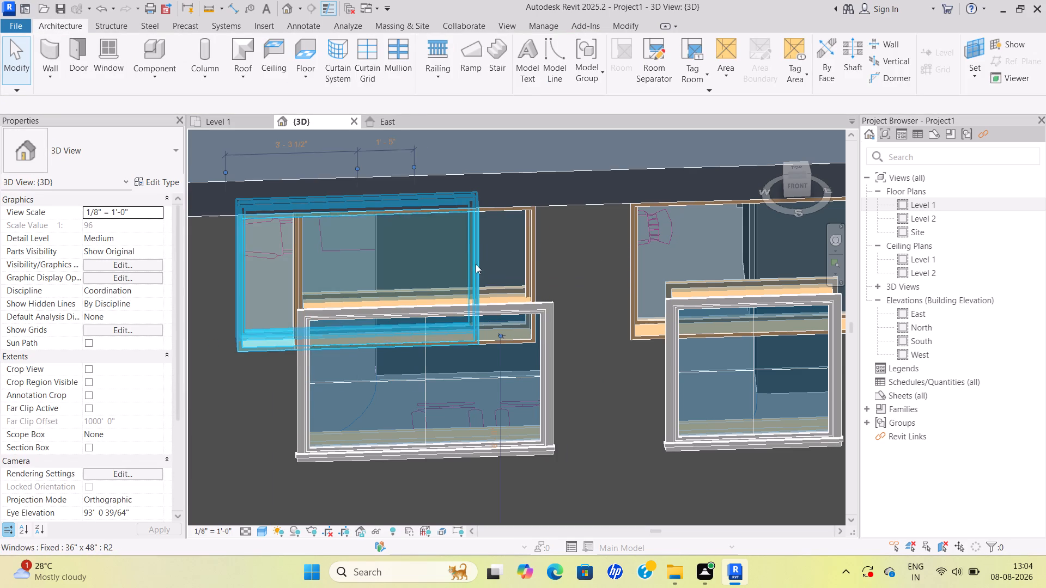
key("Delete")
left_click(530, 281)
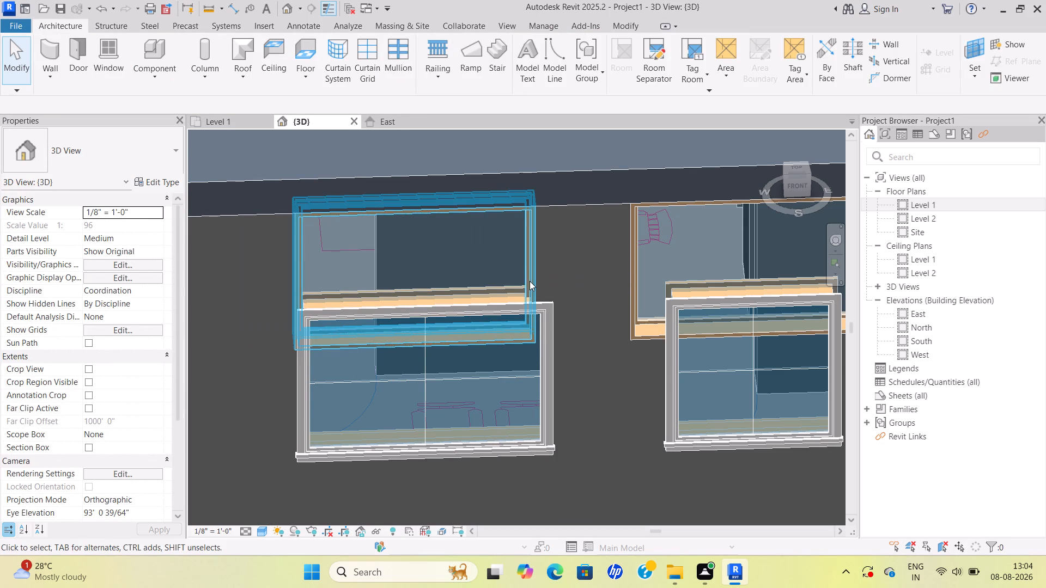
key("Delete")
Delete the 4' Window-Fixed window on the pantry's exterior wall.
scroll(536, 385, "down", 4)
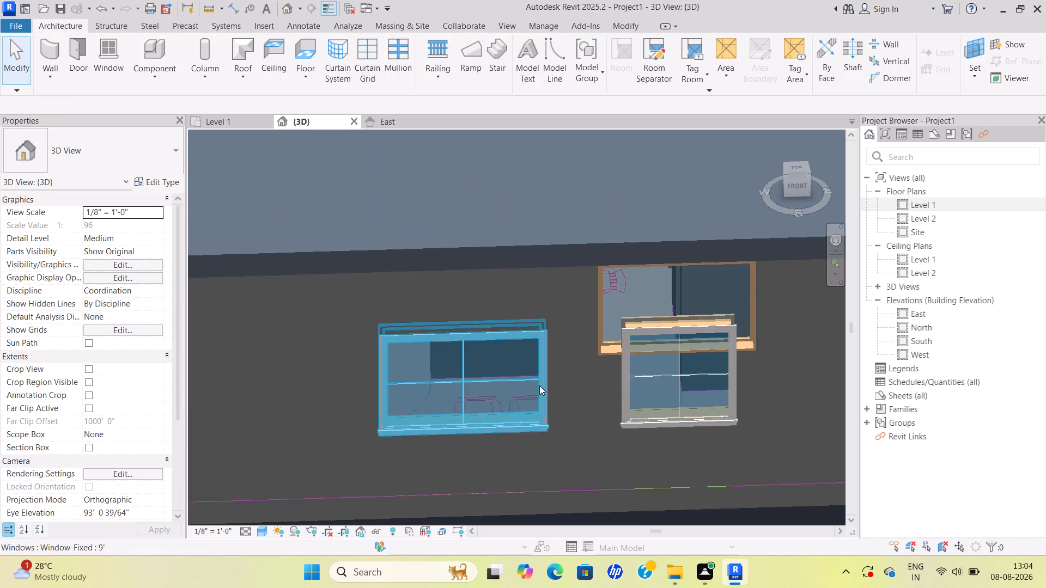
middle_click_drag(651, 298, 544, 303)
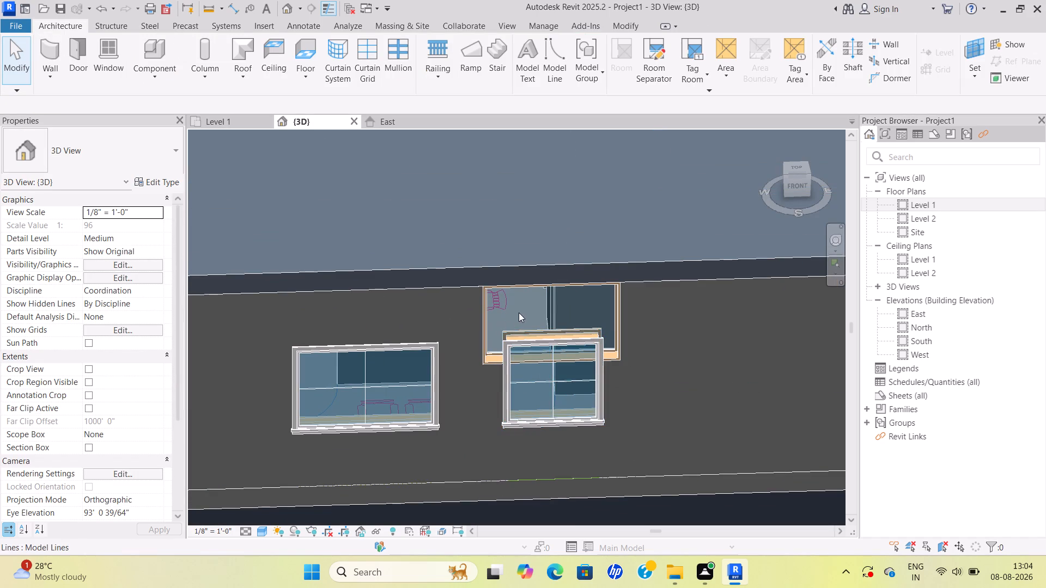
scroll(520, 312, "up", 3)
left_click(502, 398)
key("Delete")
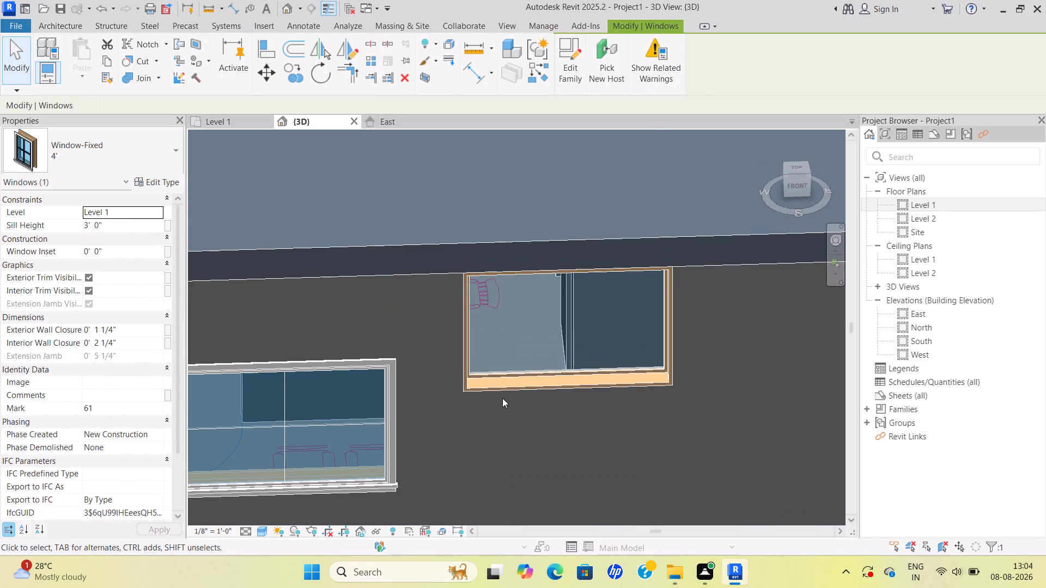
Examine the building exterior in 3D, focusing on the 3' Window-Fixed windows along the toilets' wall.
scroll(534, 397, "down", 6)
scroll(643, 386, "down", 4)
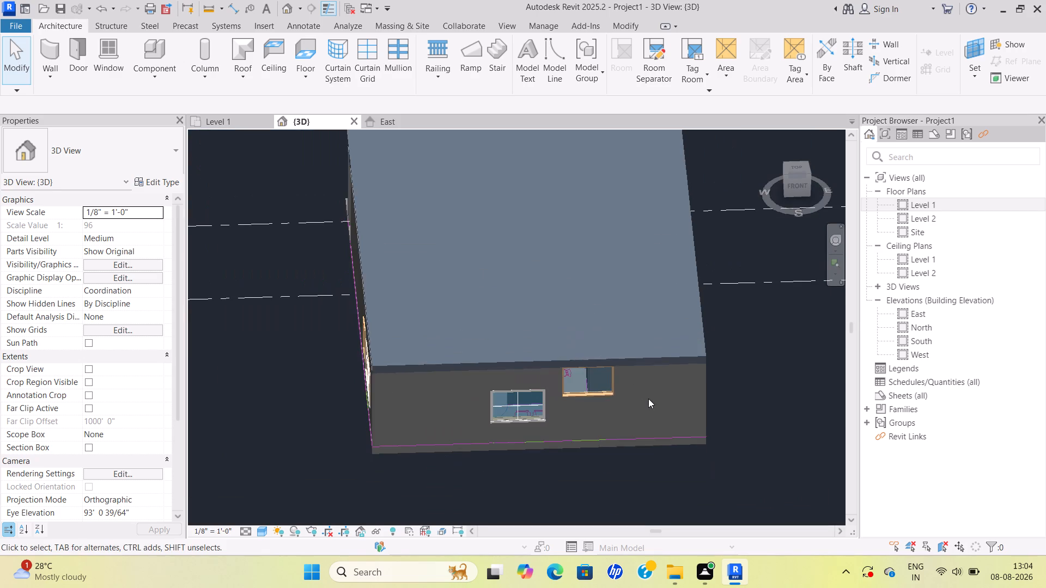
key("Escape")
scroll(661, 396, "down", 1)
middle_click_drag(661, 396, 660, 400, "shift")
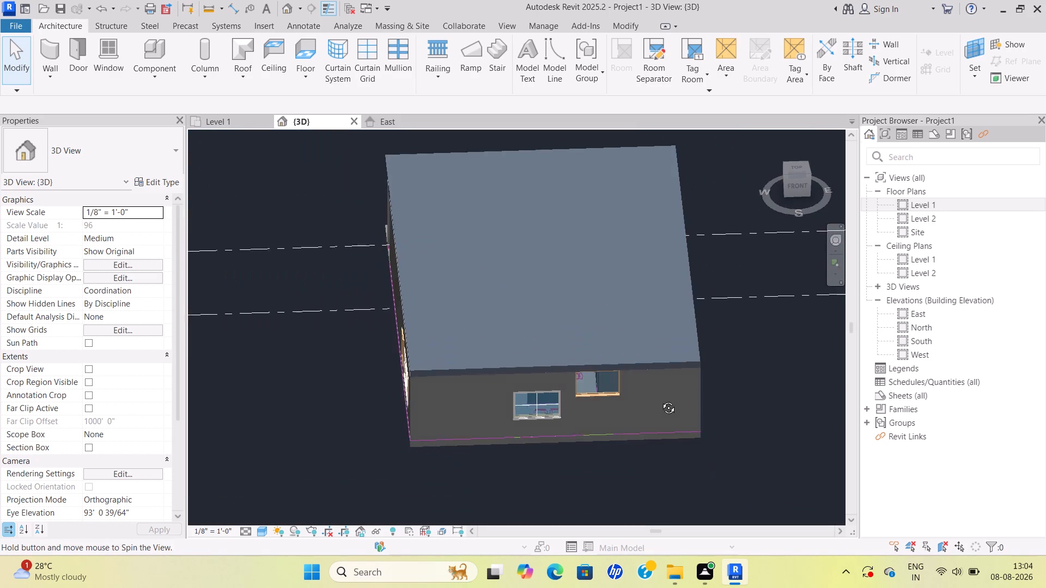
middle_click_drag(660, 400, 386, 407, "shift")
middle_click_drag(729, 363, 190, 302)
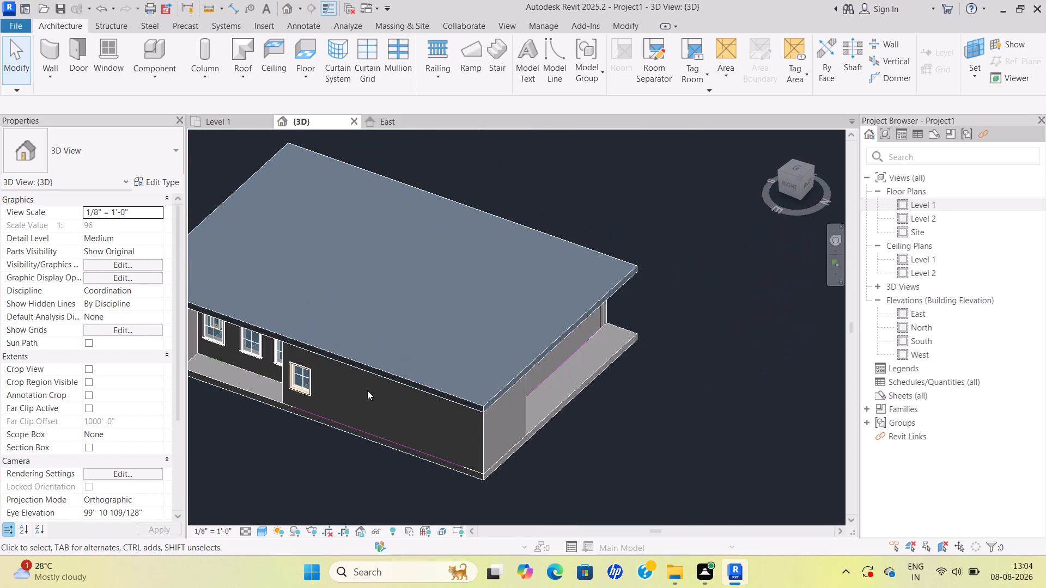
middle_click_drag(385, 413, 447, 389, "shift")
middle_click_drag(238, 317, 412, 360)
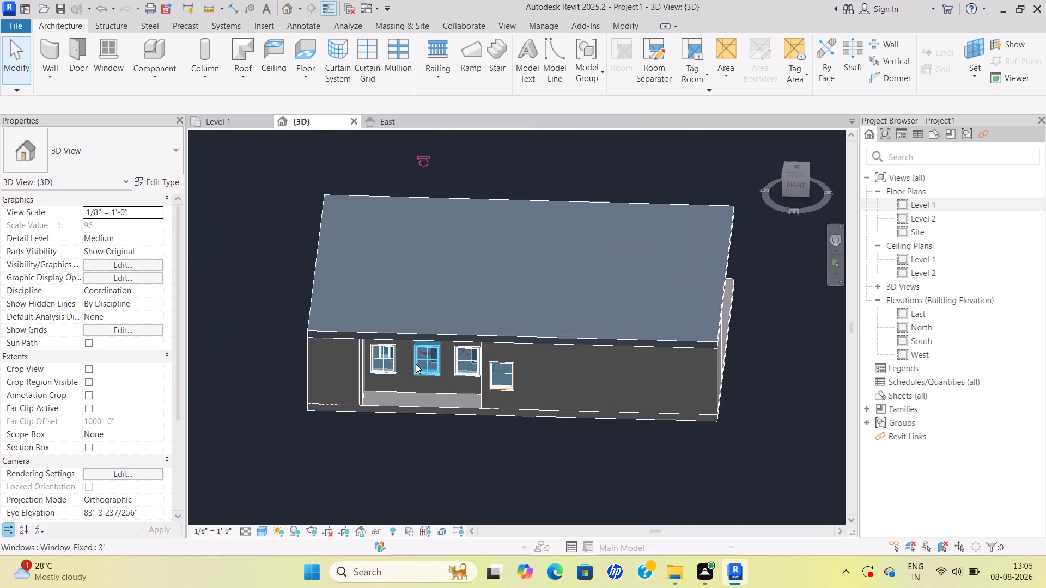
scroll(416, 366, "up", 11)
left_click(438, 394)
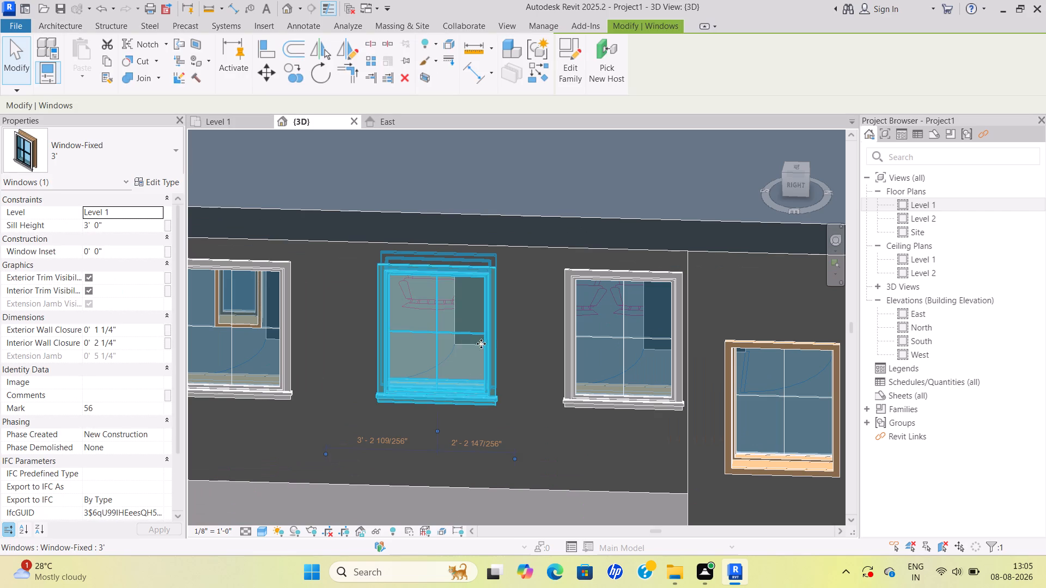
key("Escape")
scroll(597, 385, "up", 5)
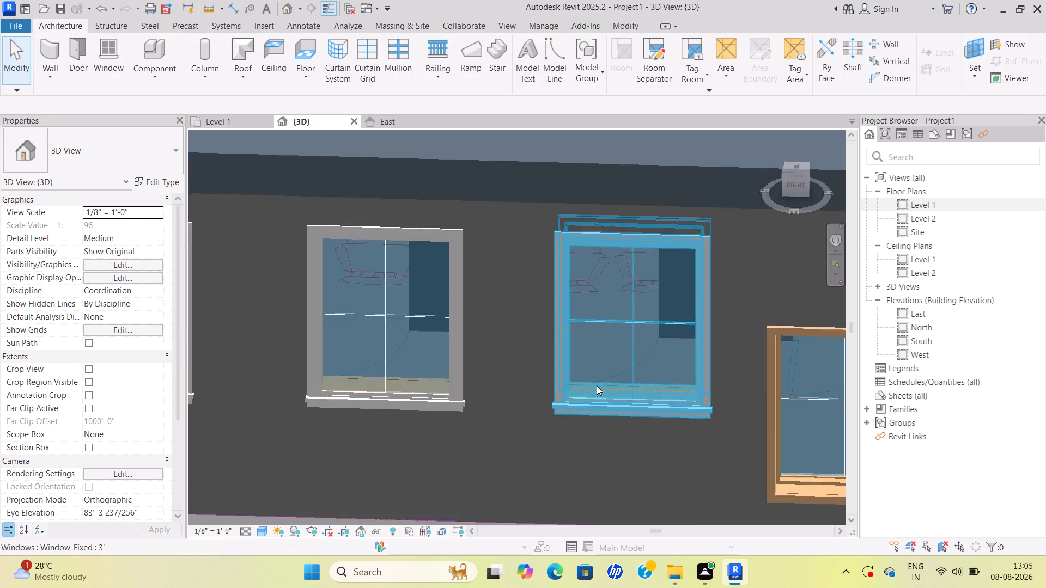
scroll(597, 385, "up", 2)
key("Escape")
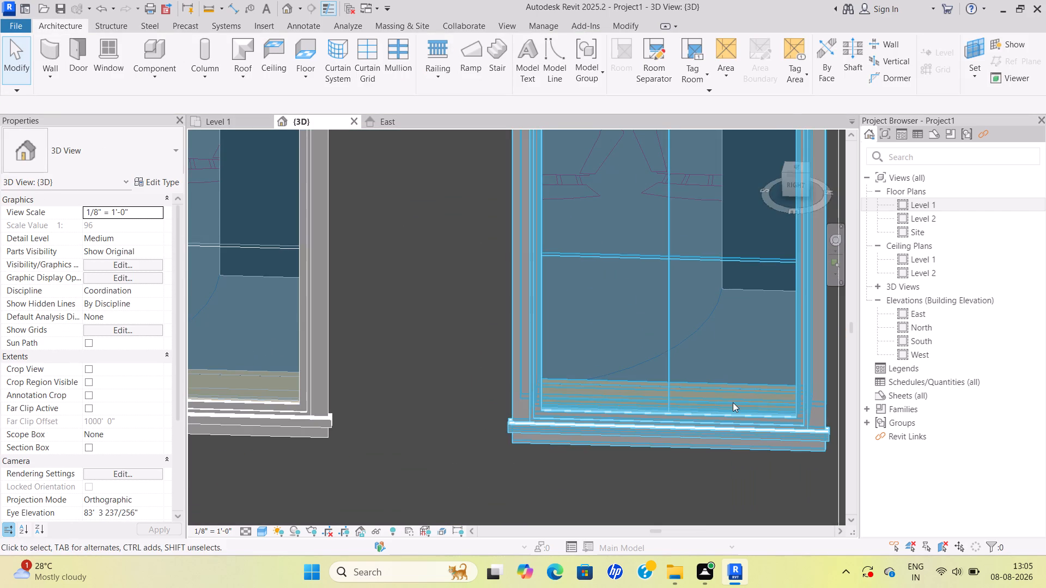
scroll(733, 402, "down", 2)
middle_click_drag(744, 380, 758, 364)
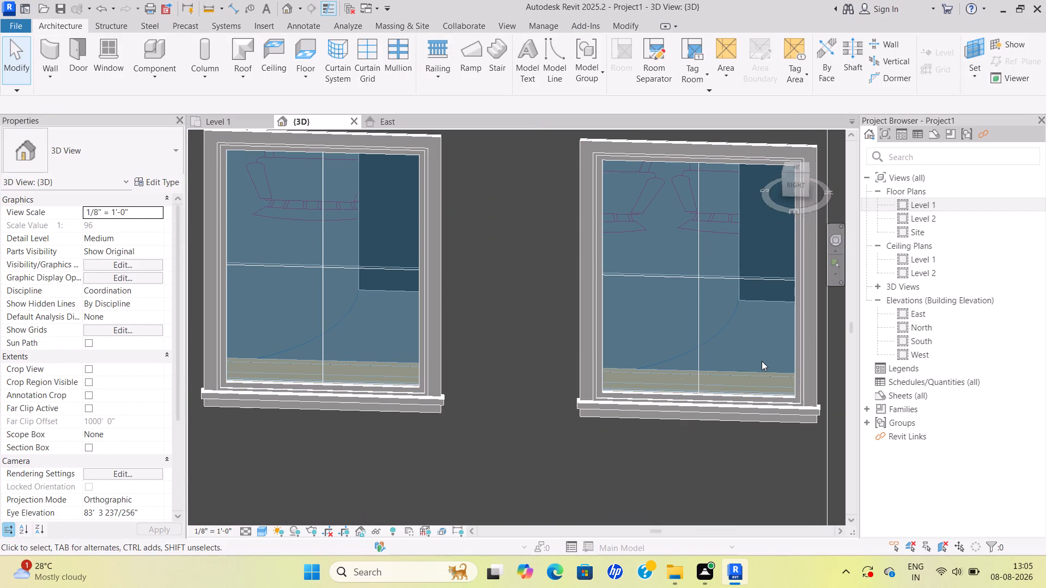
scroll(522, 382, "down", 1)
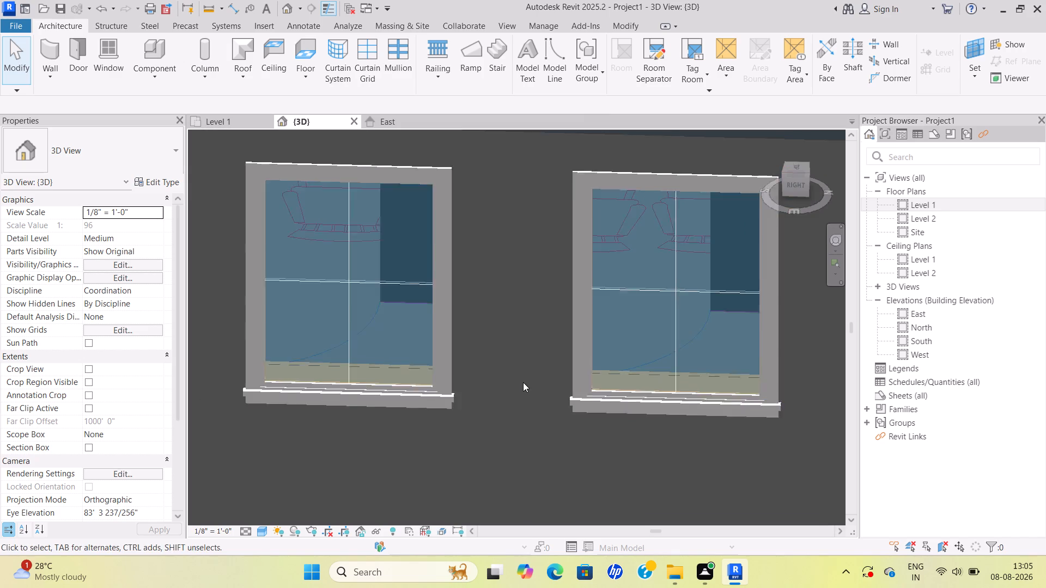
scroll(523, 382, "down", 1)
middle_click_drag(526, 382, 569, 355)
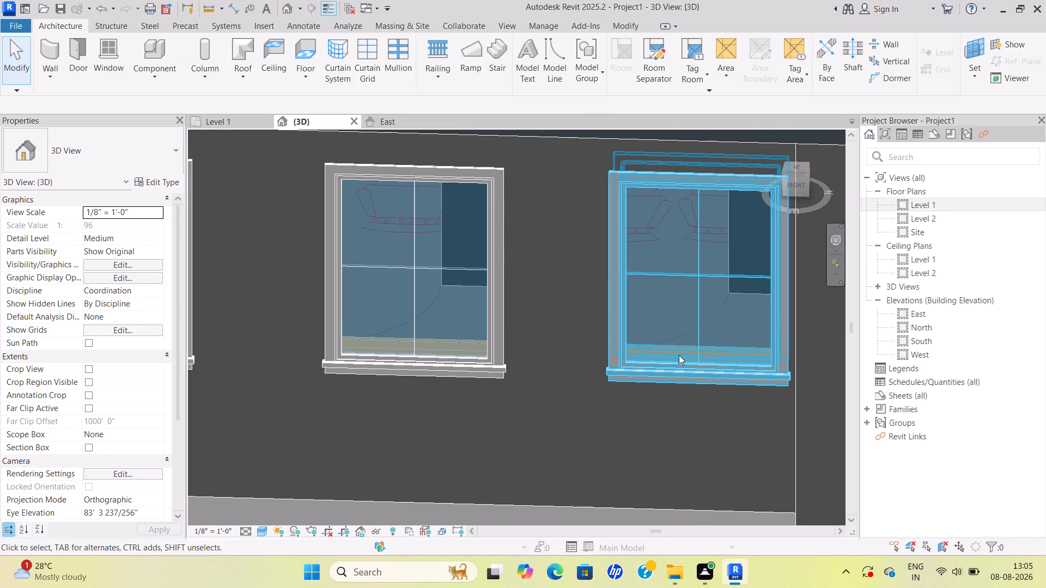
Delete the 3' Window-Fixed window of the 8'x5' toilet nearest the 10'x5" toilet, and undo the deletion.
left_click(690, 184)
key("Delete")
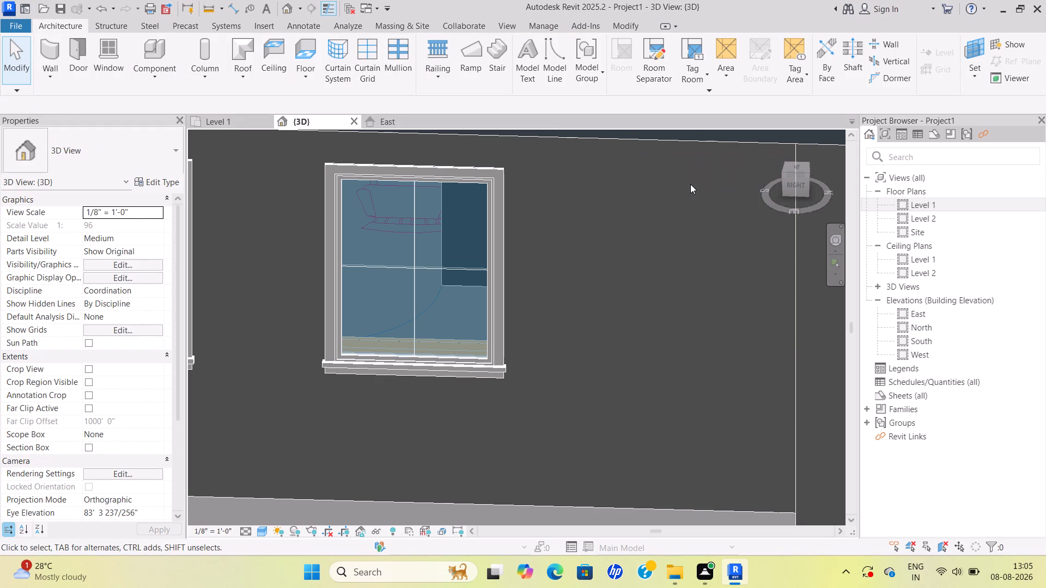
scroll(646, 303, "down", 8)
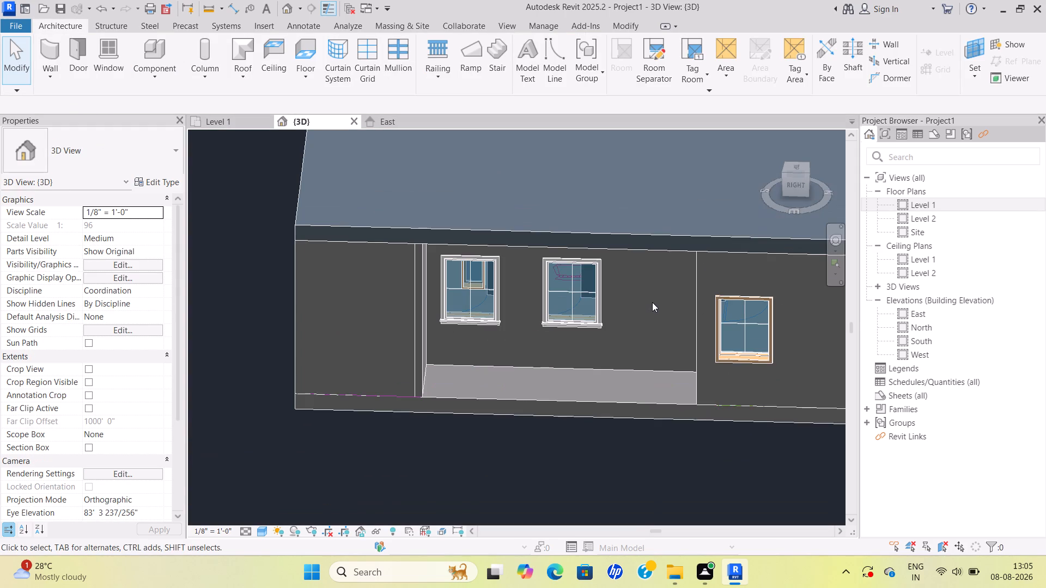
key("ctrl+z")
Examine the building exterior in 3D, from the row of windows on the right-side wall around the back wall.
scroll(653, 299, "down", 9)
scroll(767, 317, "up", 1)
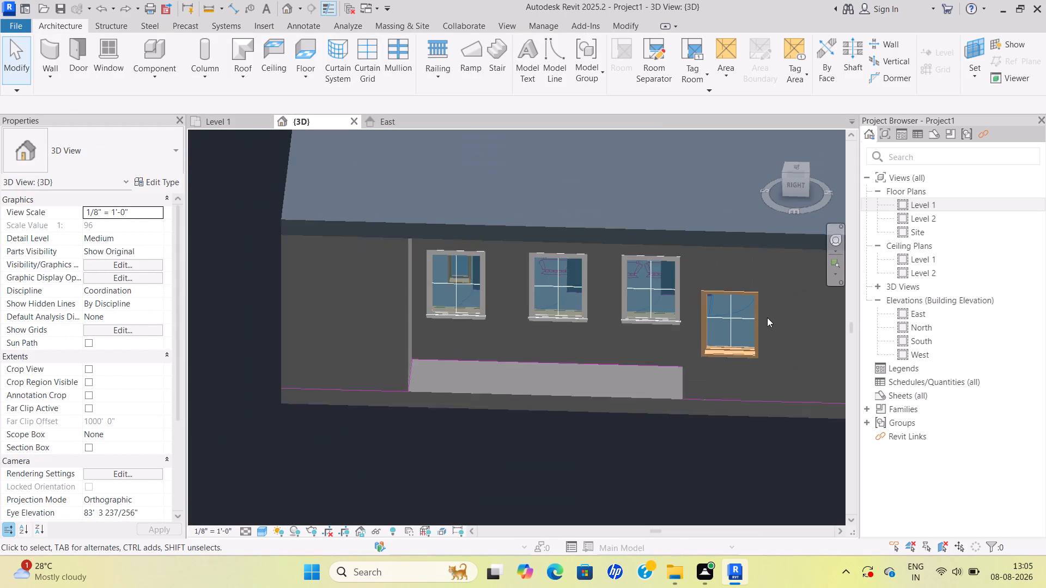
scroll(767, 317, "up", 2)
scroll(767, 317, "down", 4)
scroll(767, 315, "down", 1, "shift")
middle_click_drag(765, 315, 472, 371, "shift")
middle_click_drag(551, 383, 513, 172)
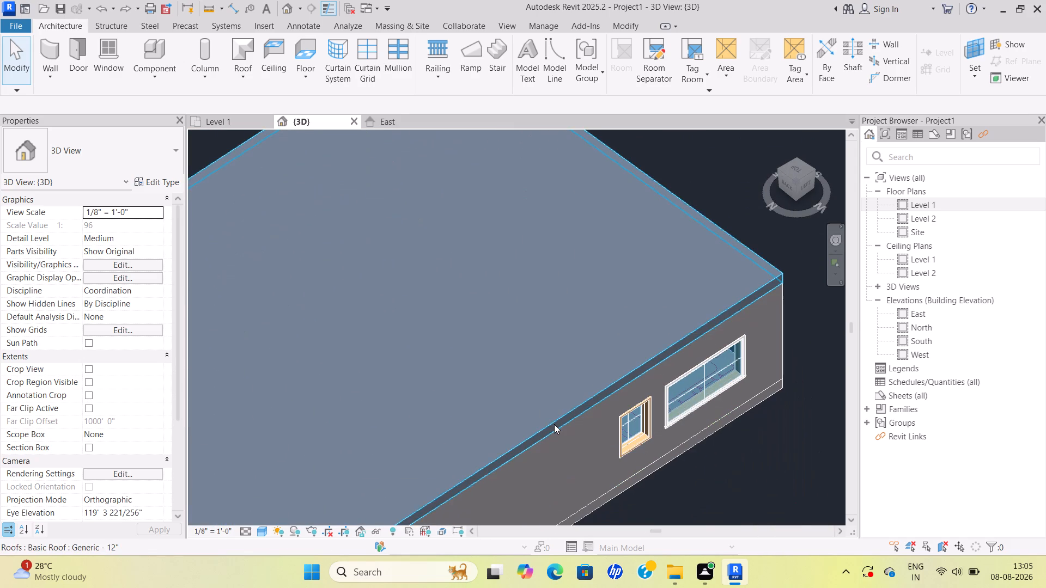
middle_click_drag(554, 424, 631, 313, "shift")
middle_click_drag(549, 270, 525, 369)
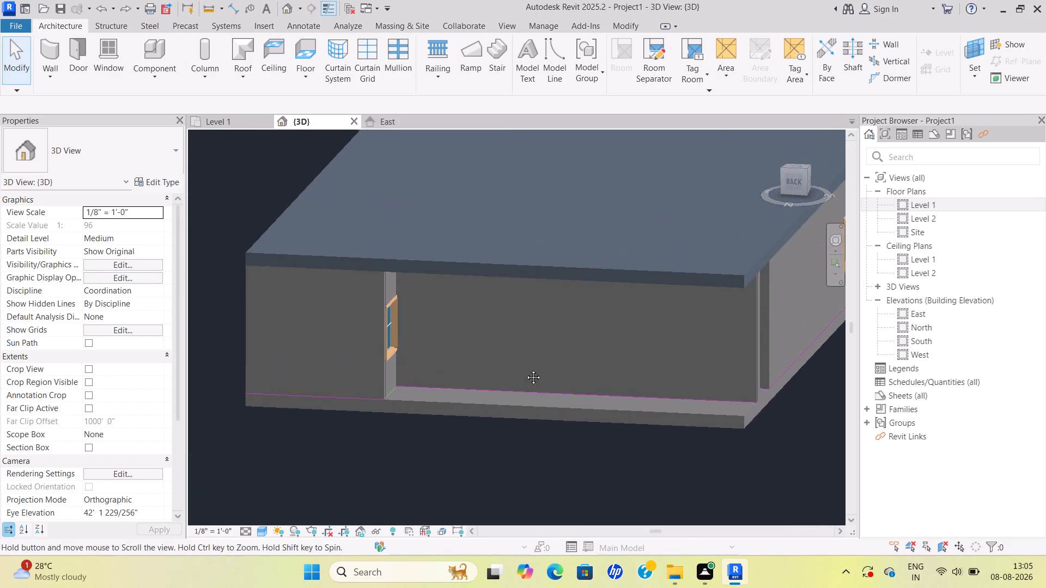
middle_click_drag(525, 369, 525, 370)
middle_click_drag(561, 313, 604, 353, "shift")
middle_click_drag(607, 304, 508, 298)
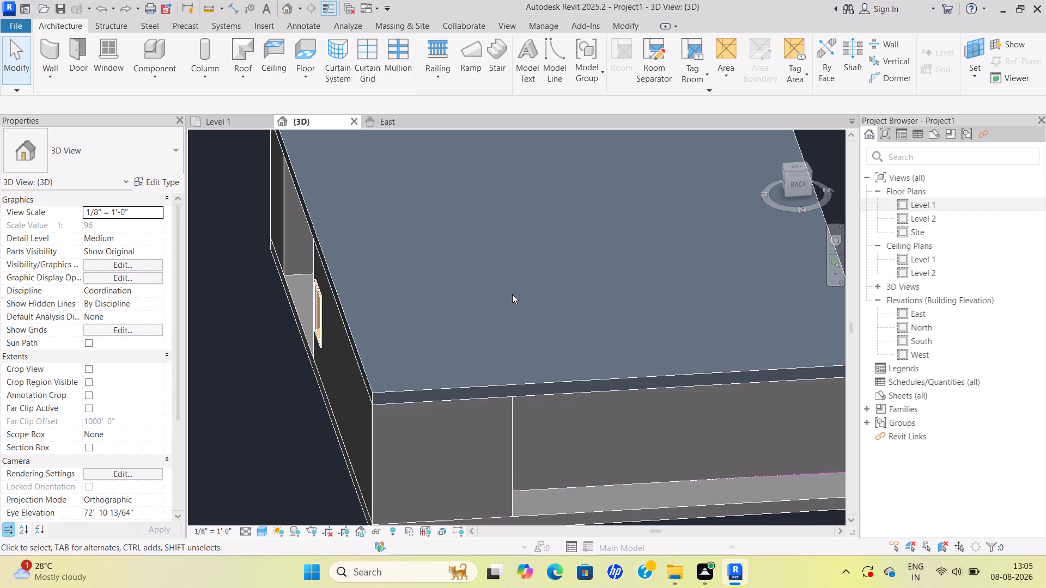
left_click(509, 314, "shift")
scroll(507, 313, "down", 1, "shift")
middle_click_drag(507, 313, 432, 321, "shift")
scroll(470, 389, "down", 1)
middle_click_drag(472, 392, 337, 334)
middle_click_drag(331, 330, 334, 322)
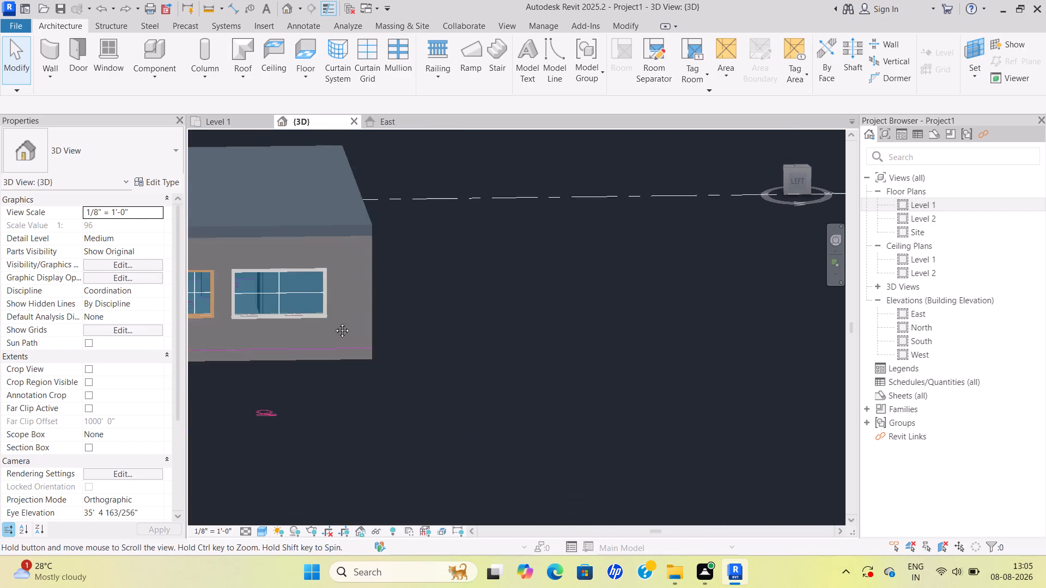
Inspect the 8' Window-Fixed window and the smaller window beside it on the left-side exterior wall in 3D.
middle_click_drag(334, 322, 554, 351)
scroll(554, 351, "down", 1)
middle_click_drag(522, 308, 480, 315)
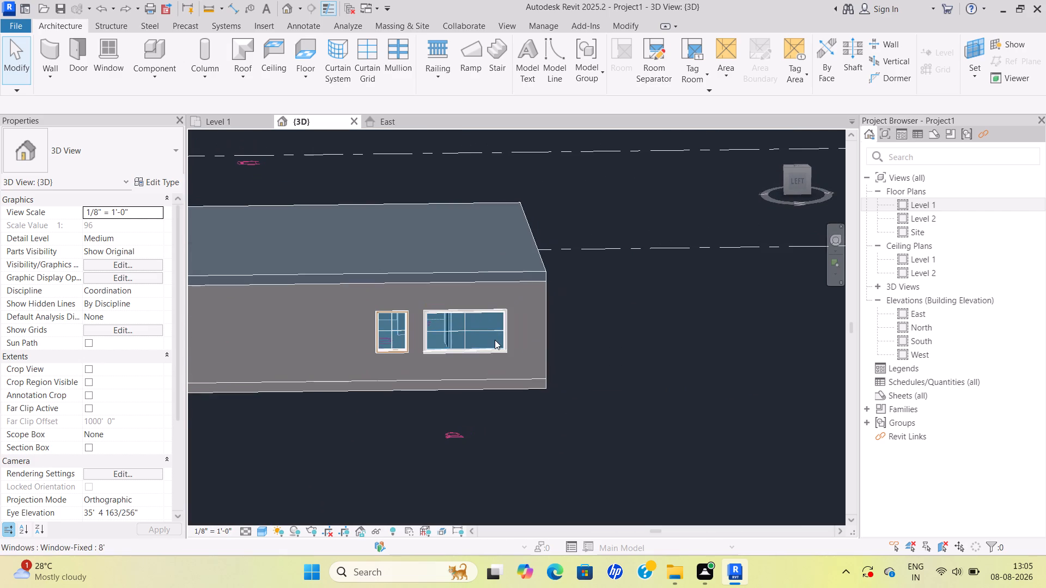
scroll(495, 338, "up", 10)
scroll(305, 352, "up", 5)
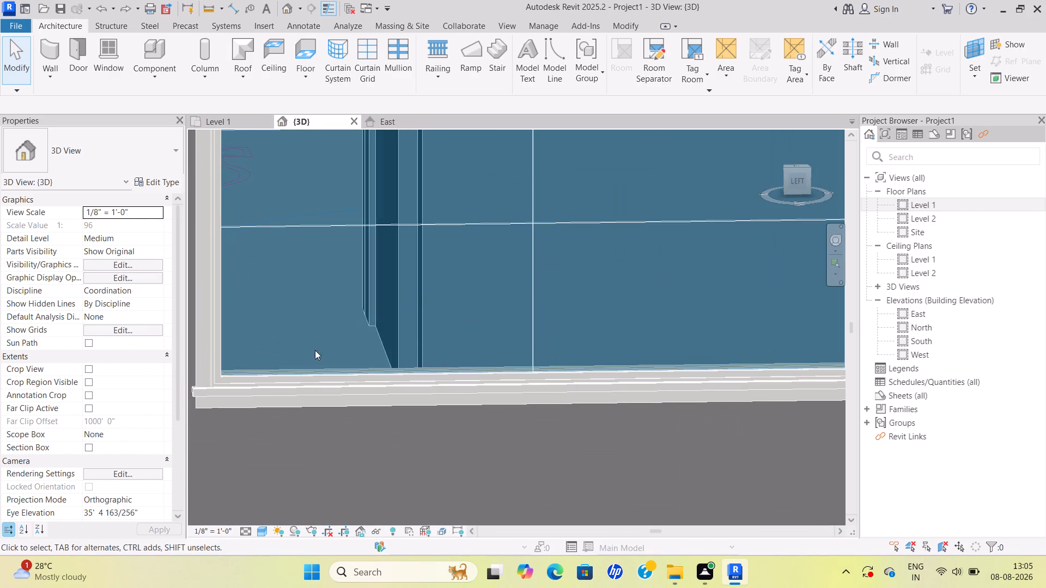
scroll(413, 352, "down", 4)
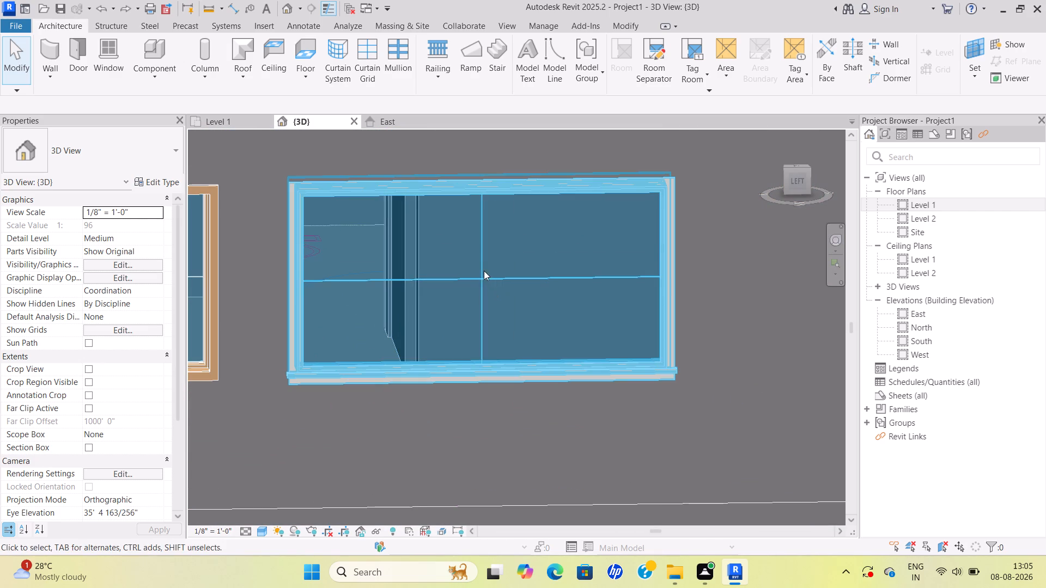
key("Escape")
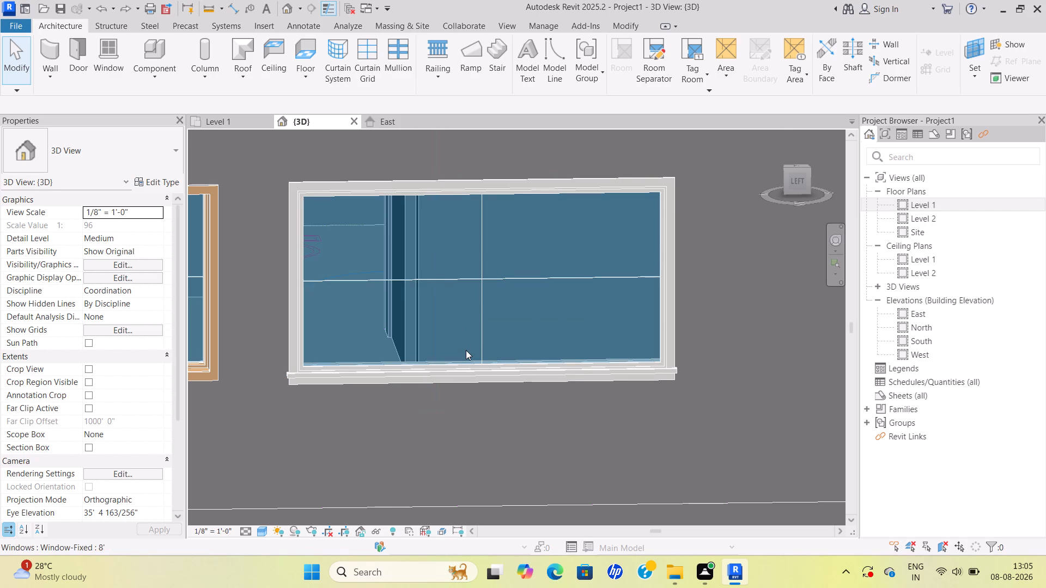
middle_click_drag(470, 351, 391, 356, "shift")
scroll(470, 351, "down", 2, "shift")
middle_click_drag(509, 225, 577, 314)
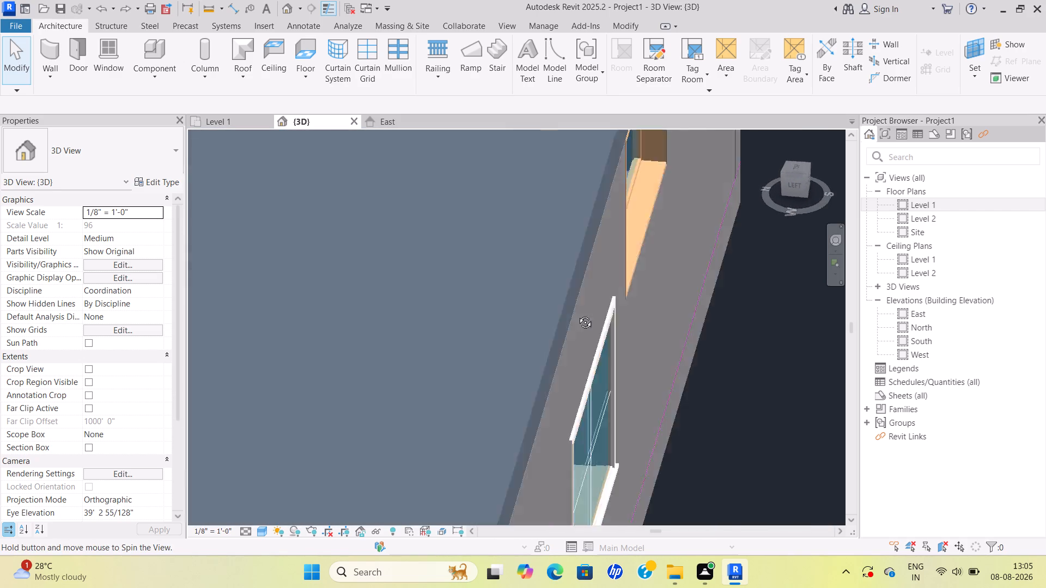
middle_click_drag(577, 314, 583, 322)
middle_click_drag(300, 372, 657, 302)
middle_click_drag(427, 363, 571, 240)
middle_click_drag(486, 415, 536, 253)
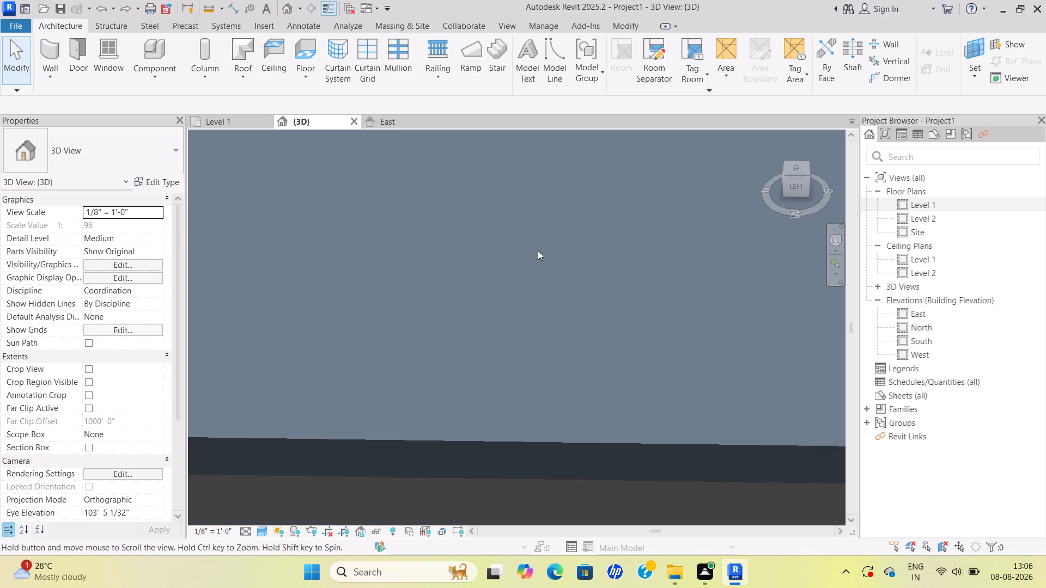
scroll(504, 307, "up", 1)
scroll(500, 314, "down", 5)
scroll(479, 432, "up", 4)
scroll(544, 476, "up", 1)
scroll(533, 461, "down", 5)
middle_click_drag(502, 423, 442, 279)
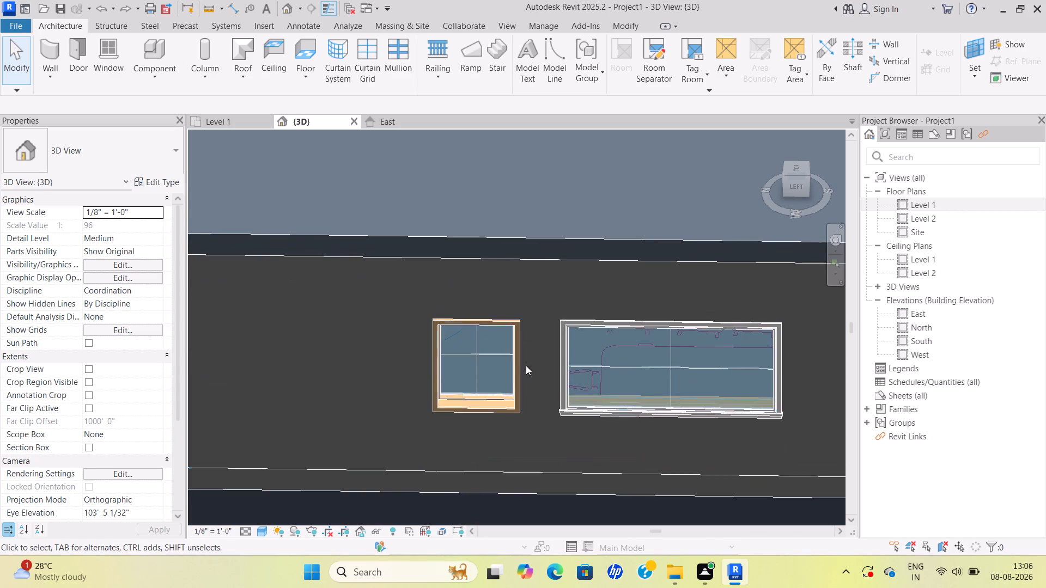
scroll(593, 393, "up", 5)
middle_click_drag(593, 391, 433, 346)
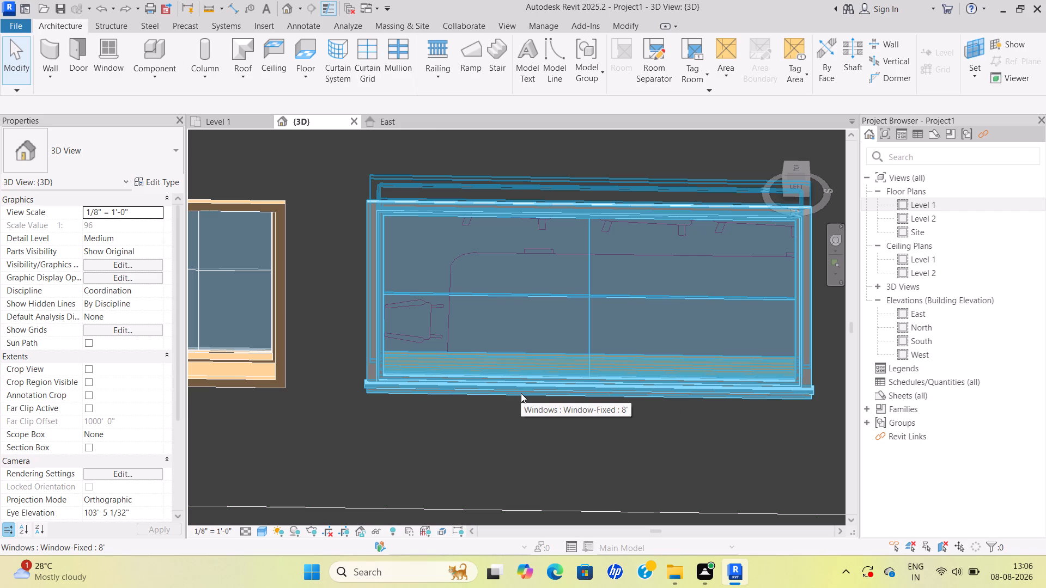
scroll(486, 415, "down", 1)
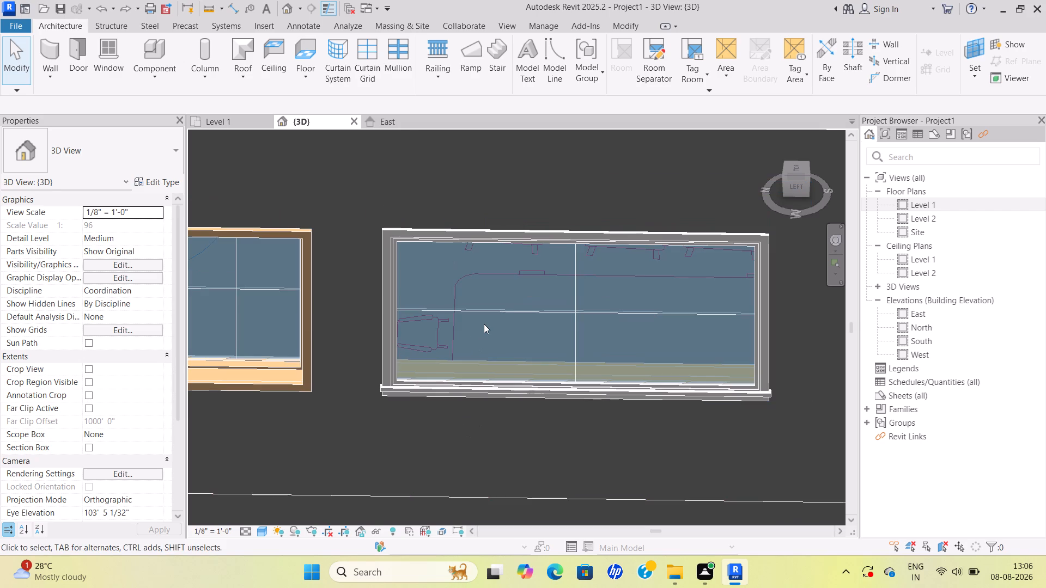
key("Escape")
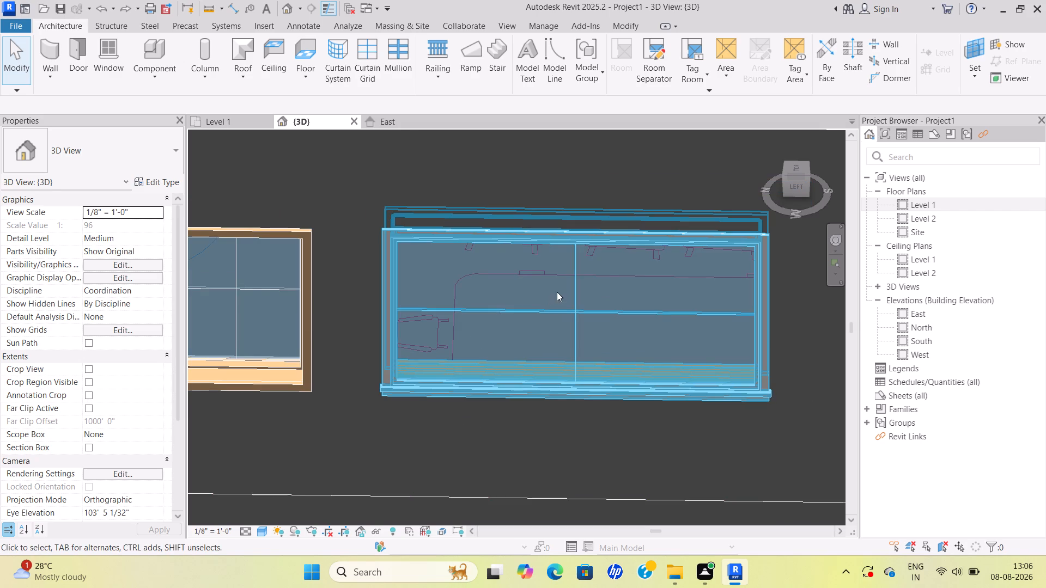
scroll(558, 290, "down", 1)
middle_click_drag(559, 290, 623, 273)
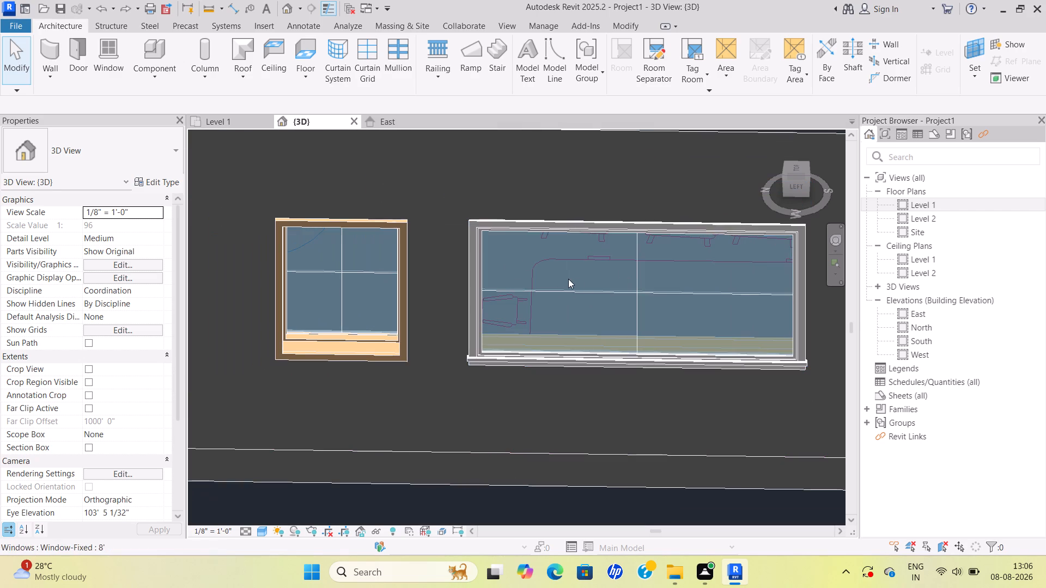
scroll(593, 299, "down", 1)
middle_click_drag(595, 299, 495, 381)
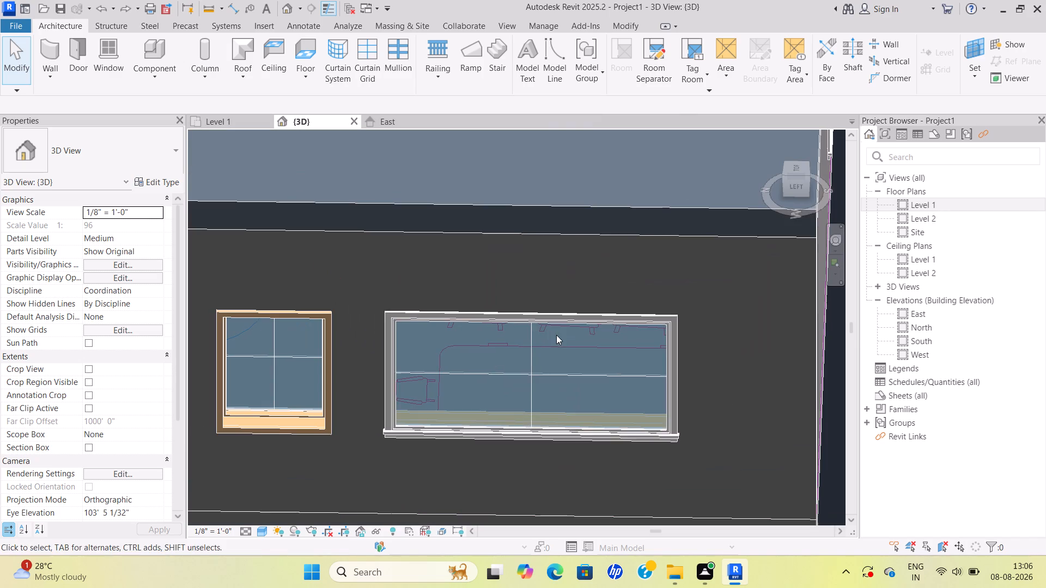
scroll(582, 327, "down", 1, "shift")
middle_click_drag(582, 327, 457, 333, "shift")
scroll(454, 288, "down", 1)
Examine the two windows on the front exterior wall and the adjoining building corner in 3D.
middle_click_drag(457, 288, 541, 405)
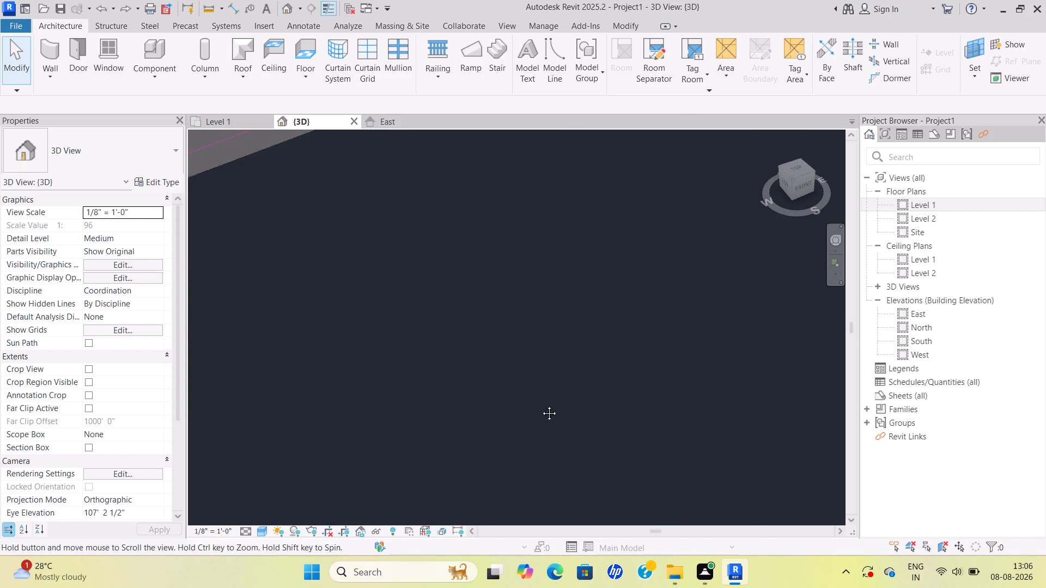
middle_click_drag(541, 405, 593, 425)
scroll(459, 264, "down", 5)
middle_click_drag(471, 231, 521, 408)
middle_click_drag(442, 374, 452, 378, "shift")
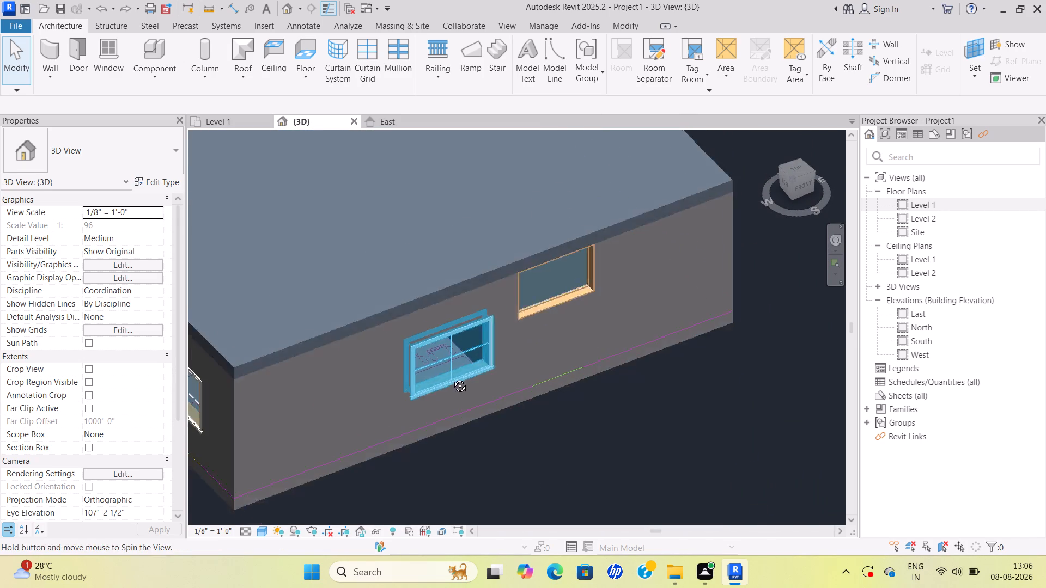
middle_click_drag(452, 378, 676, 307, "shift")
middle_click_drag(594, 419, 604, 261)
middle_click_drag(652, 390, 521, 376, "shift")
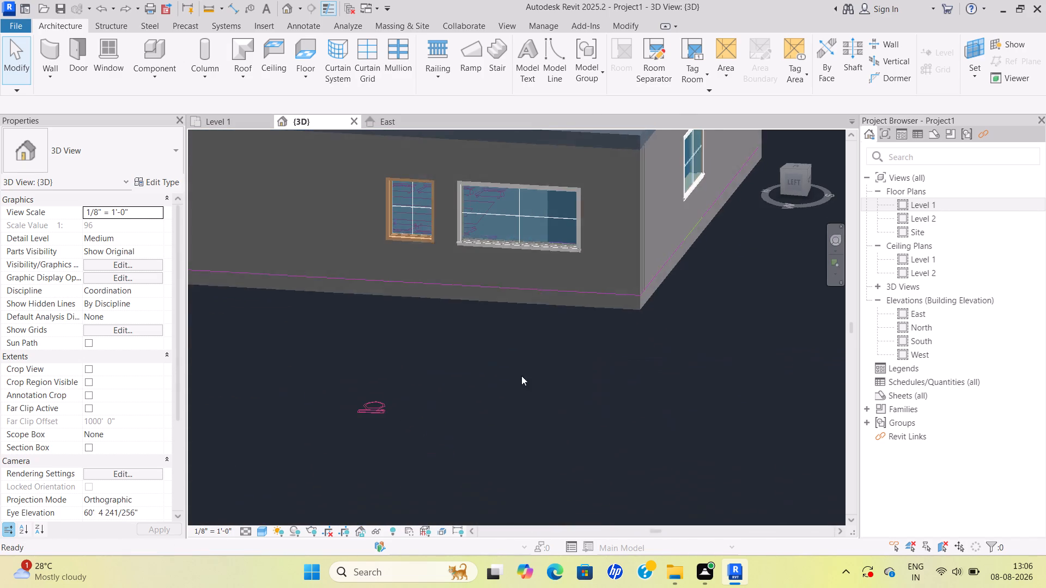
Compare the heights and alignment of the four windows along the right-side exterior wall in 3D.
middle_click_drag(410, 264, 620, 284, "shift")
scroll(499, 303, "up", 1, "shift")
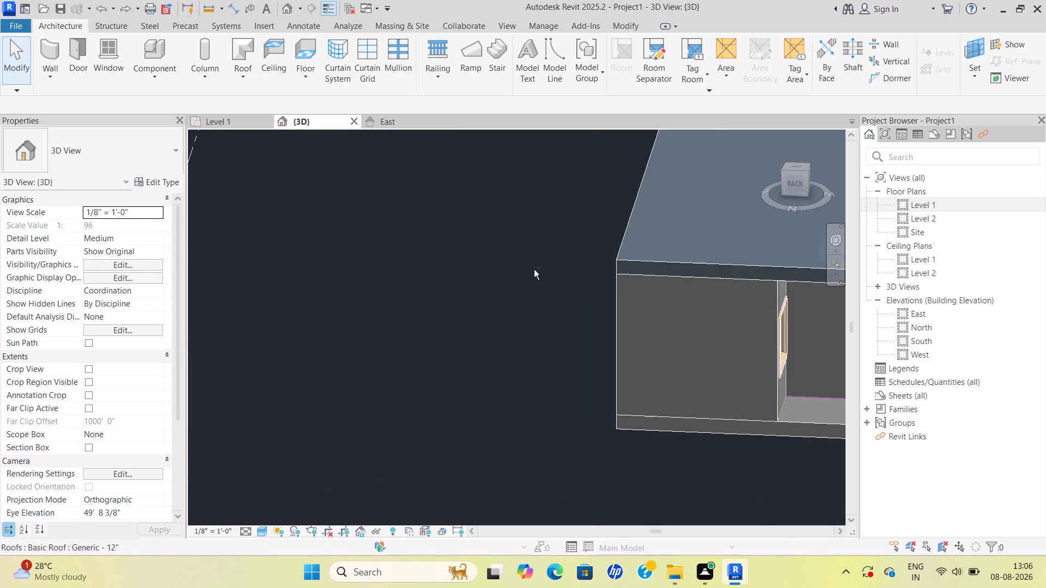
middle_click_drag(581, 267, 691, 324, "shift")
middle_click_drag(710, 215, 396, 365)
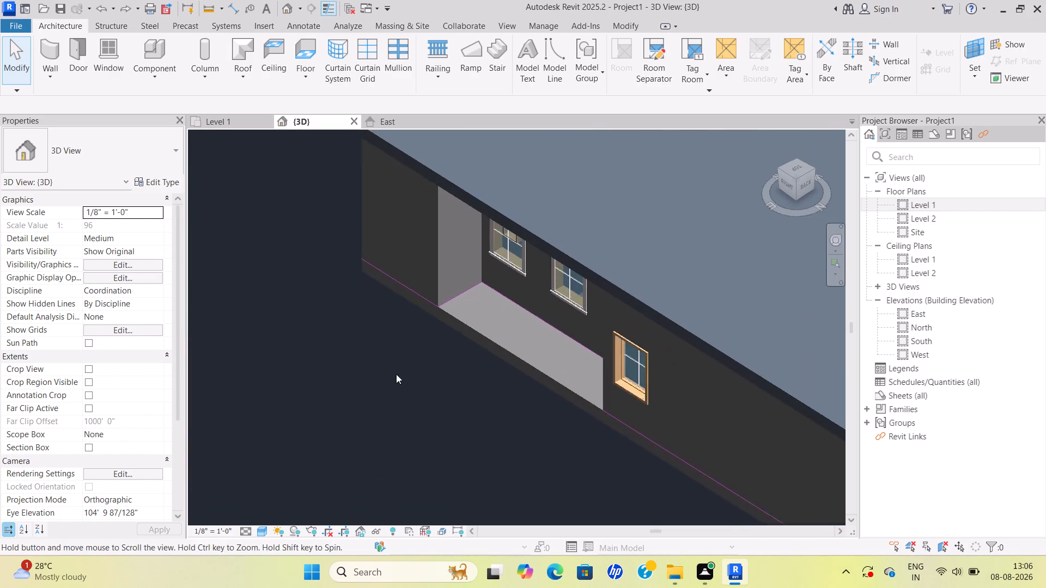
middle_click_drag(690, 414, 774, 327)
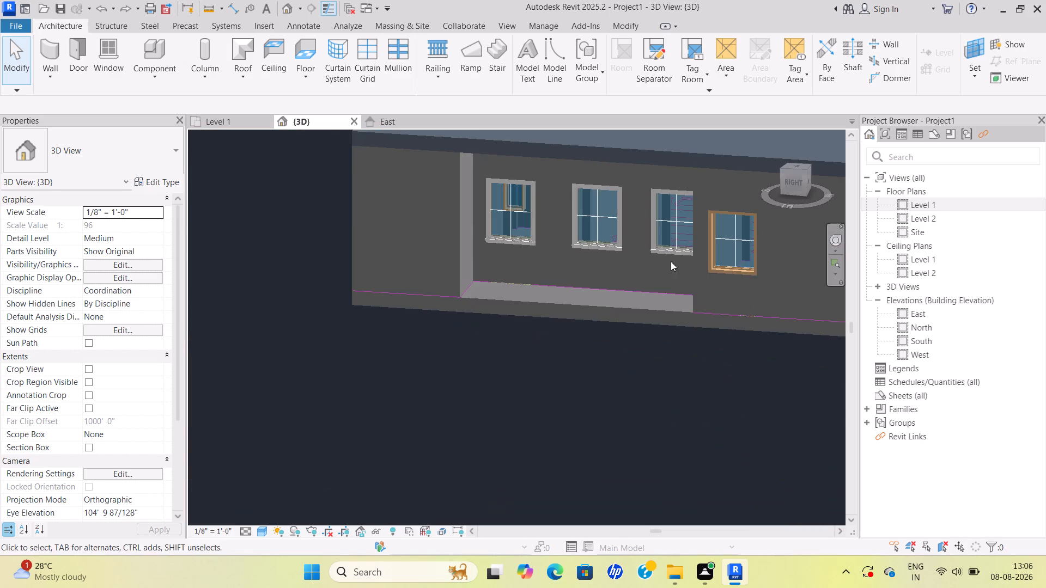
middle_click_drag(625, 221, 605, 350)
middle_click_drag(739, 352, 762, 245)
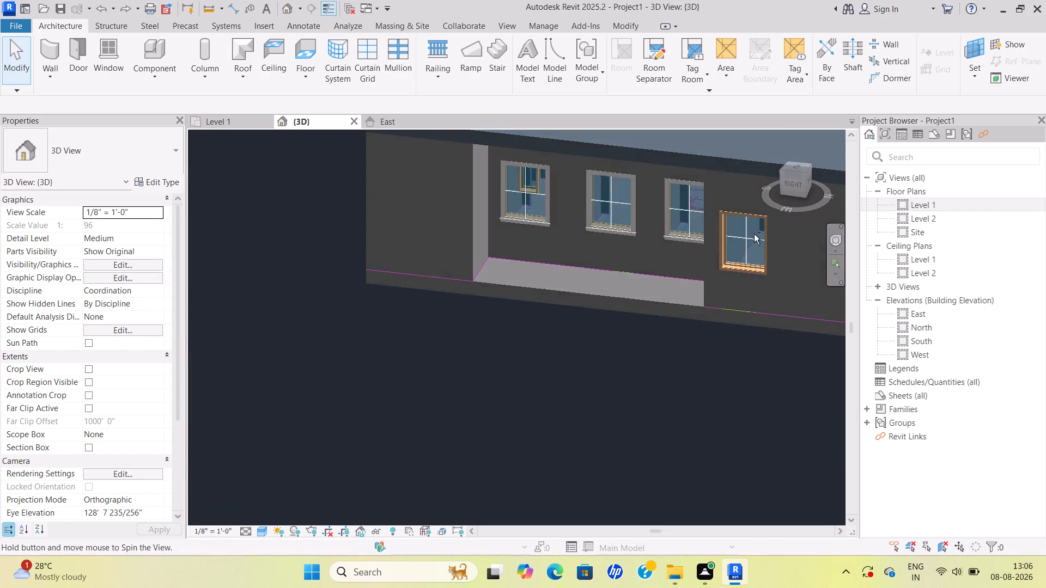
middle_click_drag(670, 191, 579, 404)
middle_click_drag(652, 460, 683, 412, "shift")
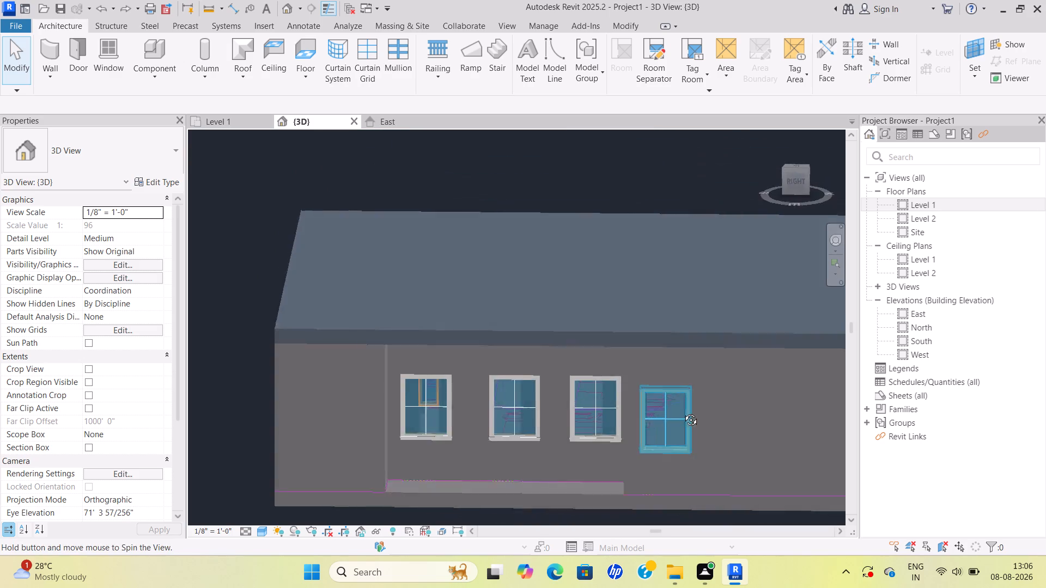
middle_click_drag(683, 412, 685, 405, "shift")
middle_click_drag(749, 402, 390, 400, "shift")
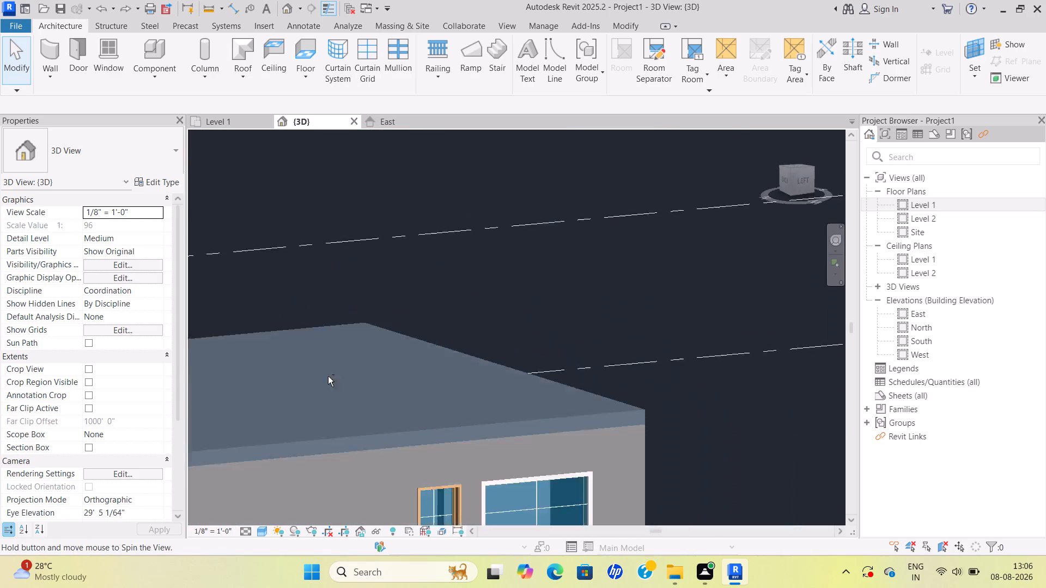
Inspect the 3' Window-Fixed window next to the 8' window on the left-side exterior wall up close.
middle_click_drag(488, 420, 525, 303)
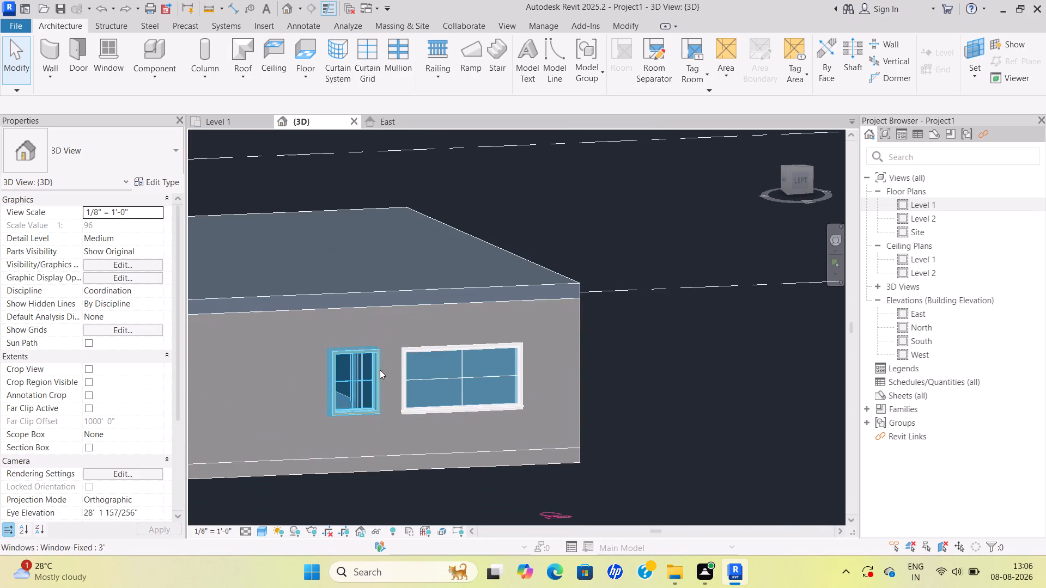
scroll(363, 373, "up", 11)
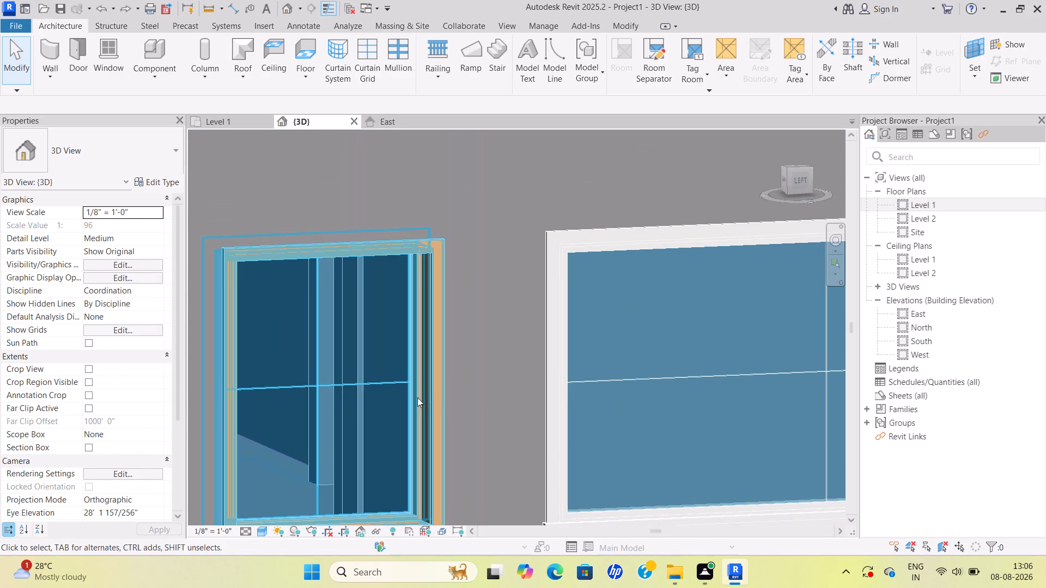
scroll(422, 393, "down", 1)
middle_click_drag(419, 381, 442, 285)
scroll(439, 290, "down", 4)
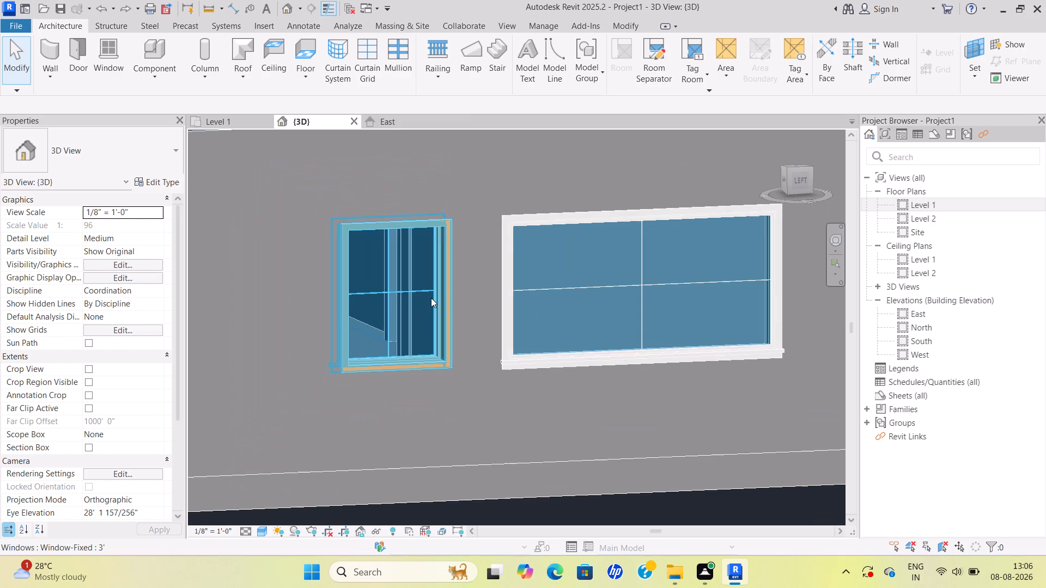
scroll(430, 298, "down", 2)
scroll(456, 336, "down", 6)
middle_click_drag(454, 328, 519, 389)
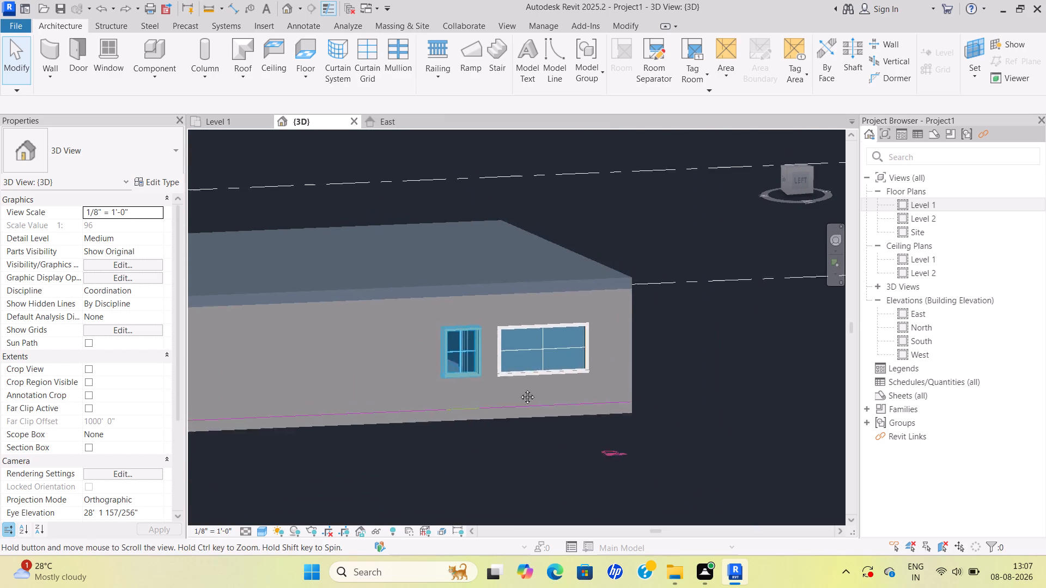
middle_click_drag(519, 389, 610, 393)
scroll(325, 338, "down", 1)
middle_click_drag(294, 314, 466, 333)
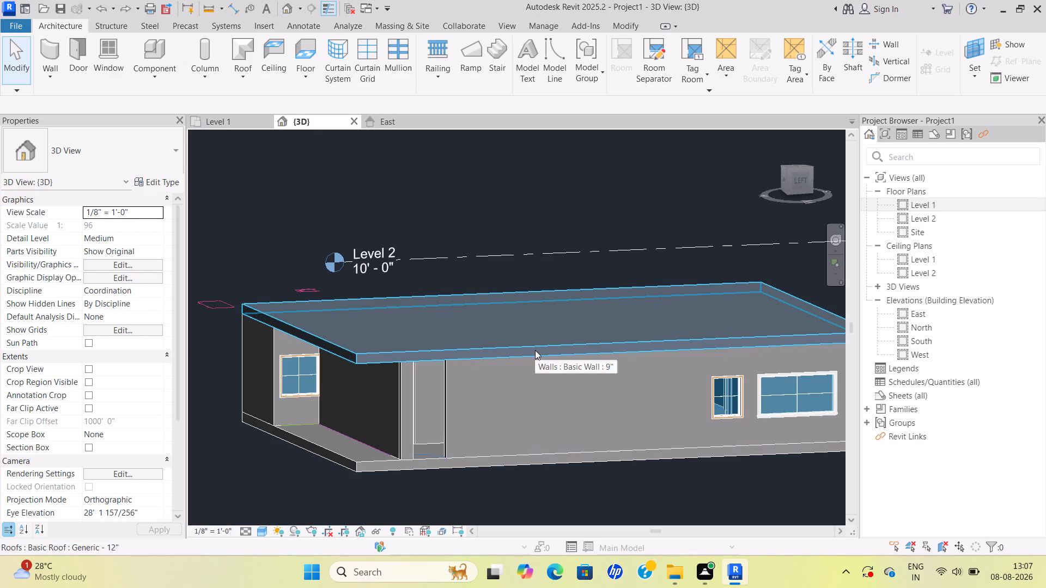
Review the window heights along the left-side and right-side exterior walls in a low, near-elevation 3D view.
scroll(535, 350, "down", 1)
middle_click_drag(535, 350, 290, 325)
scroll(271, 339, "down", 1)
middle_click_drag(273, 340, 292, 350)
key("Escape")
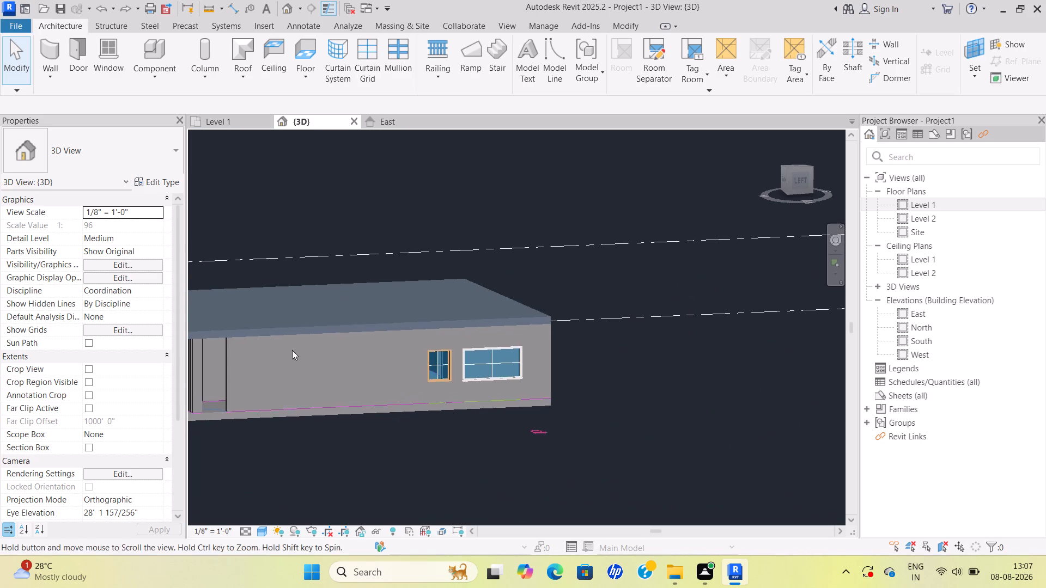
middle_click_drag(292, 350, 358, 370)
middle_click_drag(371, 377, 545, 347, "shift")
middle_click_drag(411, 351, 617, 350, "shift")
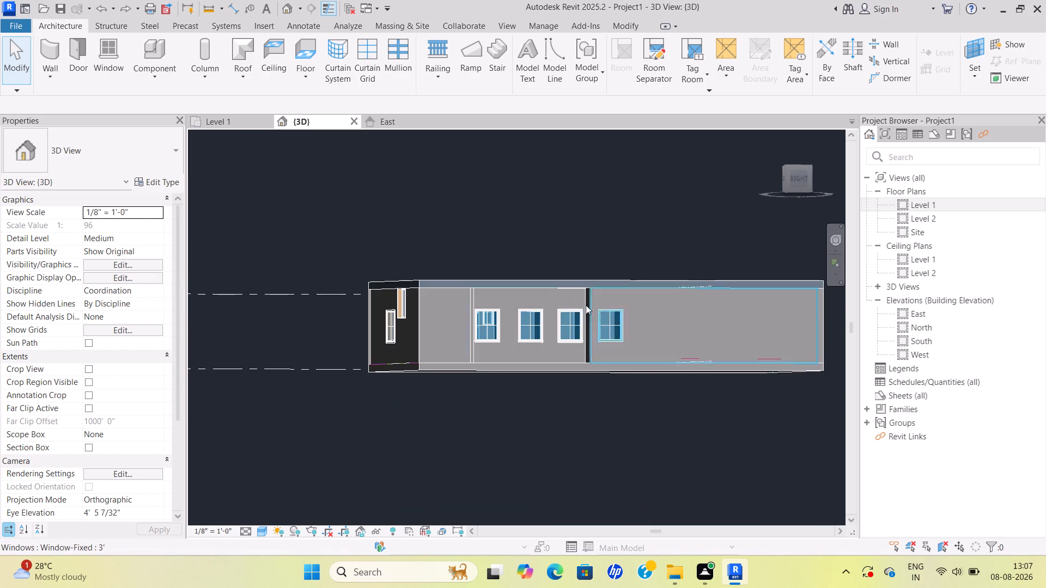
middle_click_drag(566, 300, 453, 428)
middle_click_drag(622, 486, 650, 440)
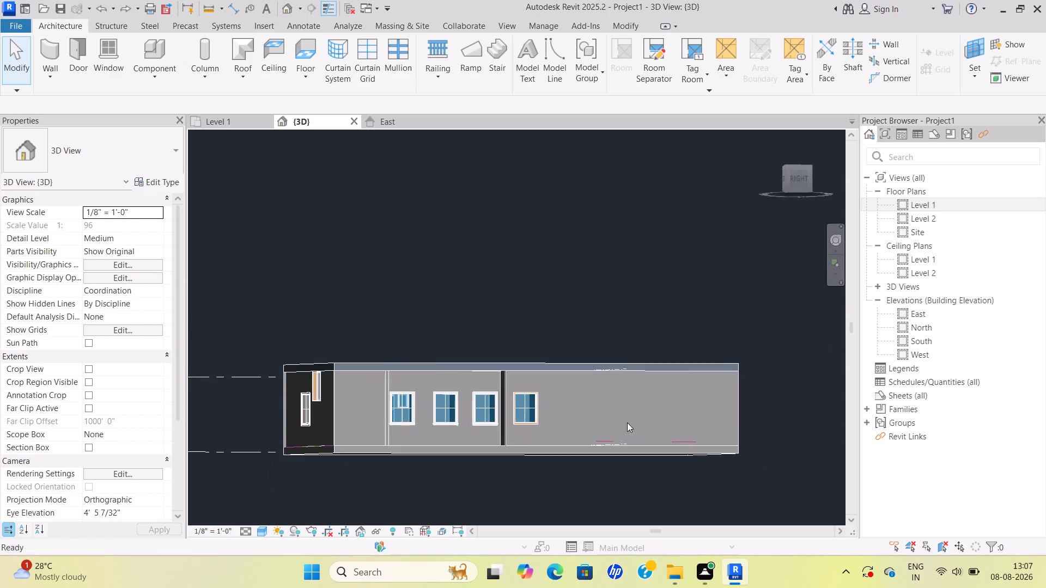
Inspect the alignment of the four windows along the right-side exterior wall in a near-elevation 3D view.
scroll(439, 394, "up", 10)
scroll(488, 419, "down", 2)
middle_click_drag(496, 377, 490, 310)
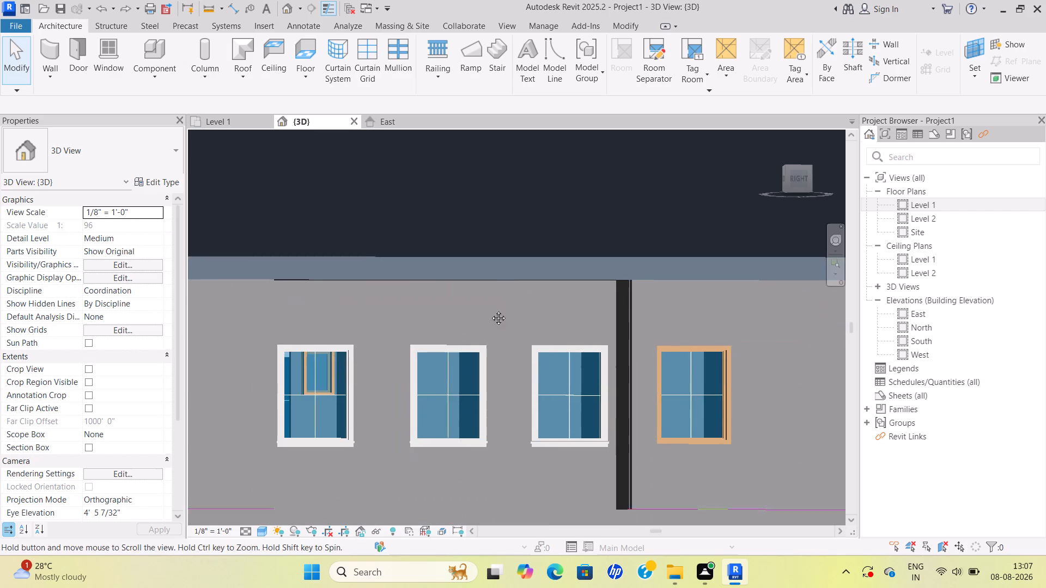
middle_click_drag(490, 310, 491, 287)
right_click_drag(490, 304, 490, 296)
scroll(491, 287, "up", 1)
scroll(490, 295, "down", 12)
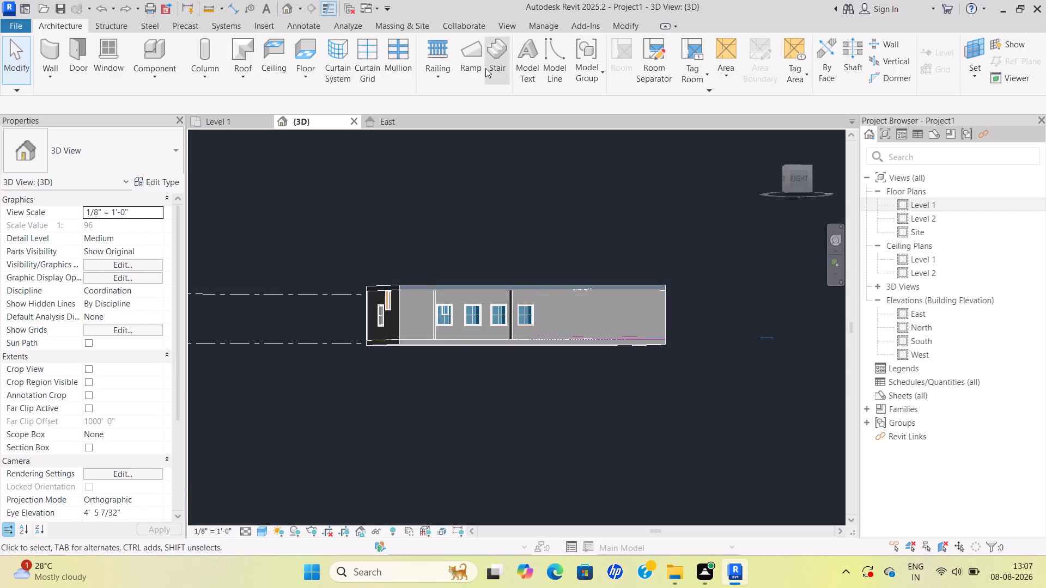
Examine the two front-wall windows up close in 3D and compare their heights with those on the adjoining right-side wall.
scroll(389, 290, "up", 12)
scroll(489, 319, "up", 6)
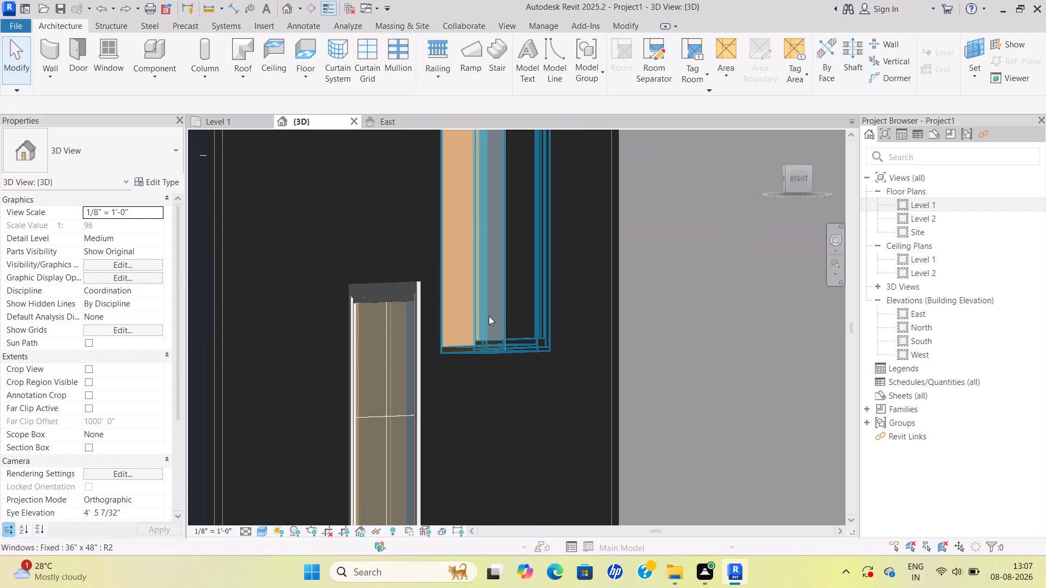
scroll(466, 323, "up", 5)
scroll(466, 313, "down", 13)
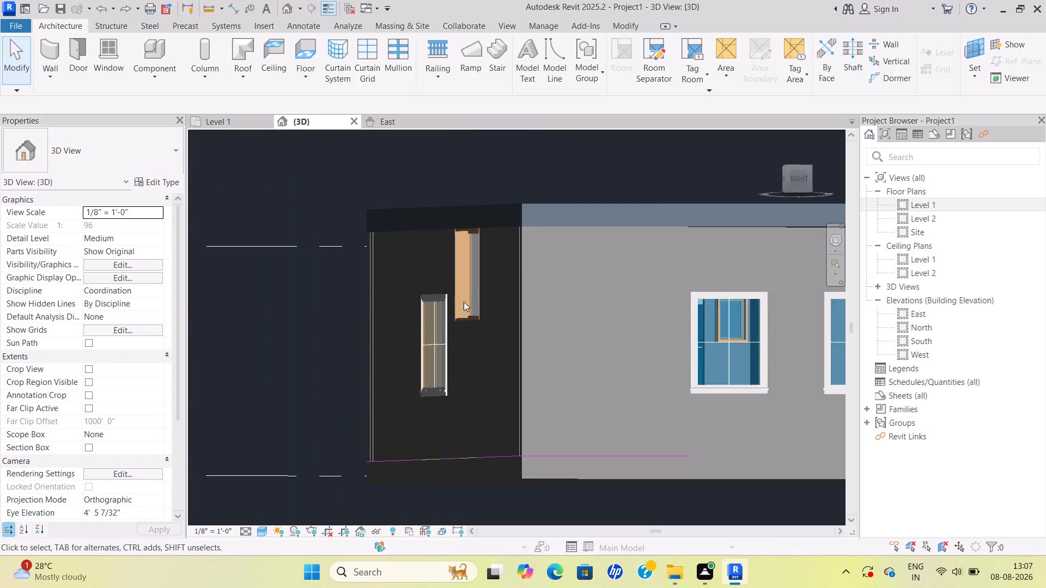
scroll(469, 295, "down", 3)
scroll(450, 387, "down", 2)
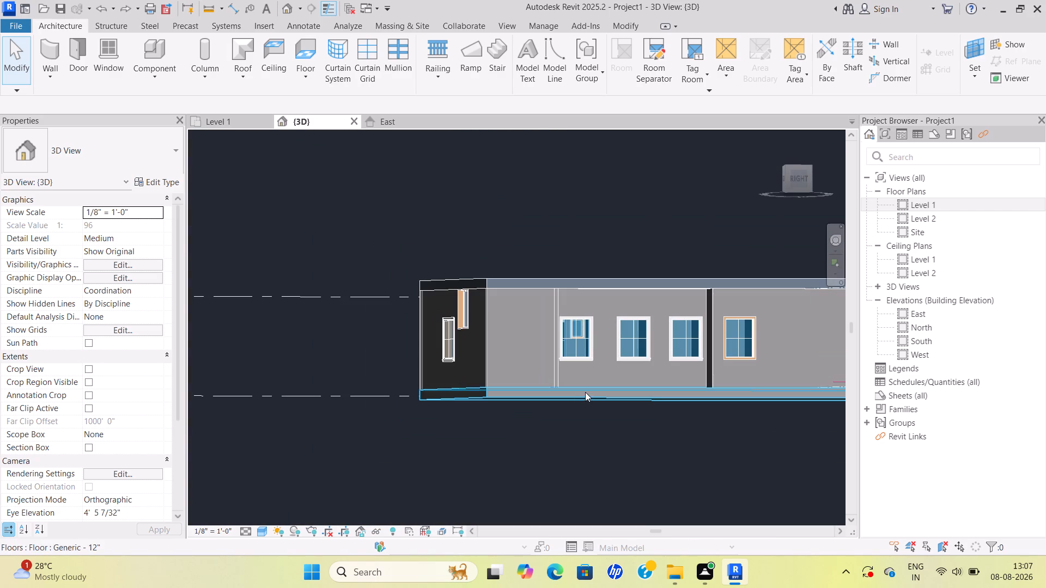
middle_click_drag(454, 351, 597, 350, "shift")
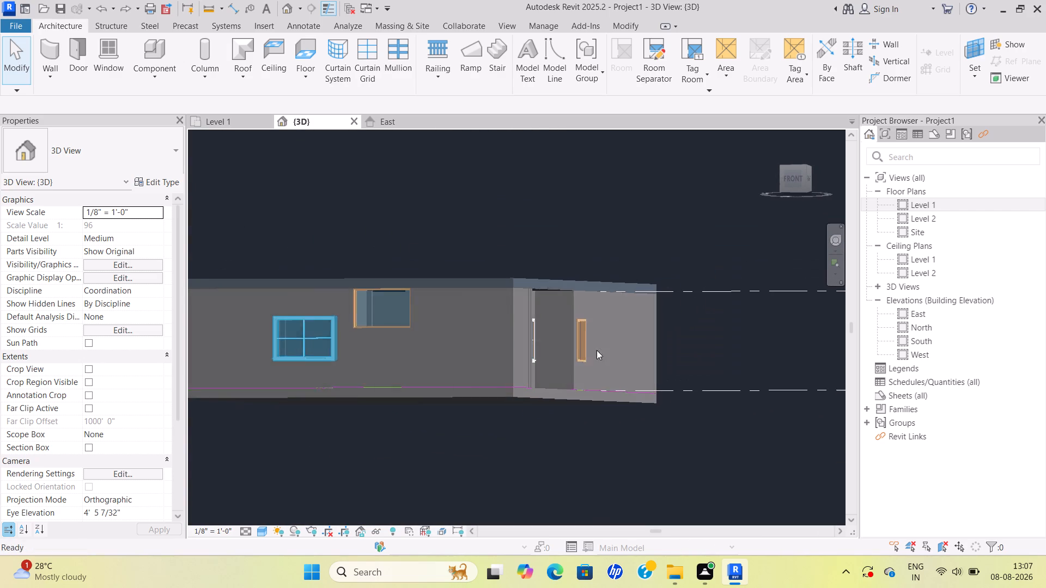
scroll(597, 350, "down", 1, "shift")
middle_click_drag(597, 350, 399, 367, "shift")
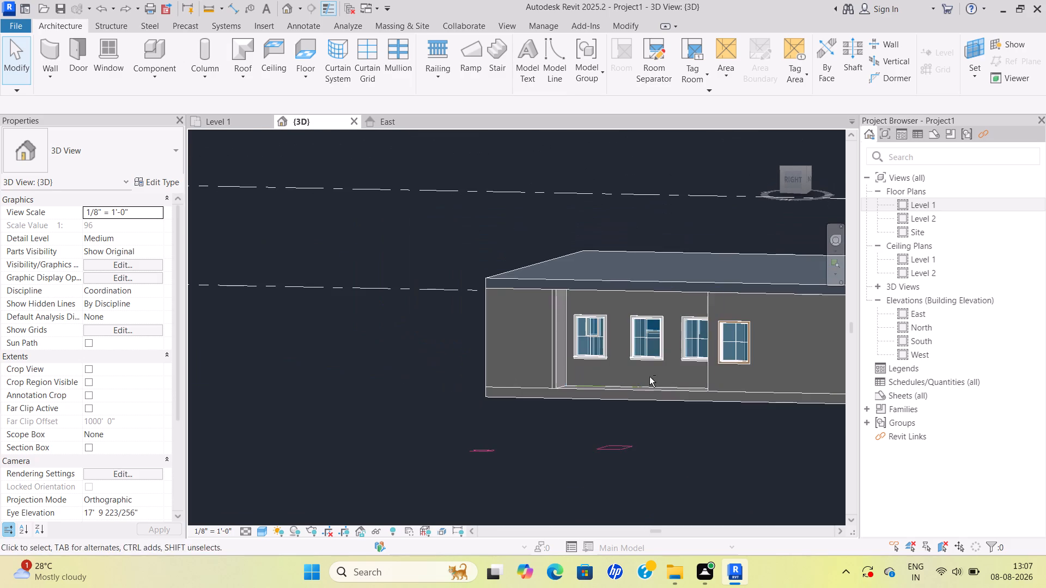
middle_click_drag(656, 378, 718, 379, "shift")
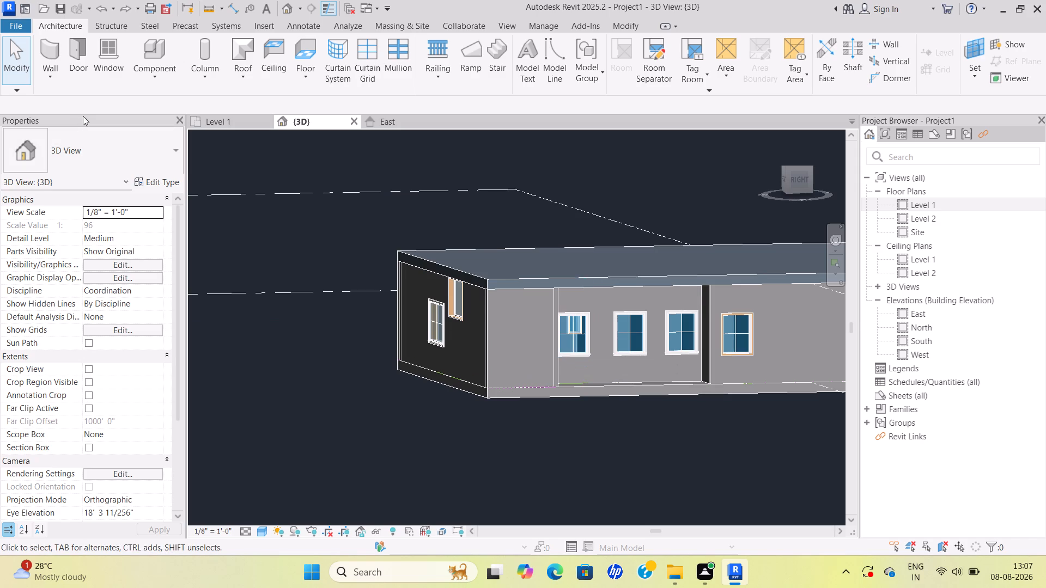
Return to the Level 1 floor plan and review the window layout around the director, conference, toilet and pantry rooms.
left_click(221, 124)
scroll(425, 332, "down", 1)
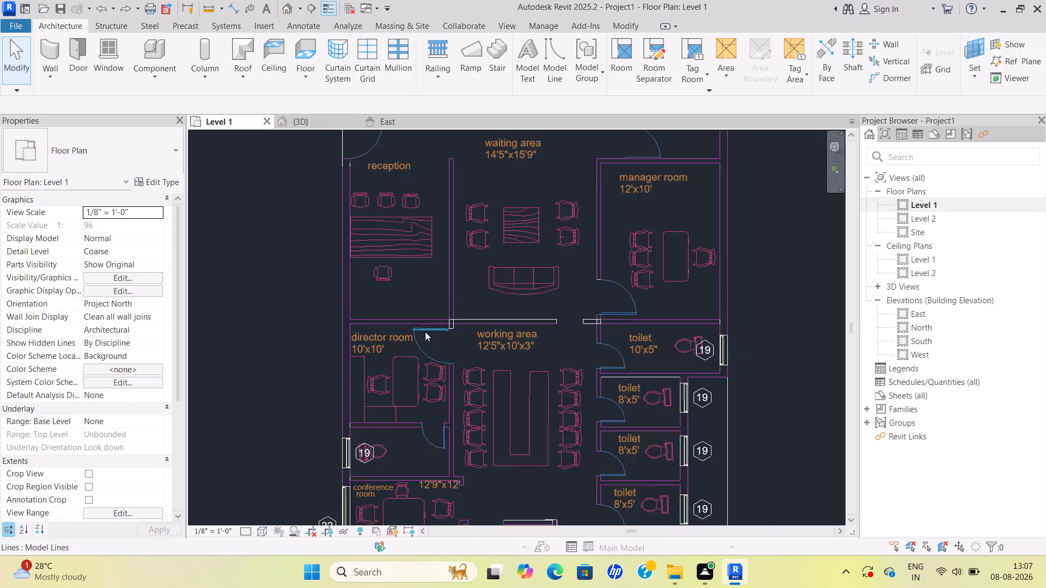
scroll(425, 332, "down", 2)
middle_click_drag(424, 323, 413, 271)
middle_click_drag(436, 363, 441, 299)
scroll(442, 299, "down", 1)
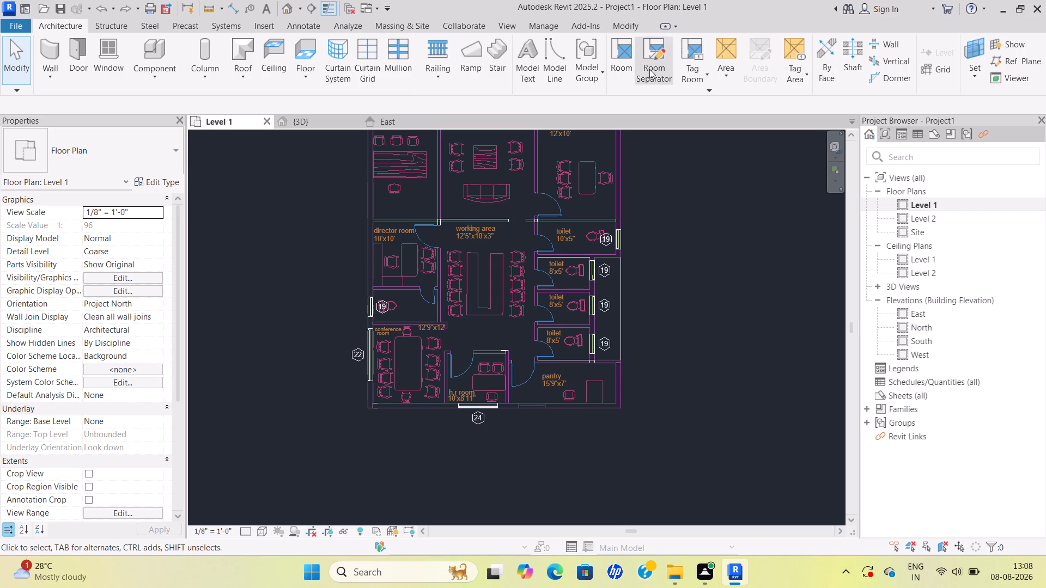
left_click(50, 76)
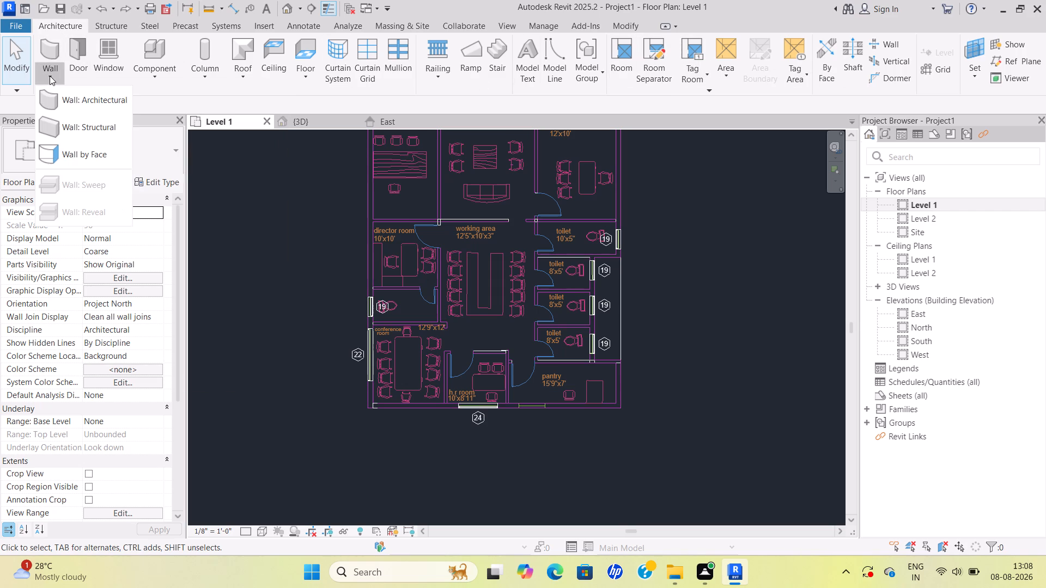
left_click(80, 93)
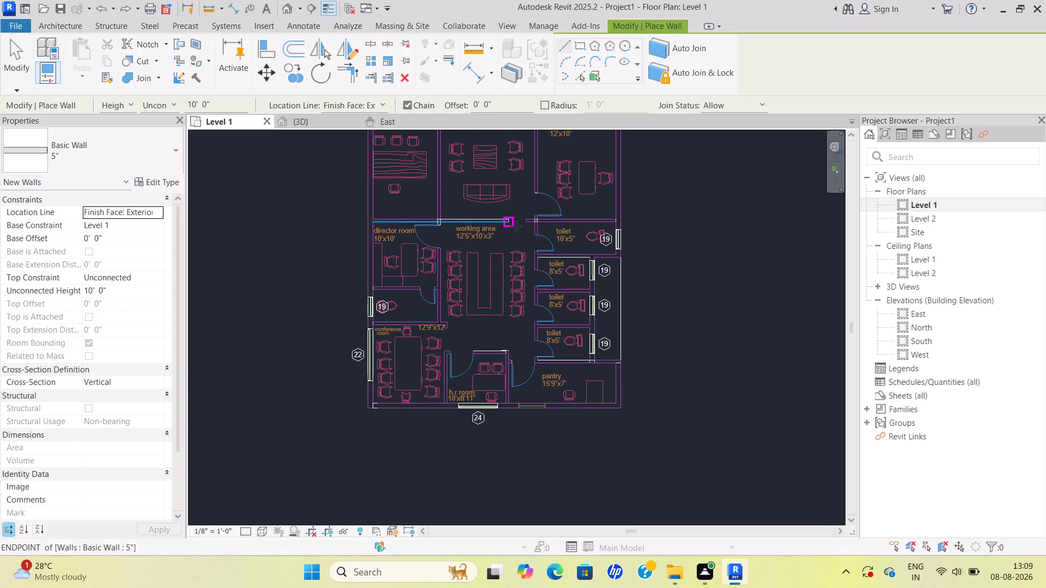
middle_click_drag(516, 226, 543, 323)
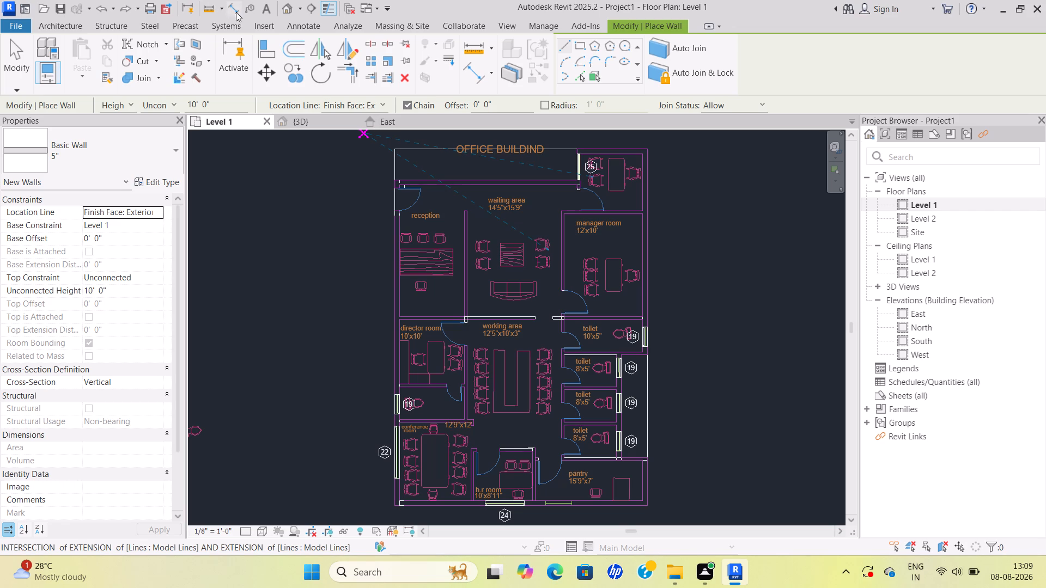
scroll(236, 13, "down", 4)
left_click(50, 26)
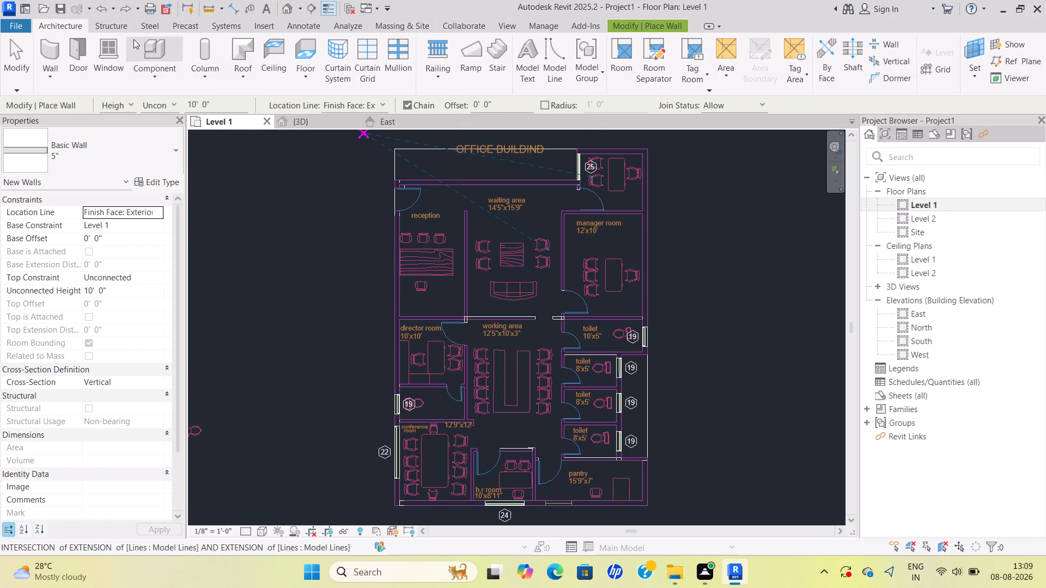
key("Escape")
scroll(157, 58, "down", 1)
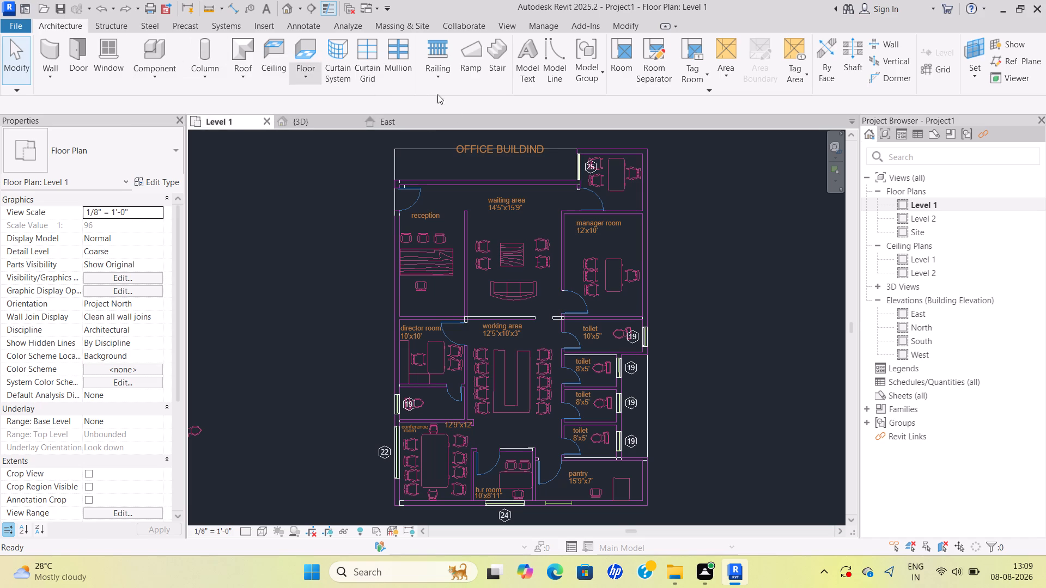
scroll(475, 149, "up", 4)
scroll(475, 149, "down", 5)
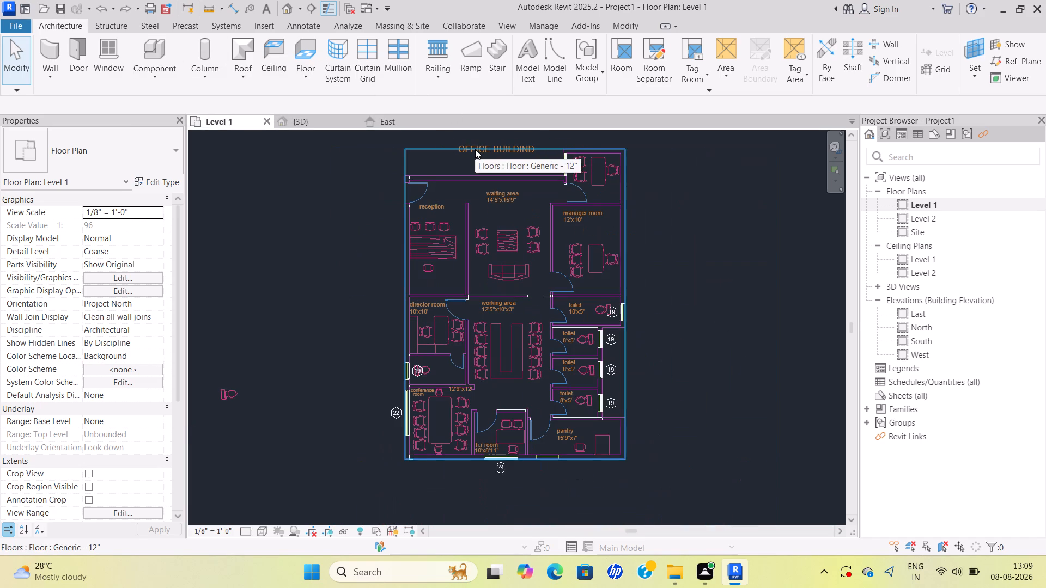
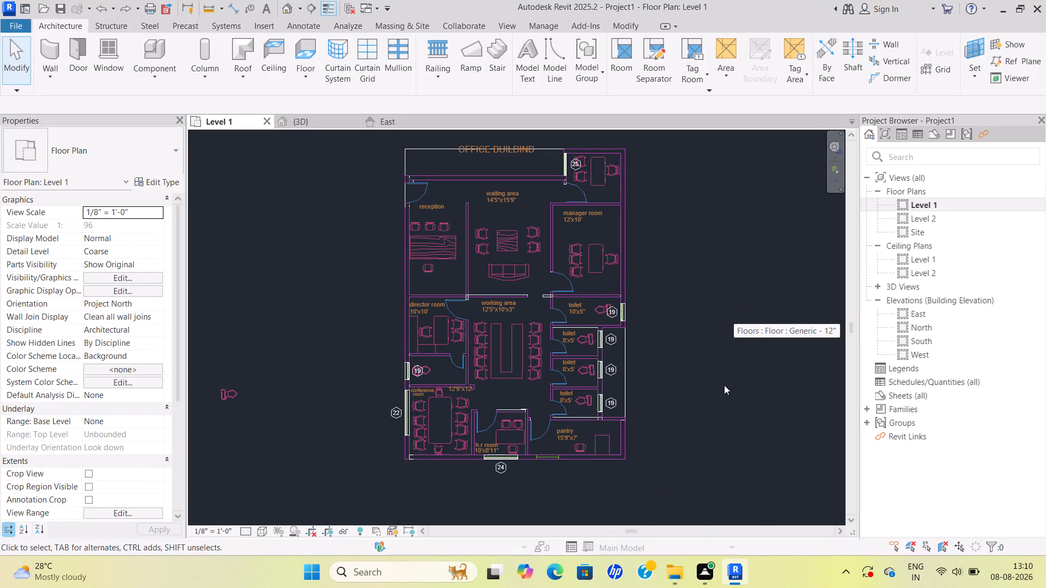
Examine the Level 1 office plan around the toilets, pantry, conference room and working area.
middle_click_drag(462, 357, 467, 357)
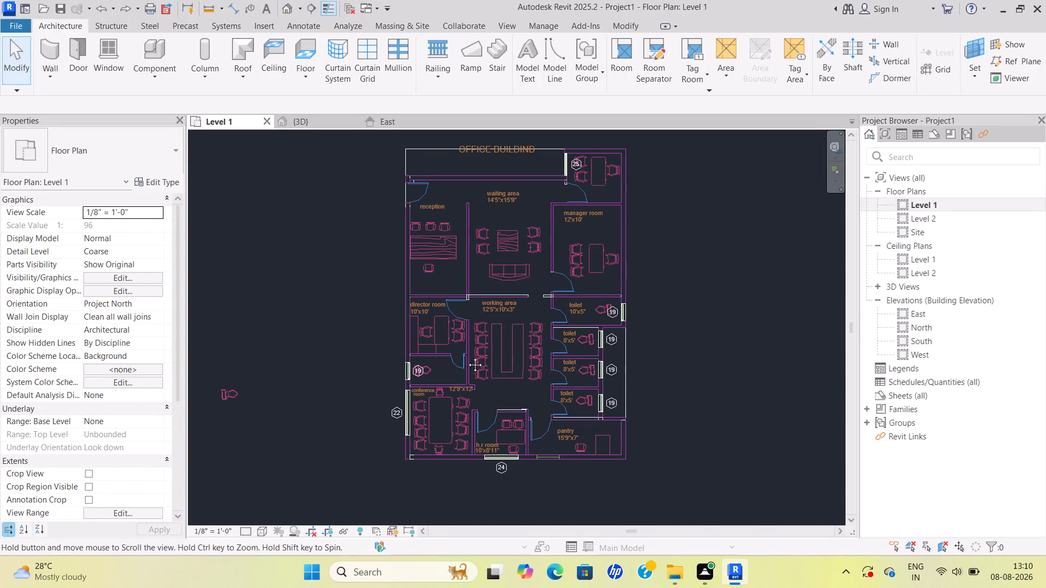
middle_click_drag(467, 357, 413, 395)
scroll(413, 395, "down", 1)
scroll(402, 423, "up", 5)
middle_click_drag(411, 392, 428, 309)
scroll(434, 311, "down", 1)
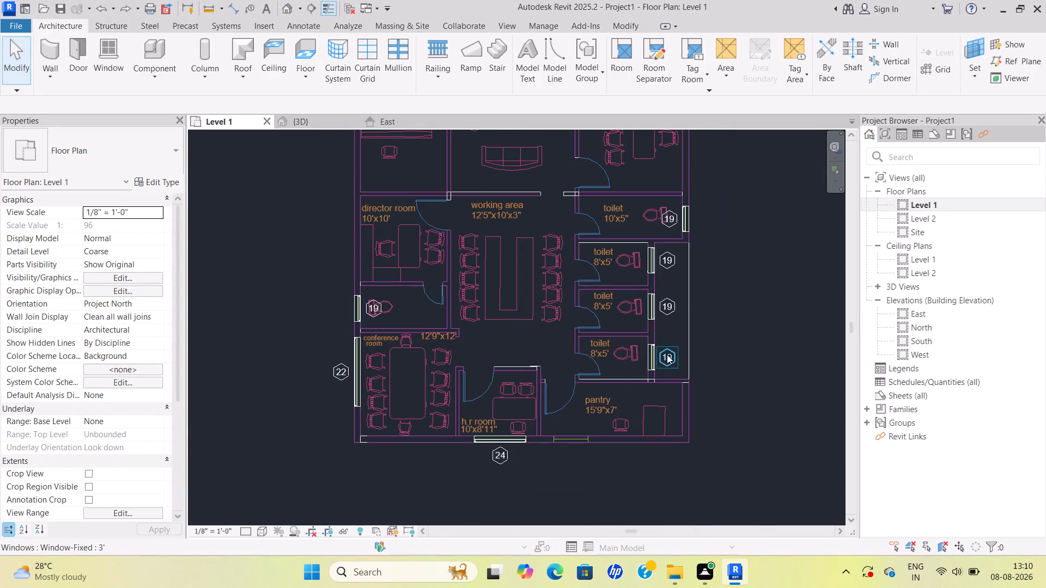
scroll(667, 354, "up", 9)
scroll(589, 333, "down", 2)
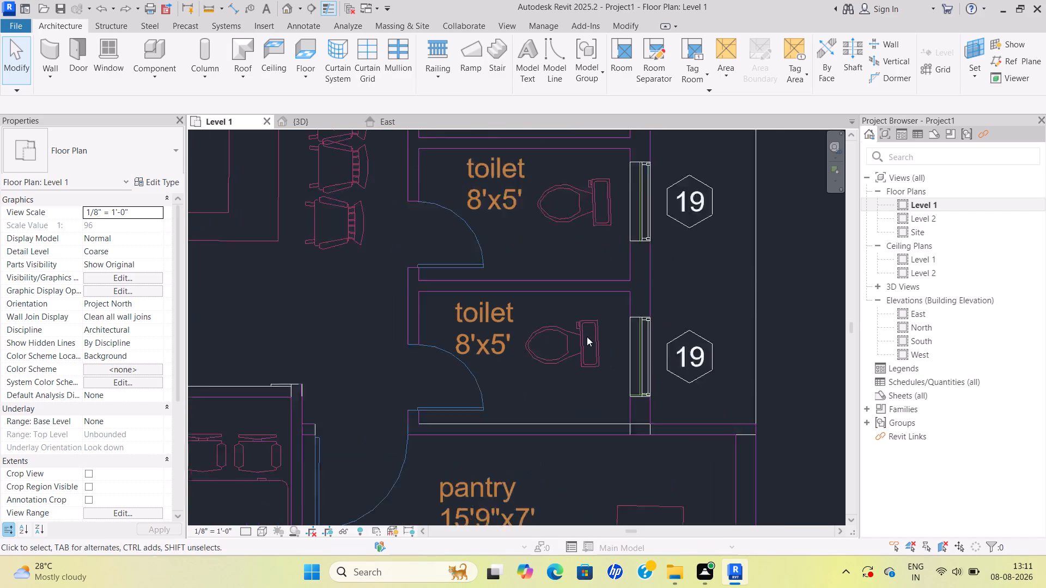
scroll(587, 336, "down", 5)
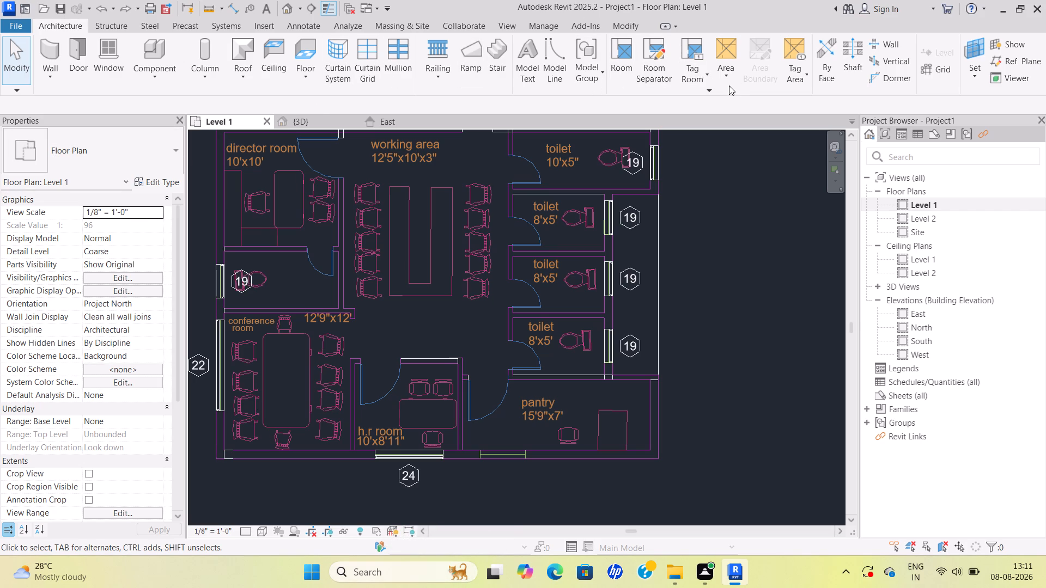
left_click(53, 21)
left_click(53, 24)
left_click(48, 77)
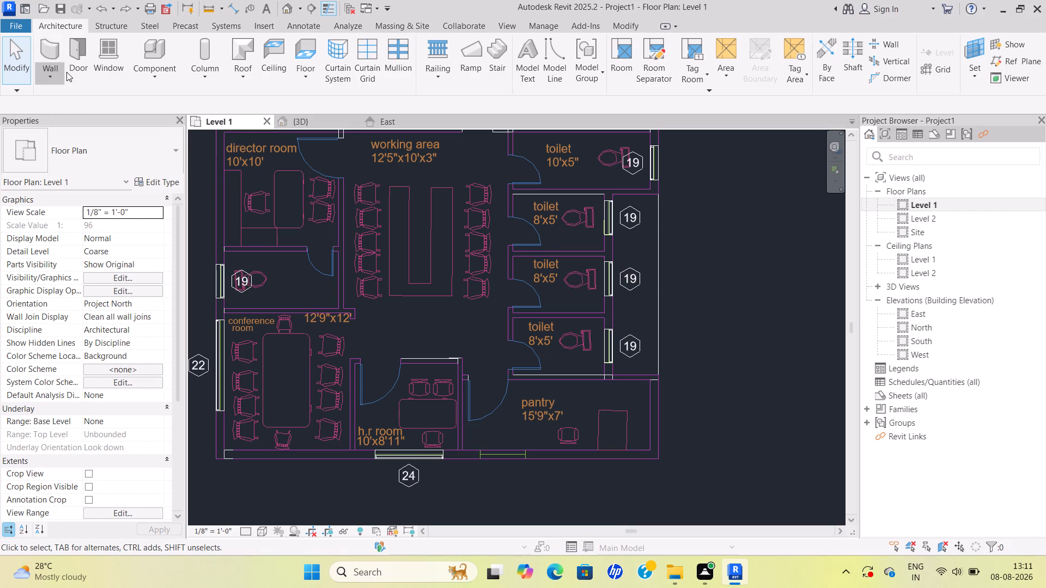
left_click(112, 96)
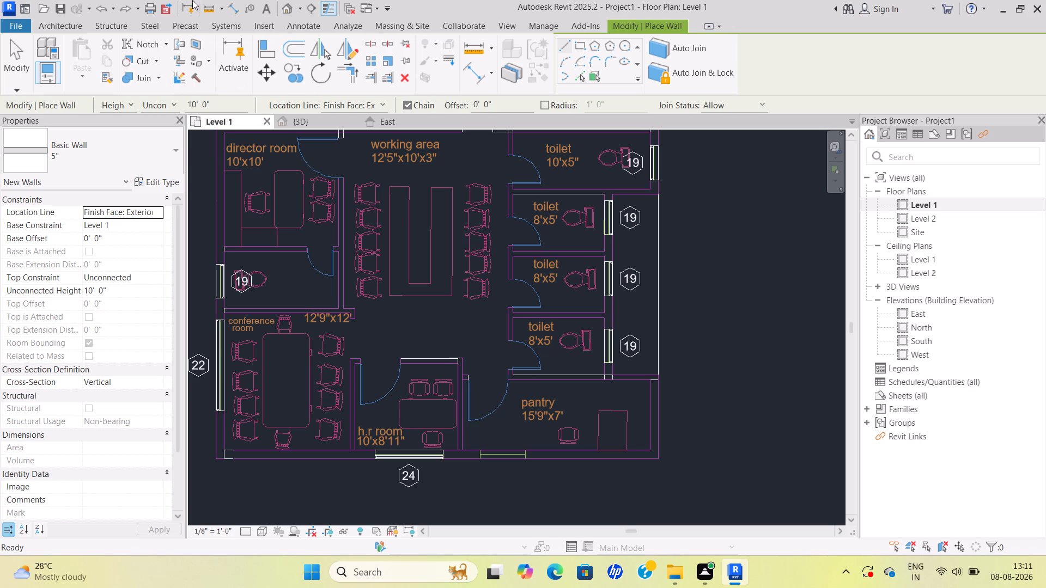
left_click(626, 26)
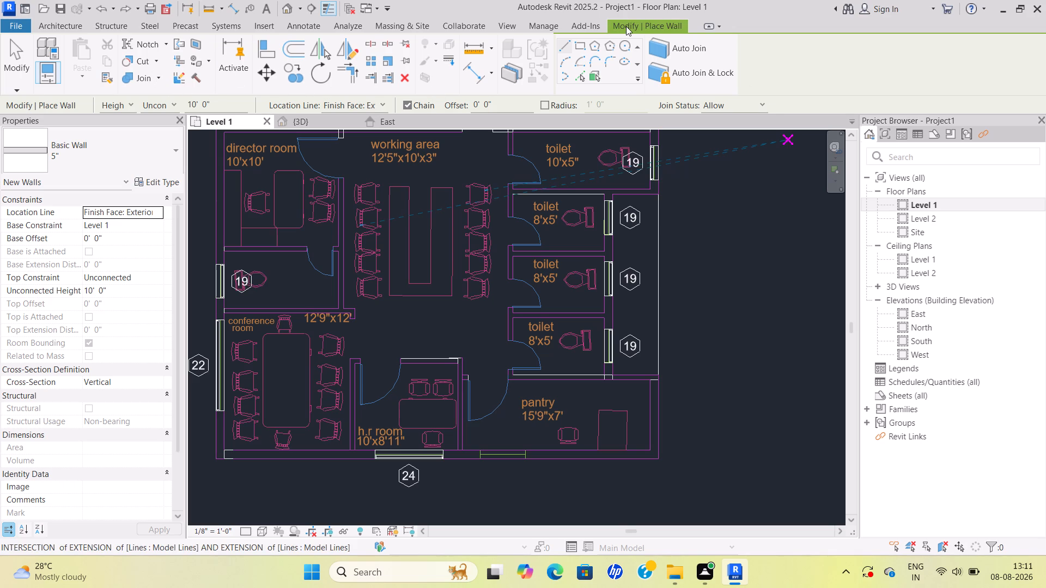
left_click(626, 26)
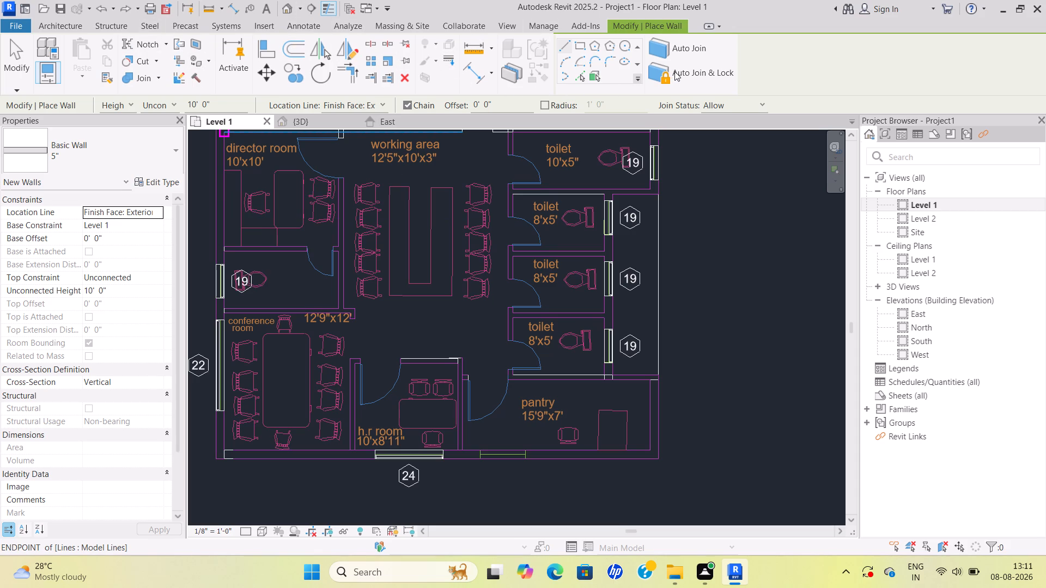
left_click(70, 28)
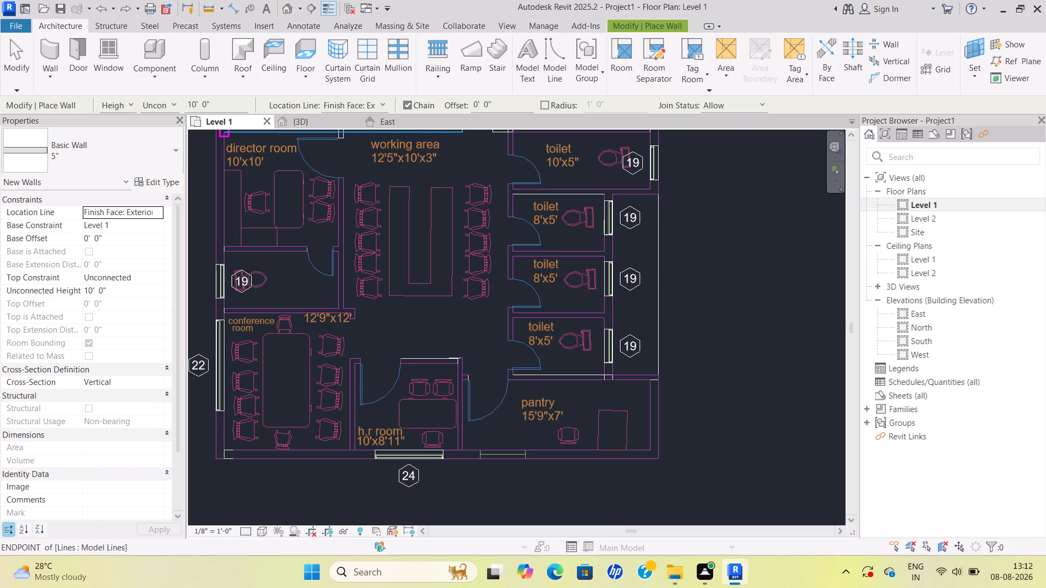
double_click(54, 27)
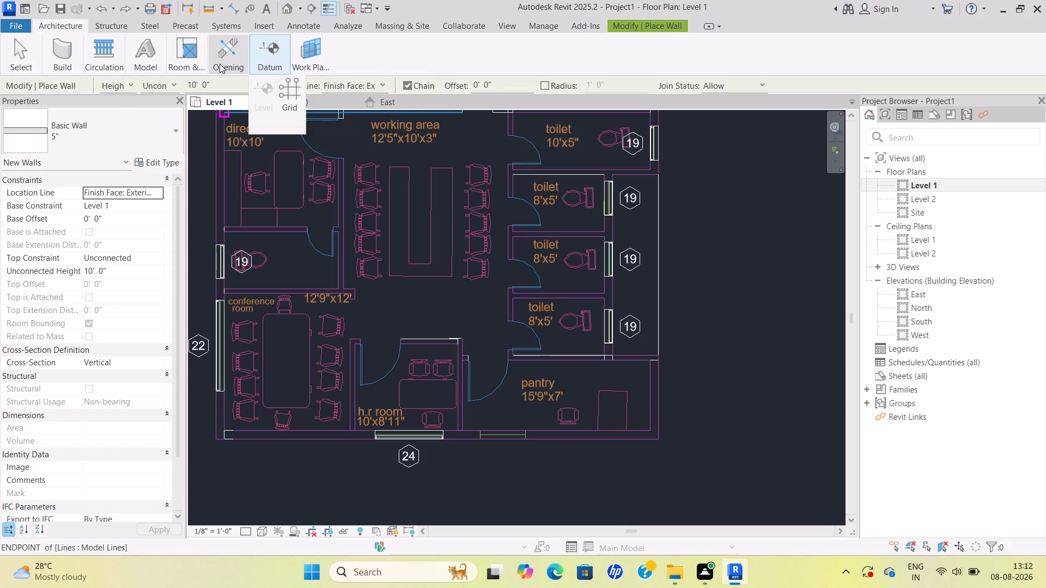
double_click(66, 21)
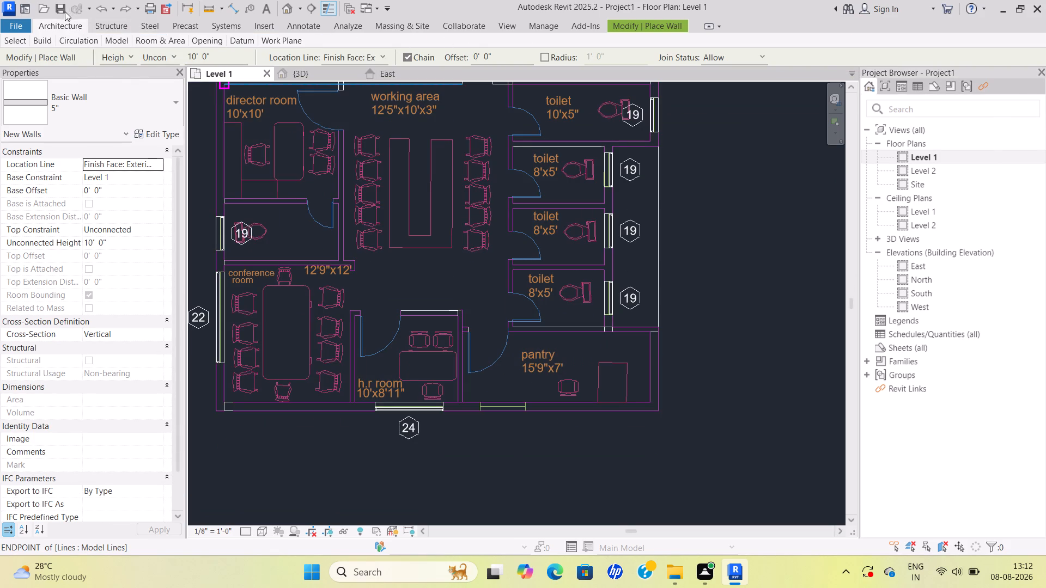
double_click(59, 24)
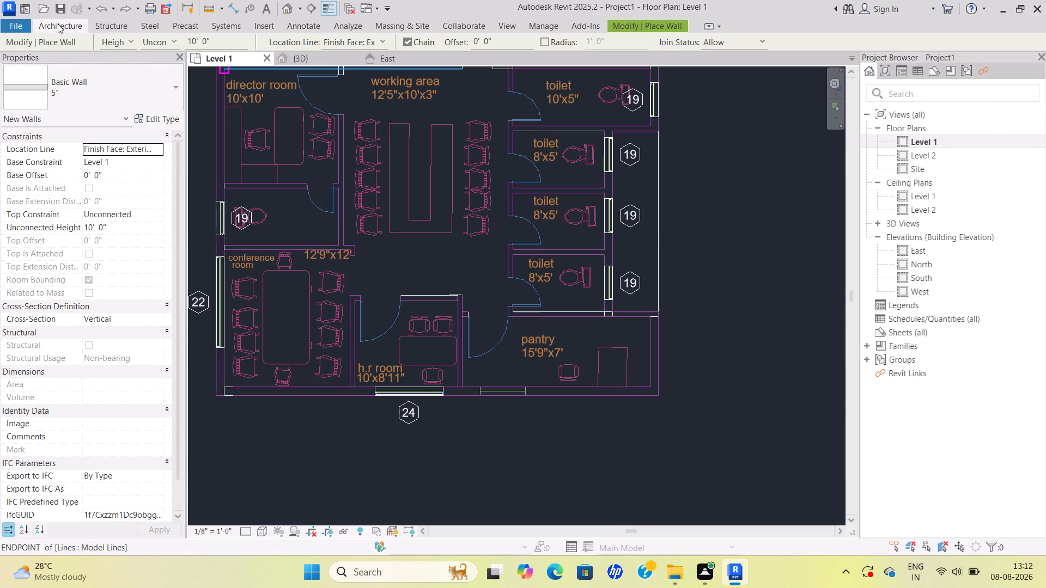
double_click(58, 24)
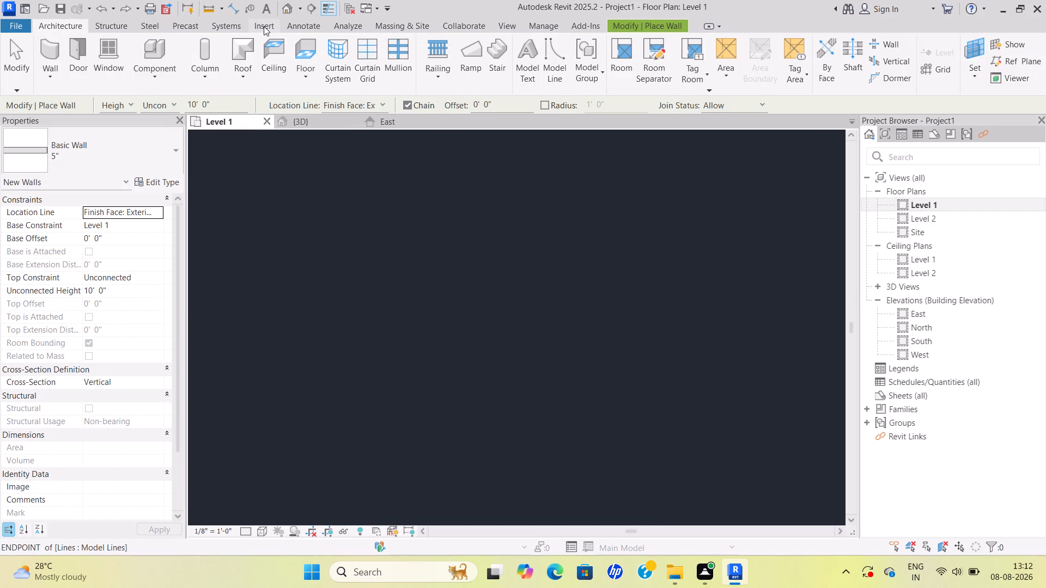
Start loading a family and look through the Windows folder for available window and skylight families.
left_click(264, 26)
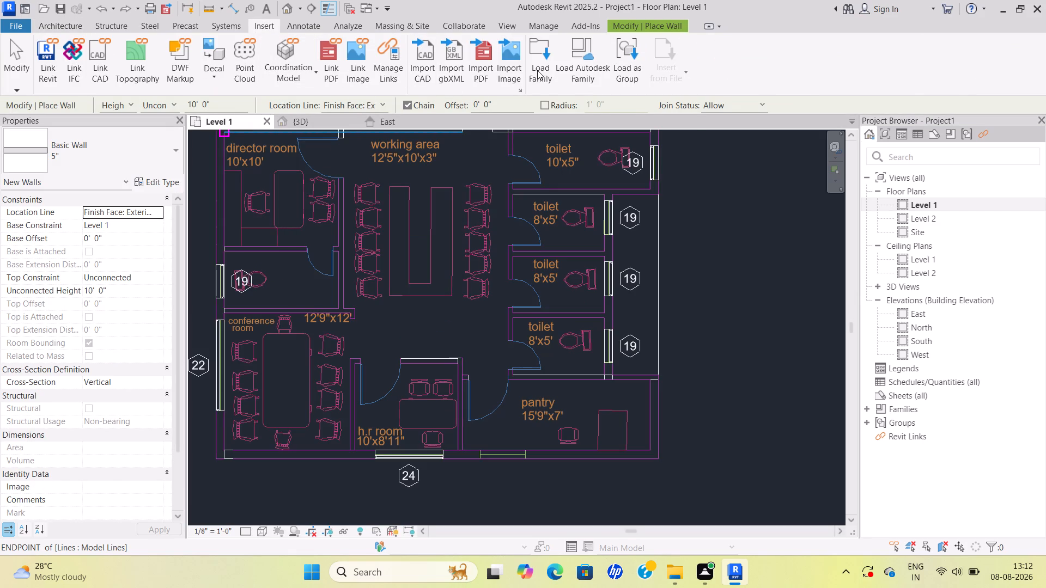
left_click(537, 70)
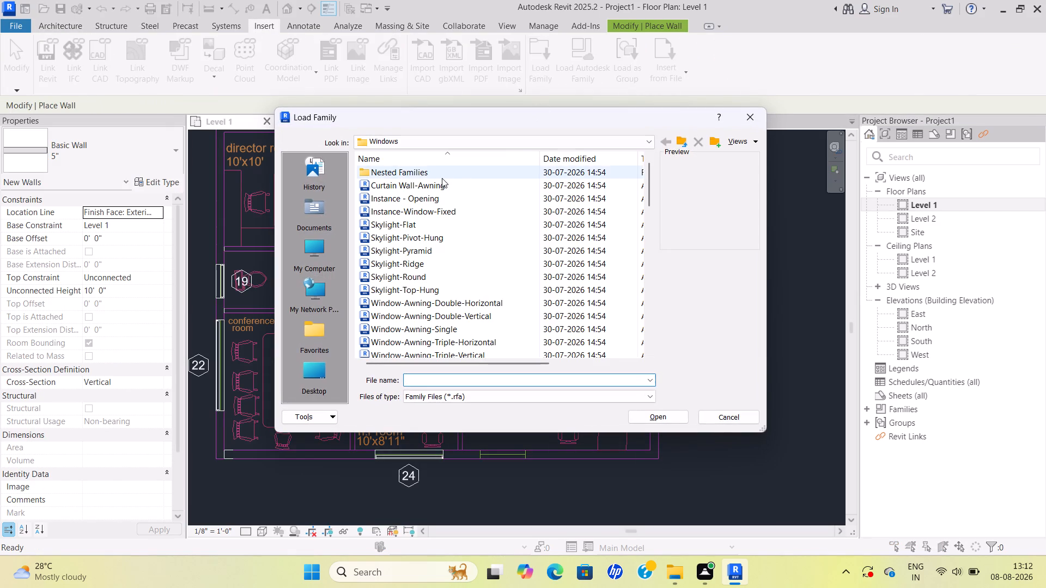
scroll(440, 178, "down", 1)
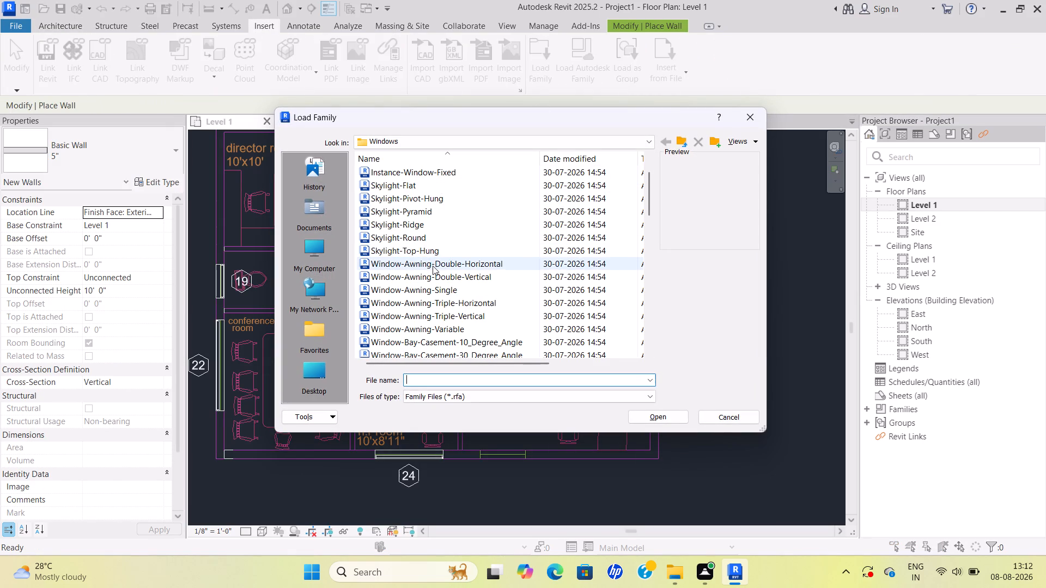
scroll(433, 268, "down", 2)
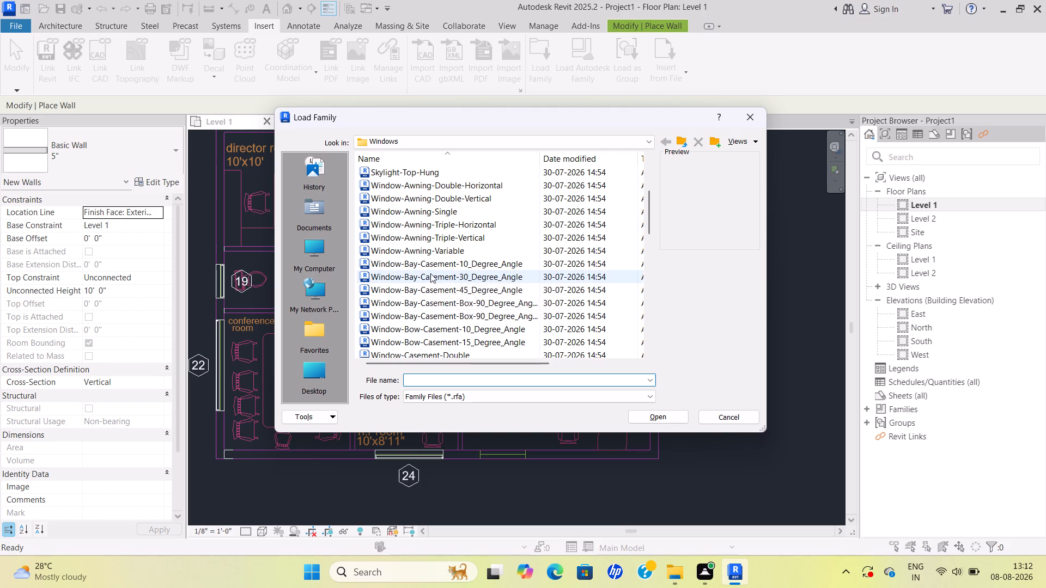
scroll(438, 280, "down", 4)
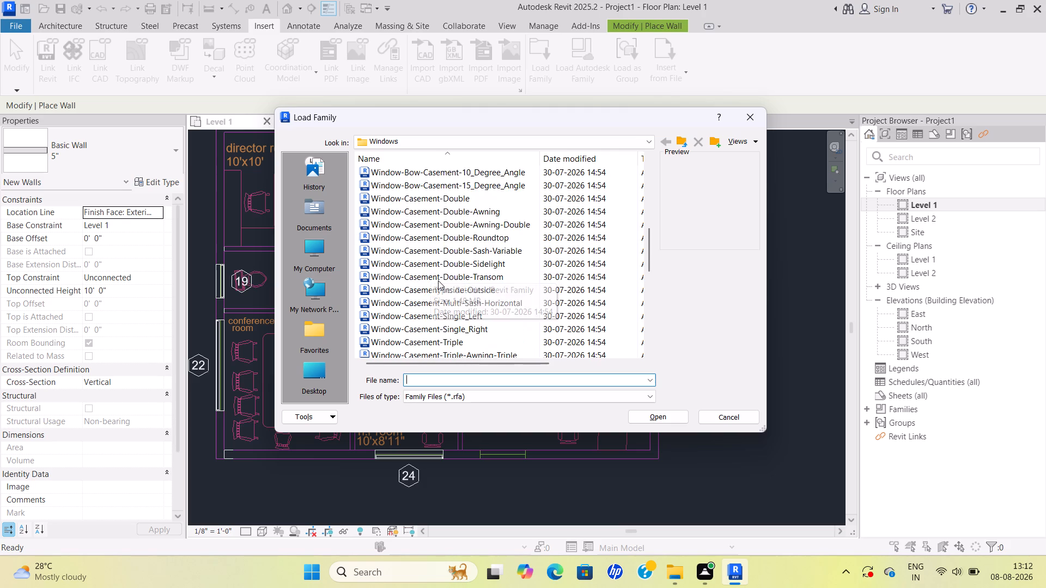
scroll(438, 280, "down", 12)
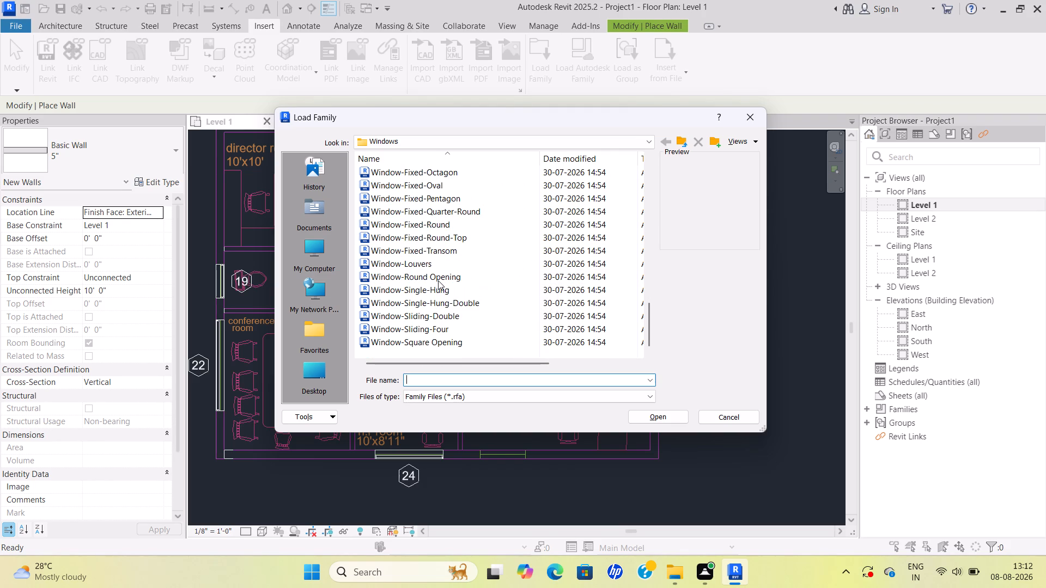
scroll(438, 280, "down", 6)
scroll(447, 241, "up", 1)
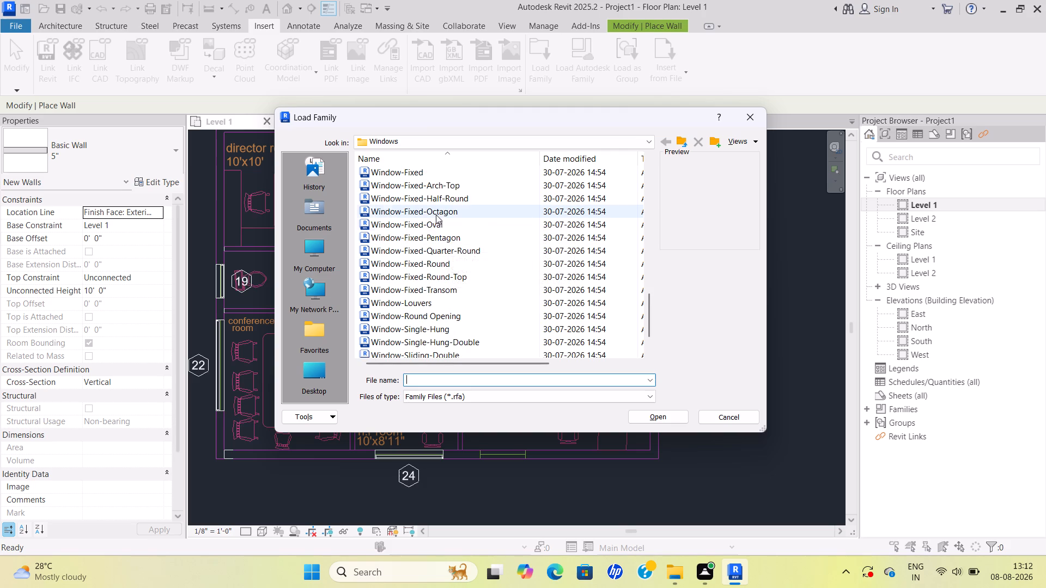
scroll(432, 198, "up", 10)
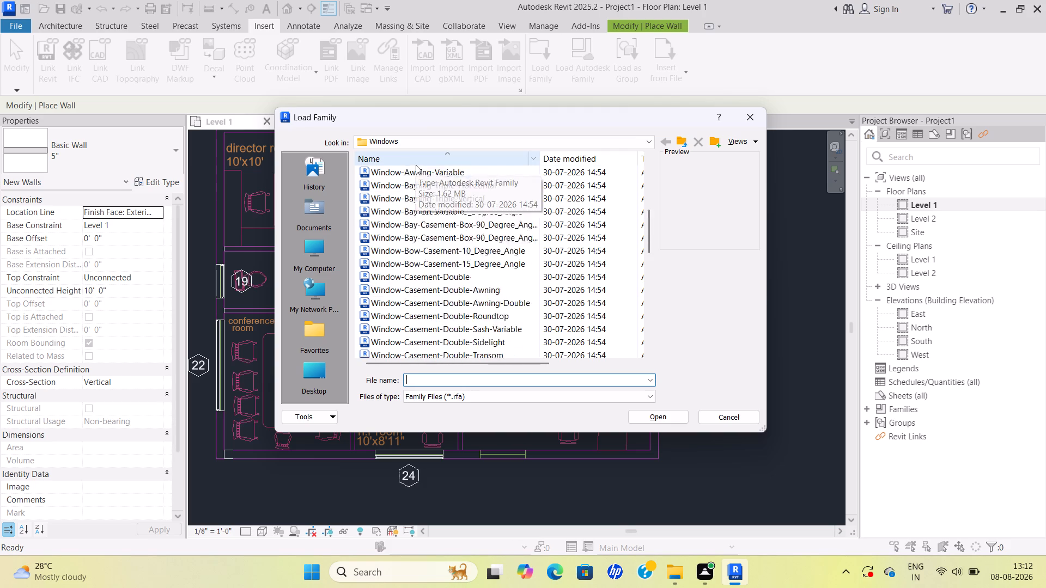
scroll(416, 165, "up", 1)
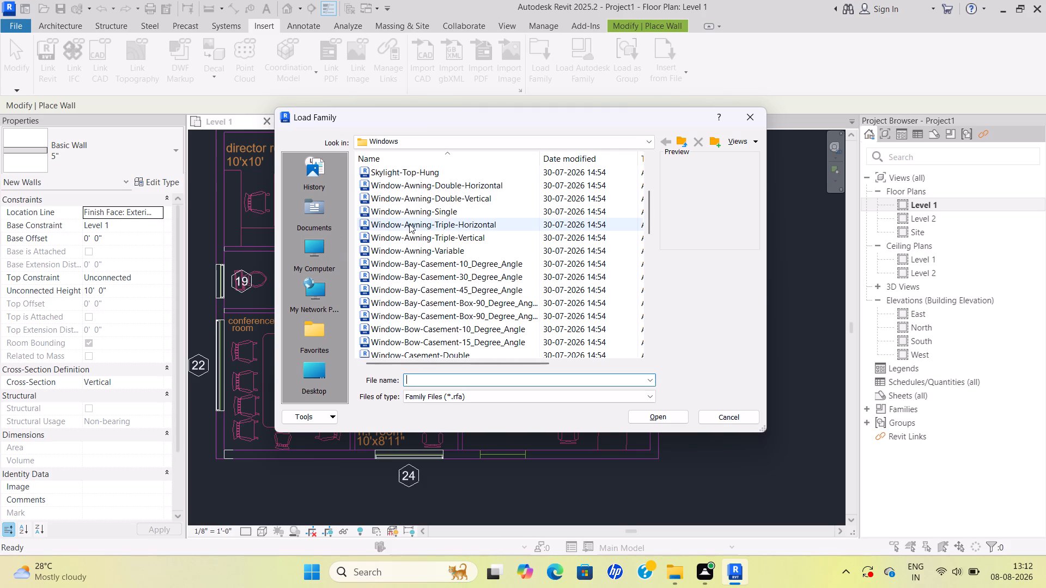
scroll(440, 186, "up", 3)
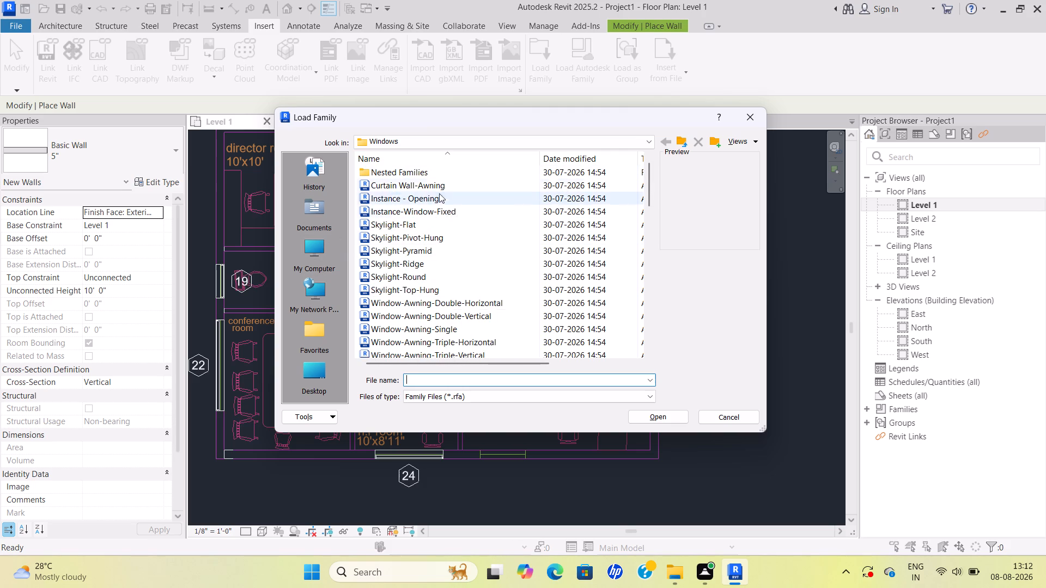
scroll(442, 178, "down", 4)
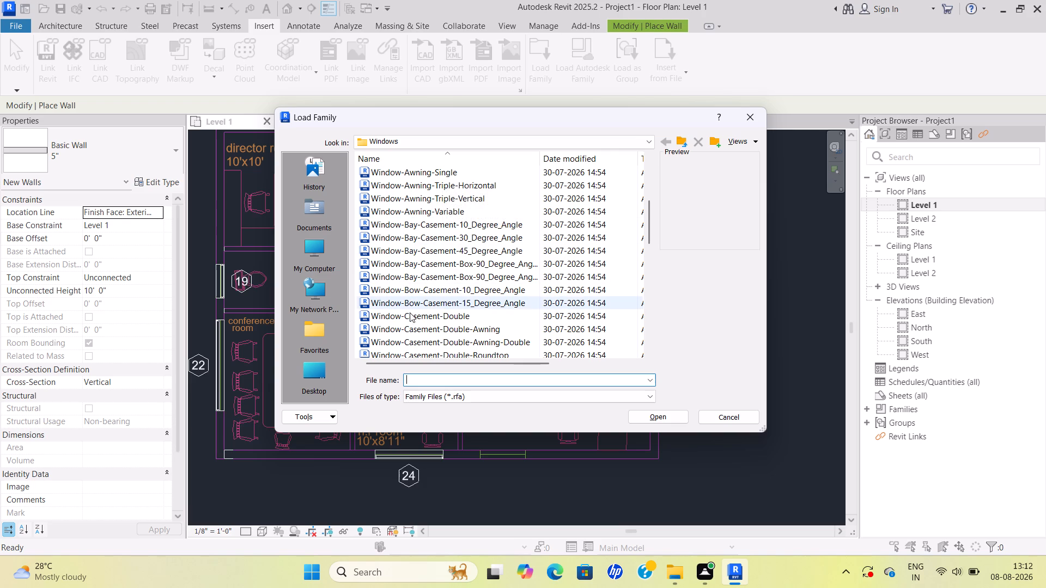
scroll(417, 338, "down", 9)
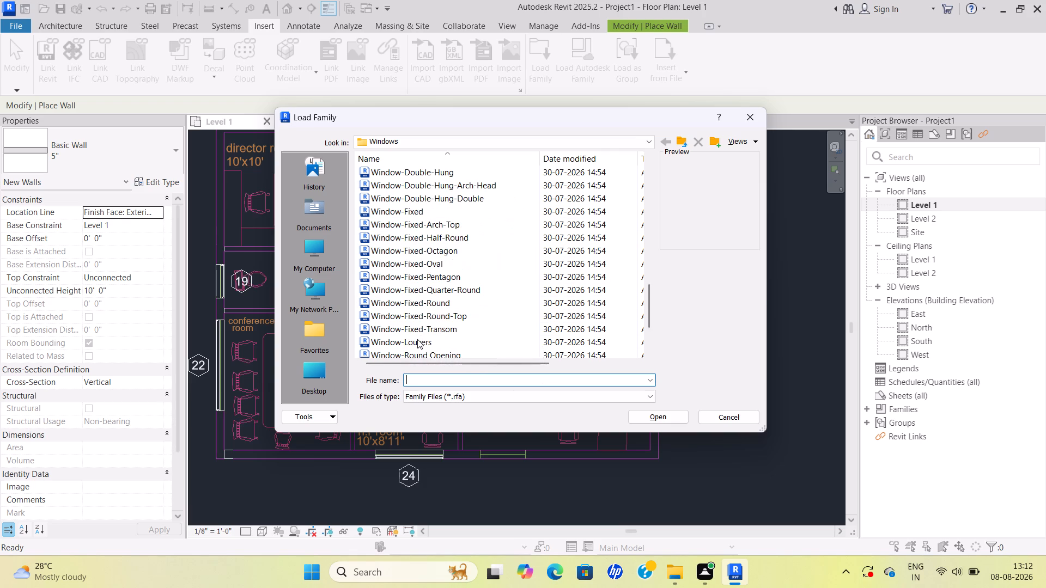
scroll(451, 266, "up", 10)
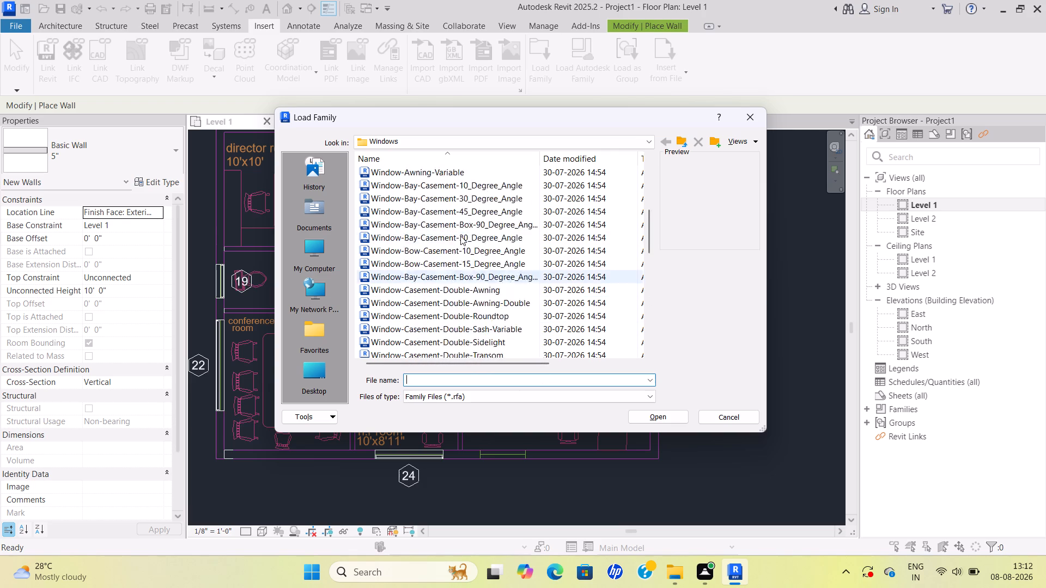
scroll(460, 236, "up", 7)
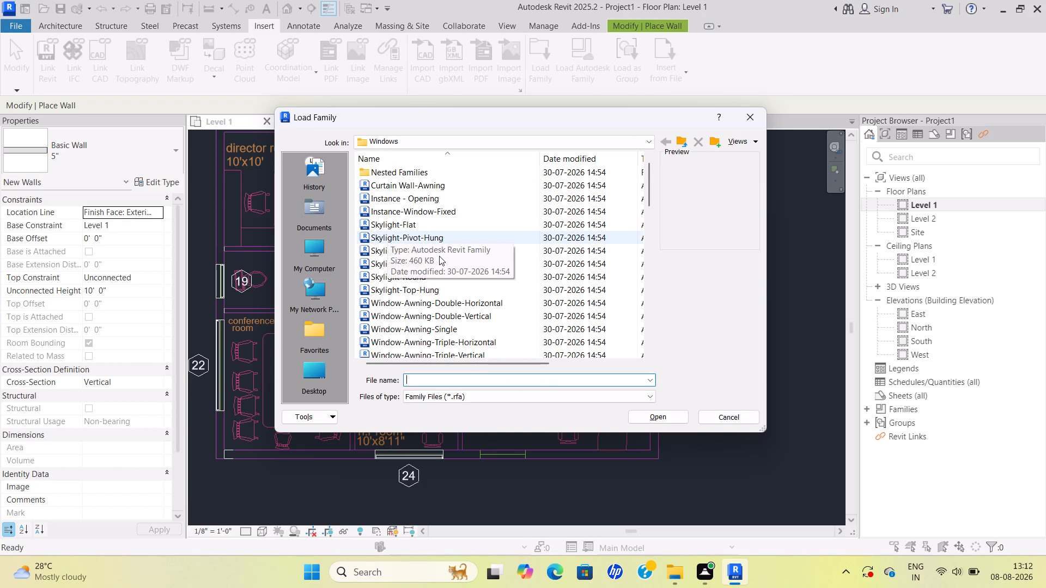
right_click(439, 256)
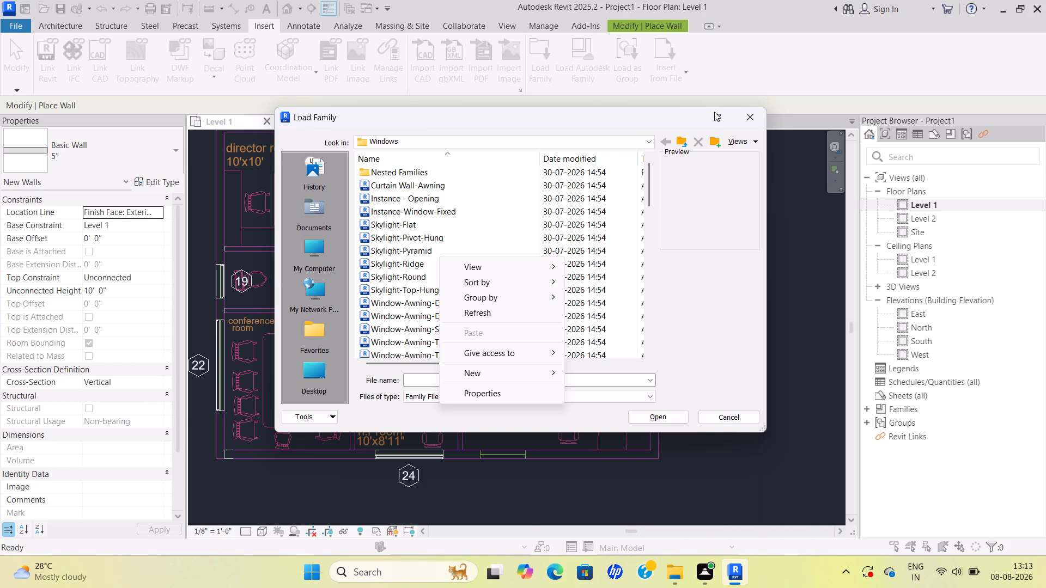
Return to the US library folder and show its contents as thumbnails.
left_click(681, 138)
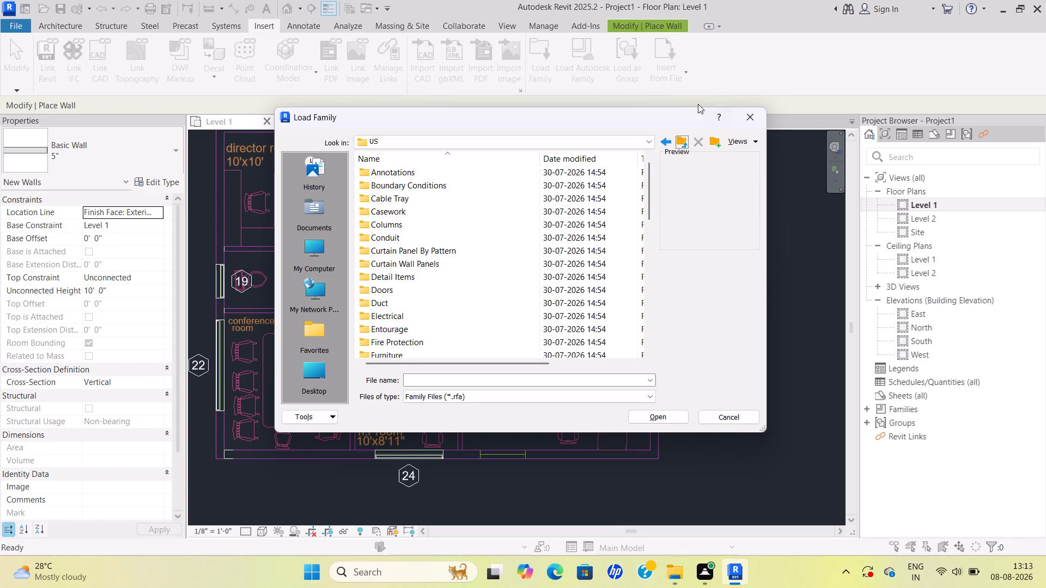
left_click(651, 139)
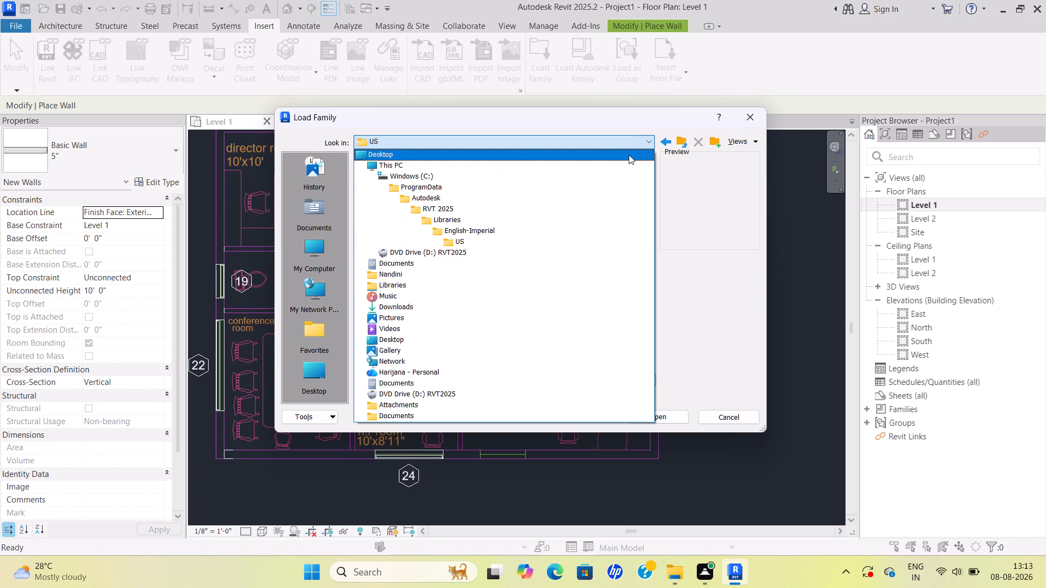
left_click(573, 227)
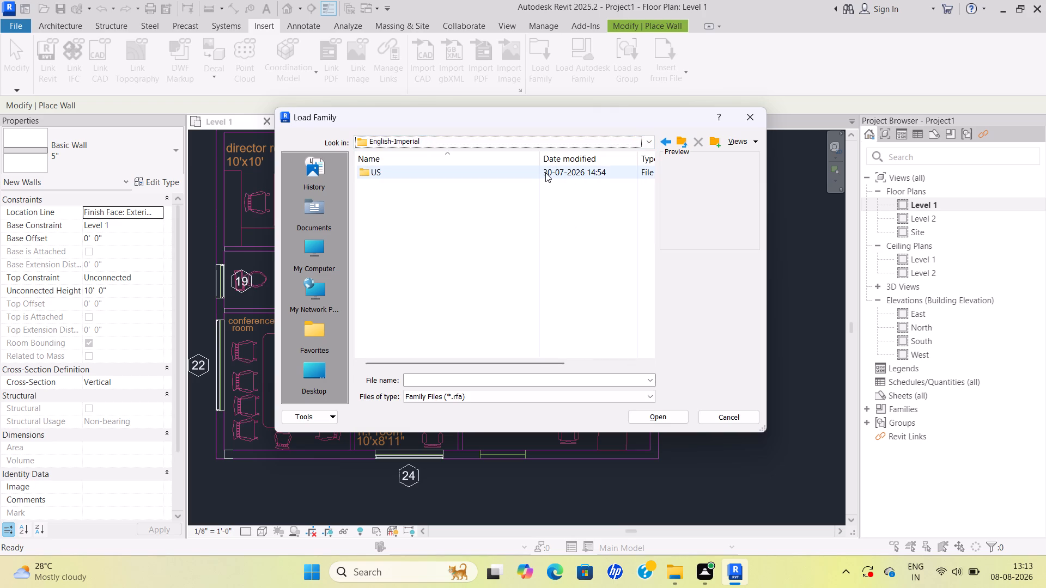
left_click(540, 170)
left_click(540, 170)
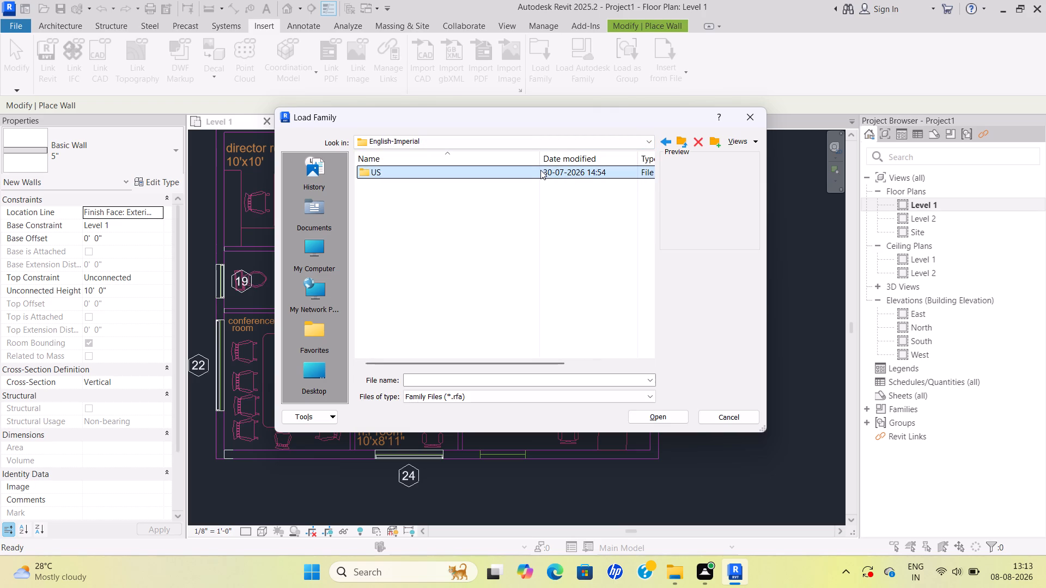
double_click(527, 167)
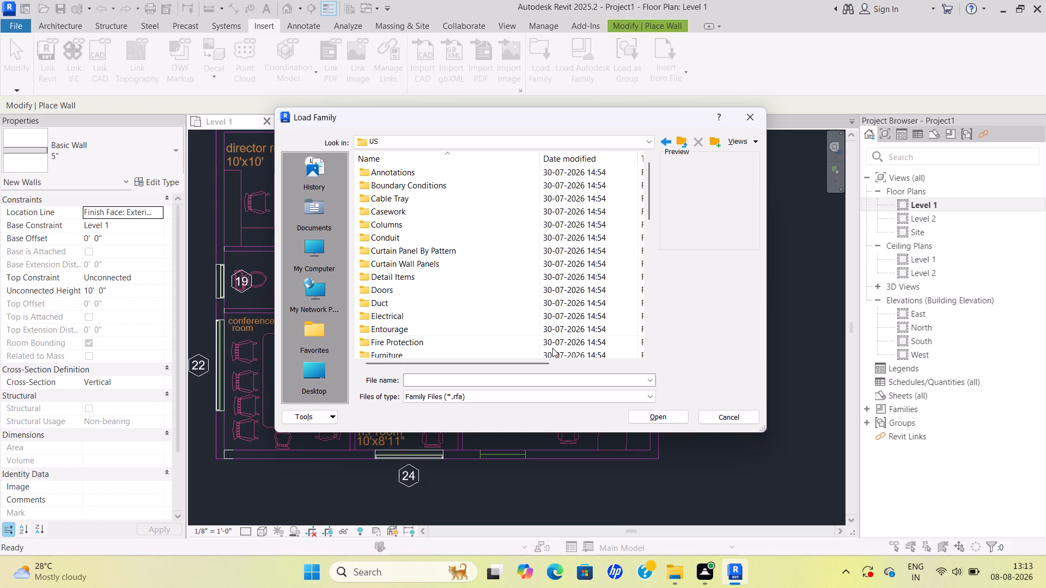
left_click(770, 136)
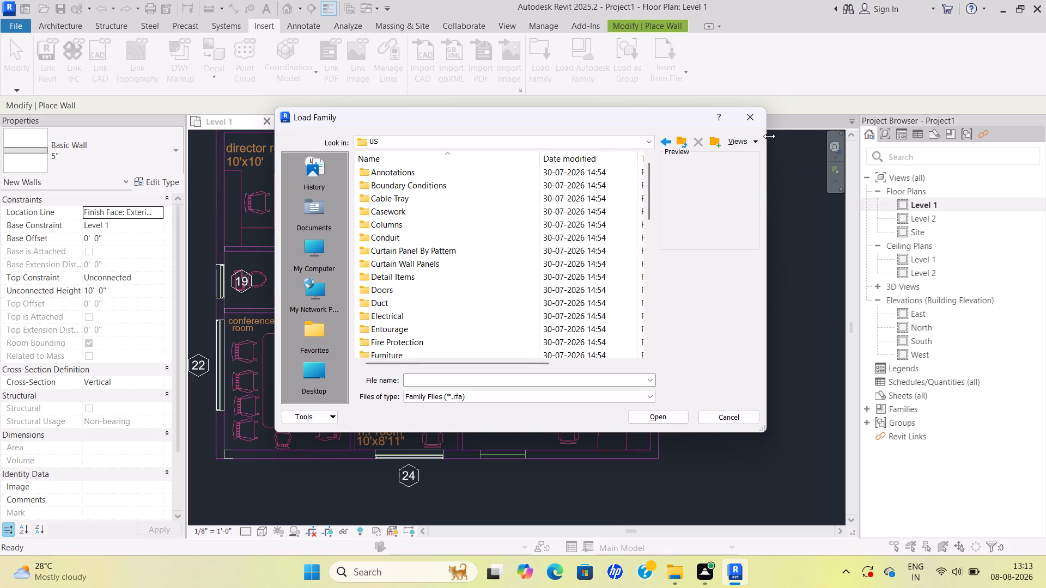
left_click(756, 137)
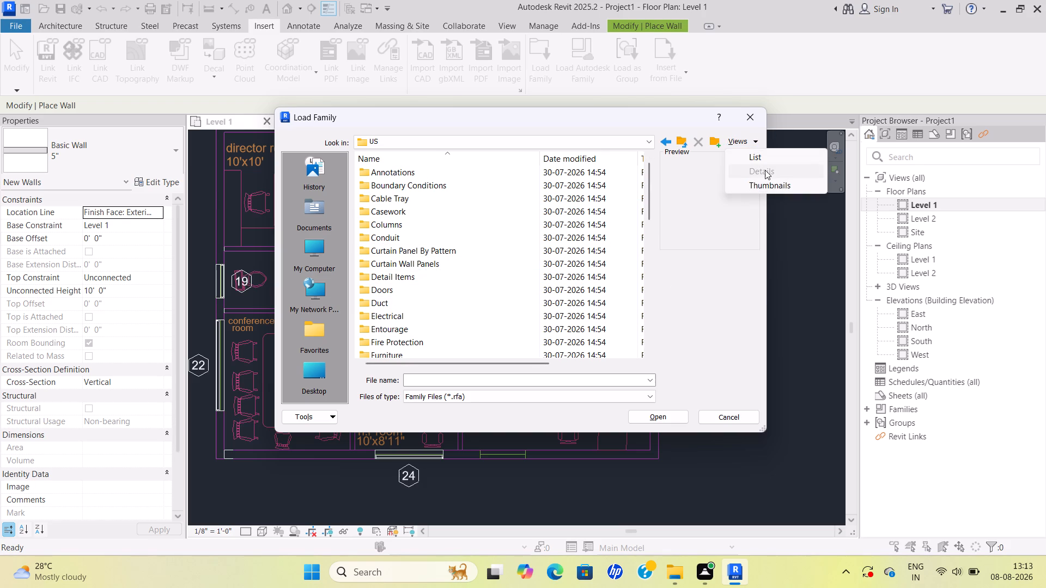
left_click(758, 189)
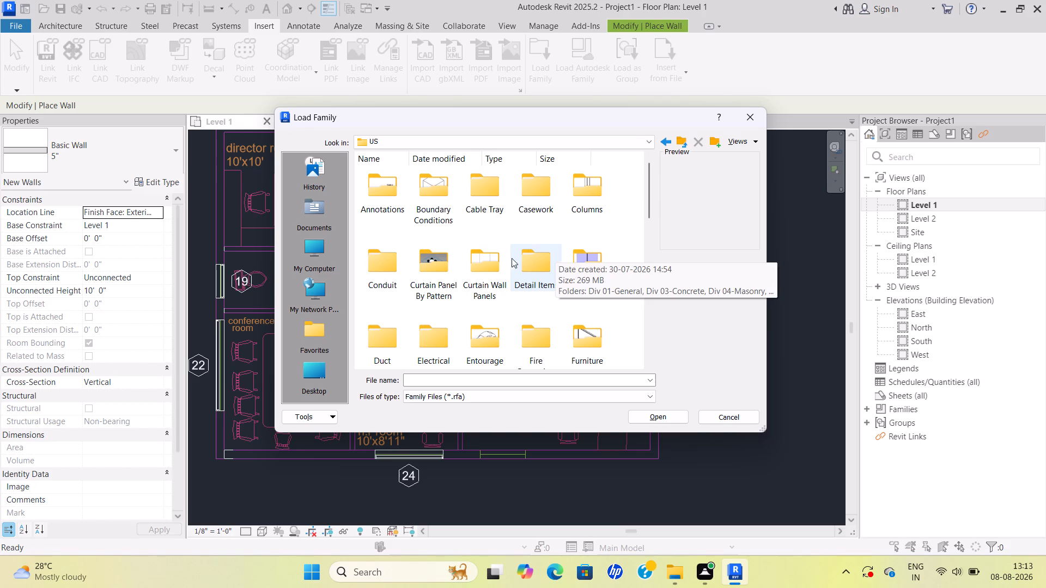
Browse the bed families in the Beds subfolder of the Furniture library.
left_click(610, 325)
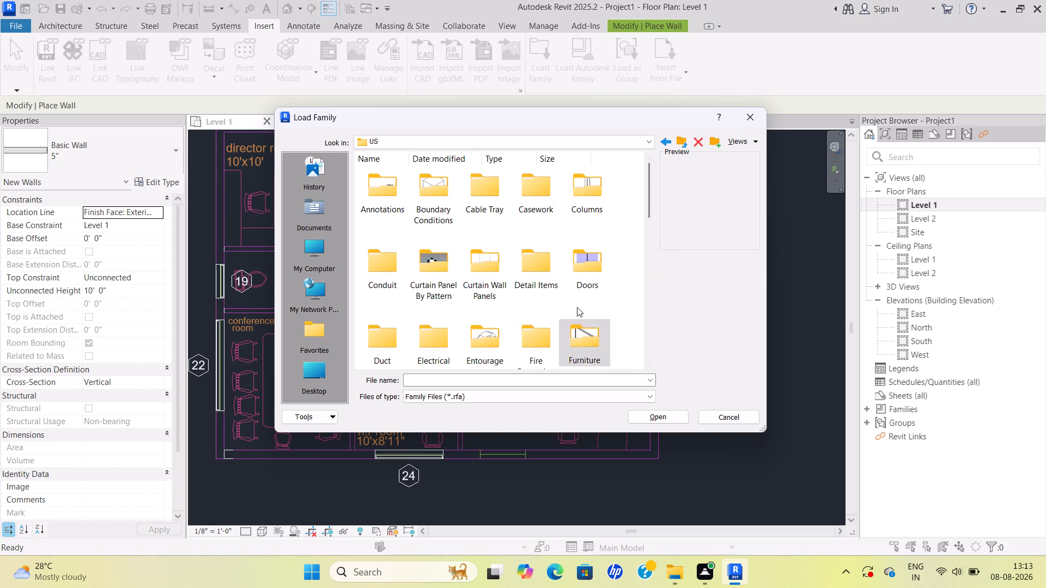
double_click(573, 334)
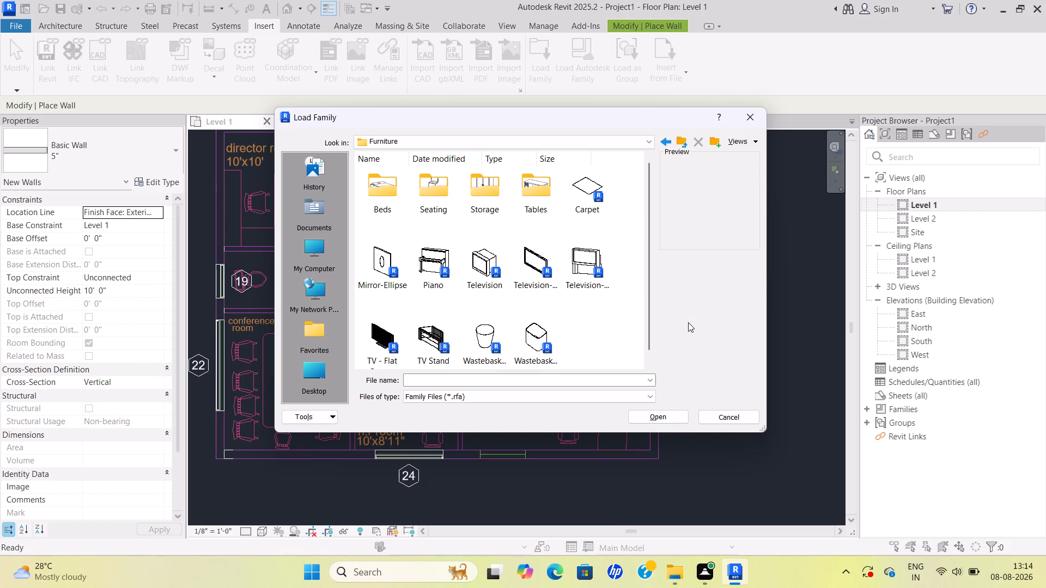
left_click(387, 185)
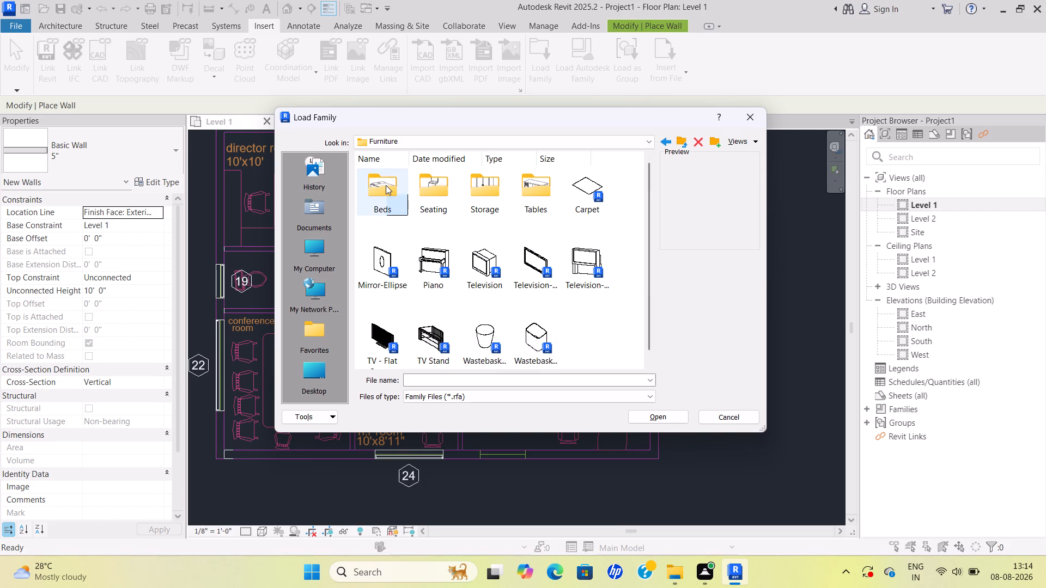
double_click(386, 185)
scroll(413, 185, "up", 4)
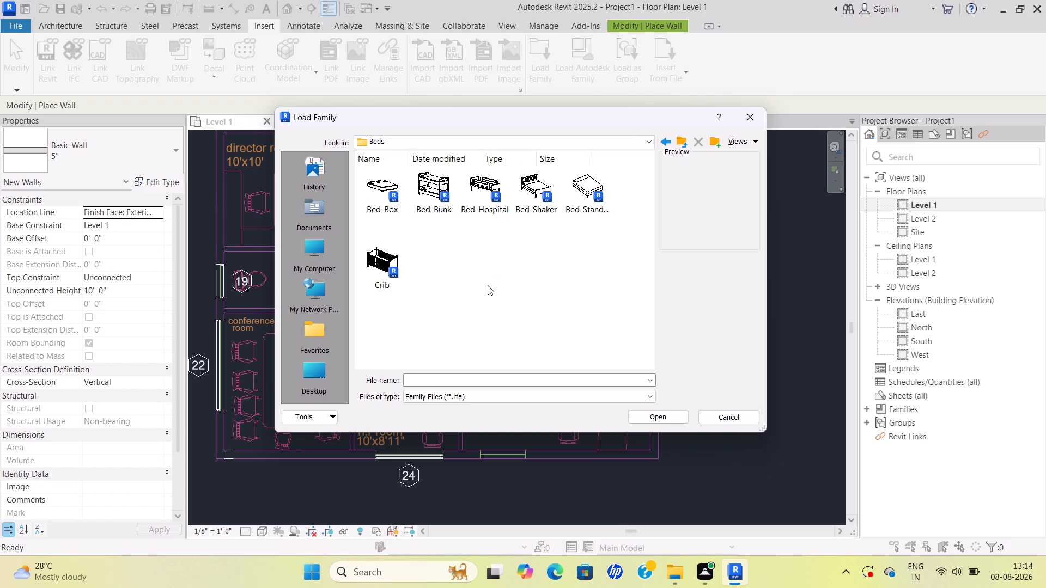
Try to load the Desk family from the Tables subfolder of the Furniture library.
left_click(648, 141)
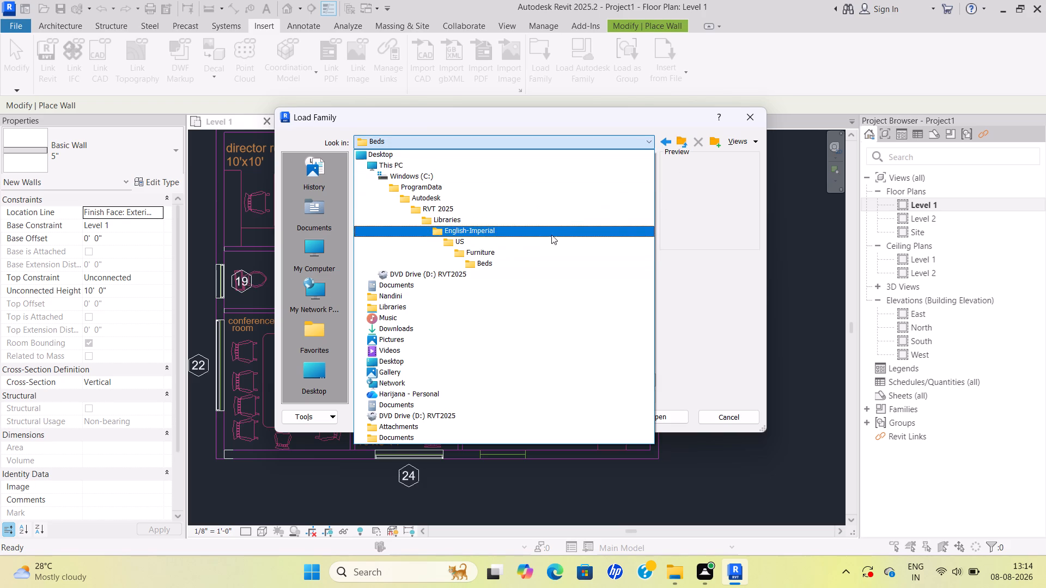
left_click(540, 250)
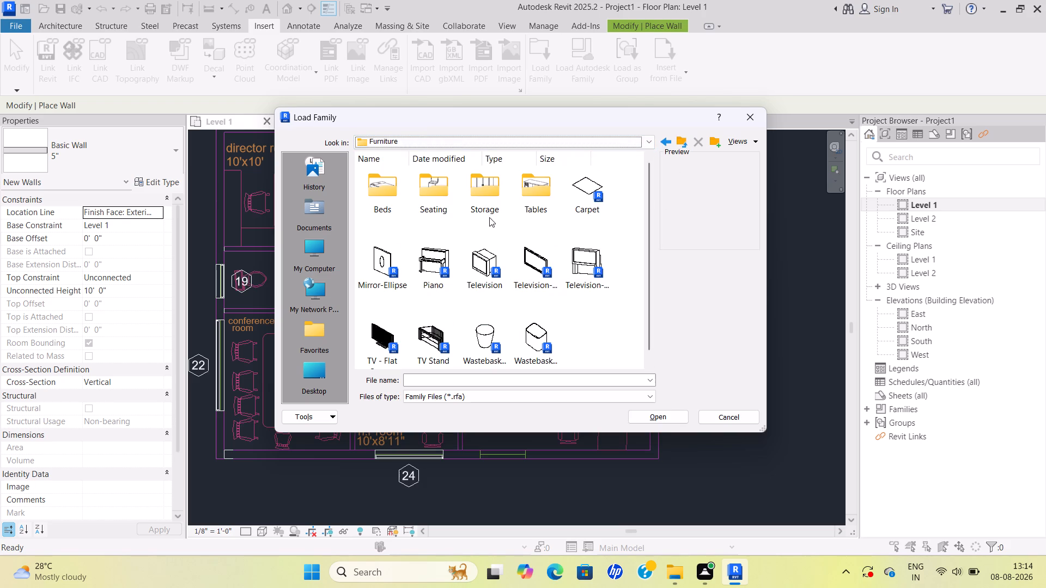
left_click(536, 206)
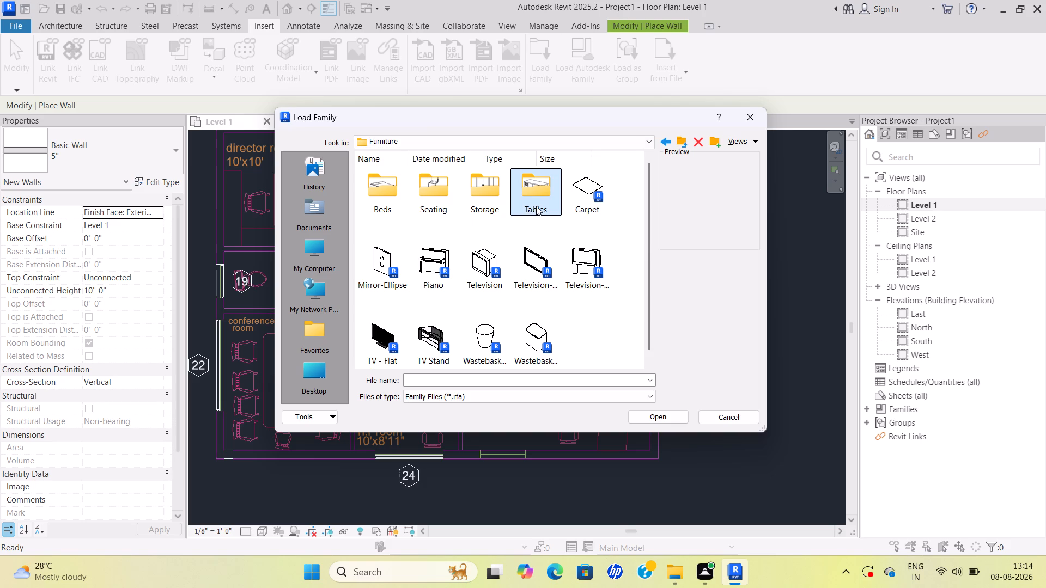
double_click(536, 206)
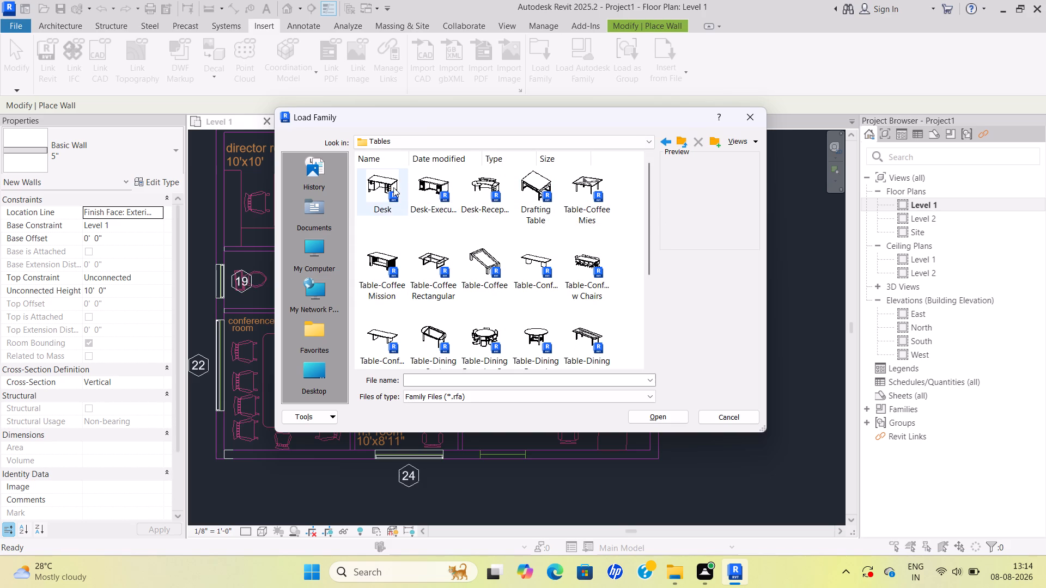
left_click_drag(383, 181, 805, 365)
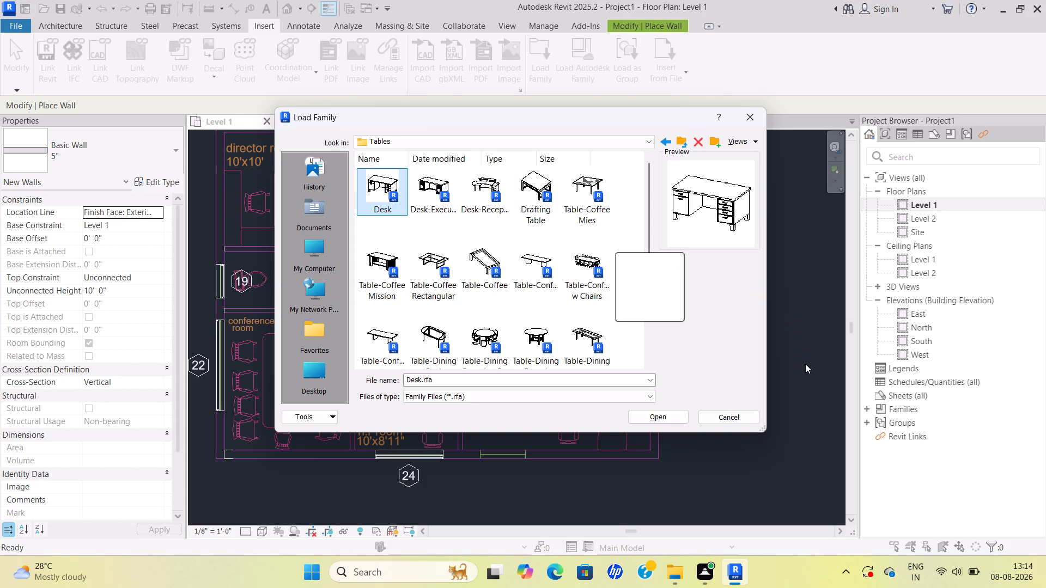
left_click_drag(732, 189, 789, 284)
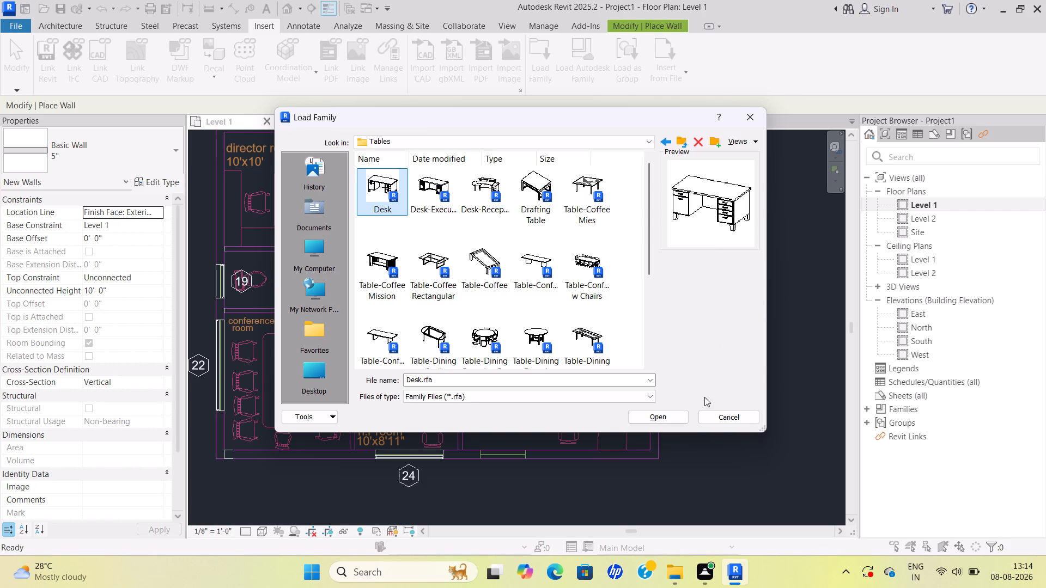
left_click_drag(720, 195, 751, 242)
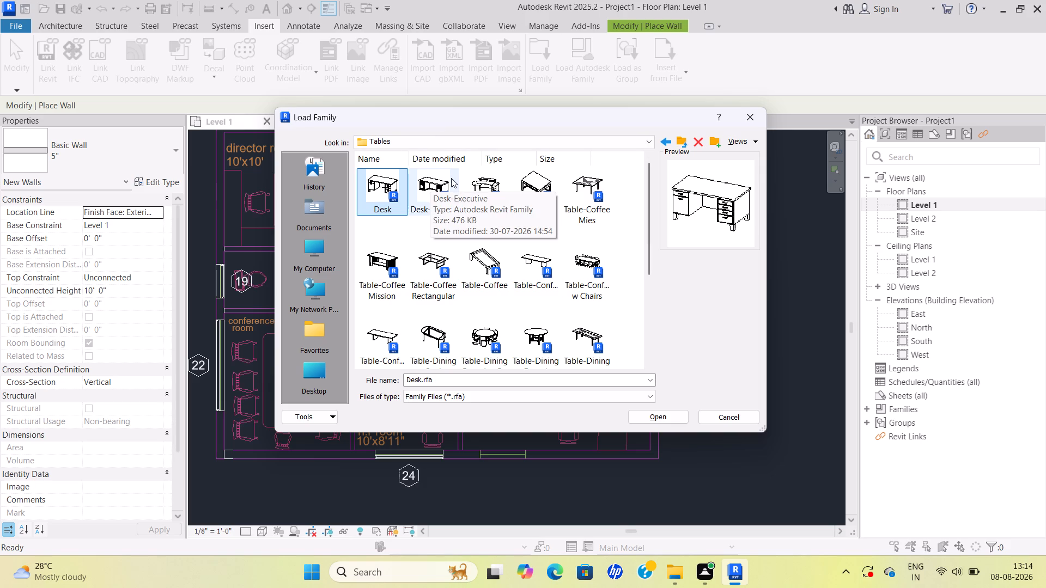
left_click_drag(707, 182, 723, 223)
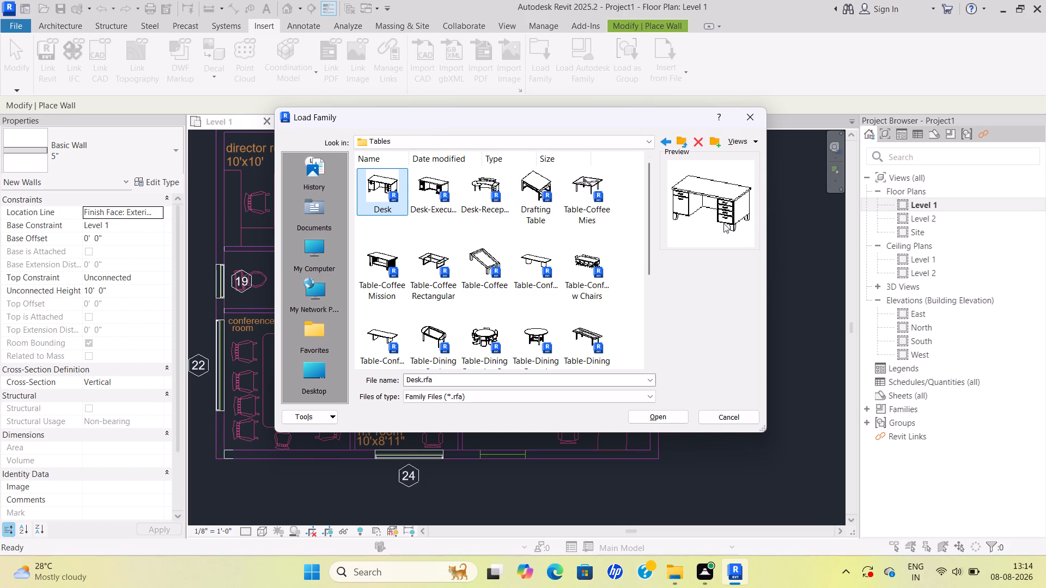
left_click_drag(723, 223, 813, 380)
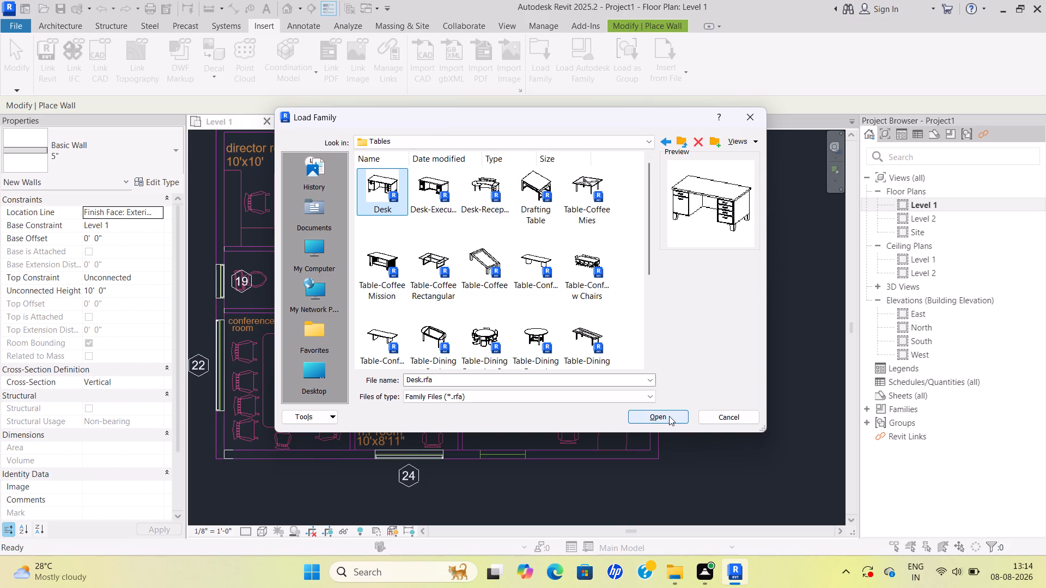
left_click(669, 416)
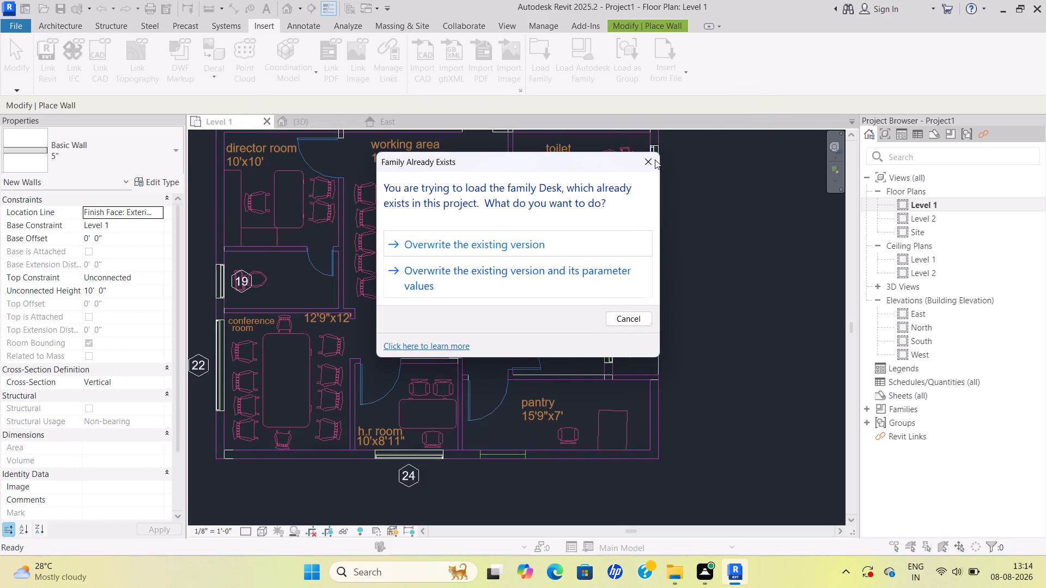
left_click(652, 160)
Draw a vertical 5" wall about 3' 10 1/2" long along the manager room desk's edge facing the three chairs.
scroll(695, 280, "down", 3)
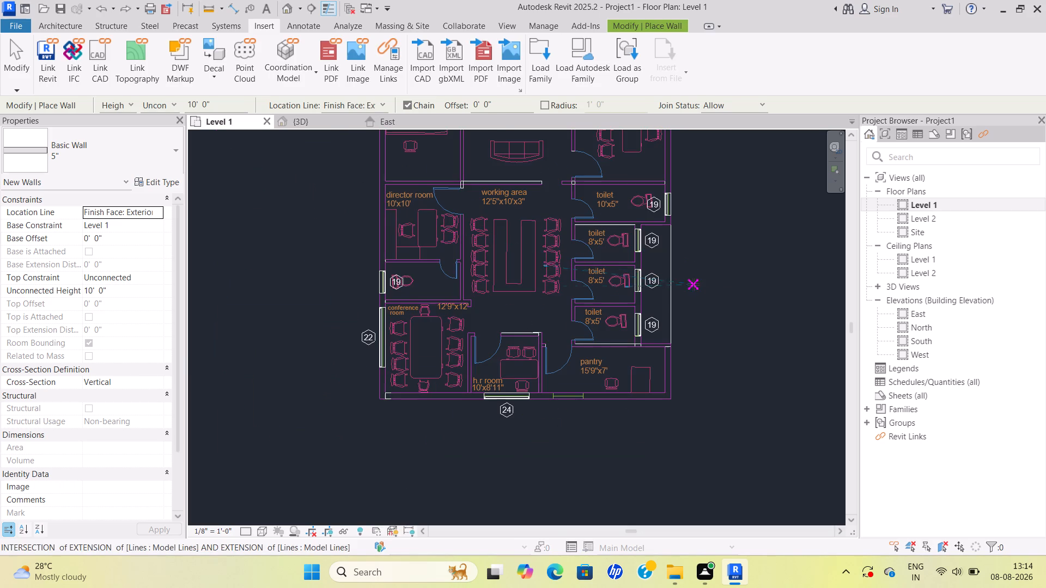
scroll(691, 282, "down", 1)
middle_click_drag(688, 289, 597, 394)
scroll(595, 388, "down", 1)
scroll(606, 299, "down", 2)
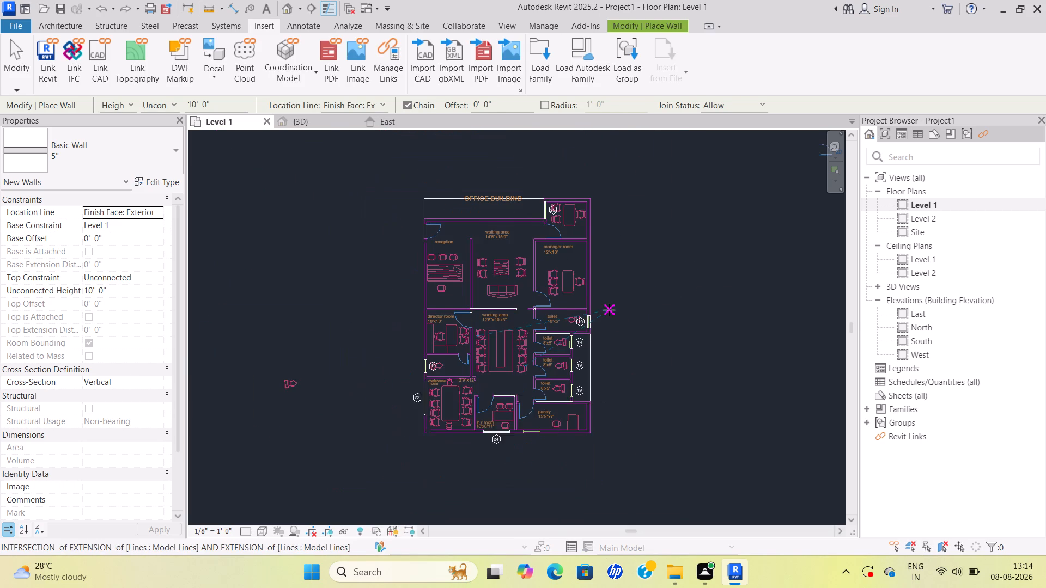
middle_click_drag(609, 310, 609, 333)
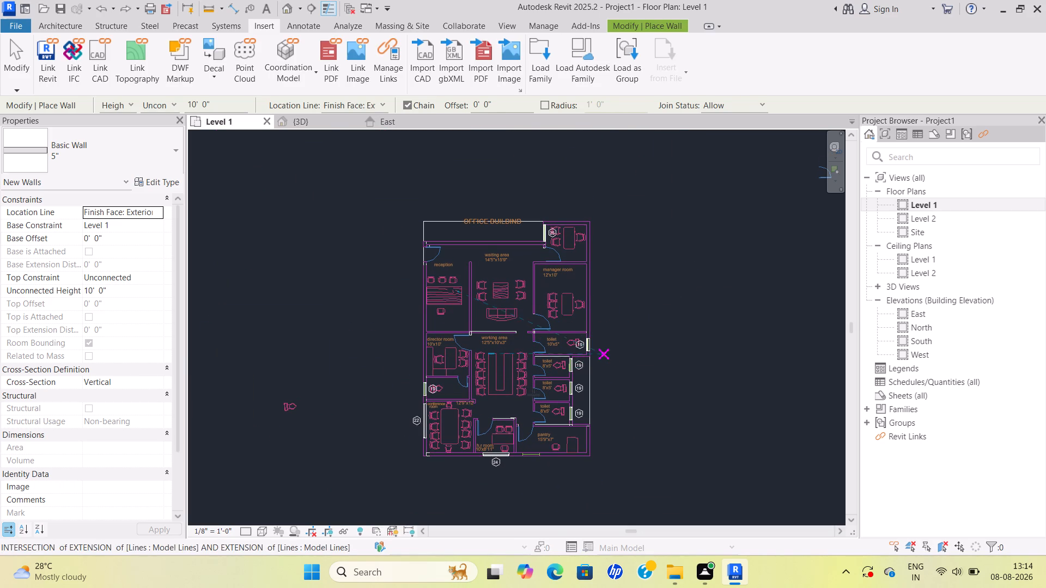
left_click(564, 298)
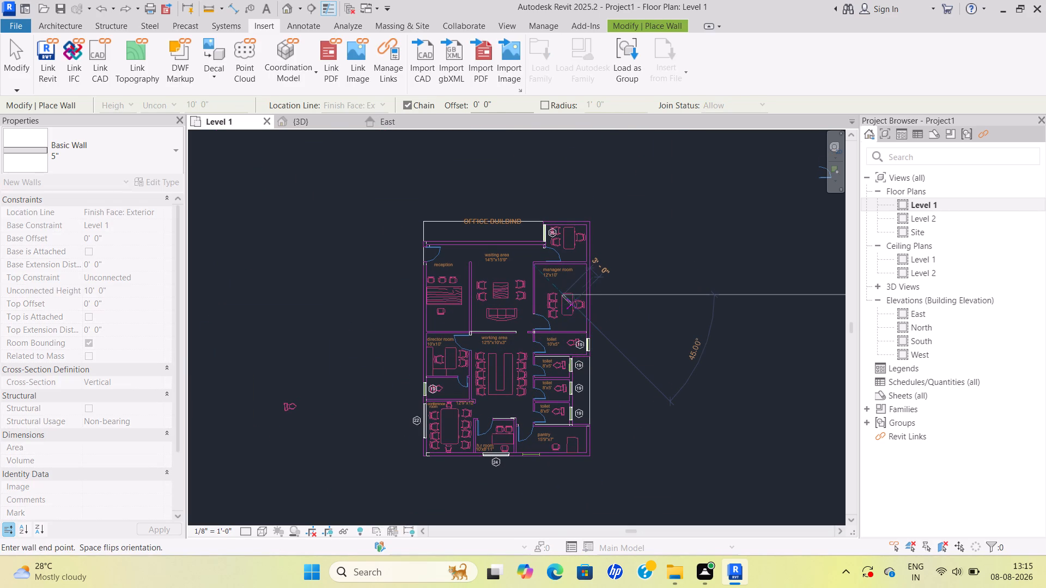
scroll(568, 308, "up", 4)
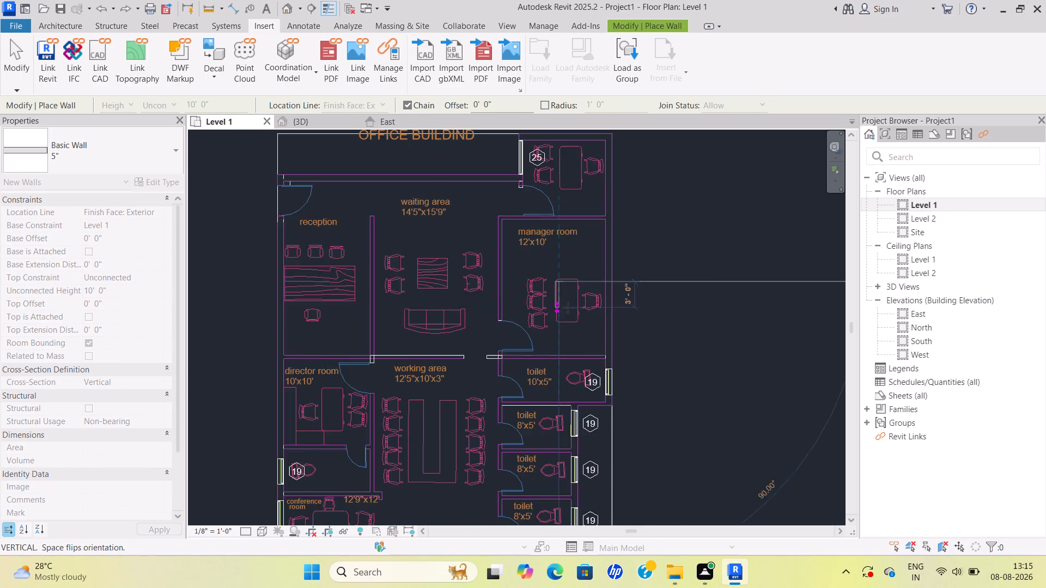
scroll(568, 308, "up", 10)
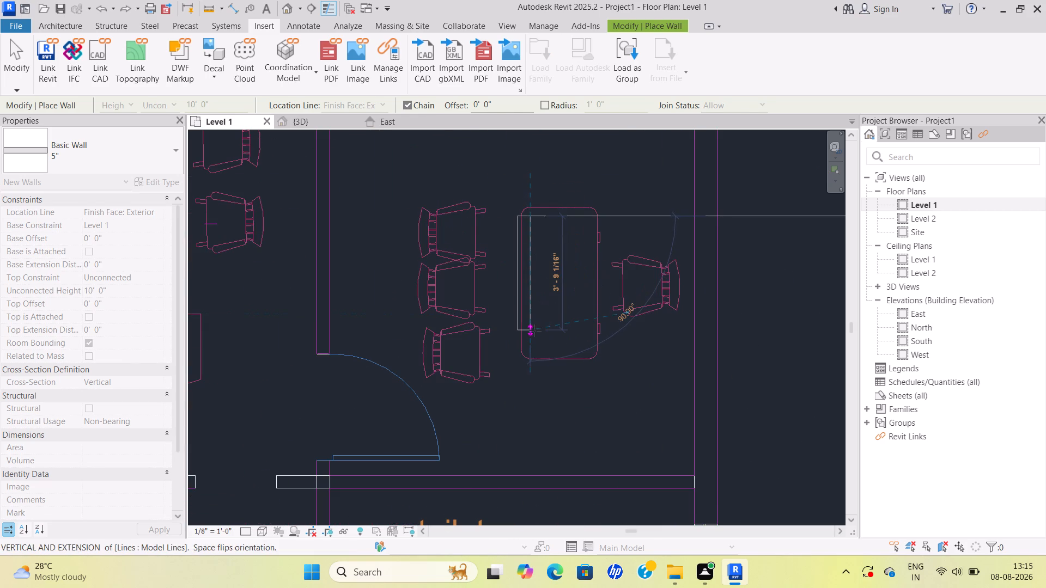
left_click(536, 332)
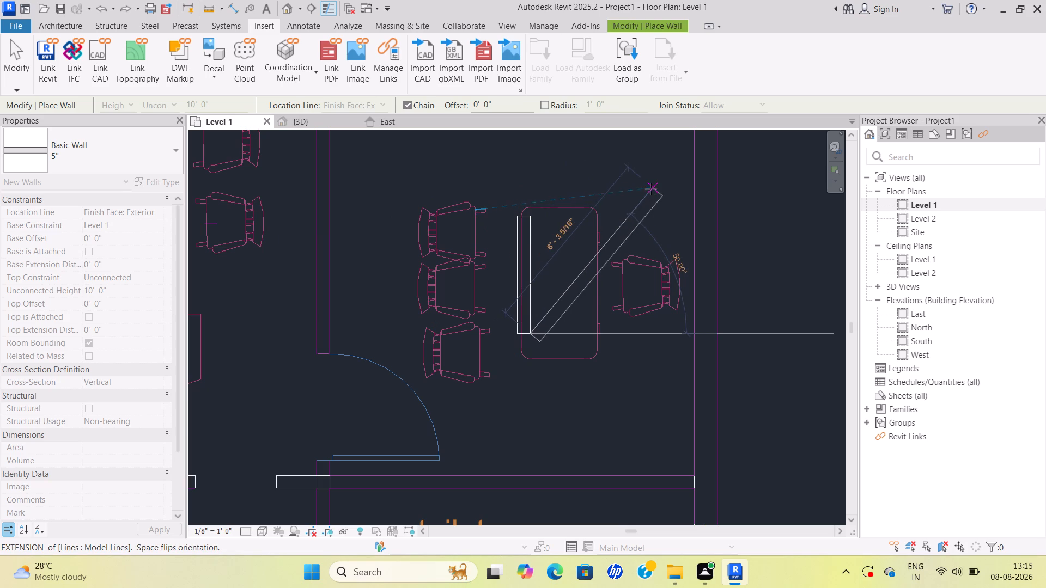
key("Escape")
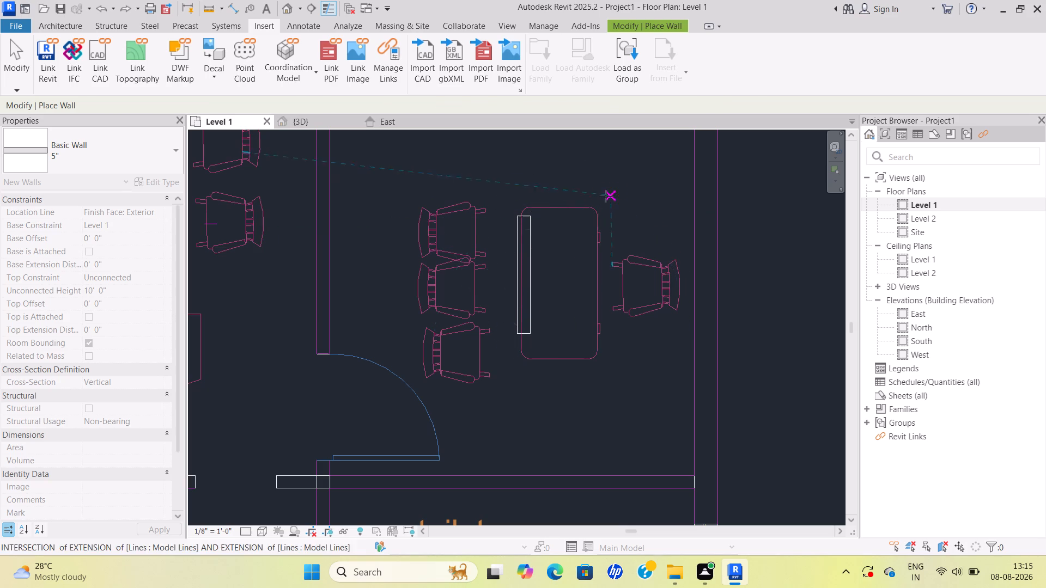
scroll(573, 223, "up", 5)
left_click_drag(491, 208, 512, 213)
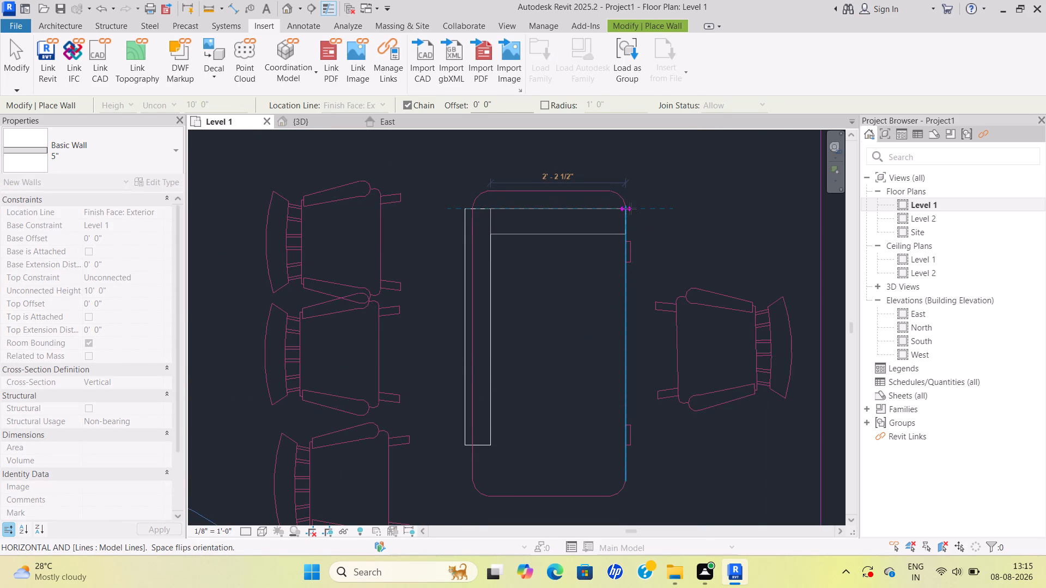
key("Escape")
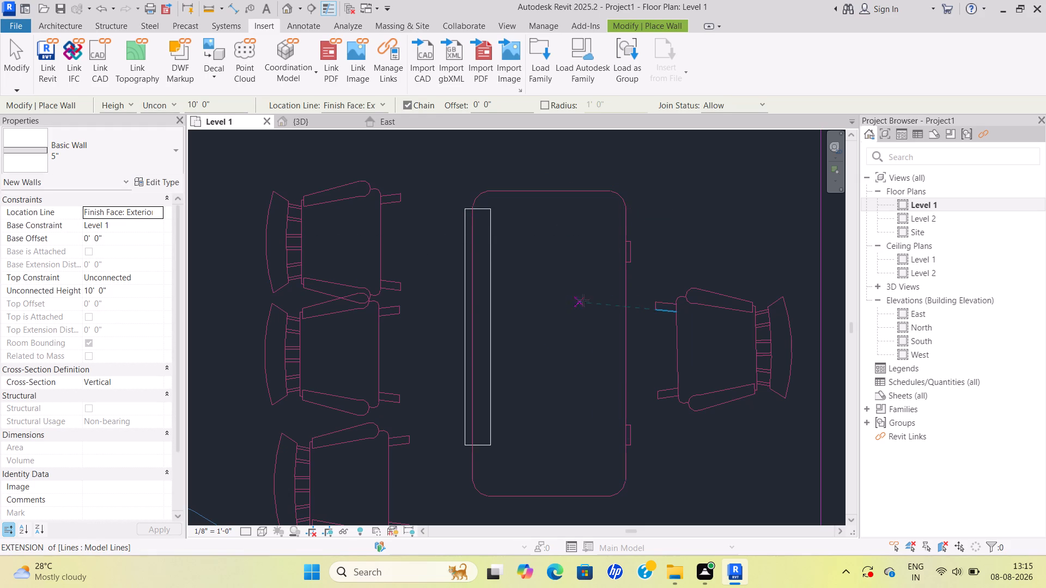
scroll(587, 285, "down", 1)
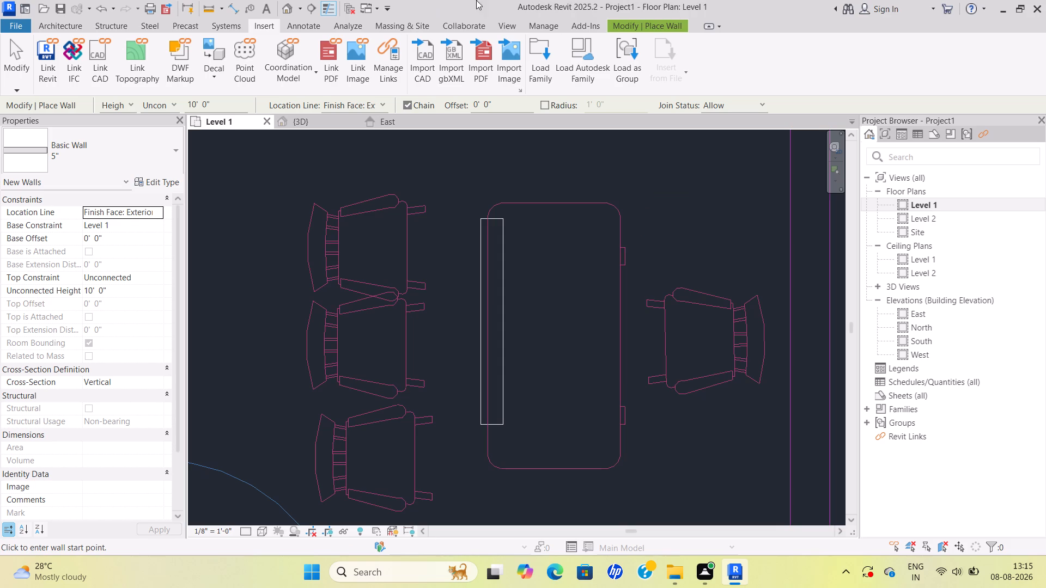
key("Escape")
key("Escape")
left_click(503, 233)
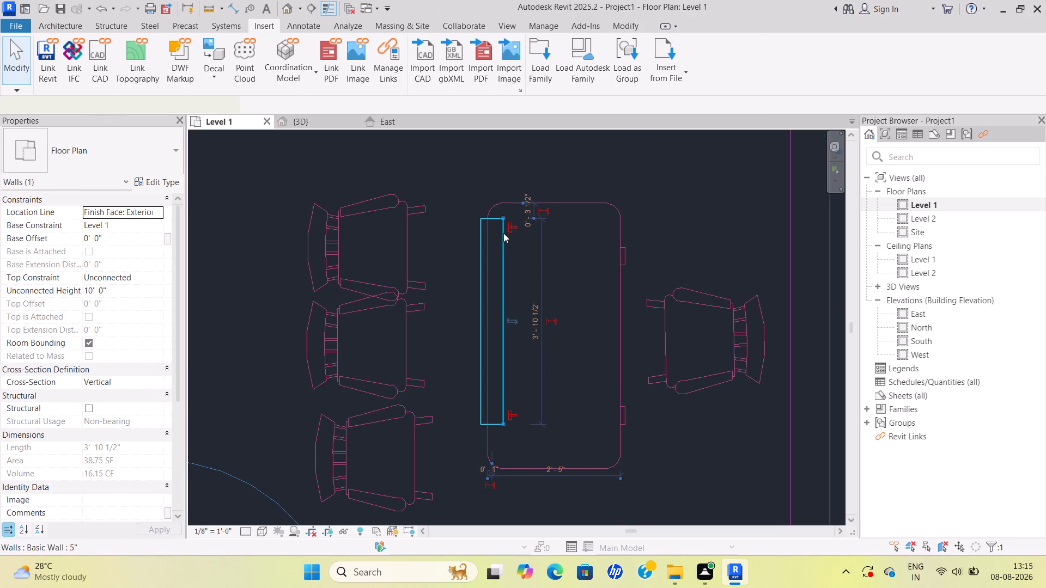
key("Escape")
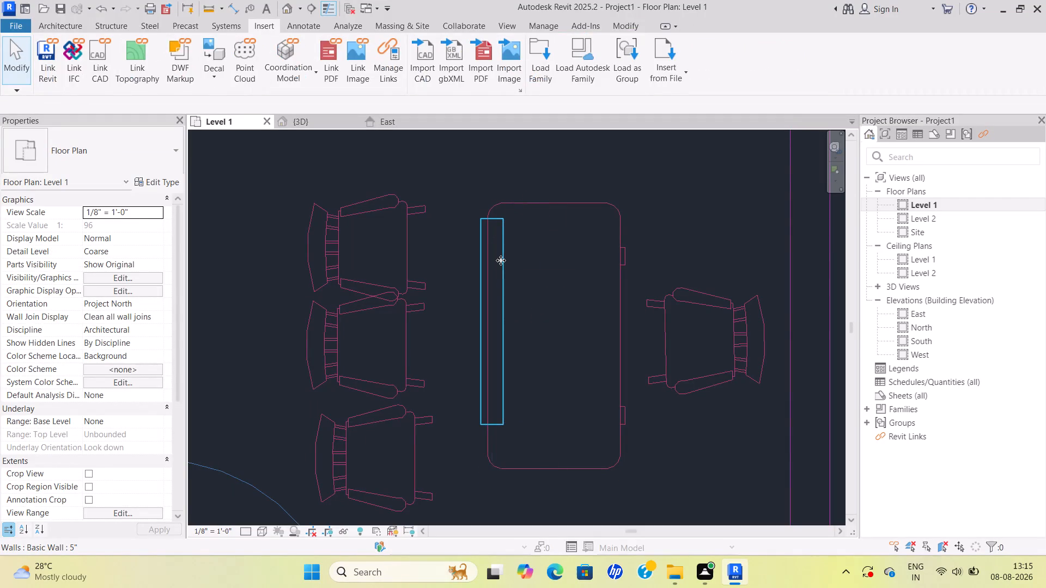
Delete the 5" wall drawn along the edge of the manager room desk.
left_click(500, 260)
key("Delete")
key("Escape")
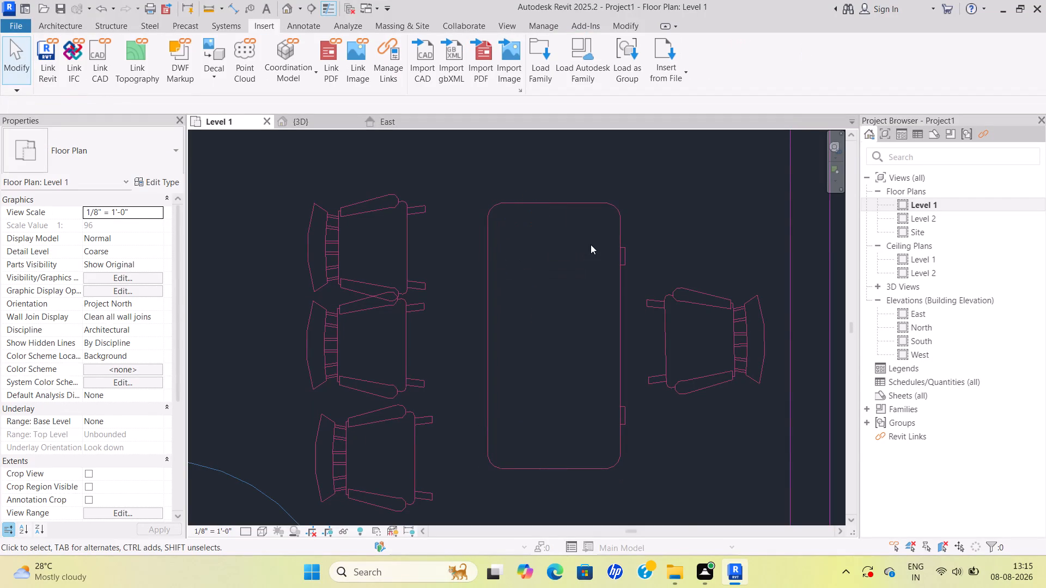
key("Escape")
Look over the room layout across the Level 1 floor plan.
scroll(588, 247, "down", 8)
middle_click_drag(574, 249, 630, 204)
scroll(524, 277, "down", 3)
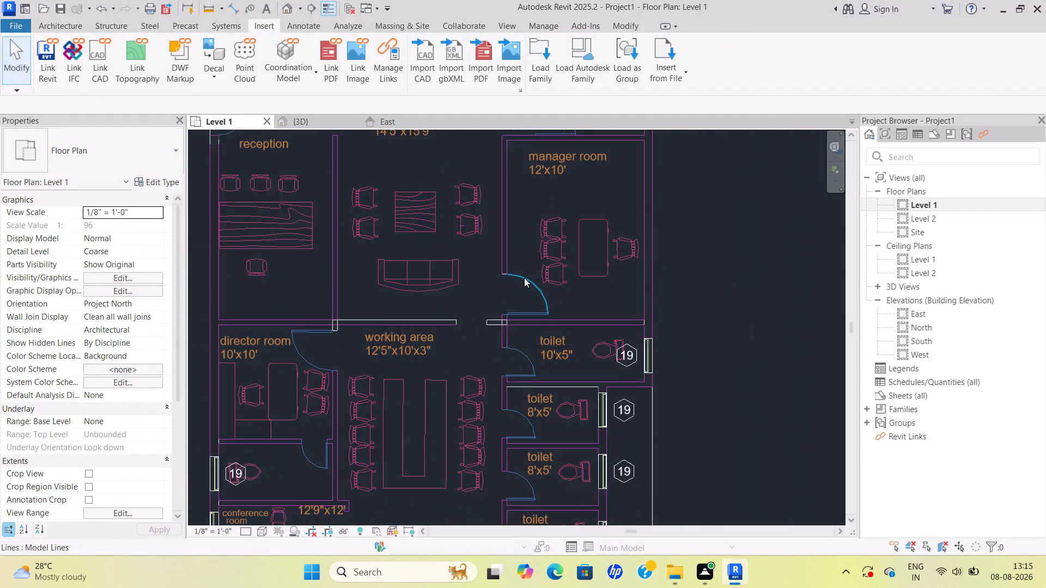
middle_click_drag(524, 278, 586, 203)
middle_click_drag(569, 268, 612, 194)
scroll(507, 294, "down", 3)
middle_click_drag(531, 284, 506, 327)
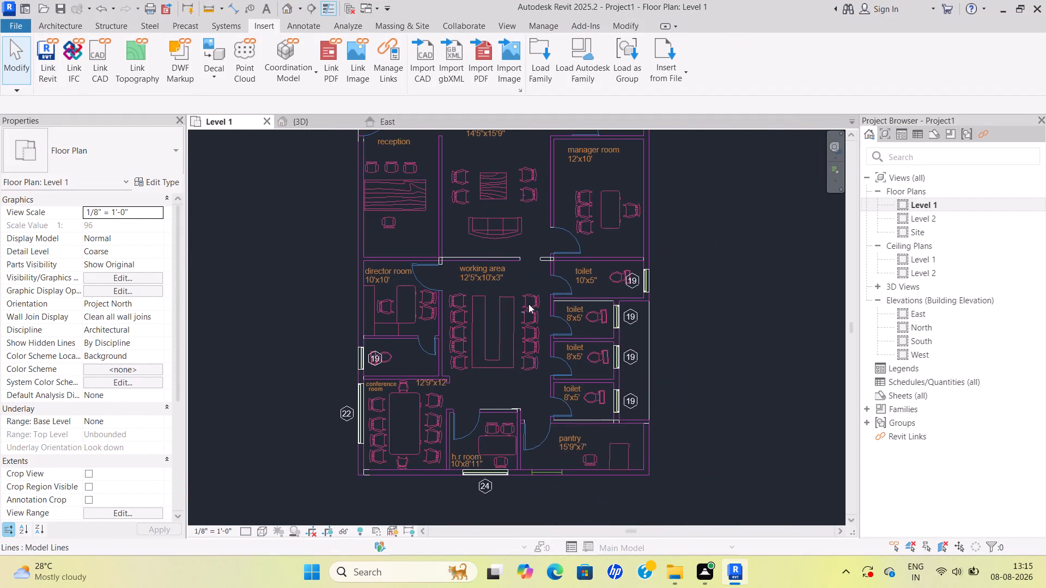
scroll(565, 268, "up", 2)
Examine the windows along the building's right facade in the 3D view.
left_click(307, 121)
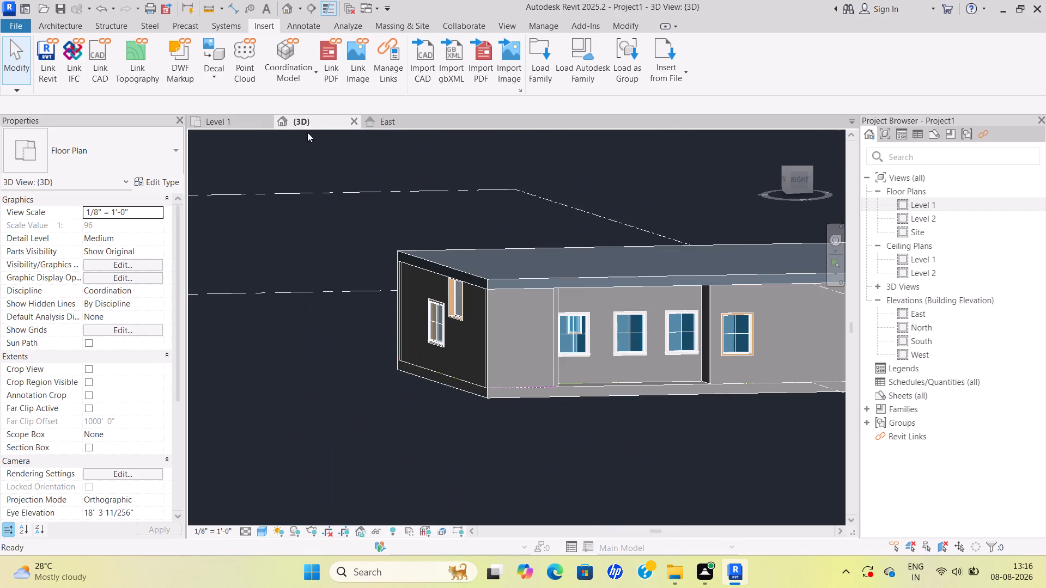
middle_click_drag(582, 305, 562, 299, "shift")
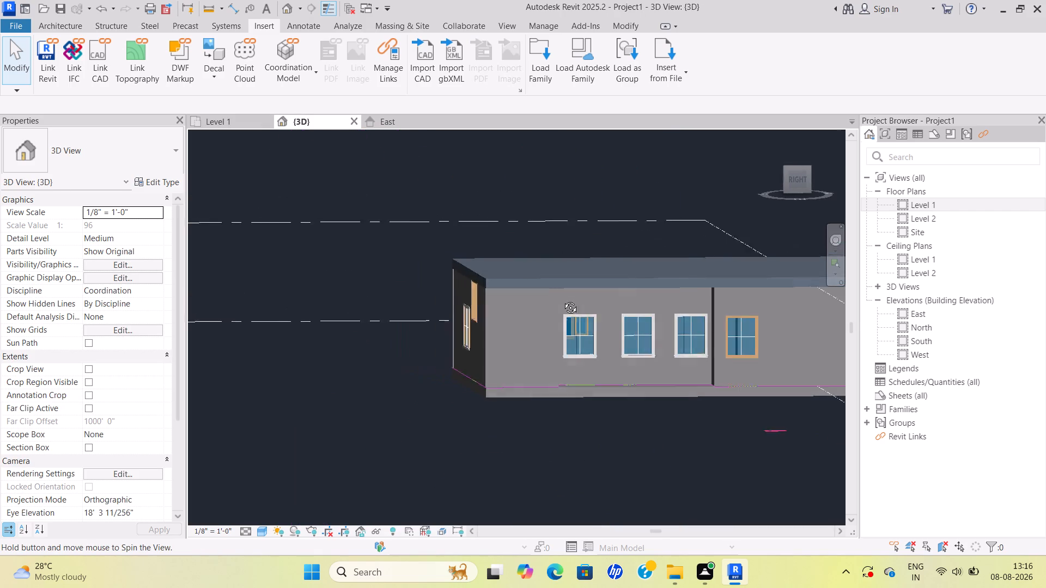
middle_click_drag(562, 299, 555, 299, "shift")
middle_click_drag(673, 318, 488, 309)
middle_click_drag(729, 323, 722, 317)
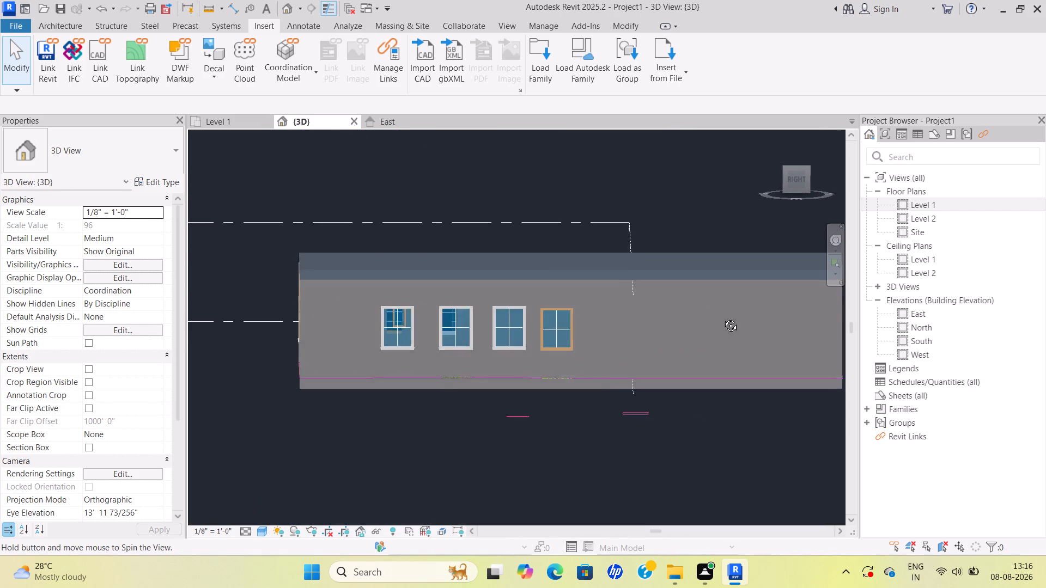
middle_click_drag(722, 317, 665, 313)
middle_click_drag(675, 315, 775, 296, "shift")
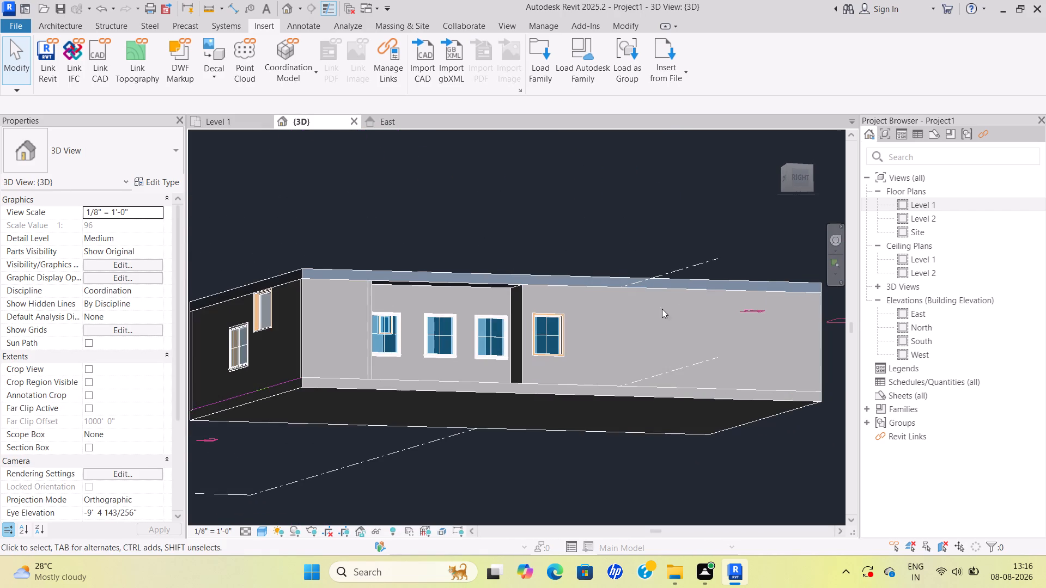
middle_click_drag(648, 309, 647, 346, "shift")
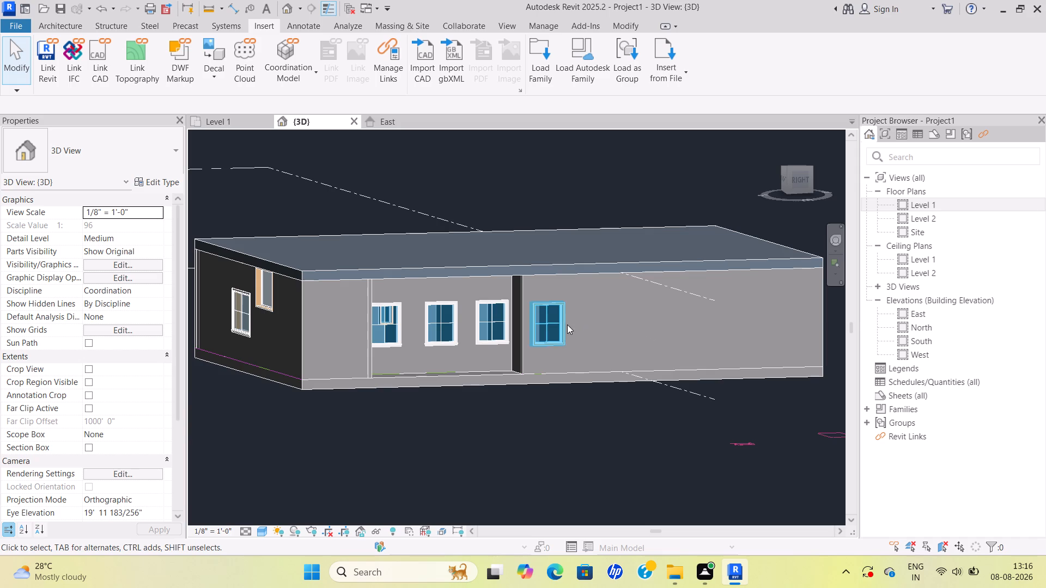
scroll(536, 309, "up", 5)
scroll(470, 305, "up", 6)
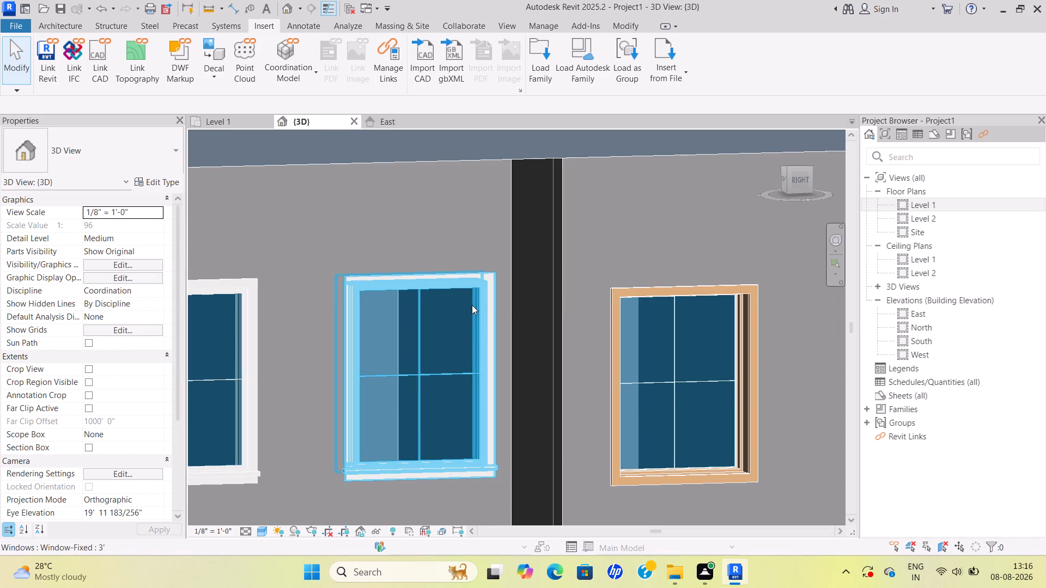
scroll(458, 318, "down", 1)
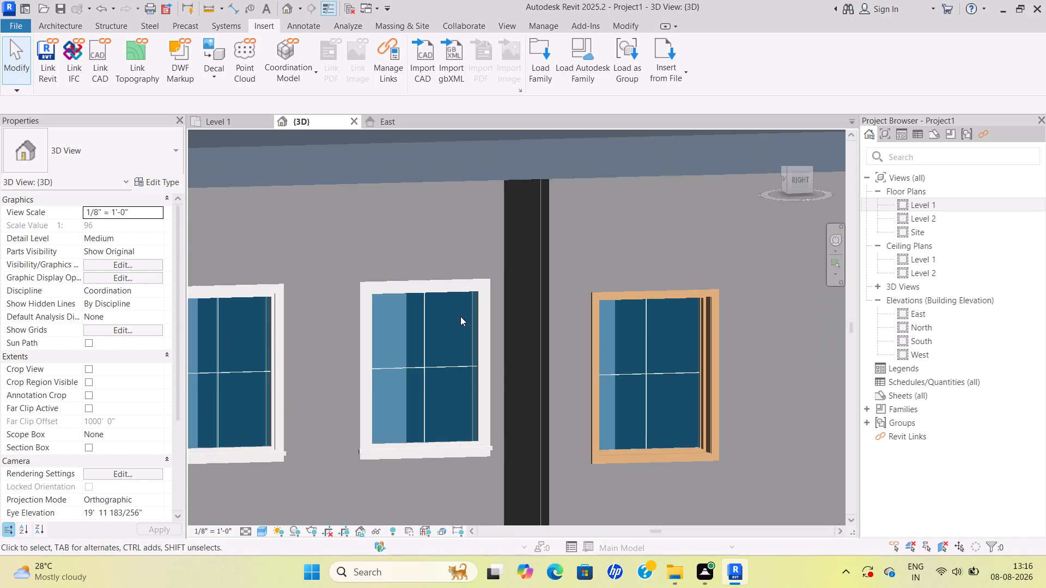
scroll(460, 316, "down", 2)
middle_click_drag(483, 311, 601, 305)
middle_click_drag(460, 320, 568, 299)
middle_click_drag(445, 316, 554, 303)
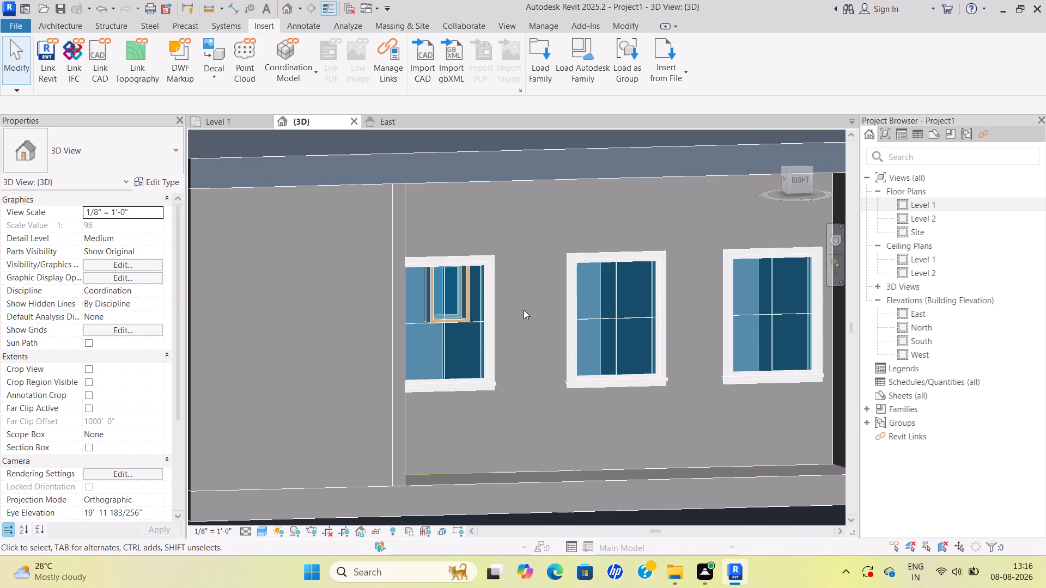
Delete the Fixed 16" x 24" window seen through the 3' window nearest the front corner of the right facade.
scroll(471, 313, "up", 4)
middle_click_drag(479, 315, 597, 353)
scroll(578, 343, "up", 4)
scroll(602, 342, "down", 10)
scroll(586, 334, "up", 6)
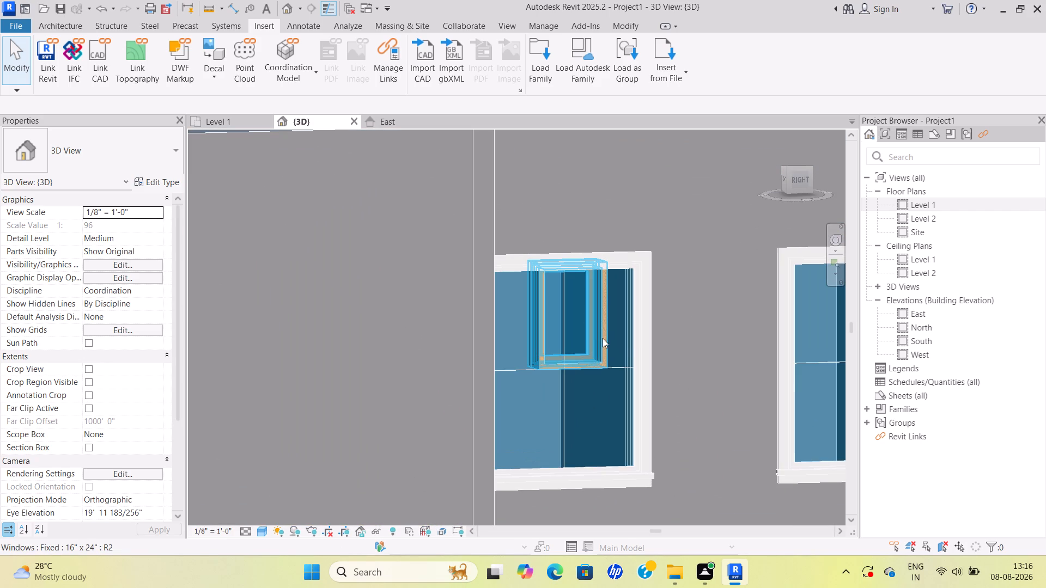
left_click(603, 338)
key("Delete")
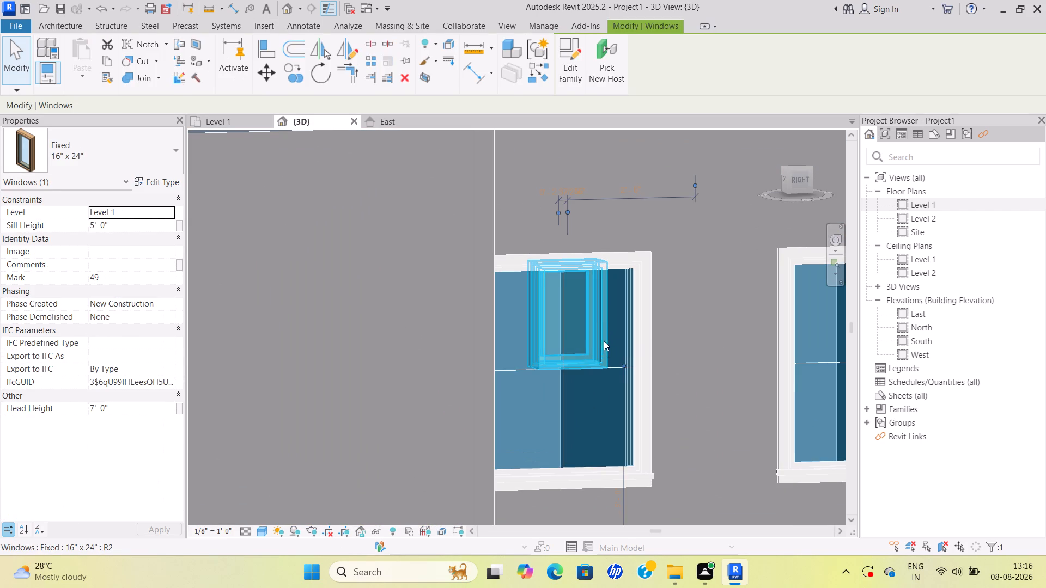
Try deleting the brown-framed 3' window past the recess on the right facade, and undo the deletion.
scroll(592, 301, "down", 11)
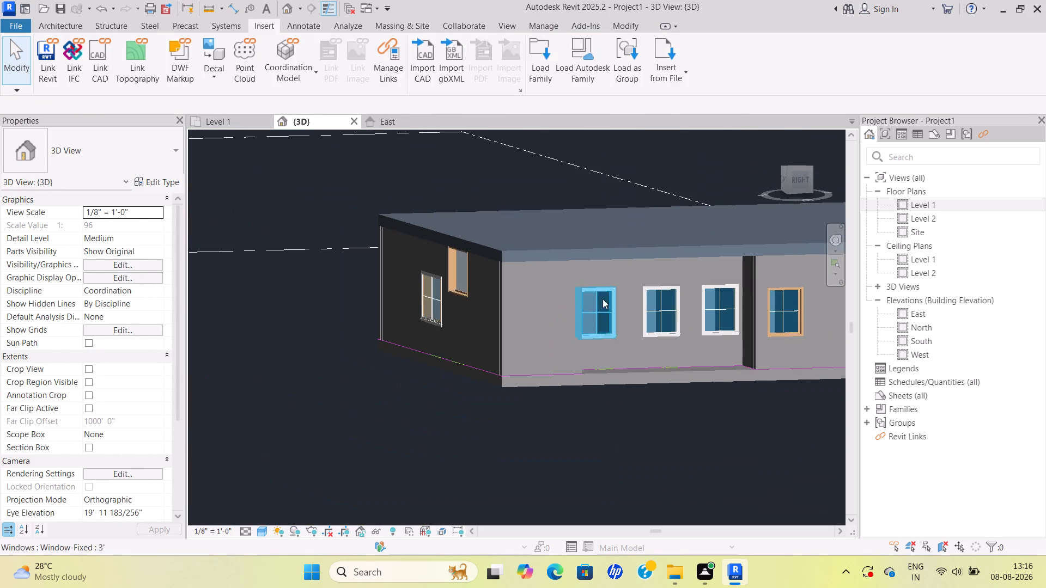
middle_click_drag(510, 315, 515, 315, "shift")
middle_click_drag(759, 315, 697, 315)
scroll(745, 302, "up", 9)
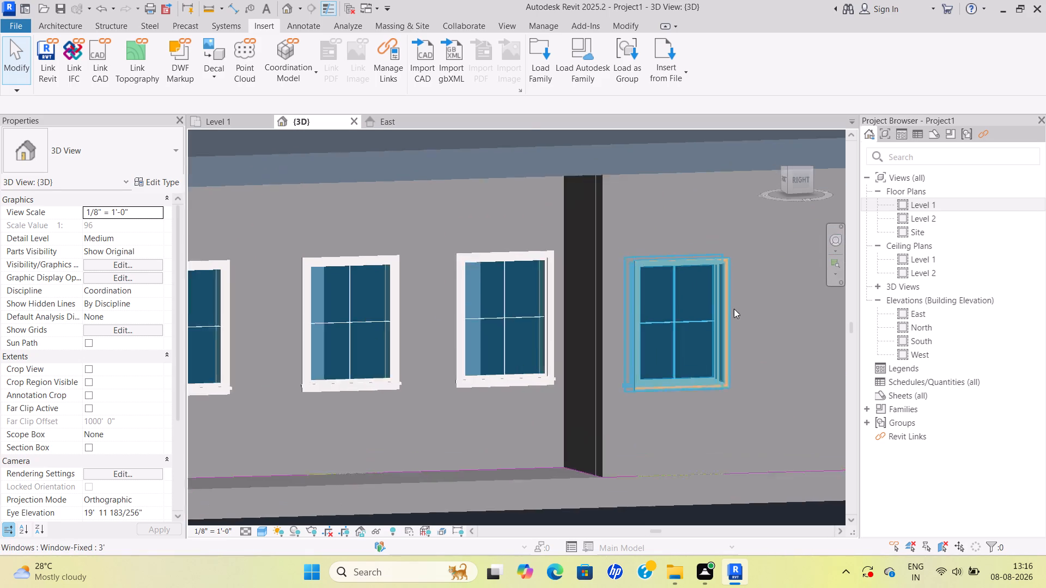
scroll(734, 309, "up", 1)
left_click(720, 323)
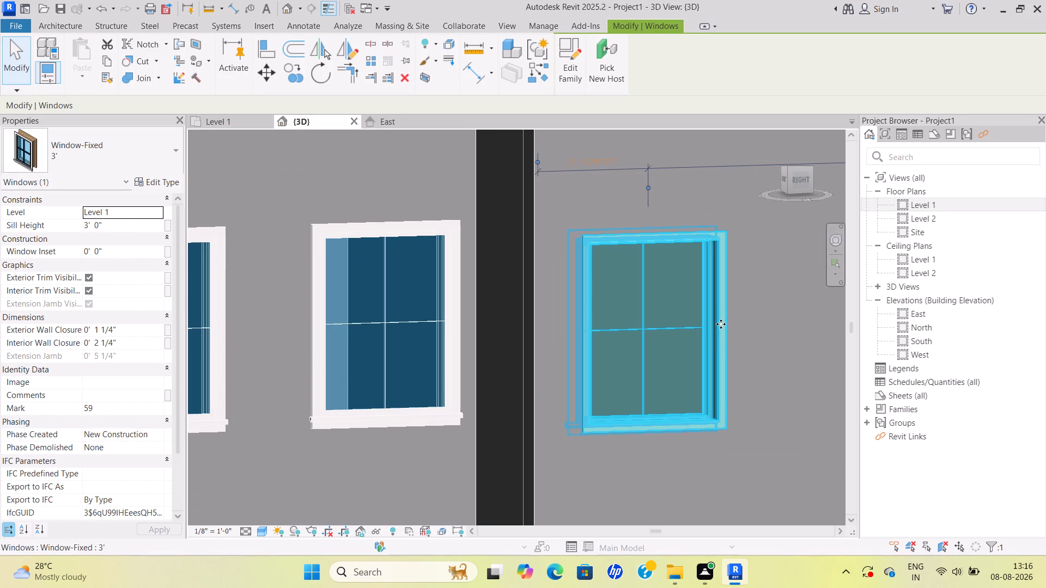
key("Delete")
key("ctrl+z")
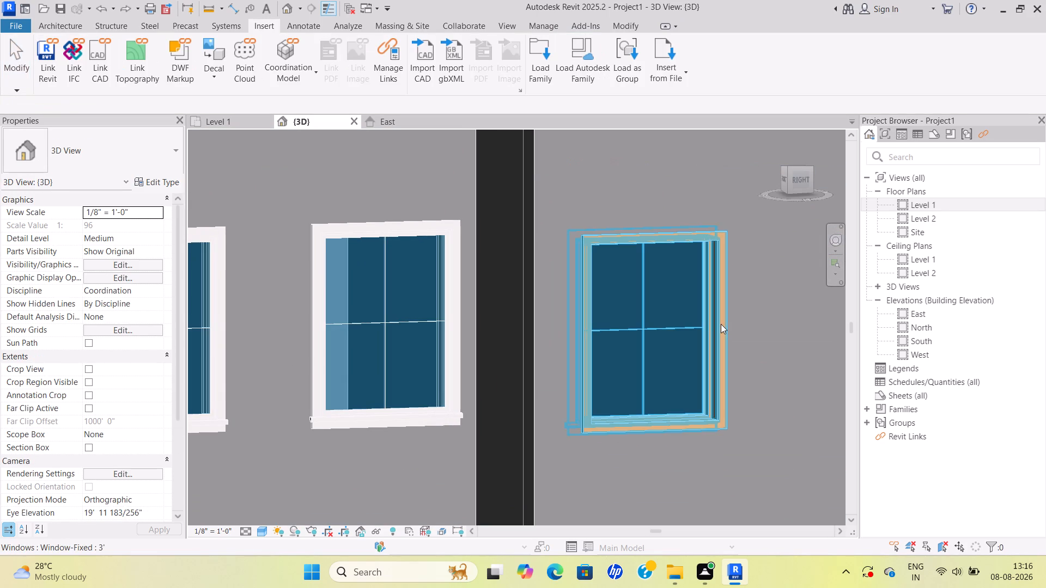
Delete the inner 3' window overlapping the gap between the 3' and 8' windows on the building's left facade.
scroll(582, 330, "down", 2)
middle_click_drag(557, 330, 674, 298)
middle_click_drag(520, 311, 670, 312)
scroll(577, 311, "down", 1)
middle_click_drag(502, 326, 680, 326)
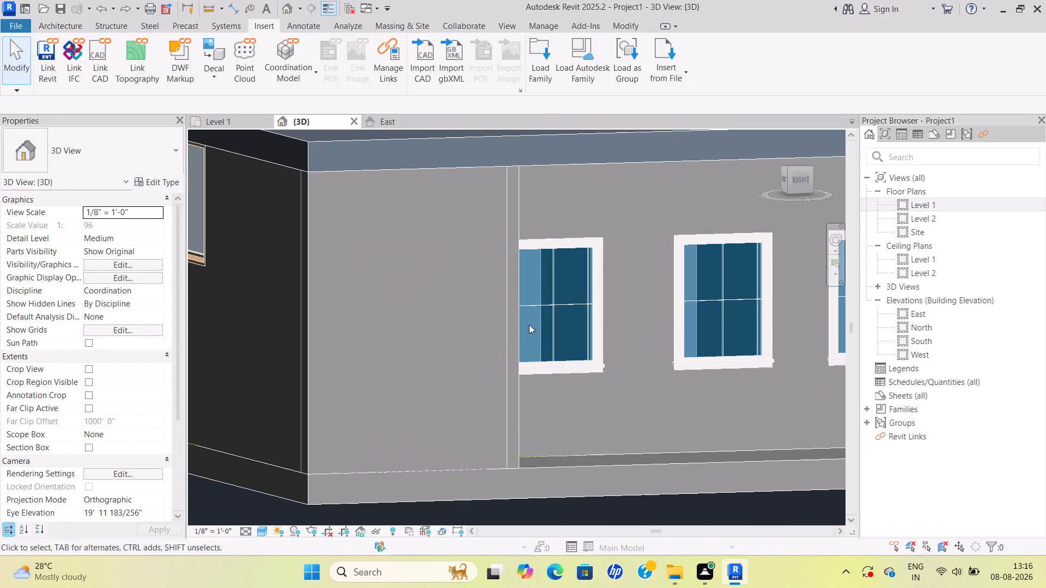
middle_click_drag(505, 332, 624, 326, "shift")
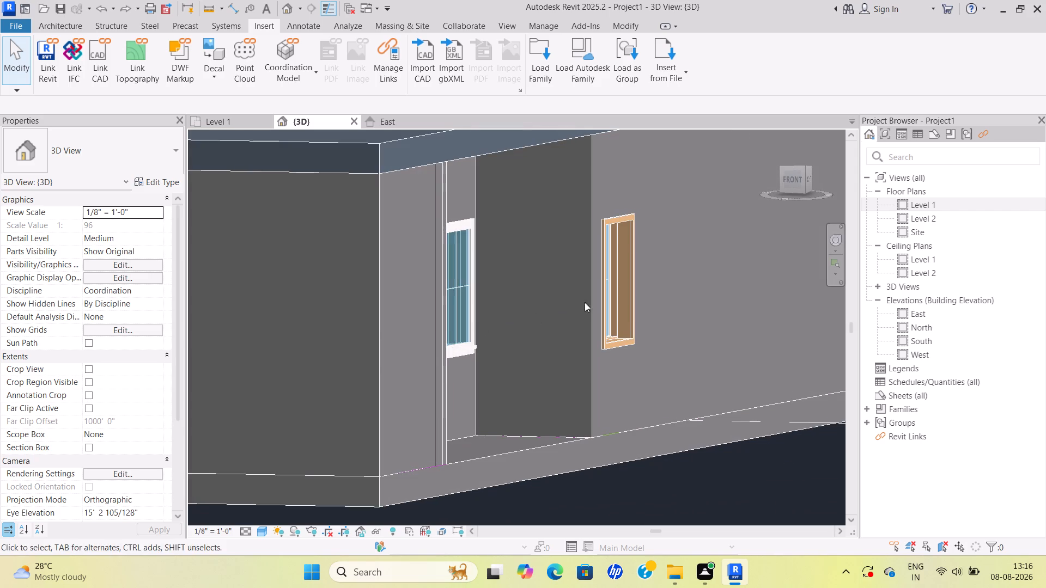
middle_click_drag(585, 302, 507, 316)
middle_click_drag(489, 322, 617, 302, "shift")
middle_click_drag(449, 339, 781, 285)
scroll(431, 322, "up", 1, "shift")
middle_click_drag(435, 322, 544, 418, "shift")
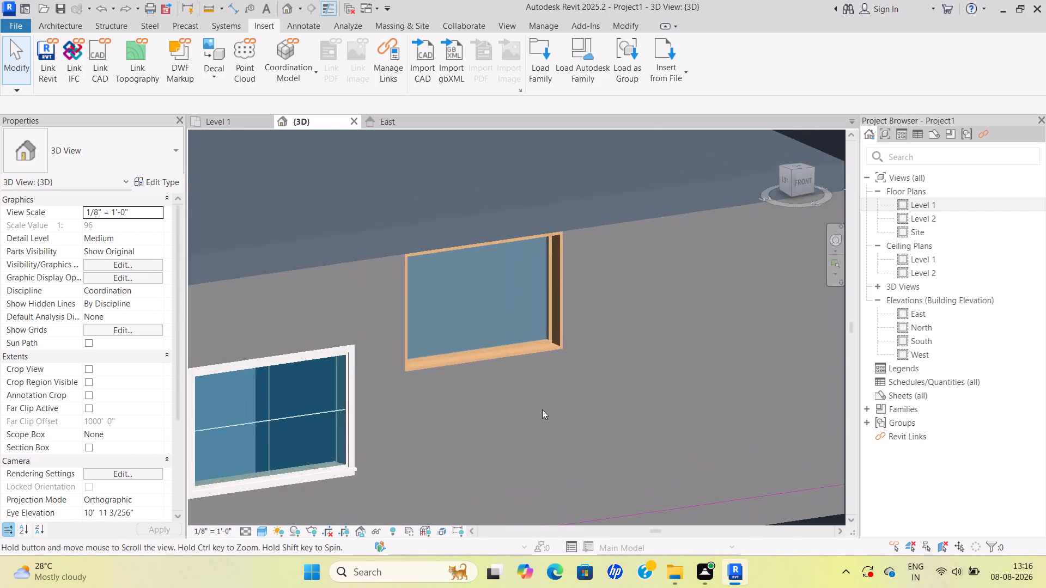
middle_click_drag(446, 371, 650, 303)
scroll(522, 344, "up", 6)
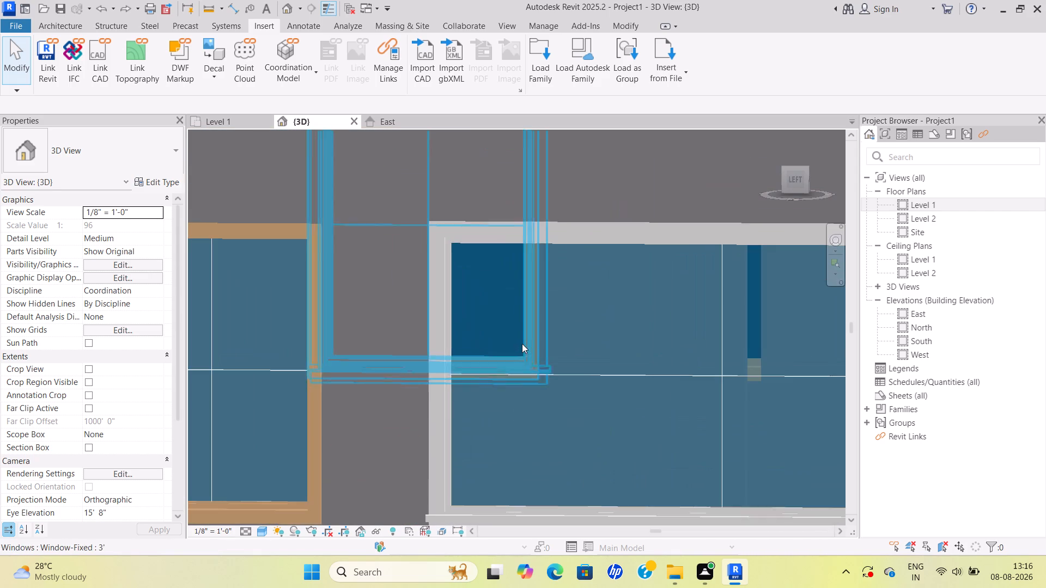
scroll(512, 351, "down", 5)
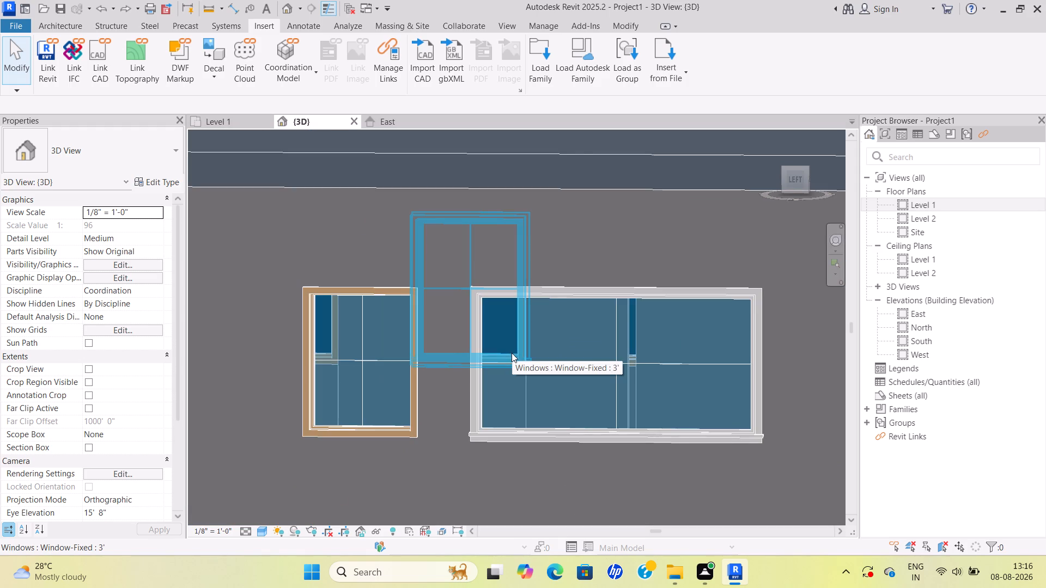
left_click(512, 353)
key("Delete")
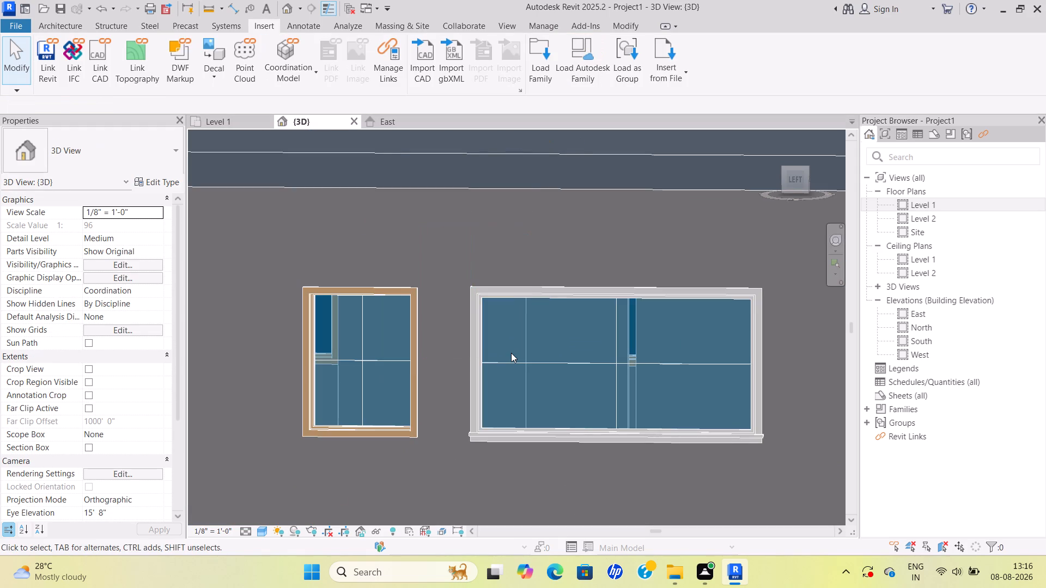
Delete the inner 3' window seen through the 8' window on the left facade.
scroll(642, 339, "up", 5)
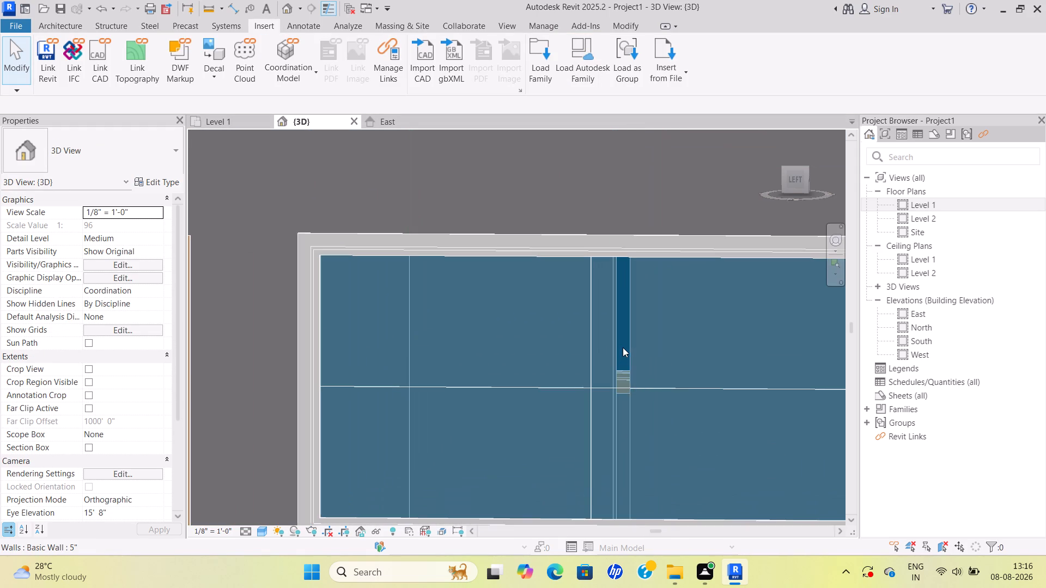
left_click(624, 348)
left_click(619, 347, "shift")
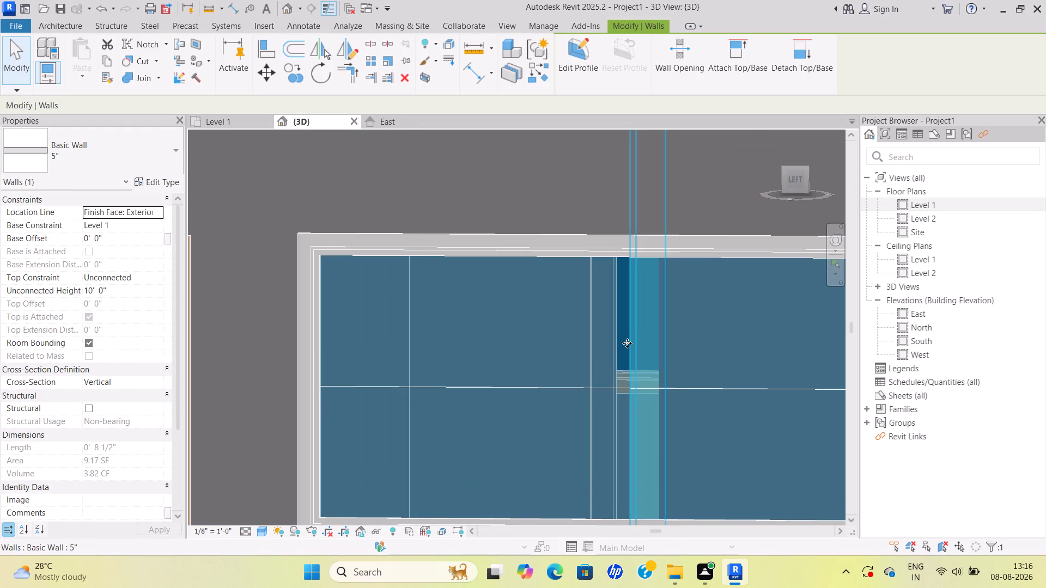
key("Escape")
left_click(623, 352)
scroll(623, 352, "down", 5)
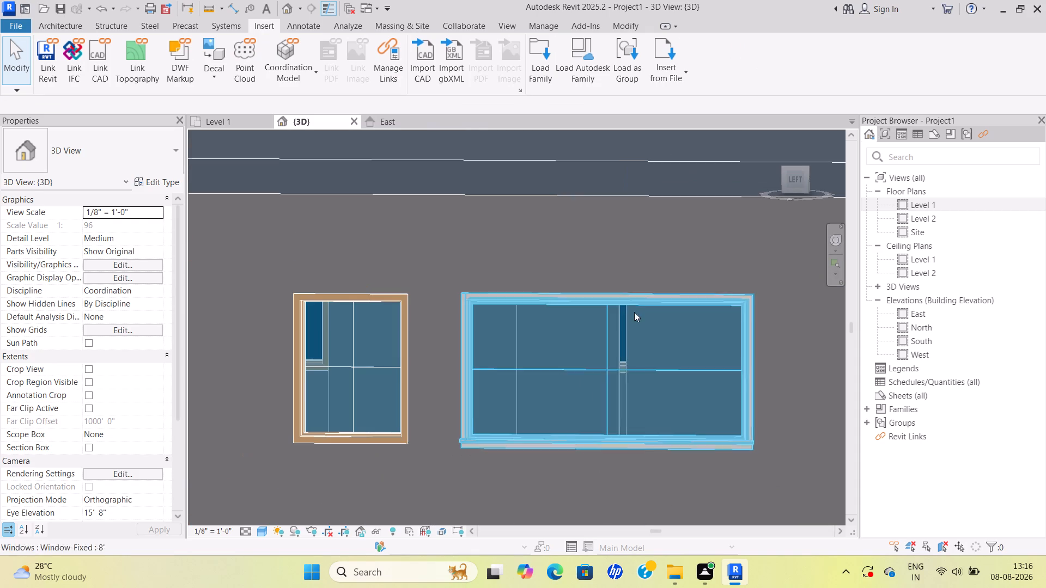
scroll(619, 345, "up", 4)
left_click(623, 350)
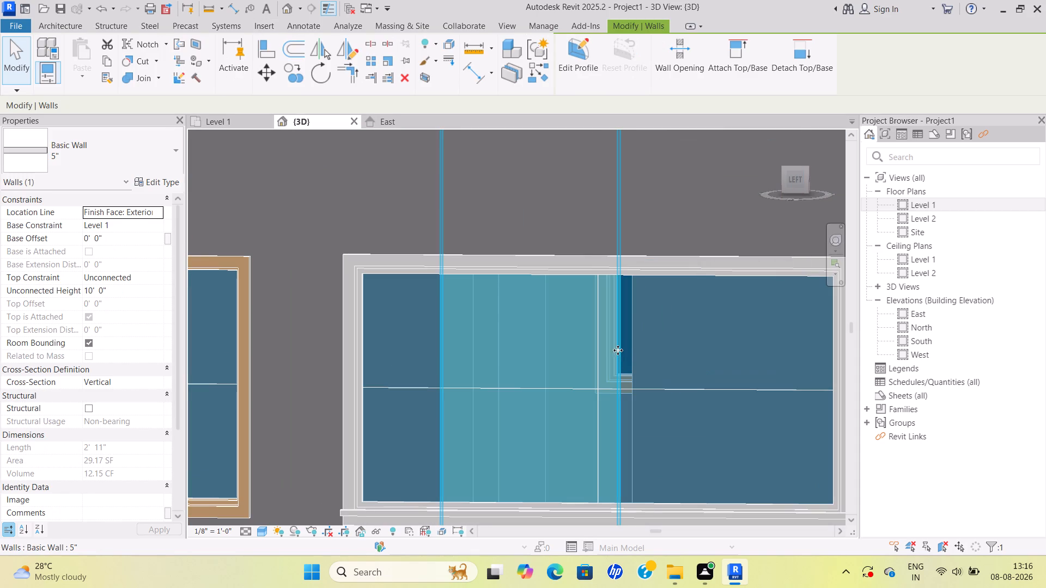
scroll(676, 341, "down", 6)
key("Escape")
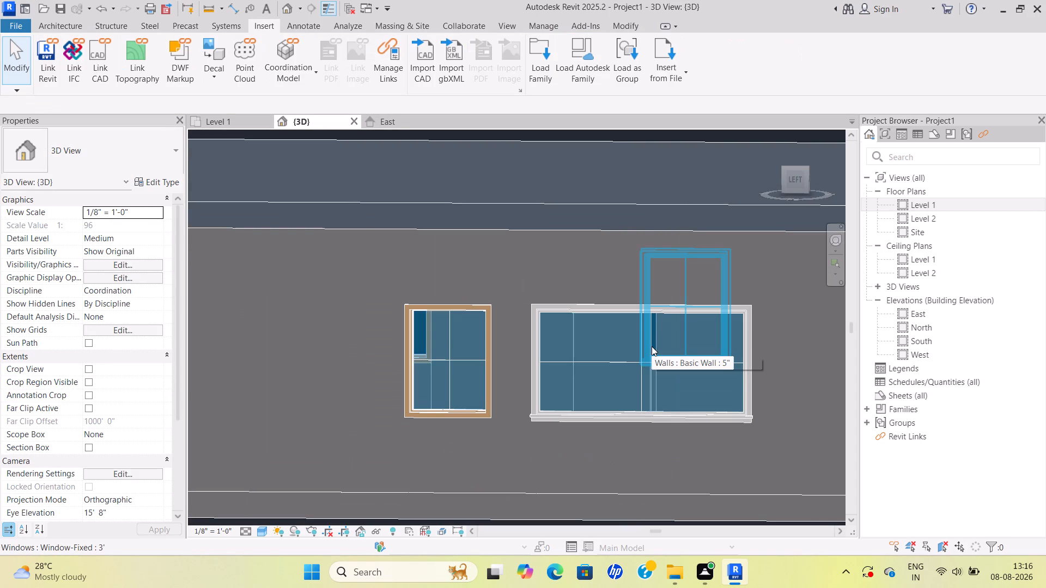
key("Delete")
key("Delete")
left_click(654, 356)
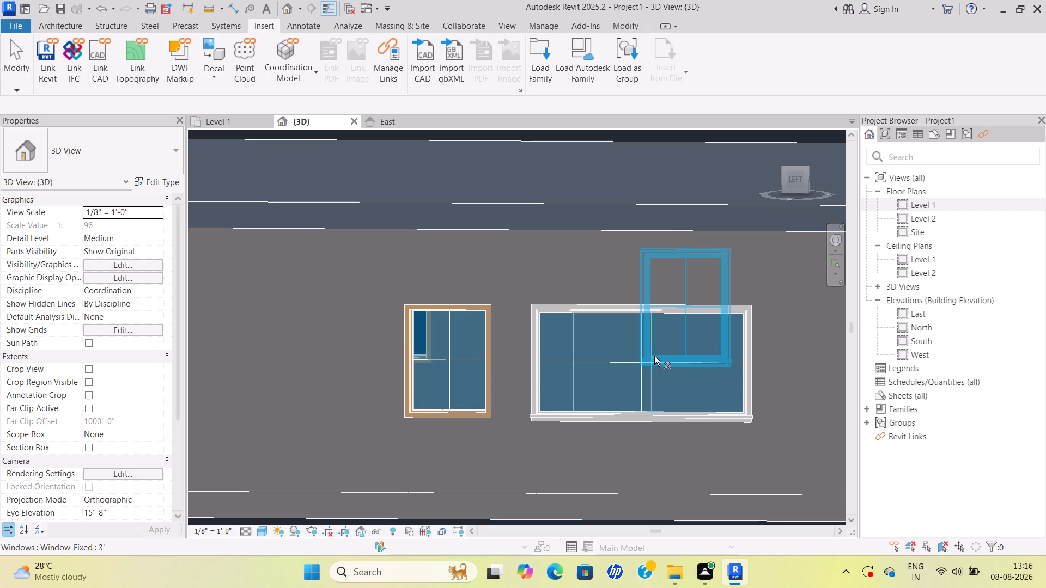
key("Delete")
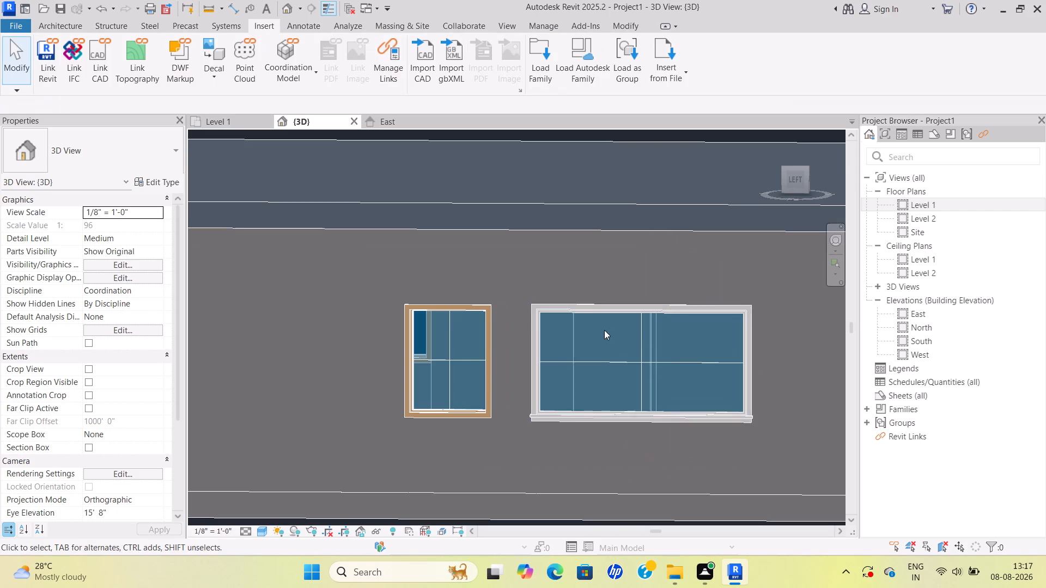
Delete the inner 3' window seen through the brown-framed 3' window on the left facade.
scroll(601, 335, "down", 2)
middle_click_drag(599, 339, 726, 341)
middle_click_drag(618, 357, 729, 370)
scroll(706, 361, "up", 5)
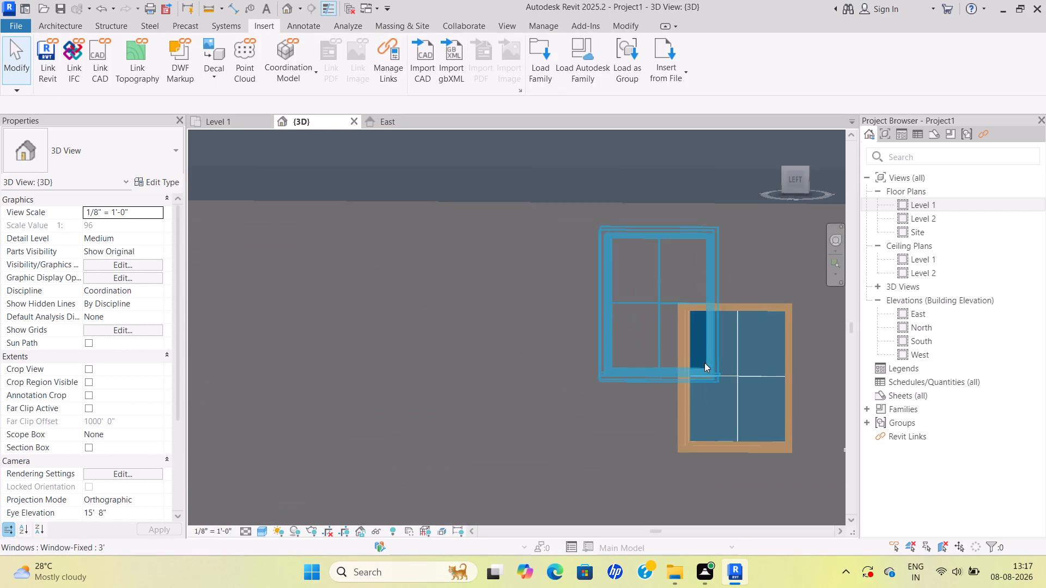
scroll(704, 363, "up", 4)
left_click(708, 365)
key("Delete")
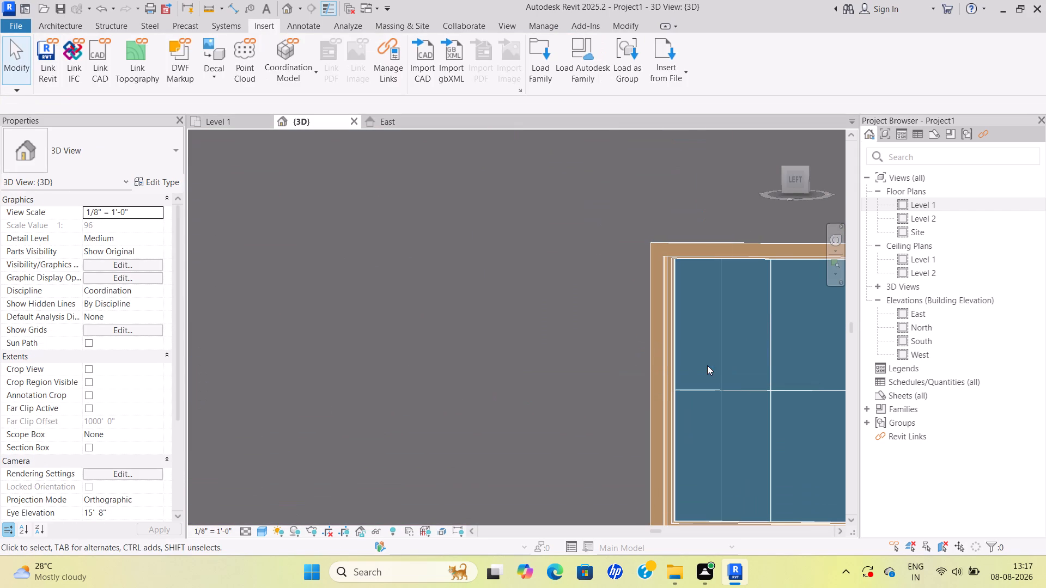
Examine the left facade's 3' and 8' windows, the recessed end and the adjoining side for remaining stray windows.
scroll(711, 370, "down", 12)
middle_click_drag(715, 348, 615, 348)
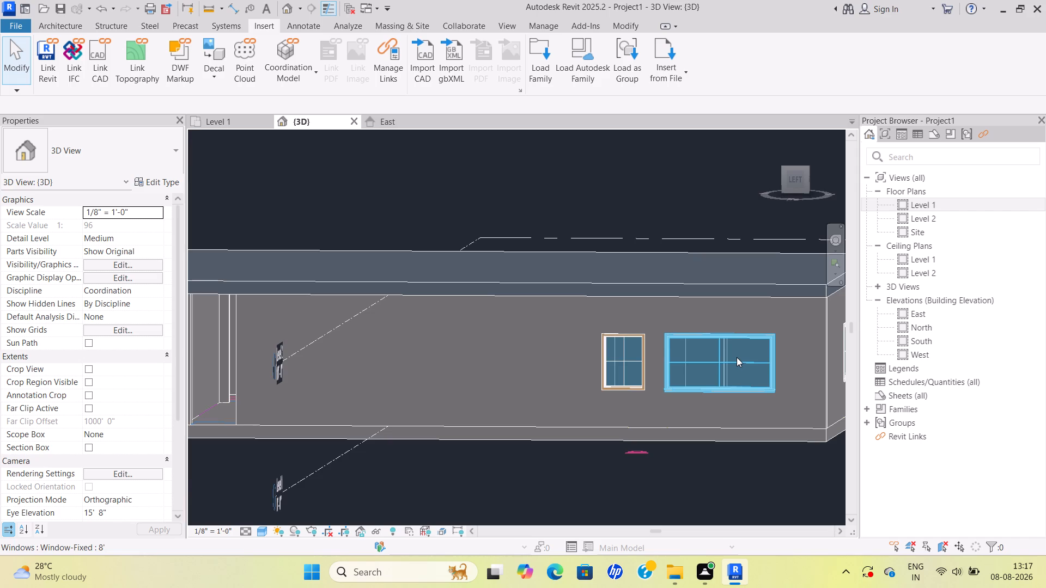
scroll(737, 357, "up", 4)
scroll(680, 366, "up", 4)
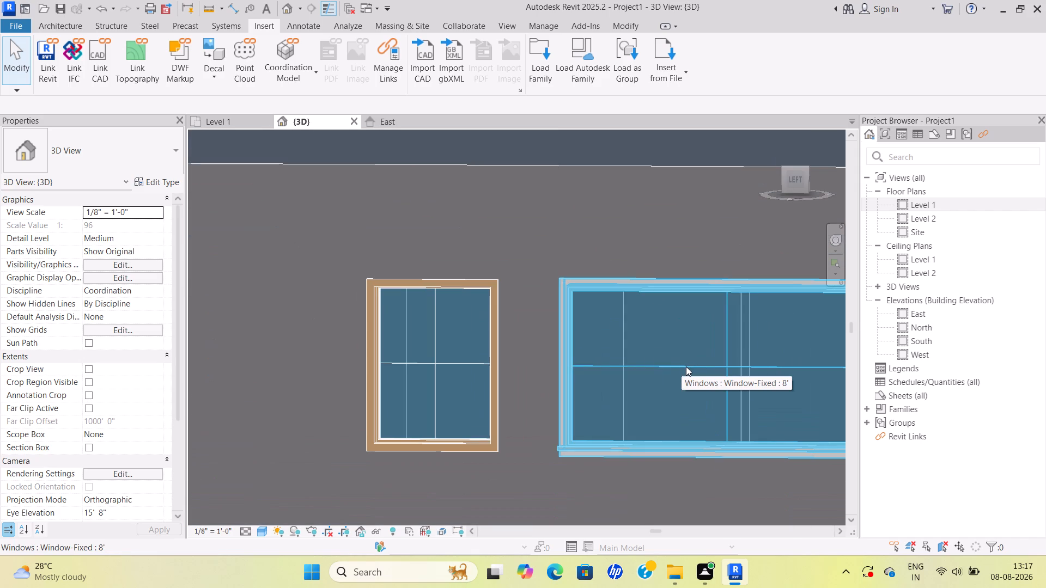
scroll(686, 366, "down", 6)
scroll(635, 354, "down", 2)
middle_click_drag(643, 357, 809, 328)
middle_click_drag(577, 356, 723, 385)
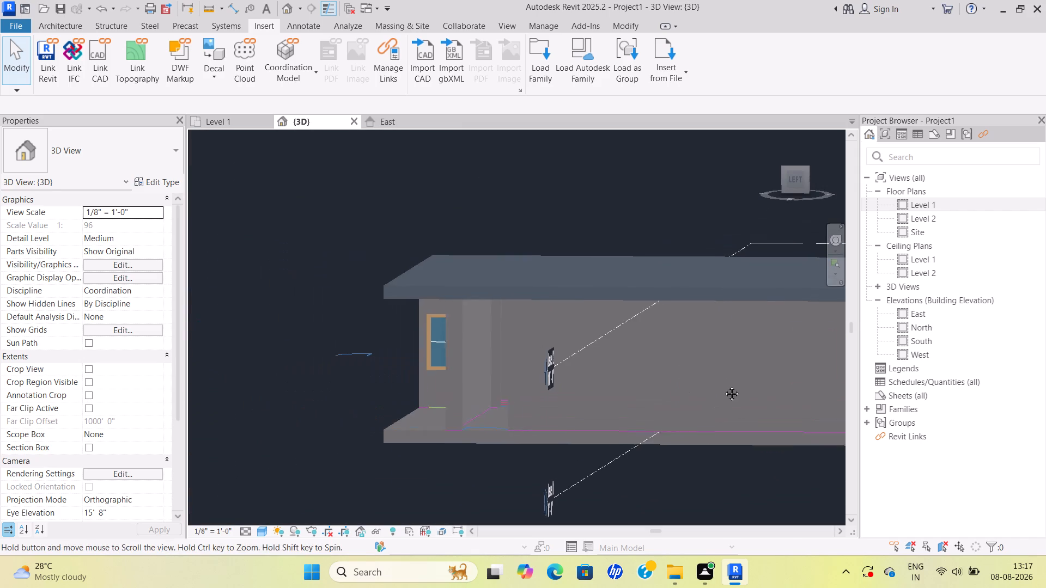
middle_click_drag(723, 385, 721, 388)
middle_click_drag(600, 393, 722, 400)
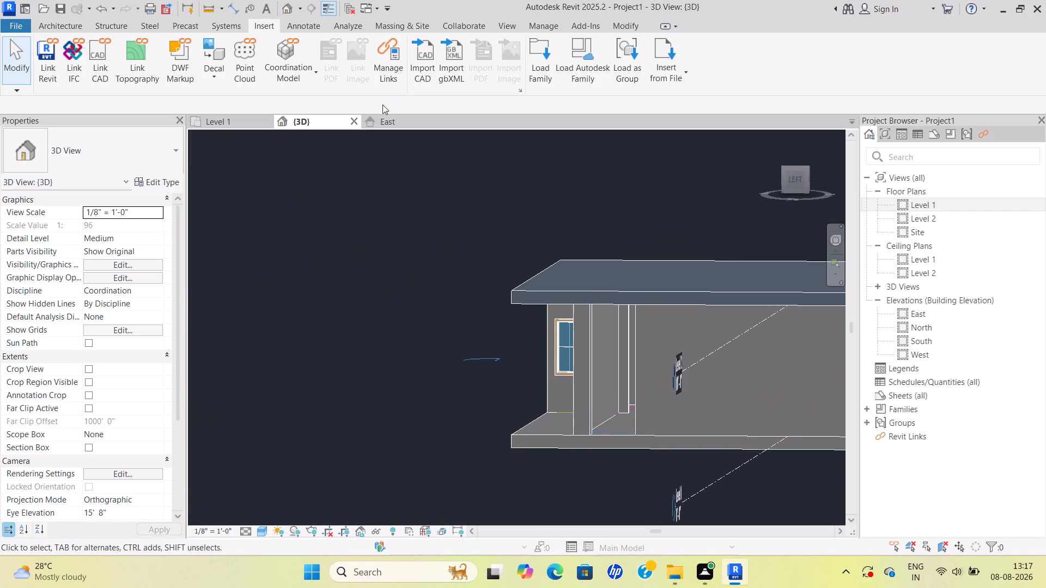
scroll(378, 121, "down", 1)
scroll(476, 205, "down", 1)
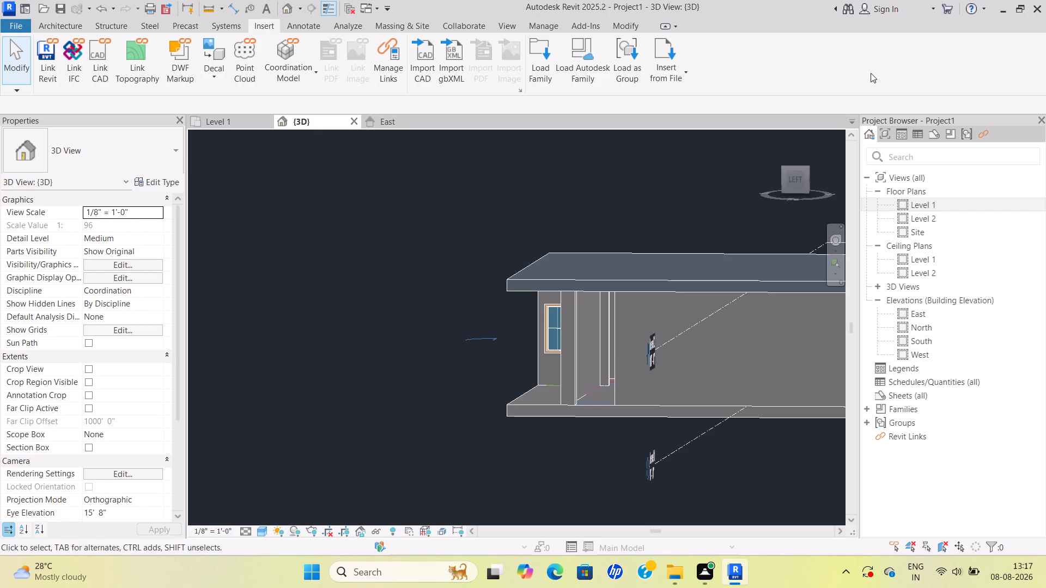
scroll(770, 206, "down", 1)
key("Escape")
scroll(739, 250, "down", 5)
middle_click_drag(714, 261, 527, 273)
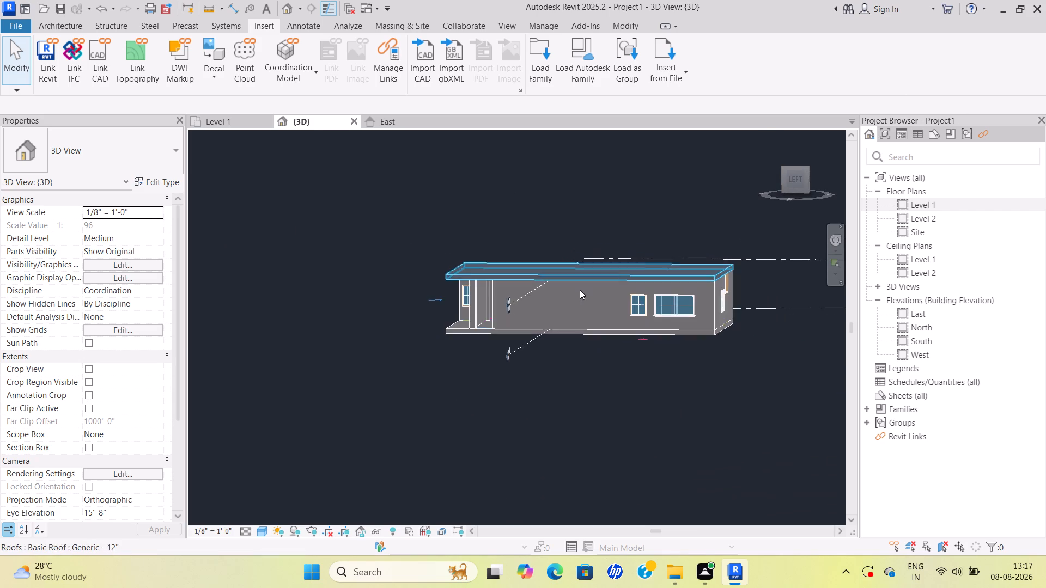
scroll(539, 310, "up", 6)
scroll(478, 332, "up", 6)
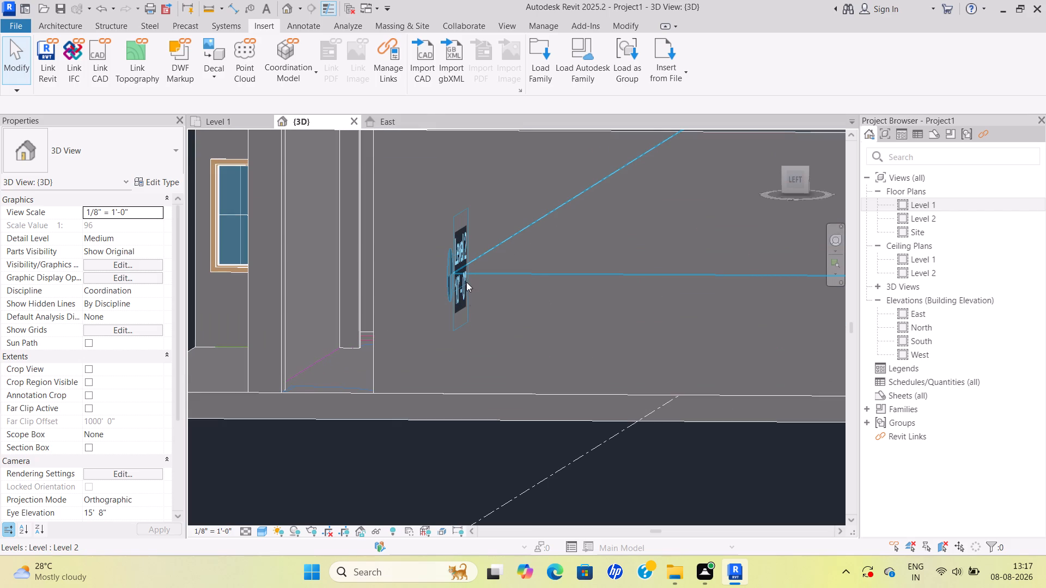
middle_click_drag(467, 283, 436, 284, "shift")
middle_click_drag(413, 255, 772, 330)
scroll(769, 334, "down", 1)
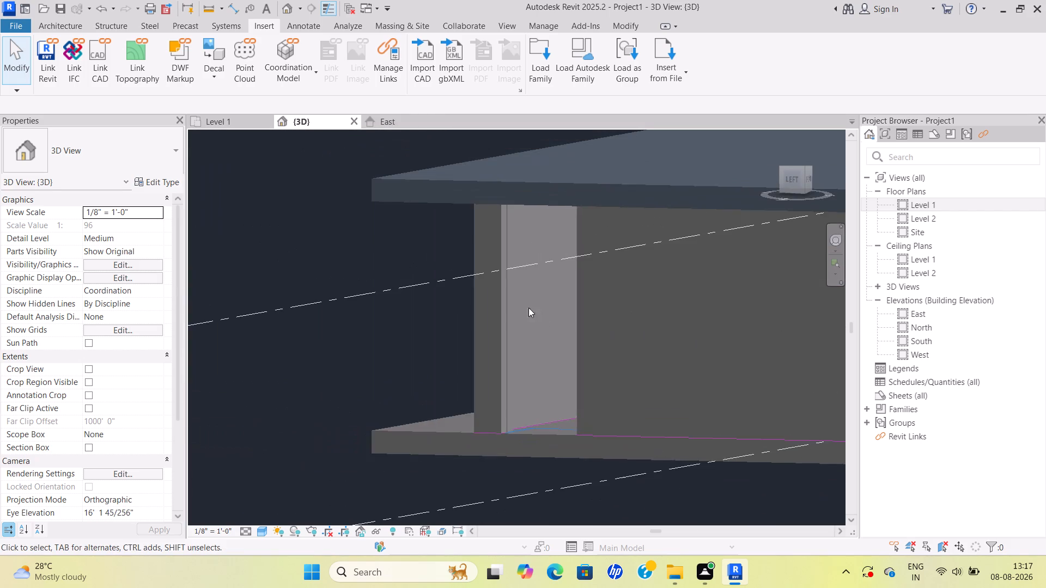
middle_click_drag(461, 291, 719, 290)
scroll(578, 315, "down", 10)
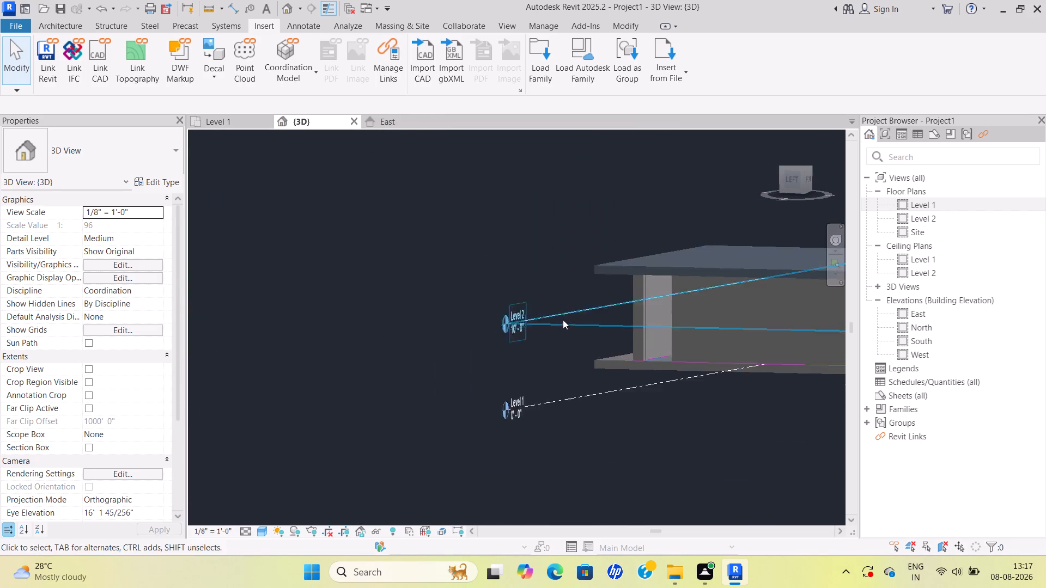
scroll(563, 320, "down", 2)
scroll(715, 330, "down", 1)
middle_click_drag(713, 331, 530, 333)
key("Escape")
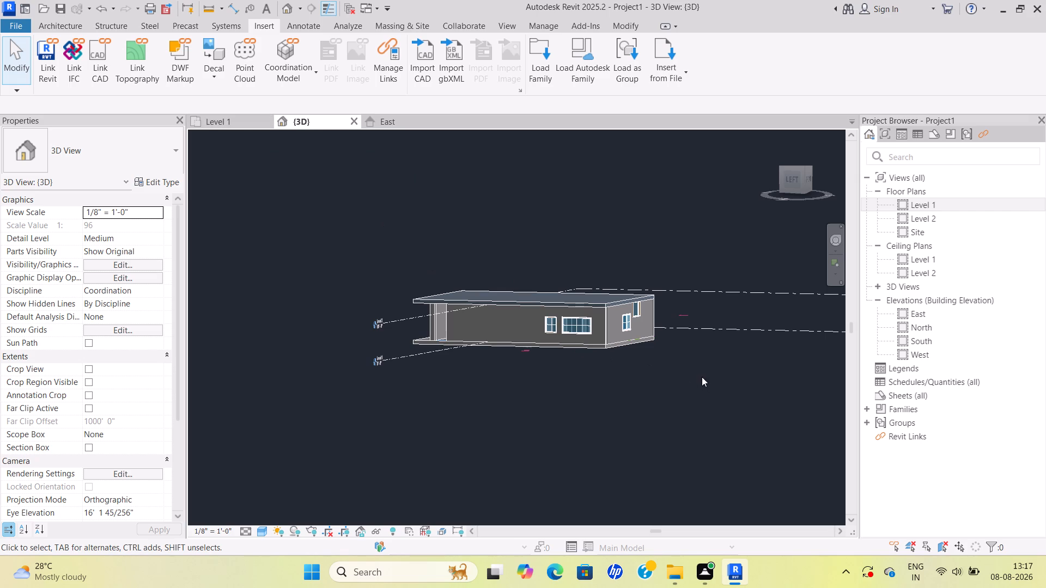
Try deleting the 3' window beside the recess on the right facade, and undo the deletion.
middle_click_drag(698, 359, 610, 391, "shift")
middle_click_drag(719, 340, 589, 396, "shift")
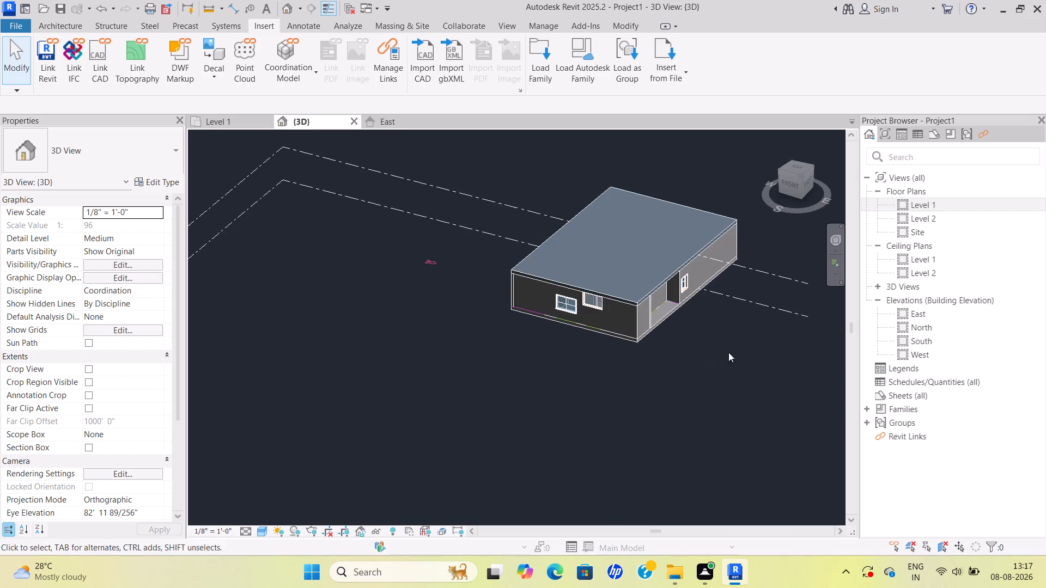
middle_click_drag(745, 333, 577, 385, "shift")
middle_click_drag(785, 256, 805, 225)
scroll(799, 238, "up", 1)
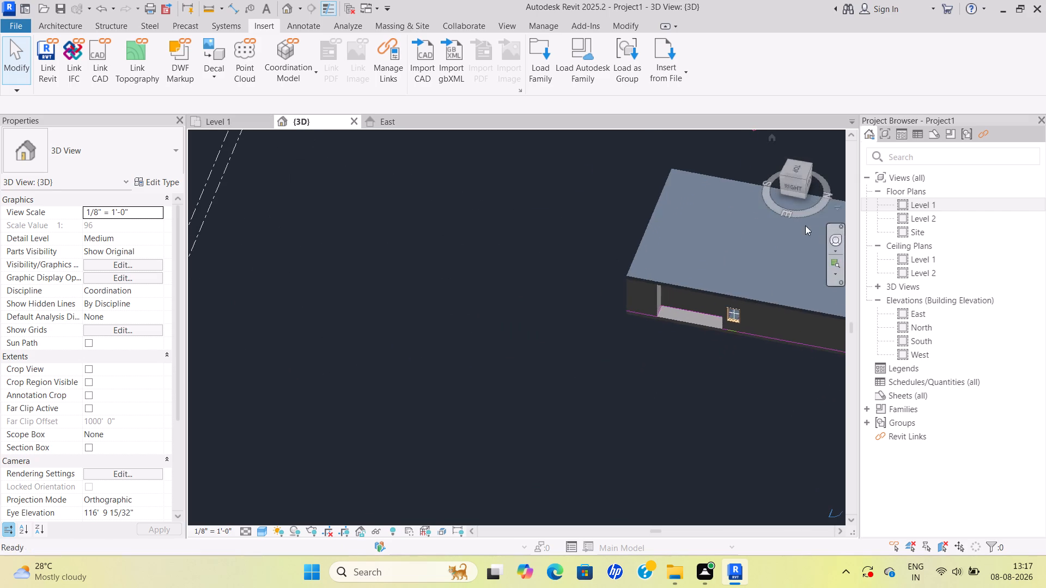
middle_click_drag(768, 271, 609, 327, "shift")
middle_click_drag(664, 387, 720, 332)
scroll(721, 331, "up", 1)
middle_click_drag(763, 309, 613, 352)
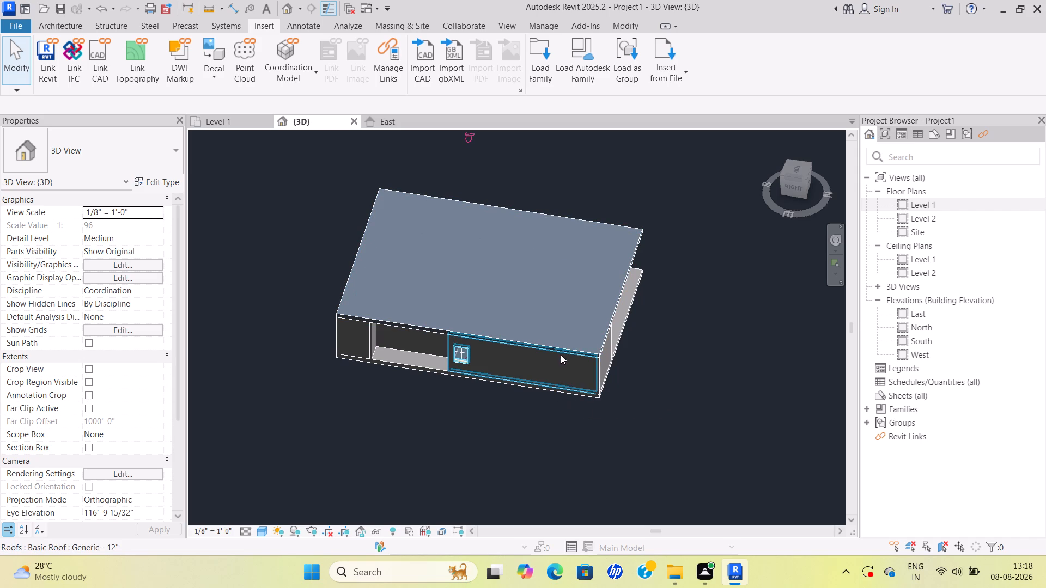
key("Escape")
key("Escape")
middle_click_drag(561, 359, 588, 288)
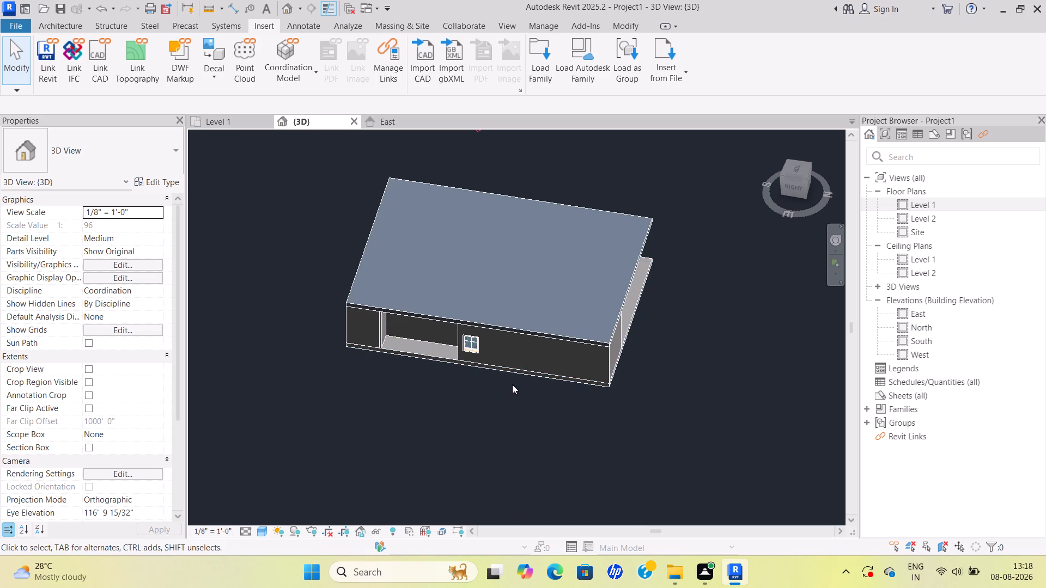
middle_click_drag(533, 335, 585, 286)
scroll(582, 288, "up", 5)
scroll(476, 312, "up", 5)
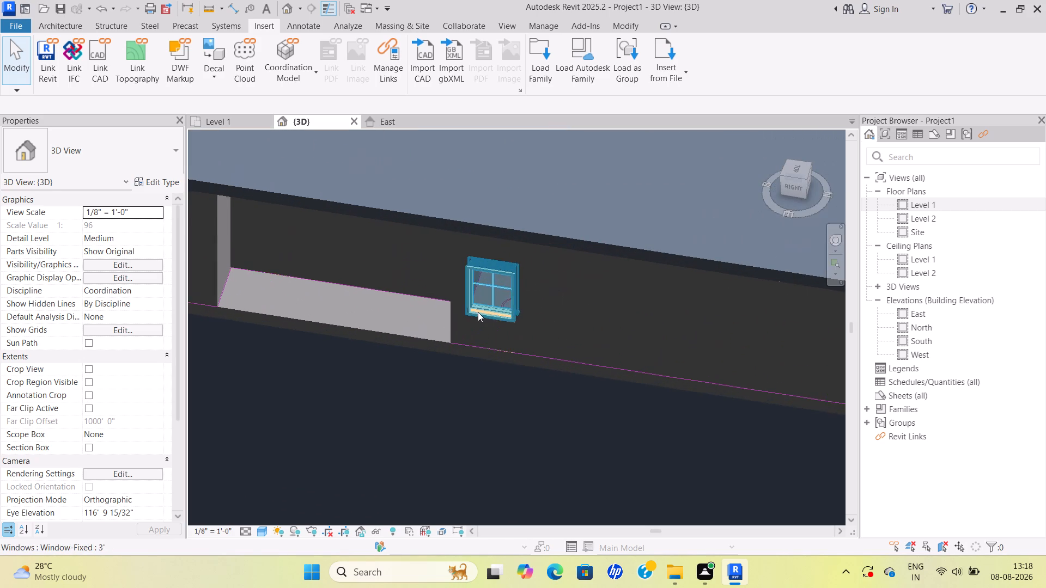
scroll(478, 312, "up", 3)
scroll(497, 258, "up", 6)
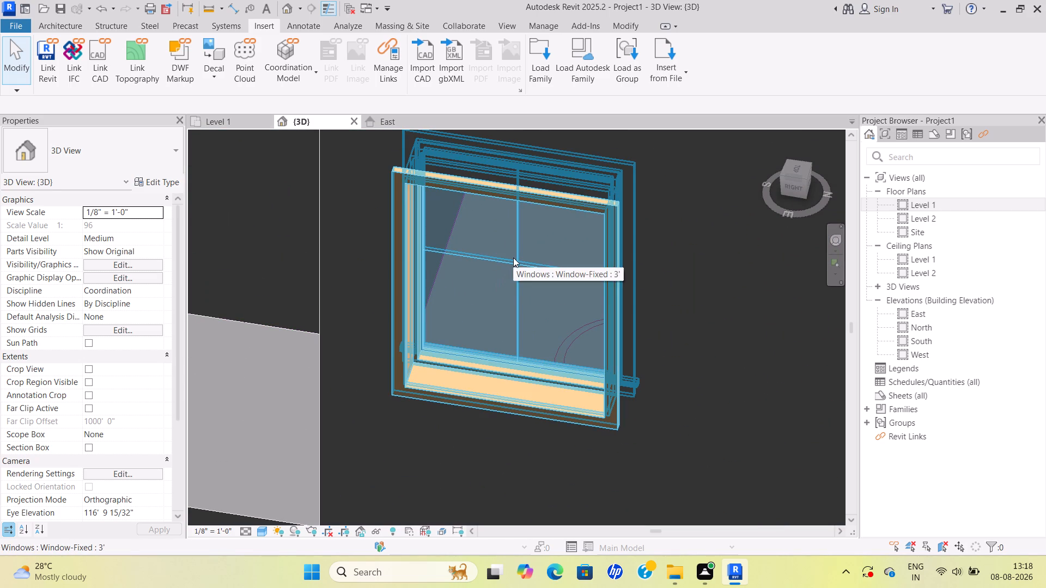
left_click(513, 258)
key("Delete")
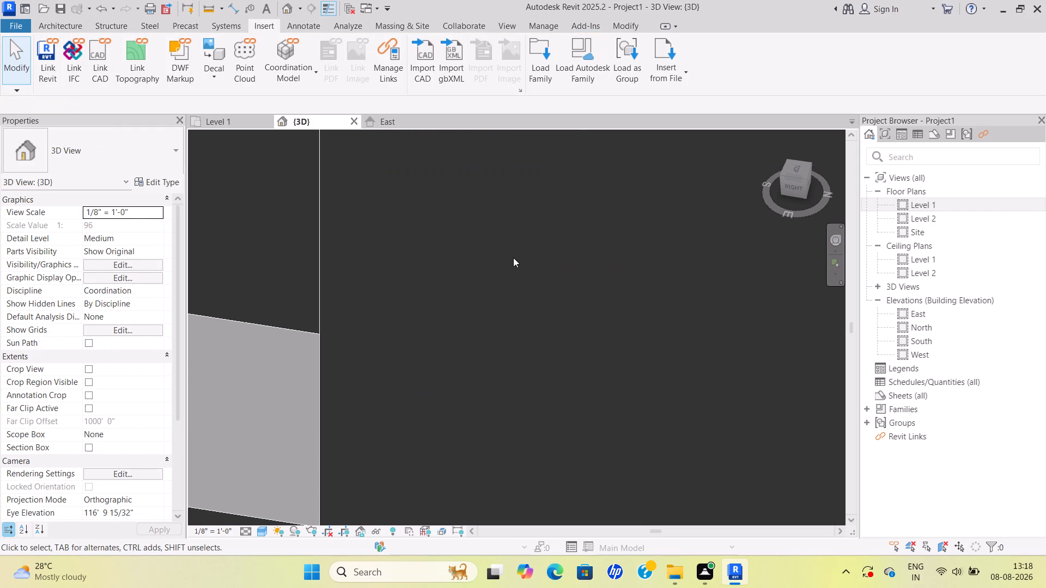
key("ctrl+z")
Examine the rest of the right facade, the roof and the back side of the building for stray windows.
scroll(522, 252, "down", 6)
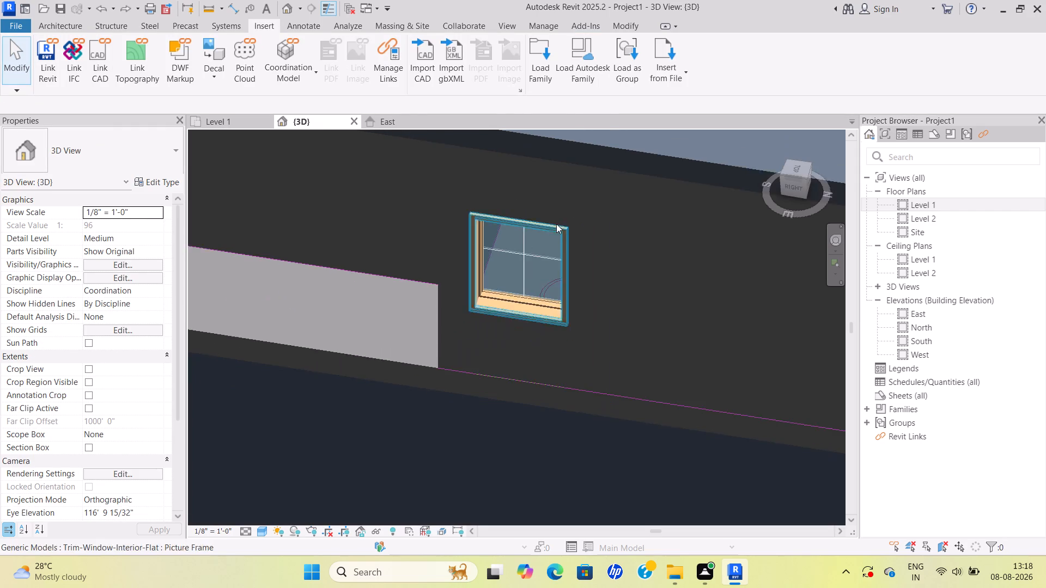
scroll(569, 226, "down", 2)
middle_click_drag(666, 261, 563, 268)
scroll(565, 268, "down", 1)
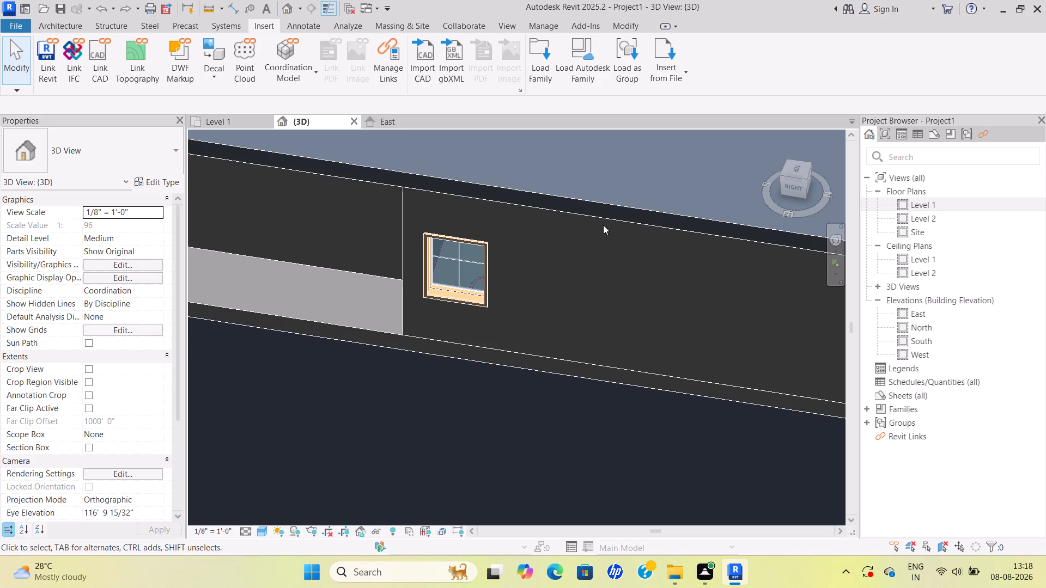
scroll(603, 223, "down", 1)
middle_click_drag(603, 223, 463, 277)
key("Escape")
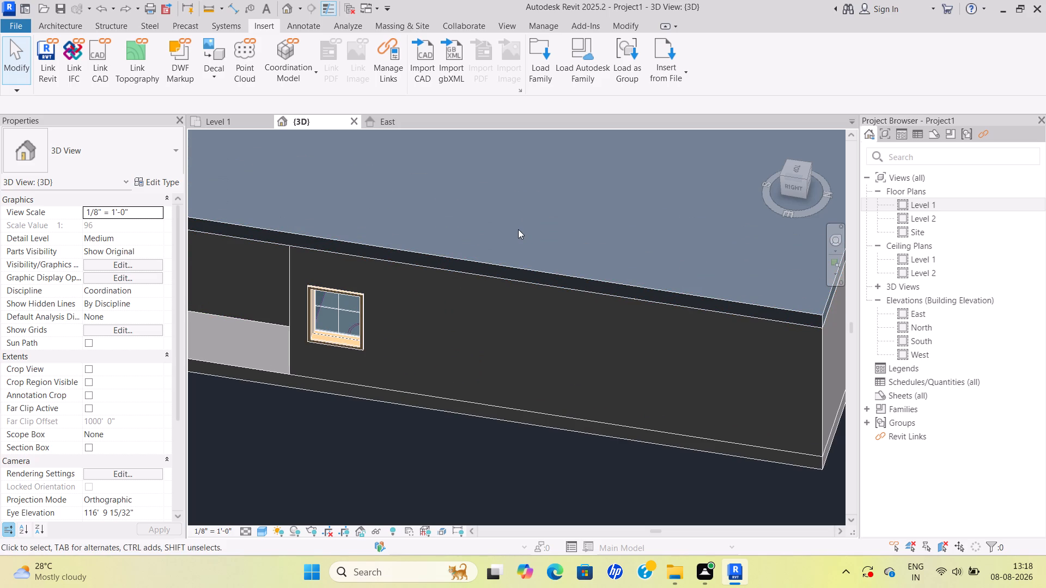
scroll(518, 229, "down", 3)
middle_click_drag(513, 229, 385, 303)
scroll(514, 229, "down", 1)
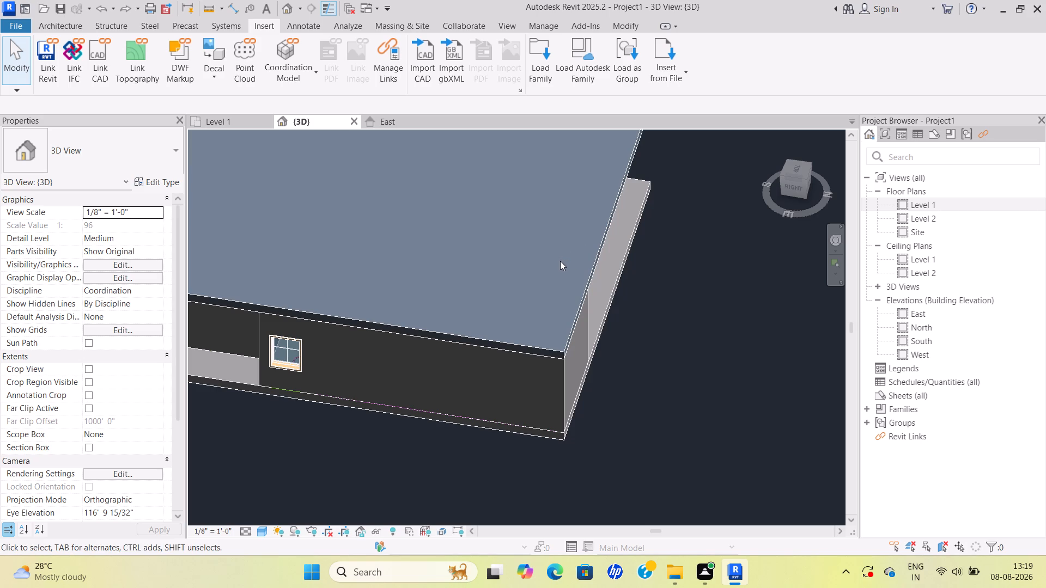
scroll(576, 261, "down", 1, "shift")
middle_click_drag(583, 262, 463, 328, "shift")
middle_click_drag(404, 325, 562, 194)
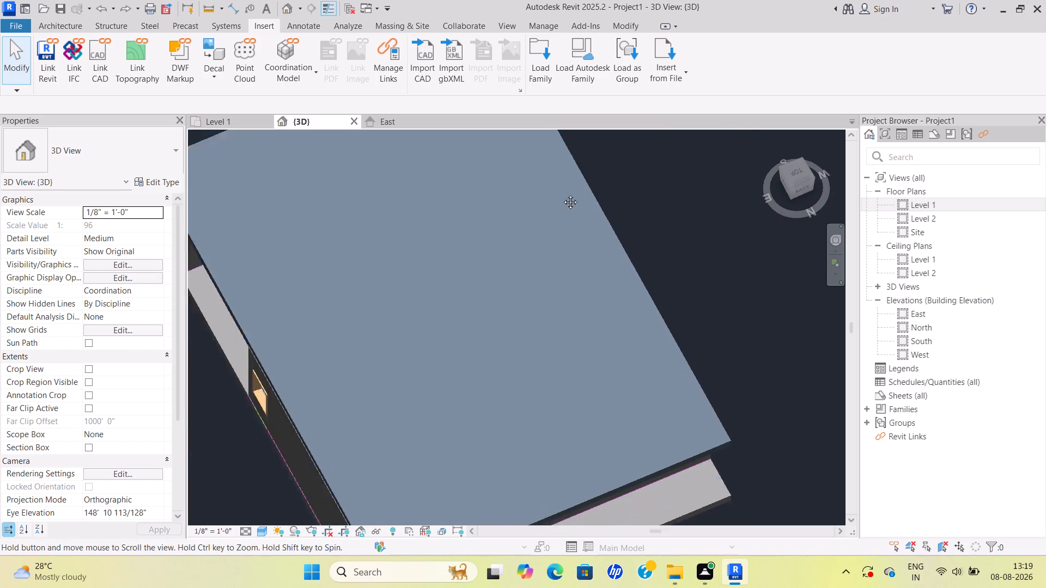
middle_click_drag(562, 194, 687, 141)
middle_click_drag(745, 335, 619, 339, "shift")
scroll(735, 339, "down", 1, "shift")
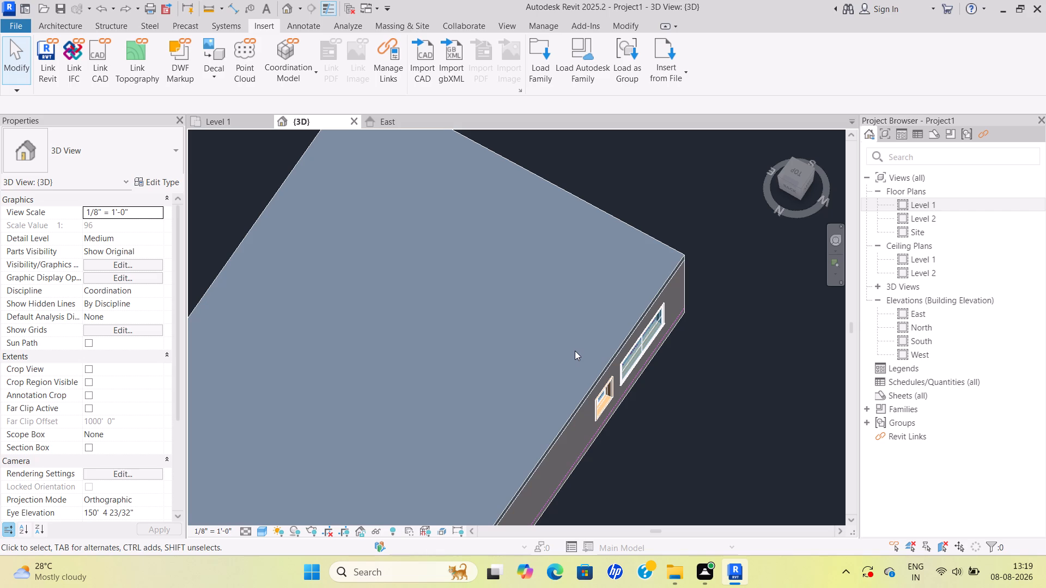
scroll(619, 381, "down", 1, "shift")
middle_click_drag(619, 381, 704, 254, "shift")
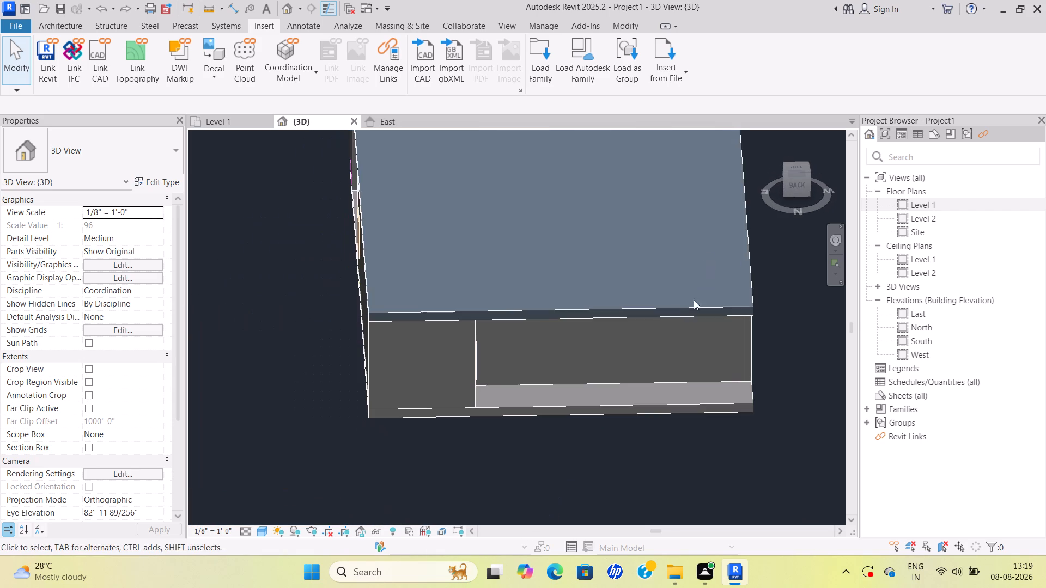
middle_click_drag(692, 315, 548, 311, "shift")
Inspect the left facade's brown-framed 3' window and 8' window, looking through the glass into the room.
middle_click_drag(516, 222, 537, 232)
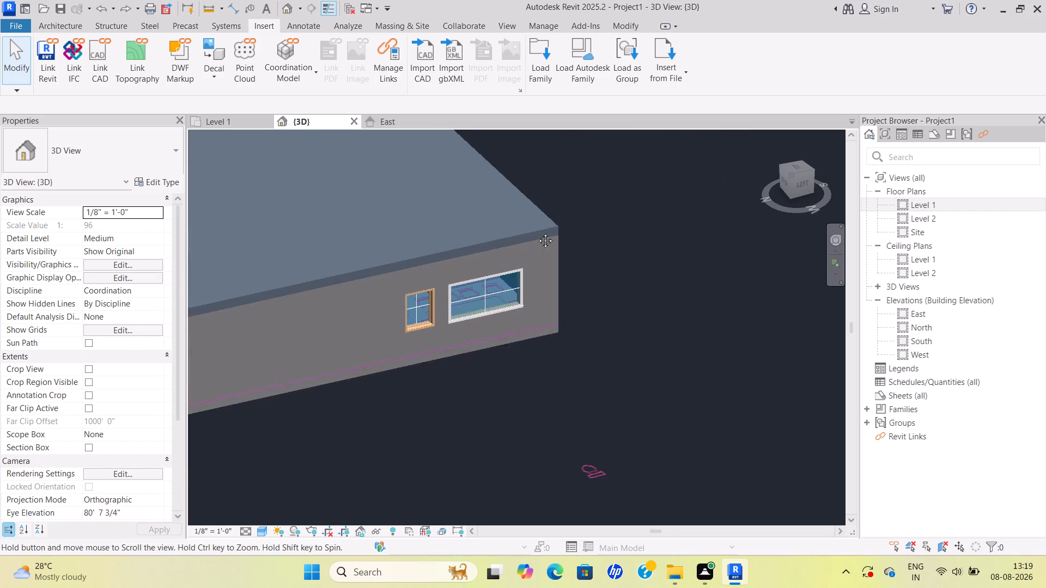
middle_click_drag(537, 232, 732, 279)
middle_click_drag(729, 319, 661, 350, "shift")
scroll(725, 327, "down", 1, "shift")
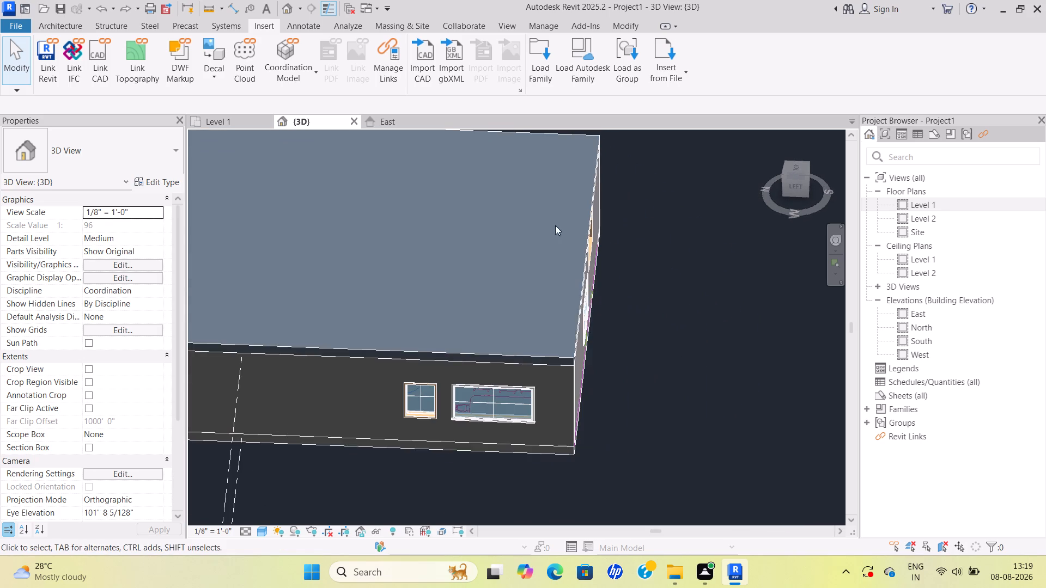
middle_click_drag(550, 222, 771, 182)
middle_click_drag(762, 340, 779, 323, "shift")
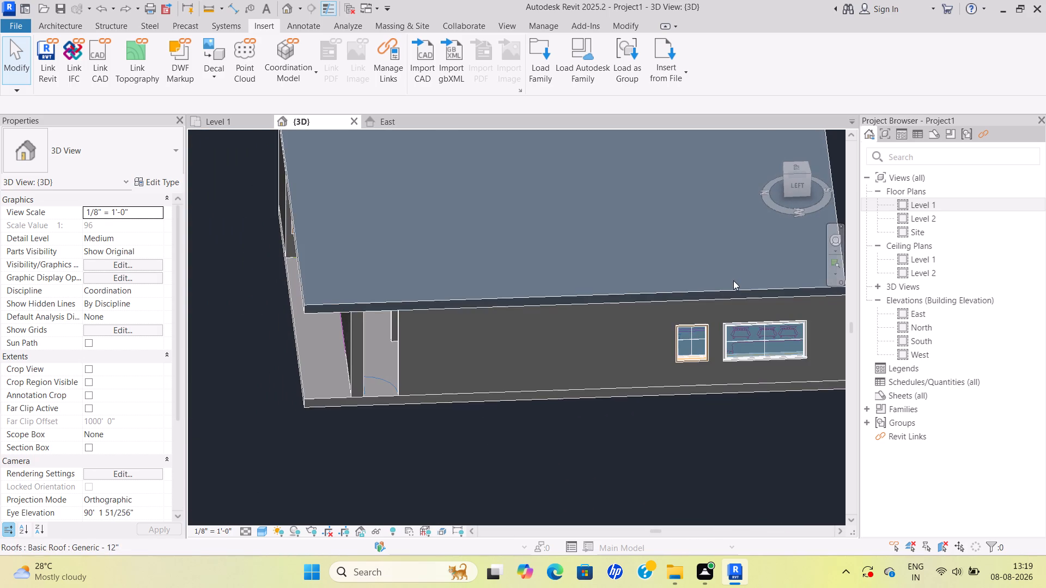
middle_click_drag(733, 280, 725, 272)
scroll(706, 335, "up", 4)
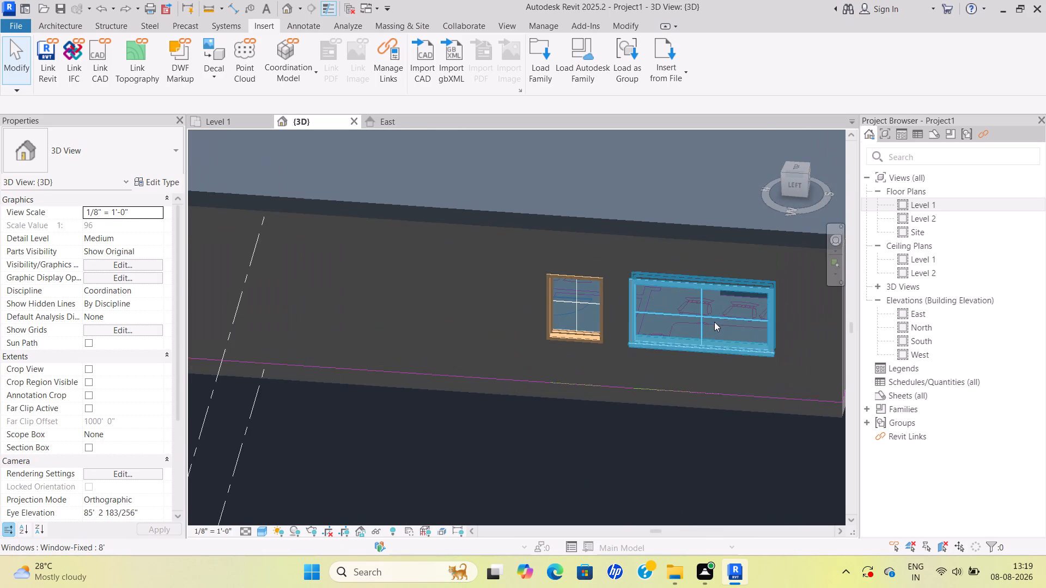
scroll(726, 303, "up", 6)
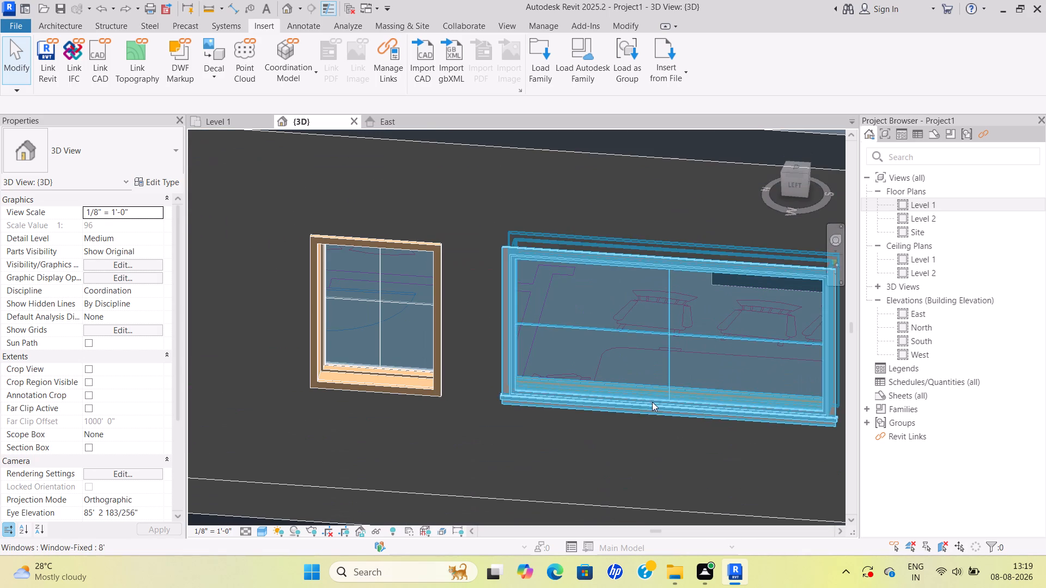
scroll(640, 414, "up", 6)
scroll(500, 372, "down", 3)
scroll(509, 298, "down", 1)
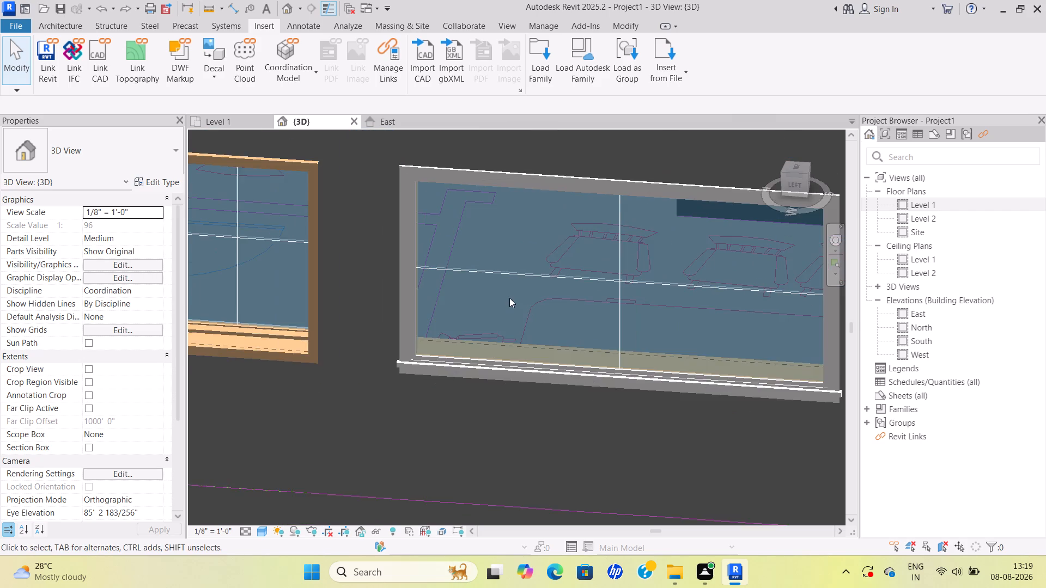
middle_click_drag(510, 298, 465, 360)
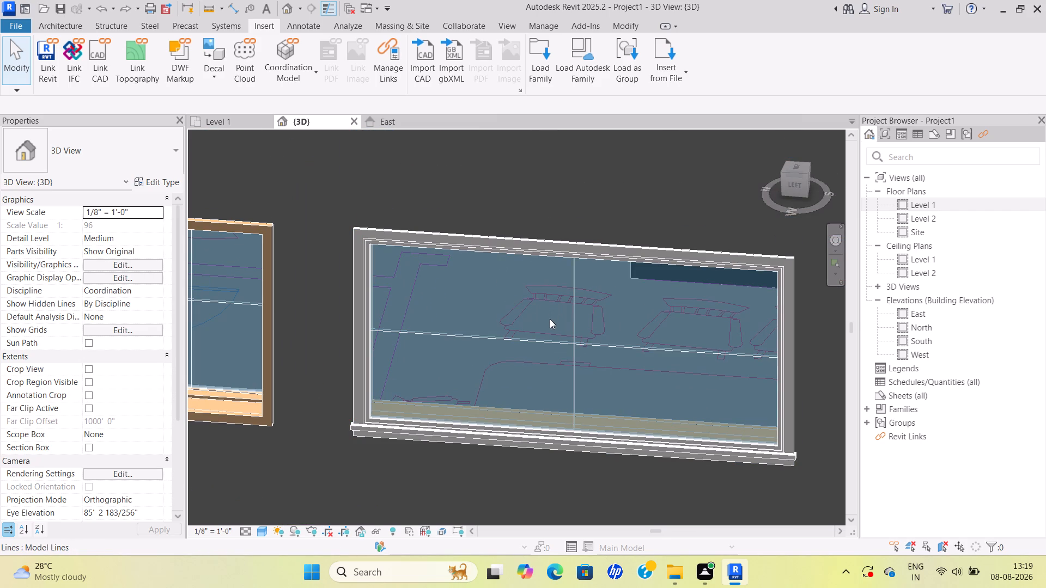
key("Escape")
Review the building exterior again from the front around the right facade's recess and back to the left facade.
scroll(560, 327, "down", 5)
middle_click_drag(683, 360, 507, 384, "shift")
scroll(683, 361, "down", 1, "shift")
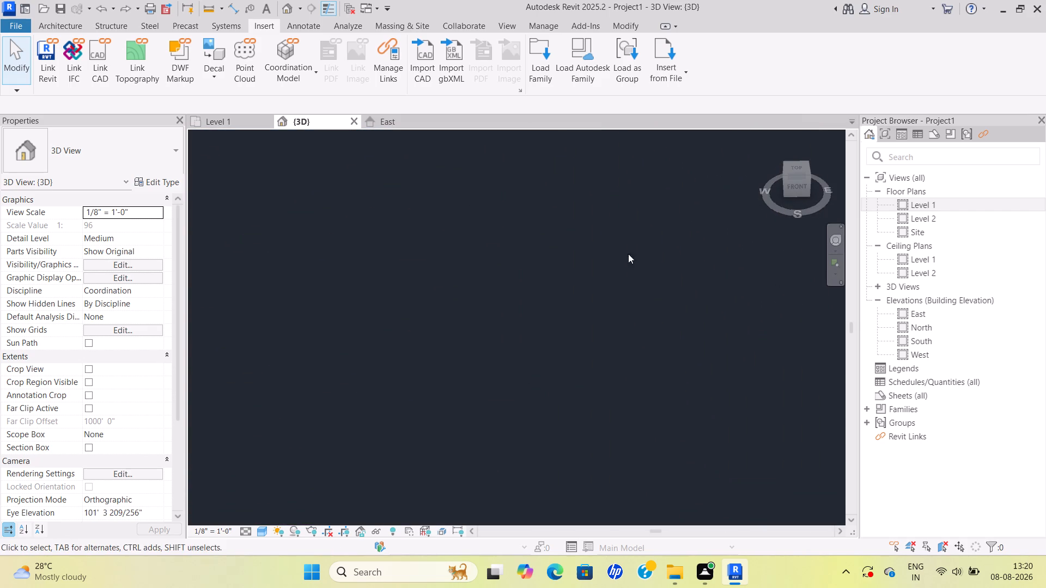
middle_click_drag(630, 242, 600, 462)
scroll(657, 279, "down", 1)
middle_click_drag(661, 300, 658, 379)
middle_click_drag(605, 276, 631, 400)
middle_click_drag(765, 314, 632, 399, "shift")
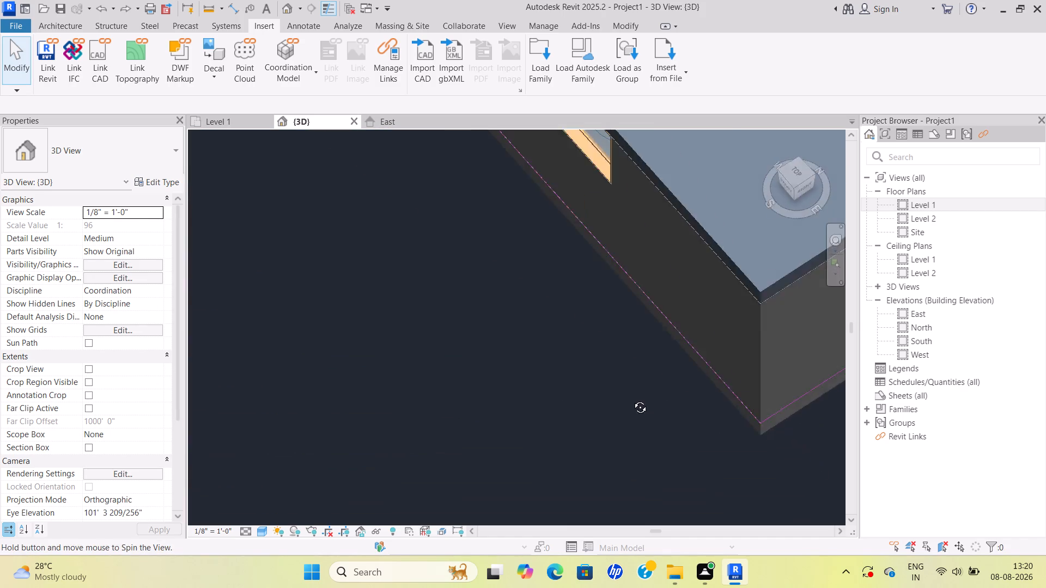
middle_click_drag(632, 399, 565, 399, "shift")
middle_click_drag(726, 292, 464, 357)
middle_click_drag(728, 337, 457, 274)
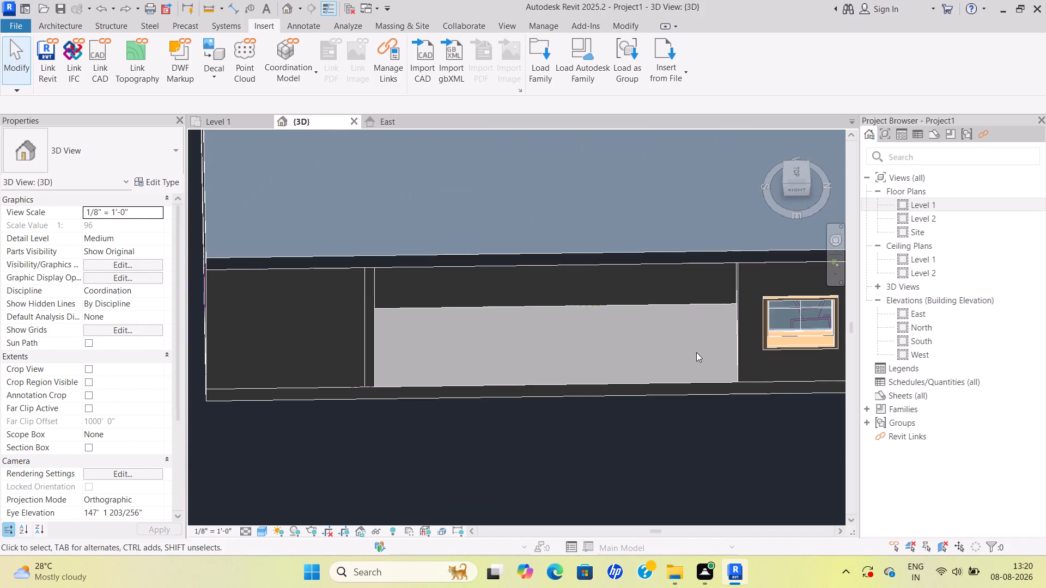
scroll(698, 352, "up", 4)
key("Escape")
scroll(708, 354, "down", 6)
middle_click_drag(780, 310, 566, 365)
scroll(686, 311, "down", 3)
middle_click_drag(688, 311, 562, 359)
middle_click_drag(640, 344, 532, 376, "shift")
scroll(640, 345, "down", 1, "shift")
middle_click_drag(573, 382, 562, 140)
middle_click_drag(700, 377, 545, 301)
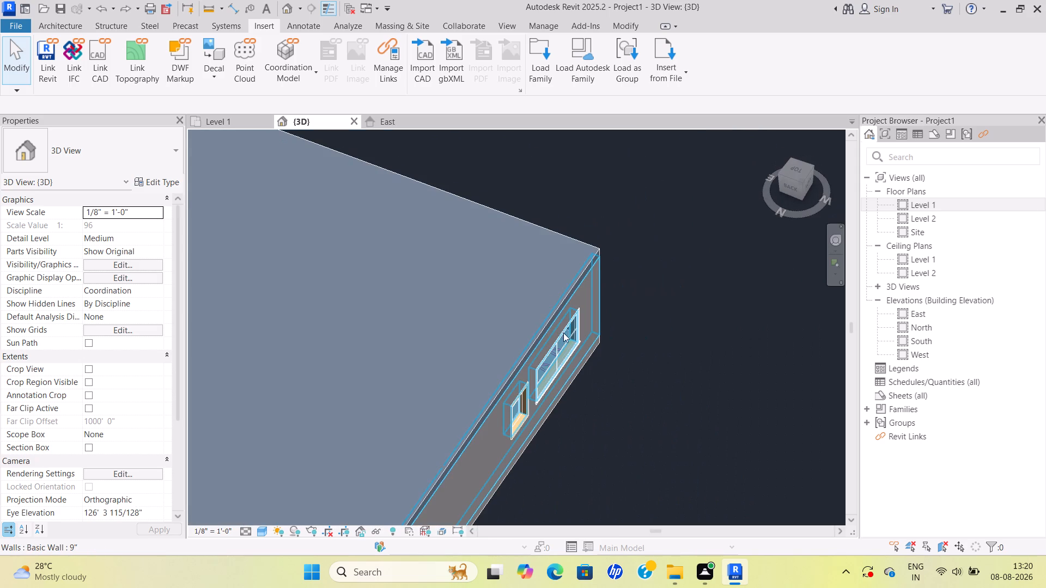
Examine the building's back side and its recessed porch window in 3D, and check the windows against the Level 1 plan.
middle_click_drag(544, 289, 738, 269)
middle_click_drag(649, 418, 700, 160)
middle_click_drag(536, 362, 684, 297)
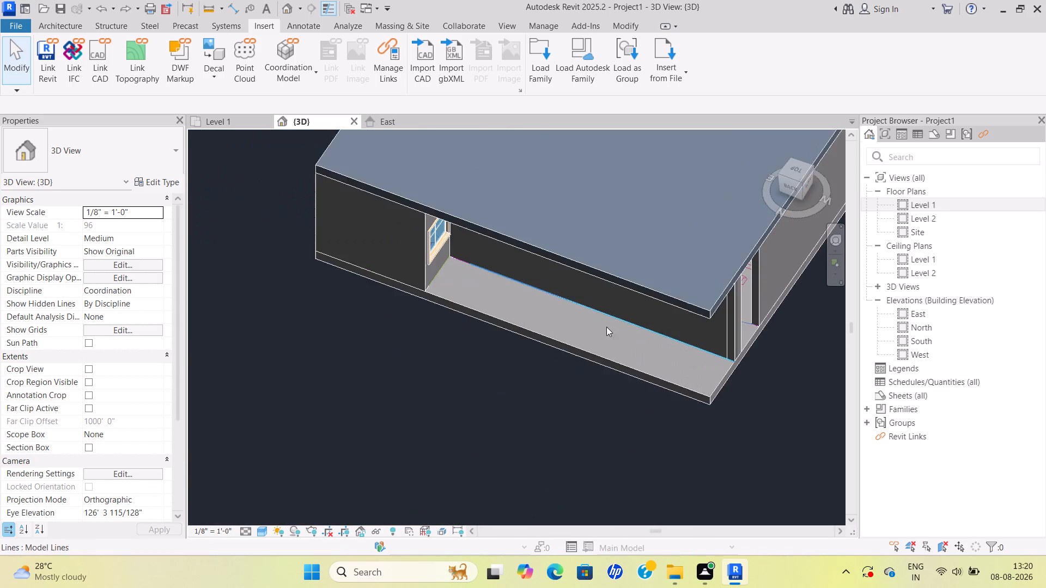
scroll(605, 326, "up", 5)
scroll(549, 295, "down", 2)
middle_click_drag(558, 303, 662, 358)
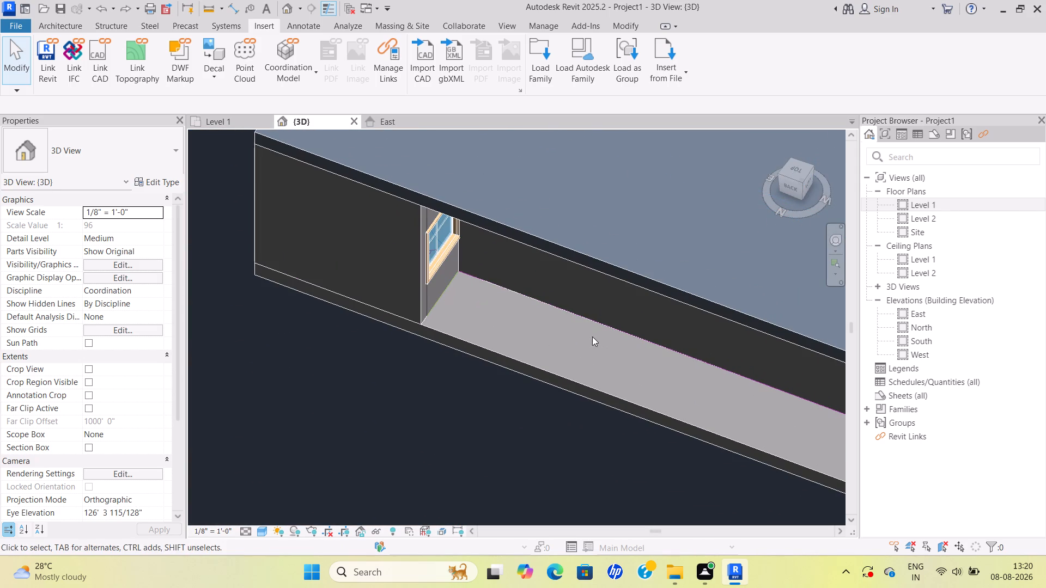
key("Escape")
left_click(210, 119)
scroll(354, 304, "down", 3)
middle_click_drag(360, 305, 369, 274)
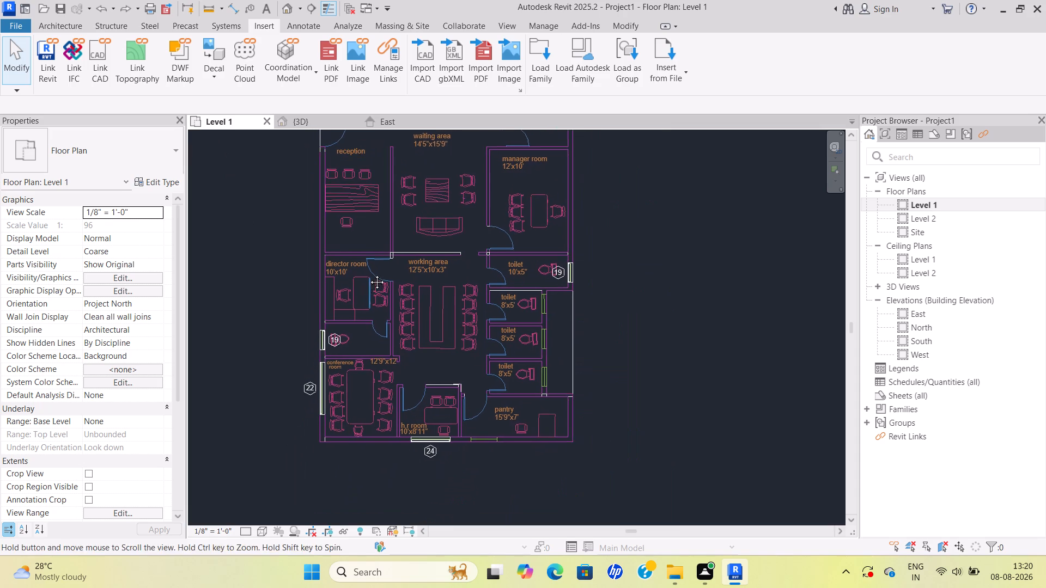
middle_click_drag(369, 274, 369, 273)
scroll(384, 292, "up", 1)
Inspect the windows along the left facade and the heights of the two front facade windows in 3D.
left_click(309, 124)
scroll(410, 273, "down", 5)
scroll(560, 277, "down", 1)
middle_click_drag(494, 298, 386, 279, "shift")
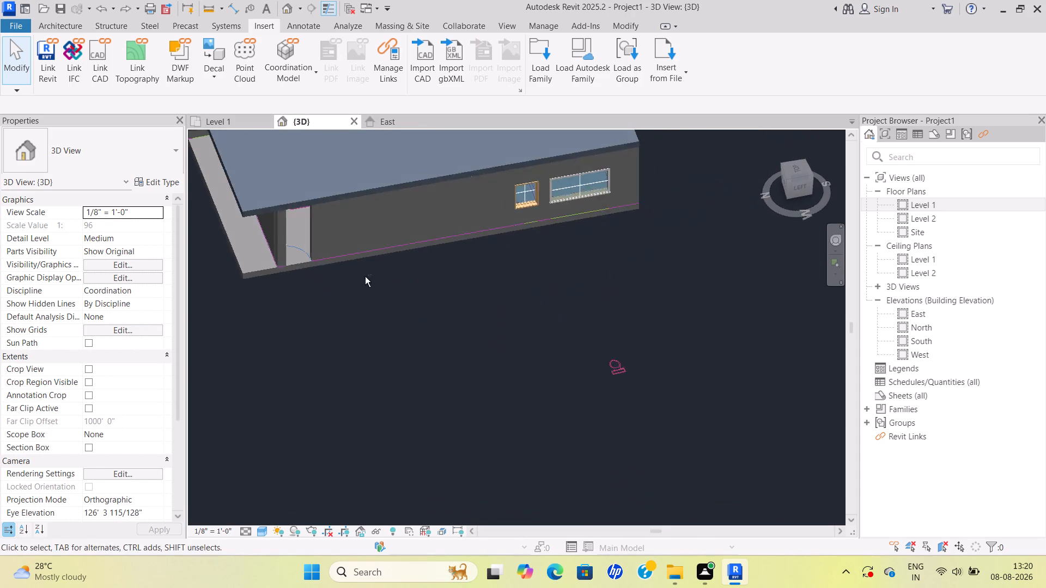
scroll(521, 185, "down", 1)
middle_click_drag(521, 185, 506, 265)
middle_click_drag(564, 248, 463, 291, "shift")
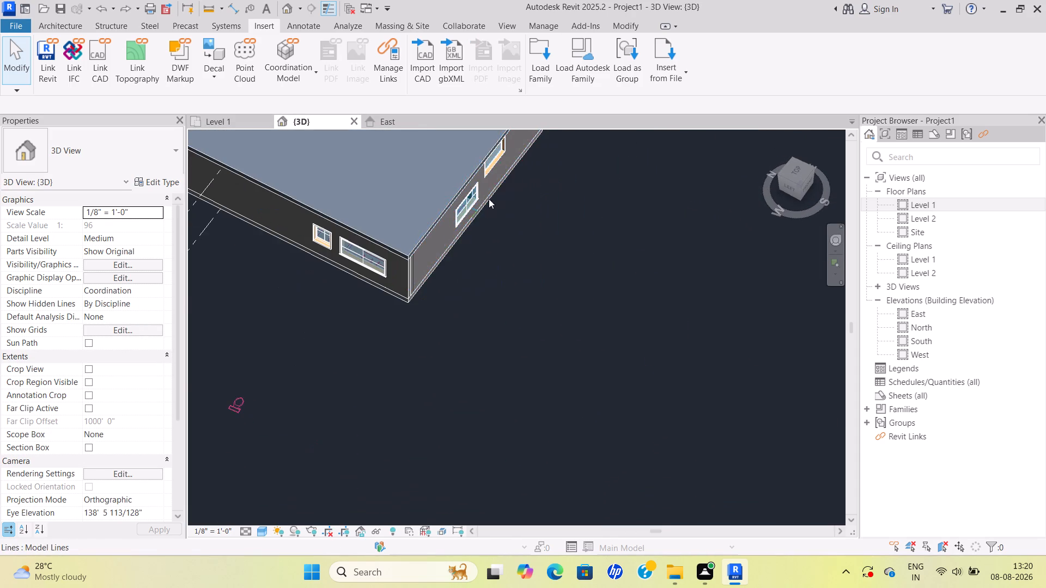
middle_click_drag(507, 180, 372, 303, "shift")
middle_click_drag(512, 201, 561, 384)
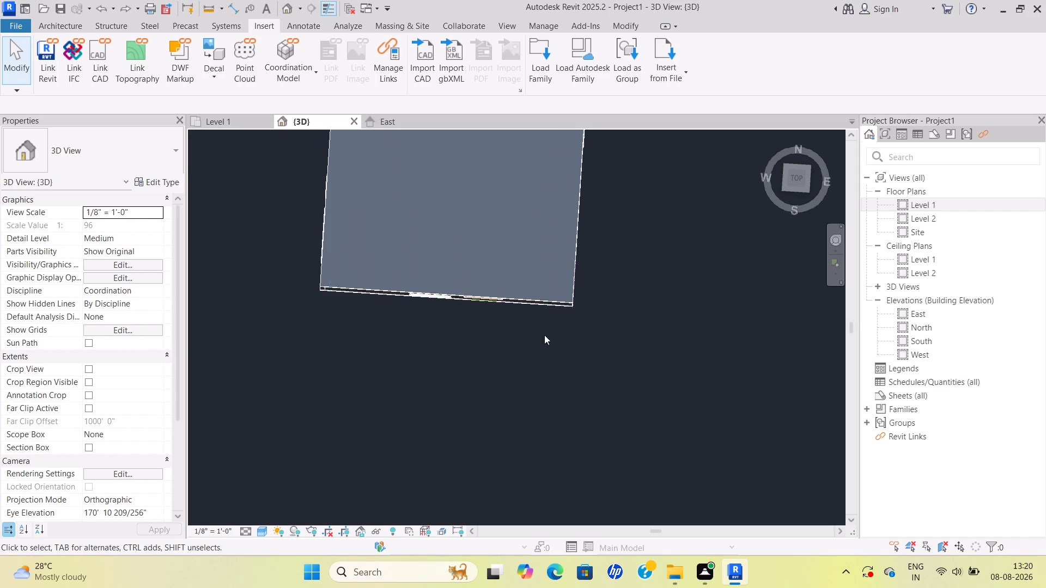
middle_click_drag(521, 243, 553, 108)
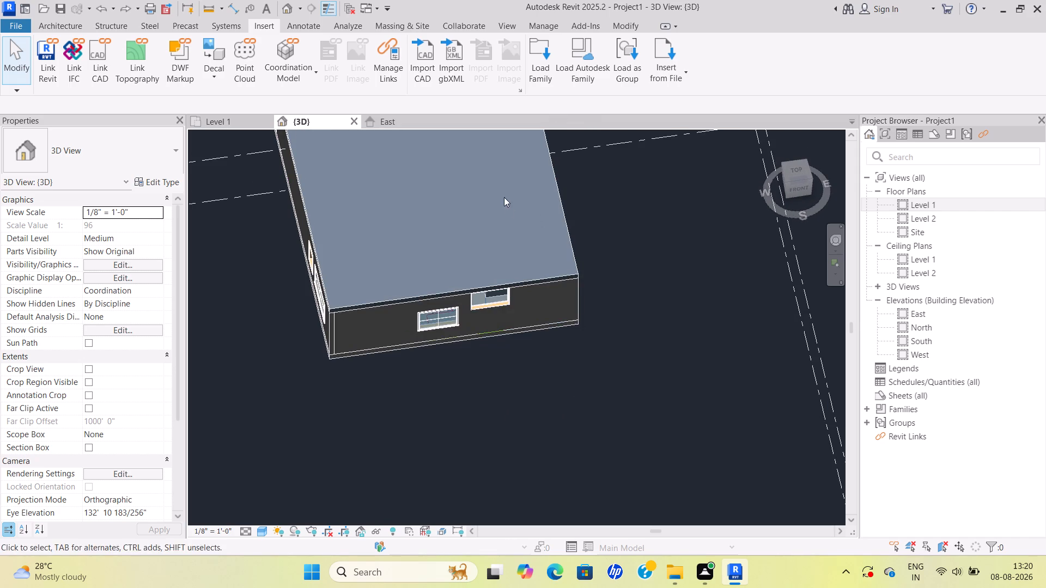
middle_click_drag(504, 197, 491, 109, "shift")
scroll(491, 109, "up", 1, "shift")
middle_click_drag(472, 198, 458, 160, "shift")
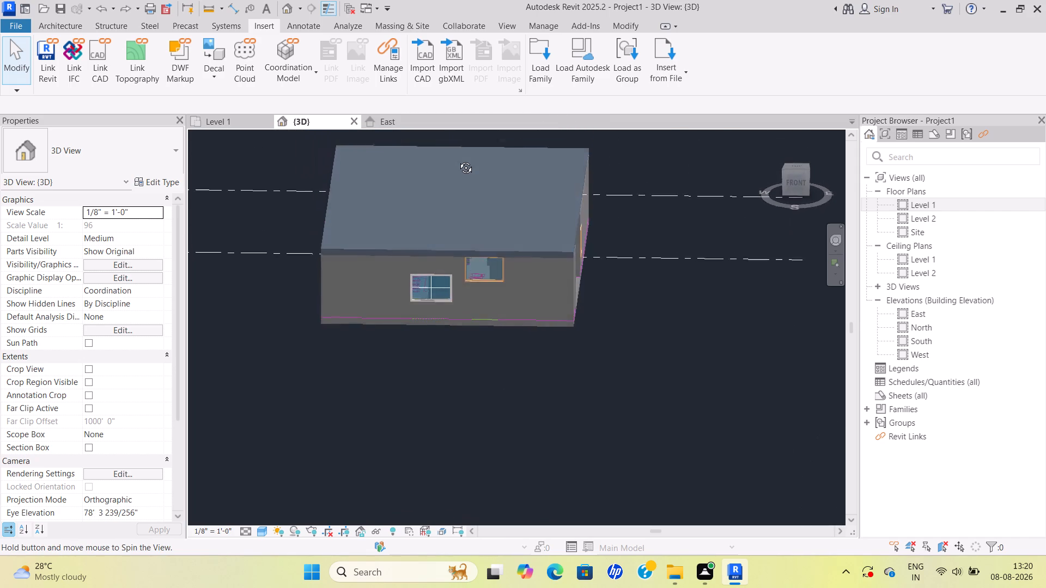
middle_click_drag(458, 160, 460, 148, "shift")
middle_click_drag(524, 219, 524, 183)
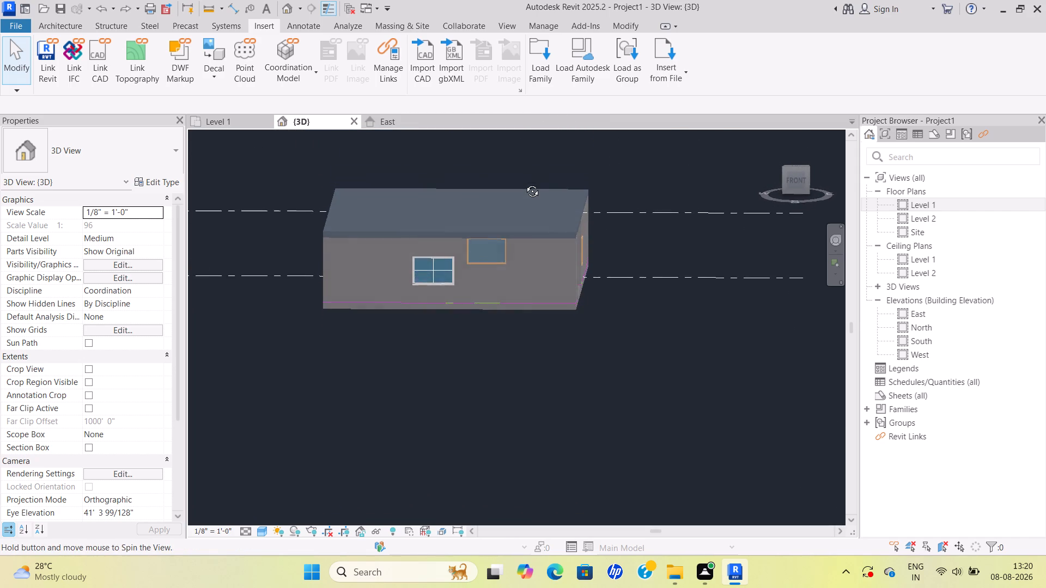
middle_click_drag(524, 183, 525, 176)
scroll(525, 178, "up", 1)
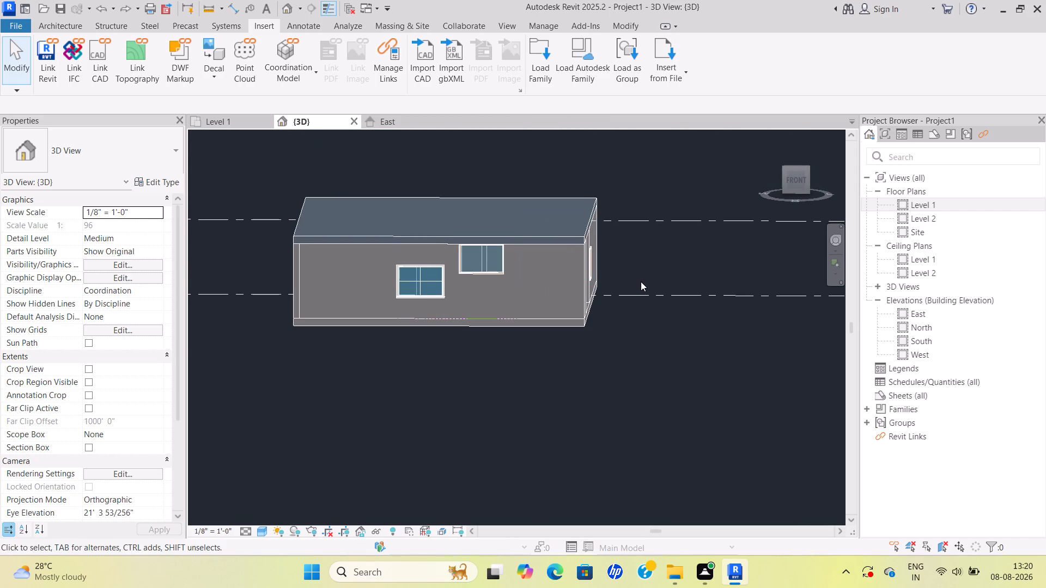
Inspect the right facade around its recess and the back side of the building for stray or missing windows.
middle_click_drag(641, 281, 554, 303)
scroll(665, 275, "down", 1)
middle_click_drag(668, 275, 542, 290, "shift")
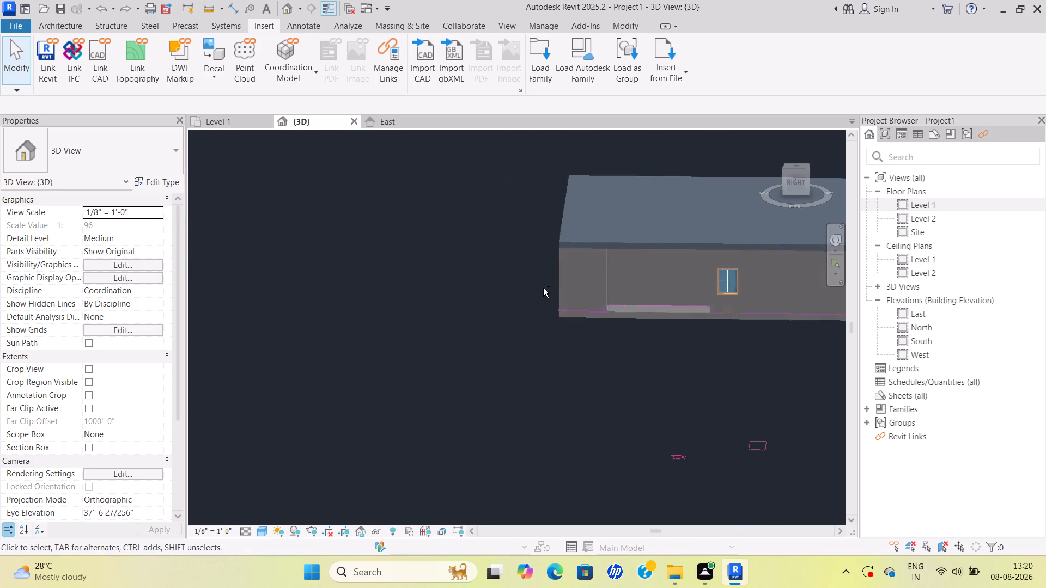
middle_click_drag(729, 264, 419, 269)
middle_click(592, 271, "shift")
middle_click_drag(571, 280, 500, 282, "shift")
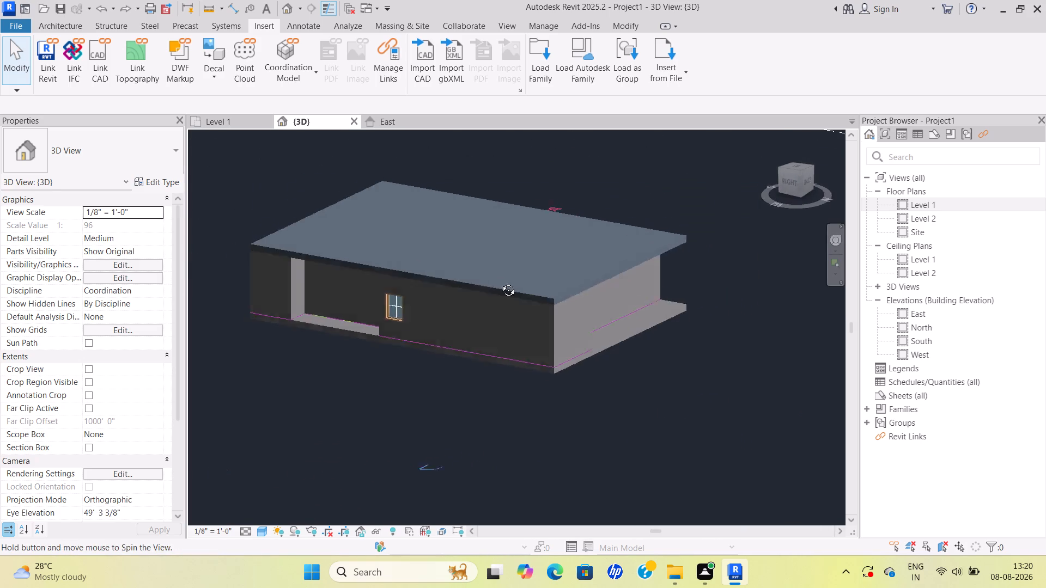
middle_click_drag(500, 282, 385, 259, "shift")
scroll(503, 320, "up", 4)
scroll(488, 328, "down", 1)
middle_click_drag(487, 328, 587, 289)
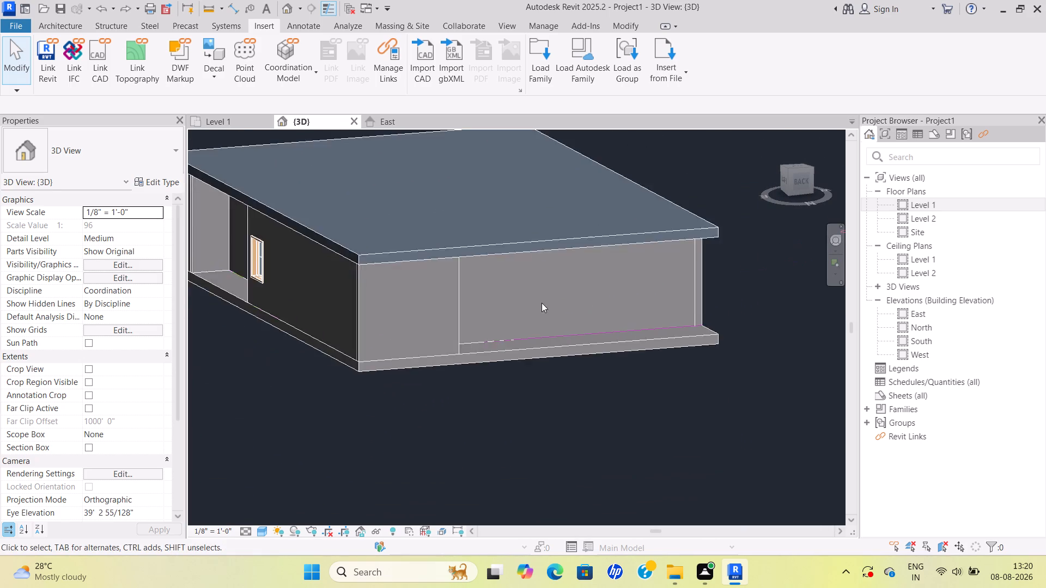
scroll(542, 301, "up", 3)
Undo the last window change at the 8'x5' toilet beside the recess, without saving the project.
key("ctrl+z")
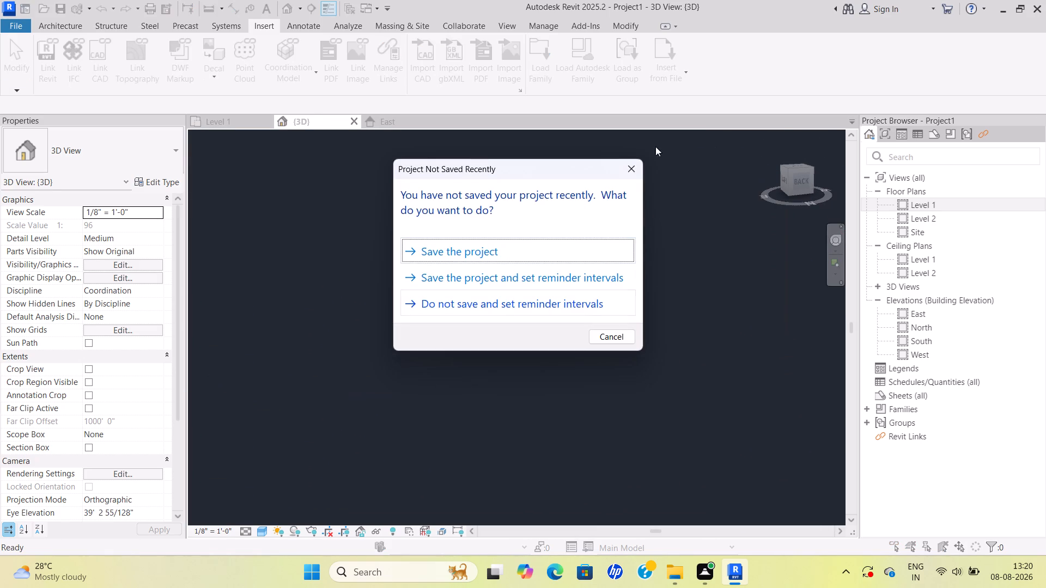
left_click(632, 168)
Check the recess in 3D and review the Level 1 plan from the toilets to the room above the manager room.
scroll(621, 289, "down", 20)
scroll(621, 289, "down", 2)
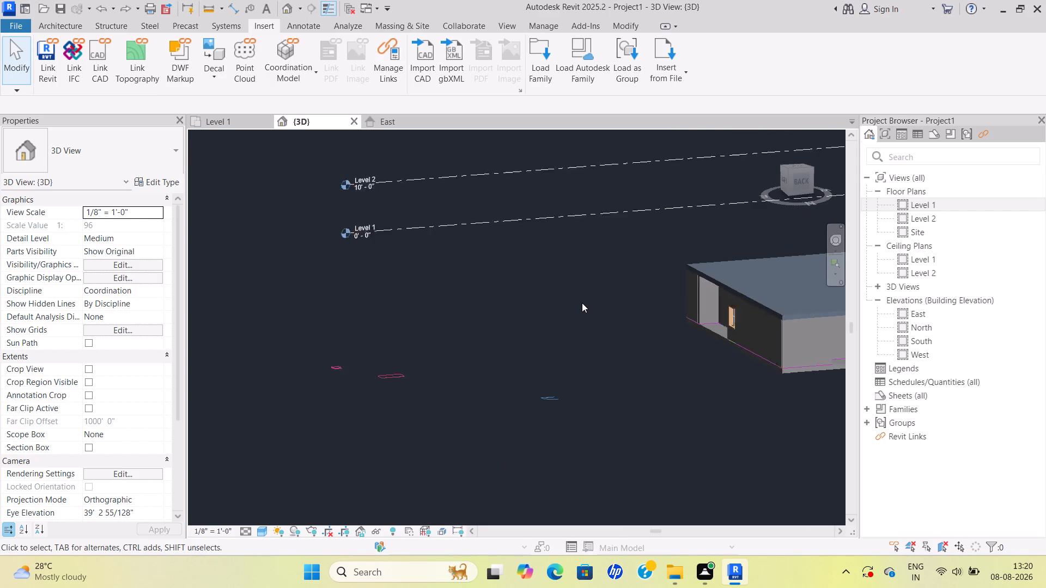
scroll(582, 303, "down", 4)
scroll(671, 309, "up", 11)
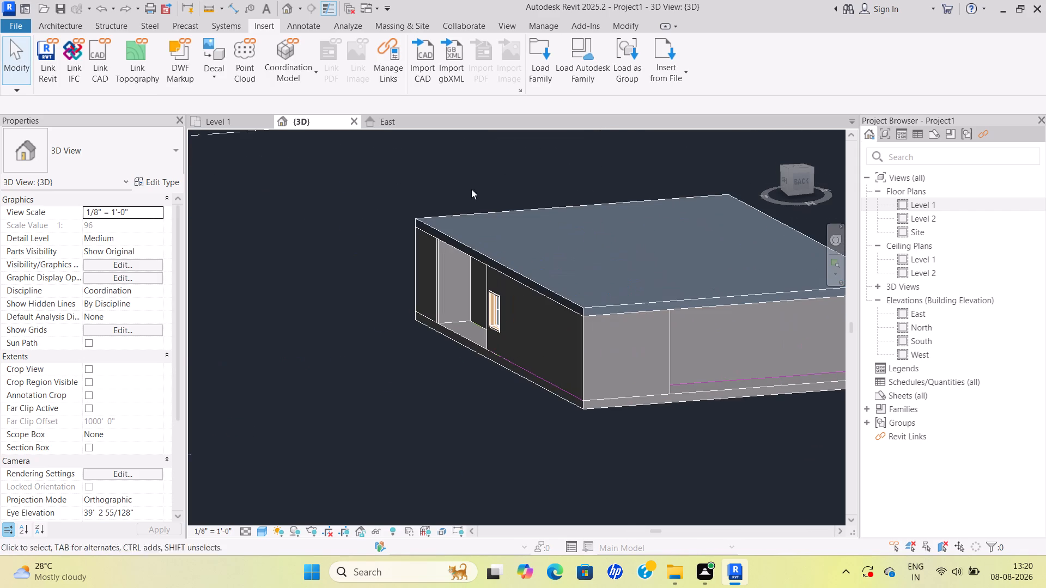
scroll(308, 128, "up", 1)
left_click(239, 118)
scroll(447, 382, "up", 7)
scroll(481, 383, "down", 4)
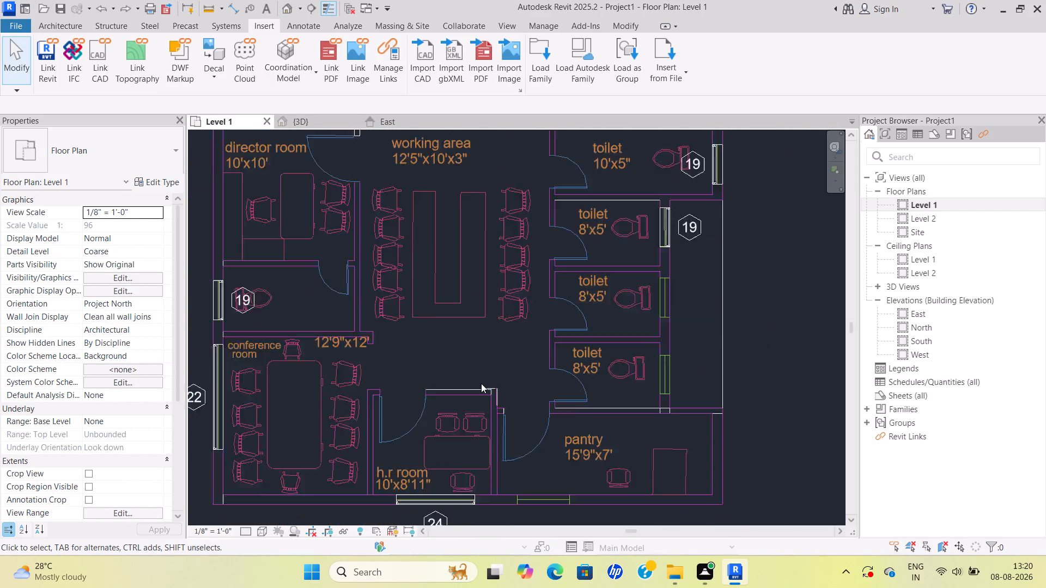
scroll(481, 383, "down", 1)
scroll(556, 353, "down", 4)
scroll(548, 287, "down", 1)
middle_click_drag(548, 287, 486, 415)
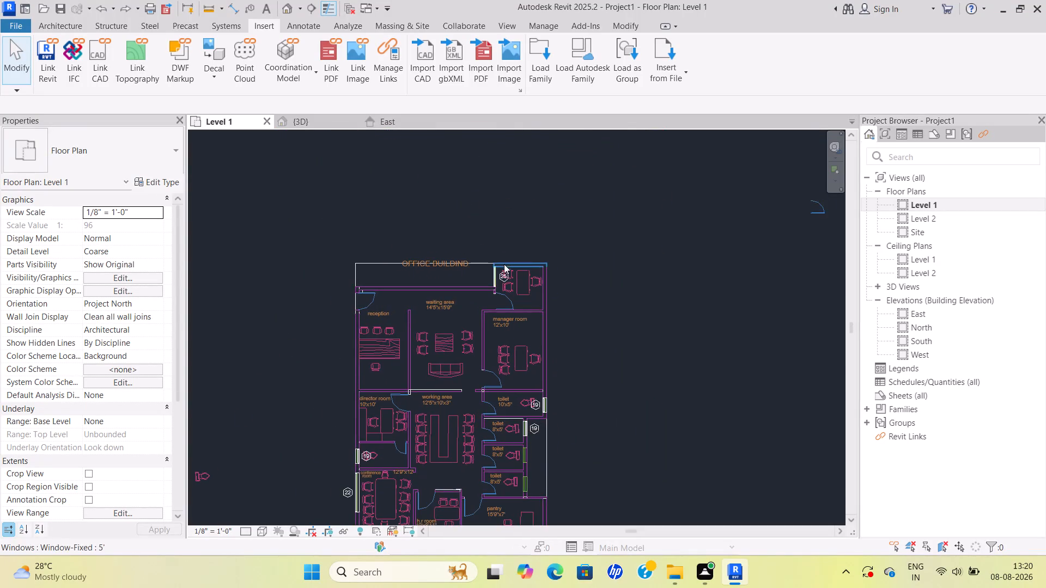
scroll(507, 261, "up", 11)
scroll(513, 327, "down", 3)
middle_click_drag(512, 304, 512, 291)
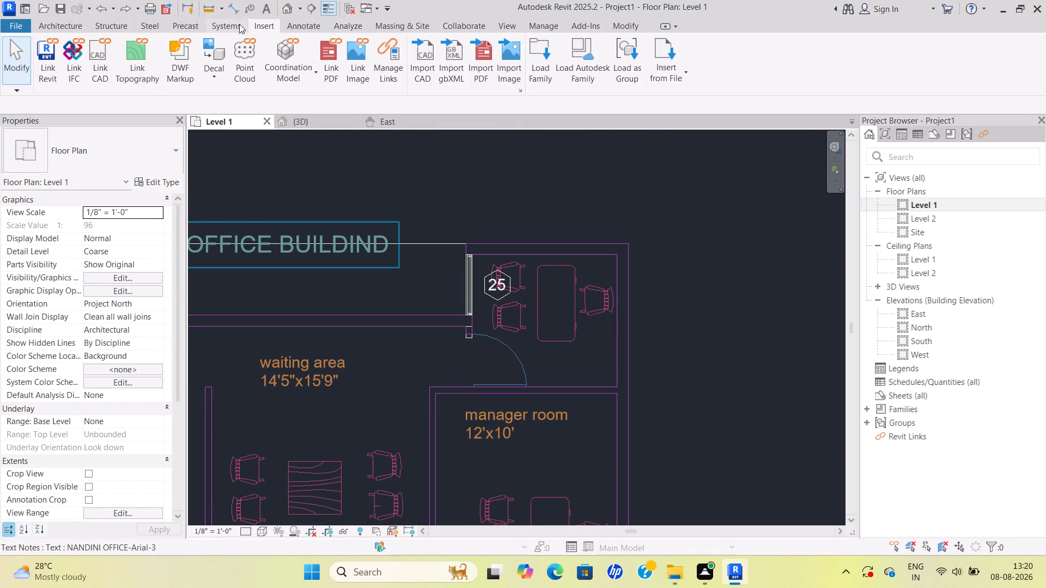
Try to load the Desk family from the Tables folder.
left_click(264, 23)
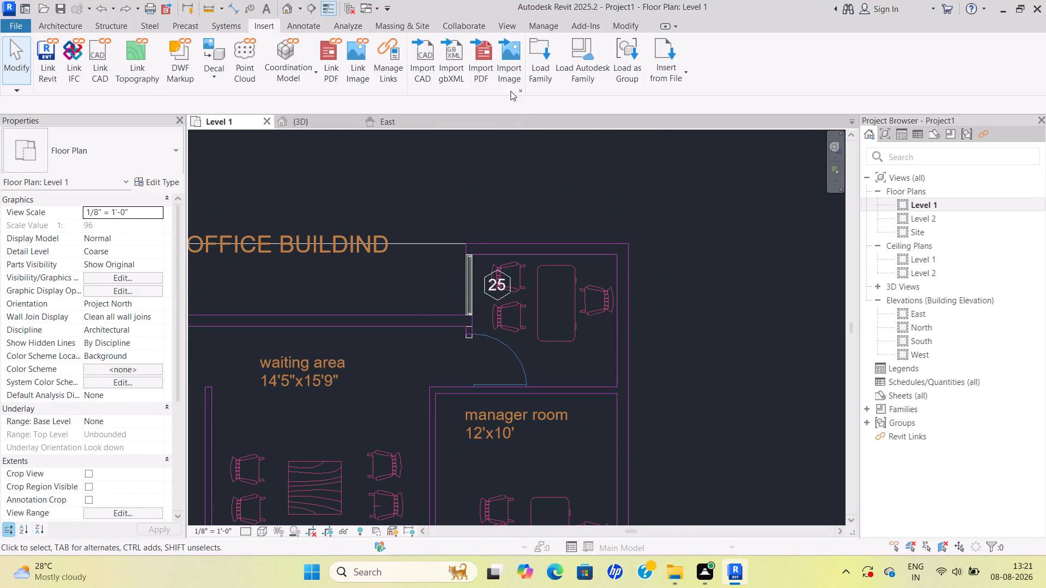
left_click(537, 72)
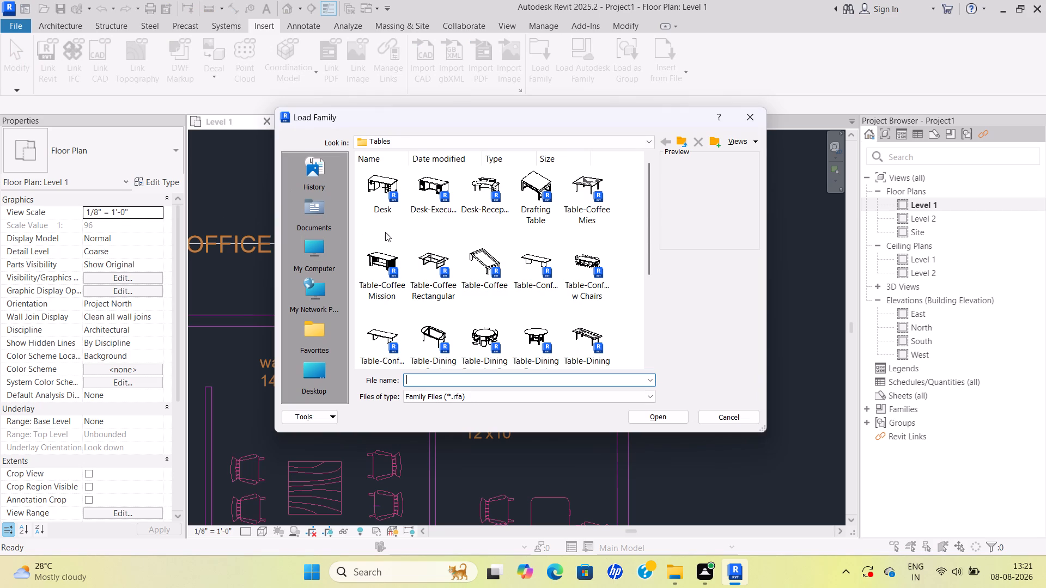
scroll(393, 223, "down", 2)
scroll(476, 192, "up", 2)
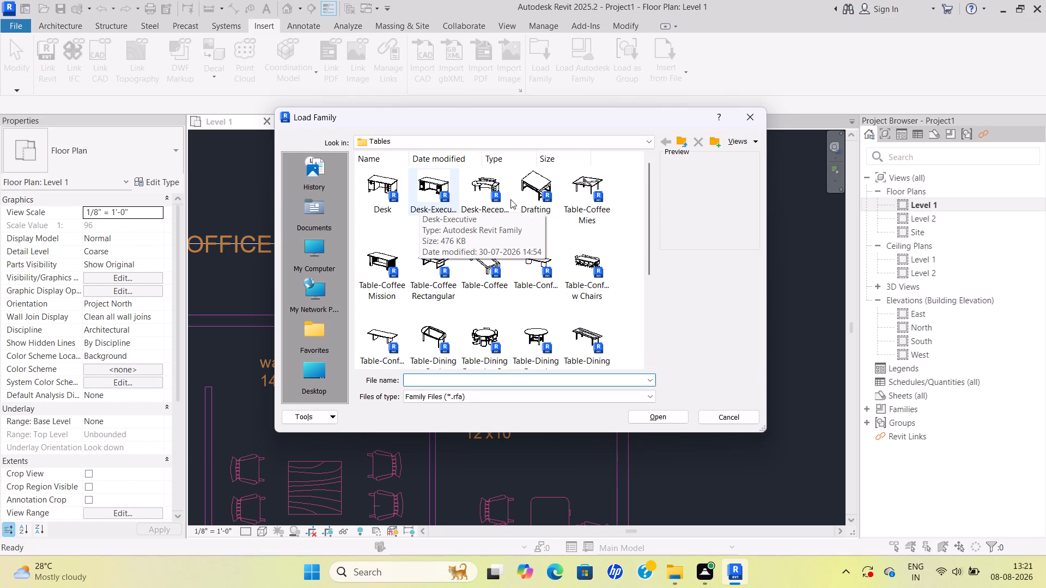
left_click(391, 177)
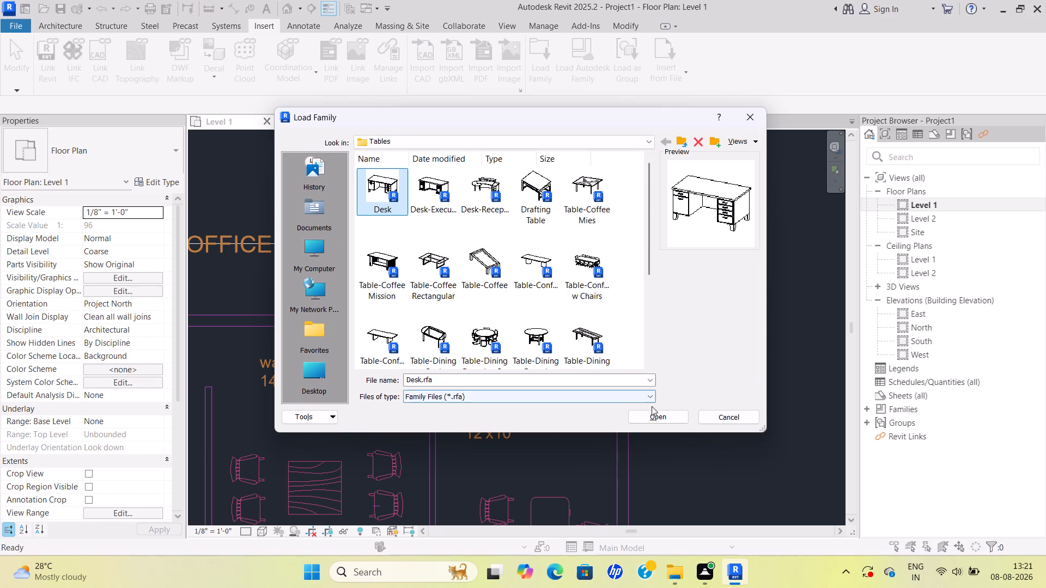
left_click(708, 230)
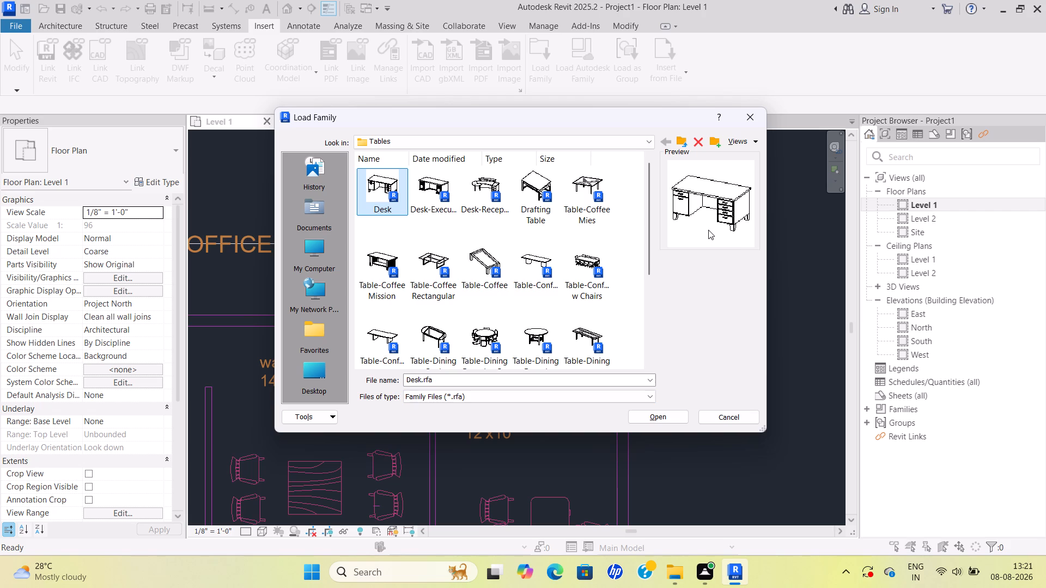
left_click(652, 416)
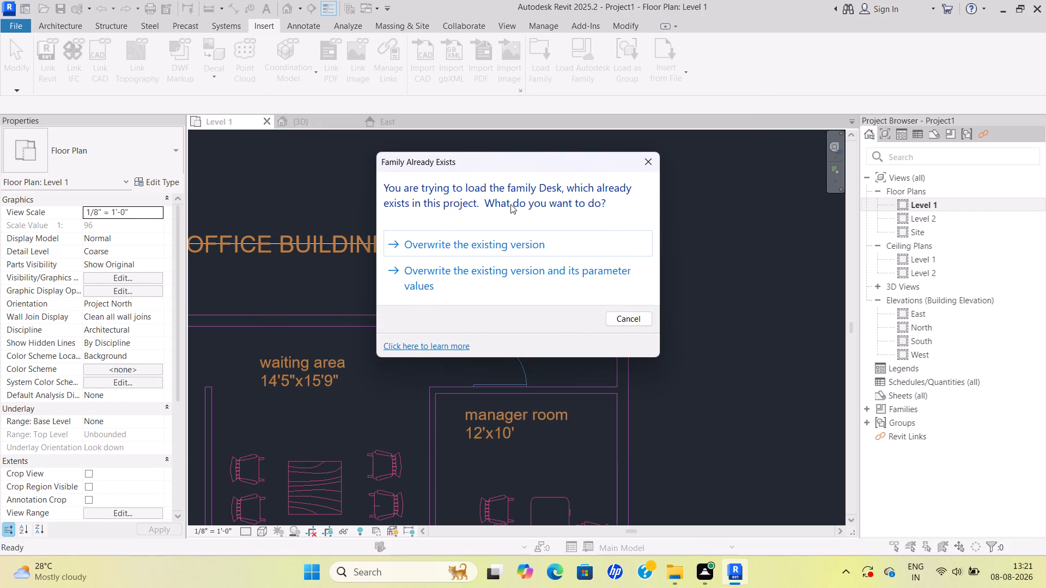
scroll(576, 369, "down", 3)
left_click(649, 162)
Review the furniture layout on the Level 1 plan from the manager room down to the h.r room.
scroll(638, 439, "down", 4)
middle_click_drag(622, 430, 613, 338)
scroll(585, 393, "up", 6)
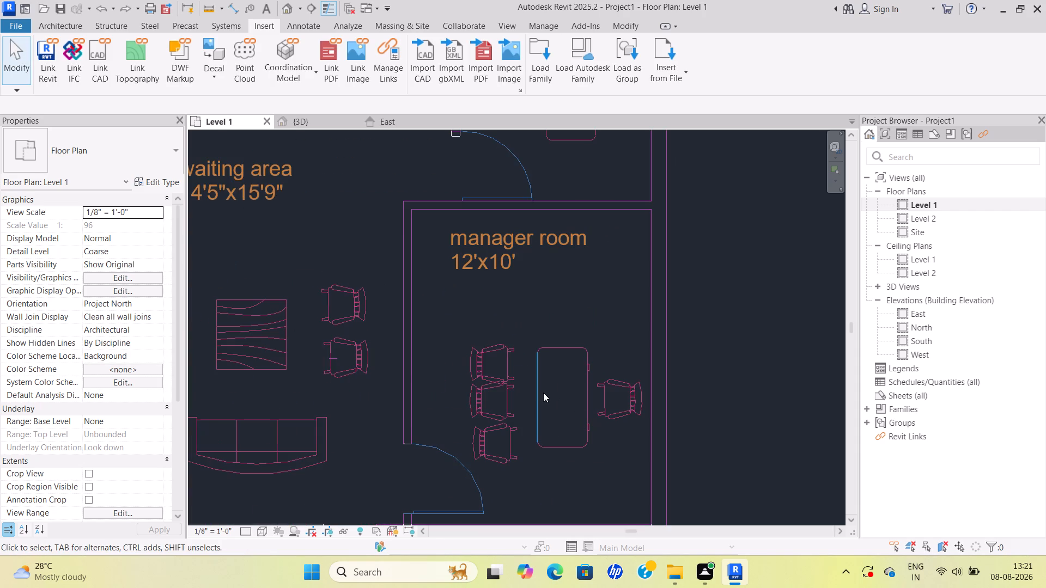
scroll(540, 395, "down", 4)
middle_click_drag(543, 396, 587, 360)
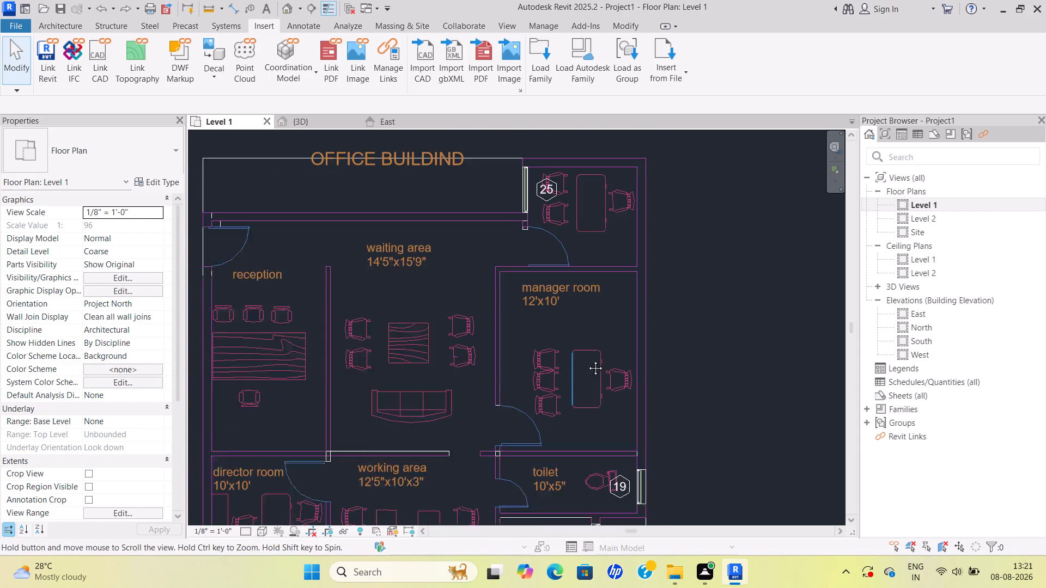
middle_click_drag(587, 360, 595, 352)
scroll(560, 370, "down", 3)
middle_click_drag(560, 370, 561, 249)
middle_click_drag(496, 397, 530, 331)
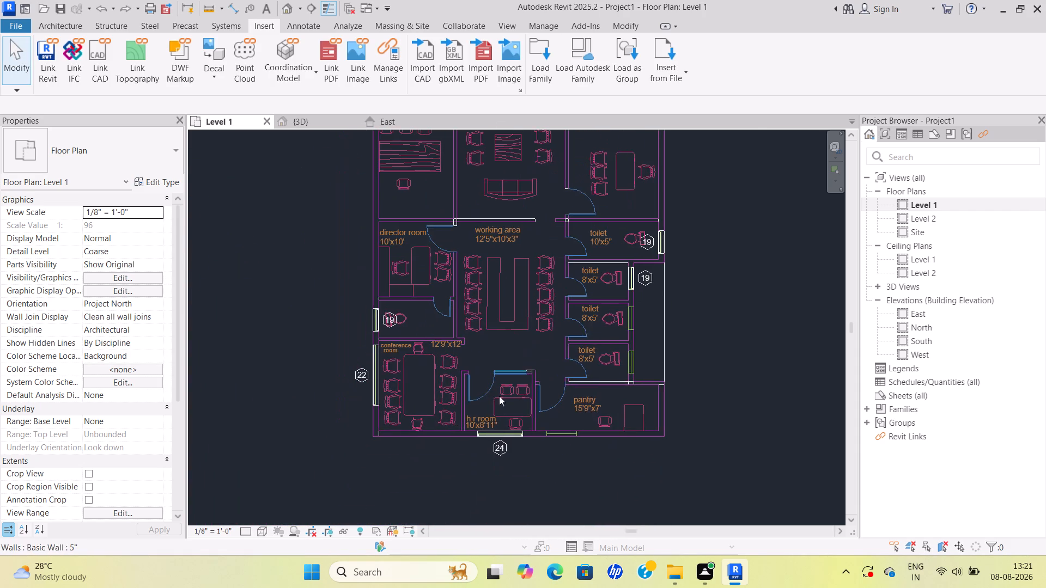
Examine the h.r room's 9' fixed window tagged 24 and the surrounding rooms on the Level 1 plan.
scroll(503, 415, "up", 5)
middle_click_drag(521, 402, 522, 351)
scroll(509, 412, "up", 4)
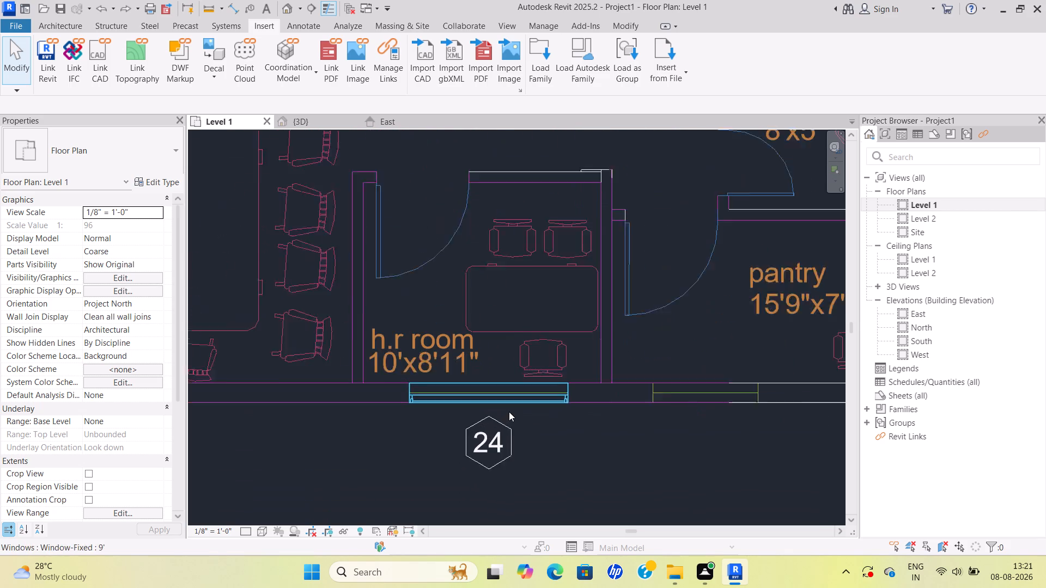
scroll(509, 412, "up", 6)
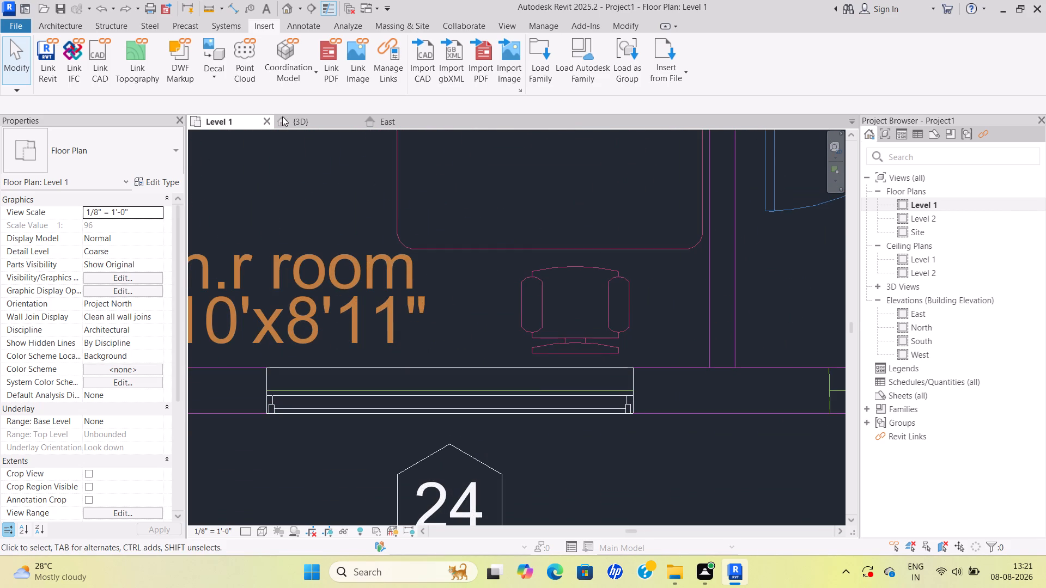
scroll(598, 341, "down", 12)
middle_click_drag(603, 334, 449, 407)
scroll(504, 360, "down", 2)
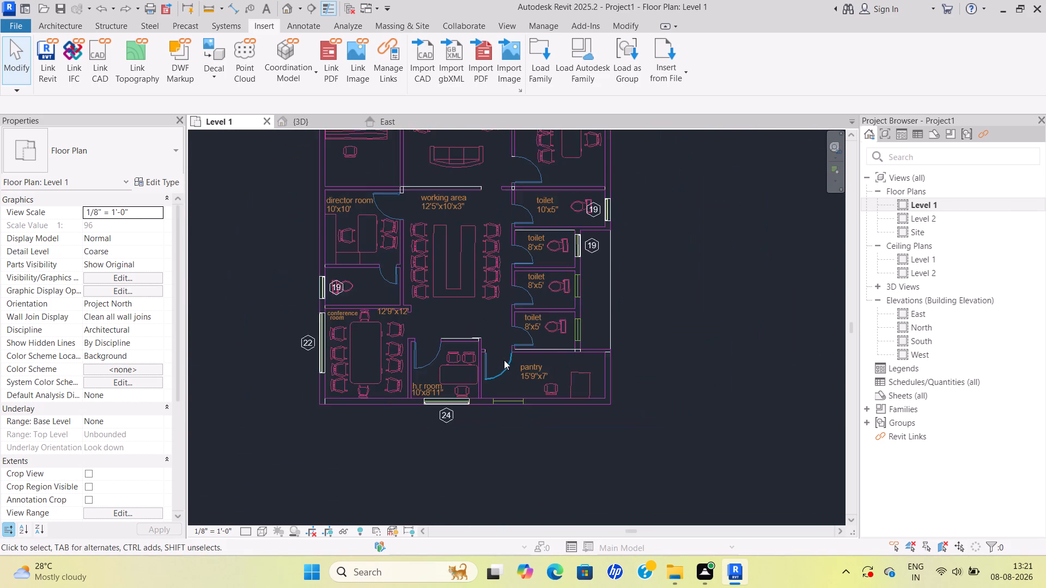
scroll(504, 360, "down", 2)
middle_click_drag(506, 360, 496, 406)
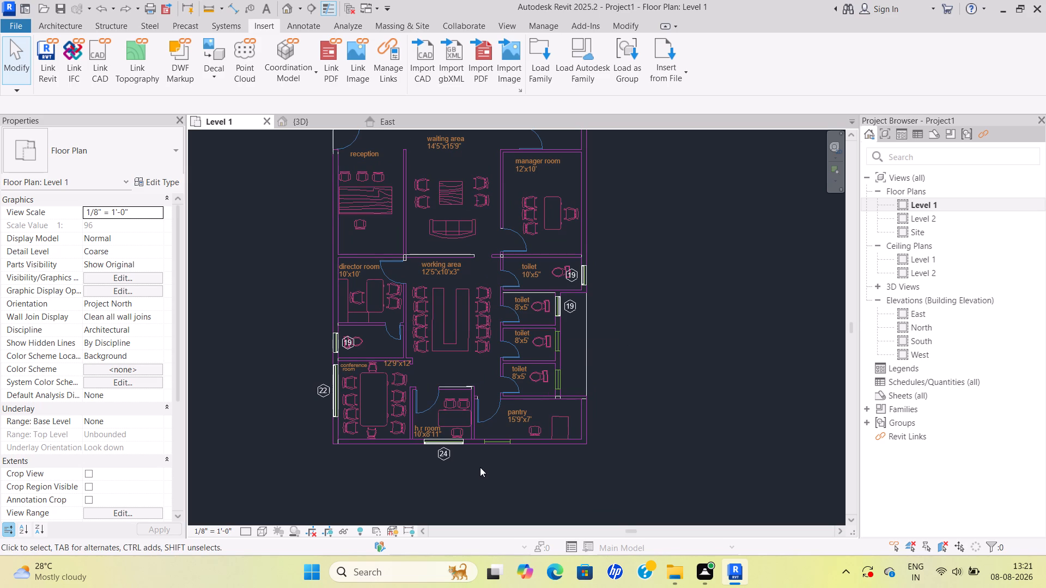
scroll(459, 439, "down", 1)
scroll(460, 439, "up", 5)
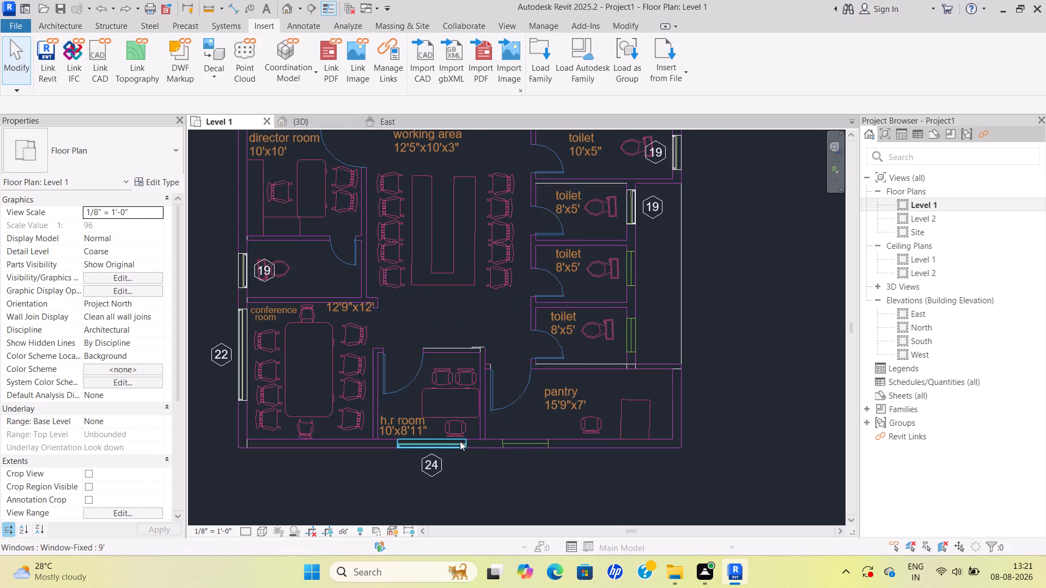
Review the windows and room layout on the Level 1 plan between the h.r room and the room above the manager room.
scroll(460, 441, "up", 3)
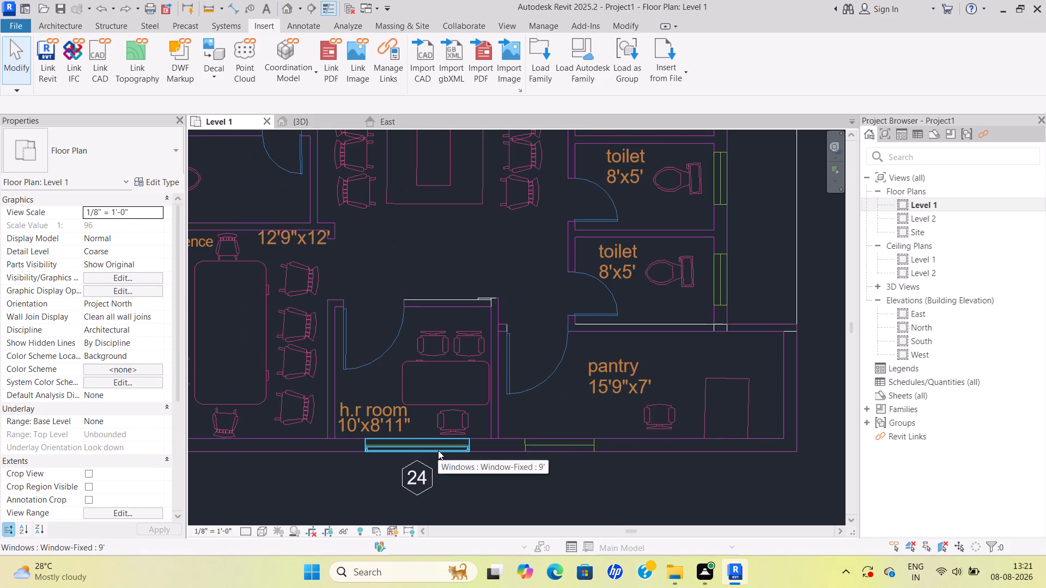
scroll(441, 416, "down", 4)
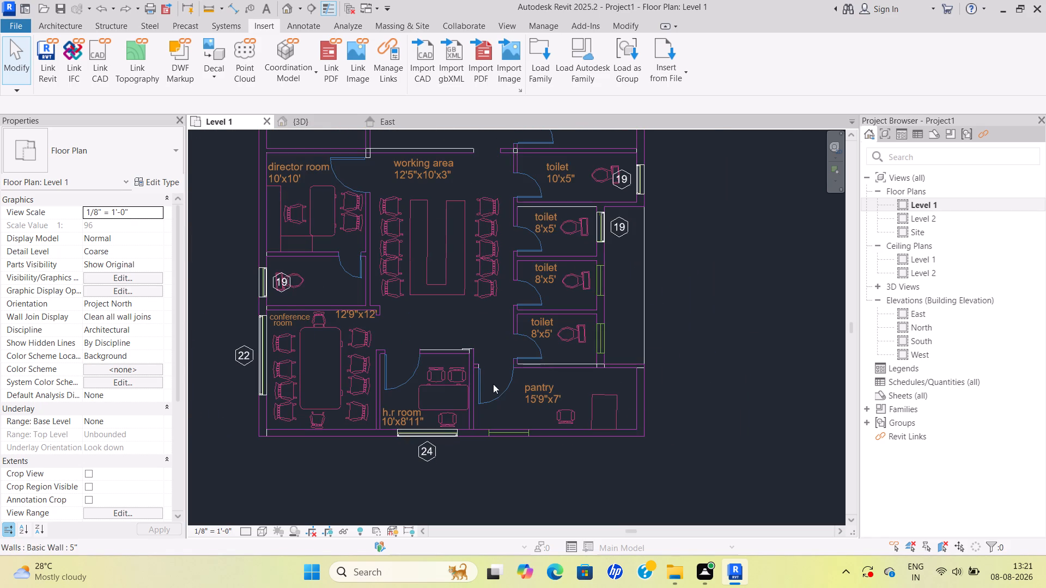
middle_click_drag(352, 268, 360, 419)
scroll(362, 416, "down", 1)
middle_click_drag(404, 265, 411, 399)
scroll(403, 247, "up", 2)
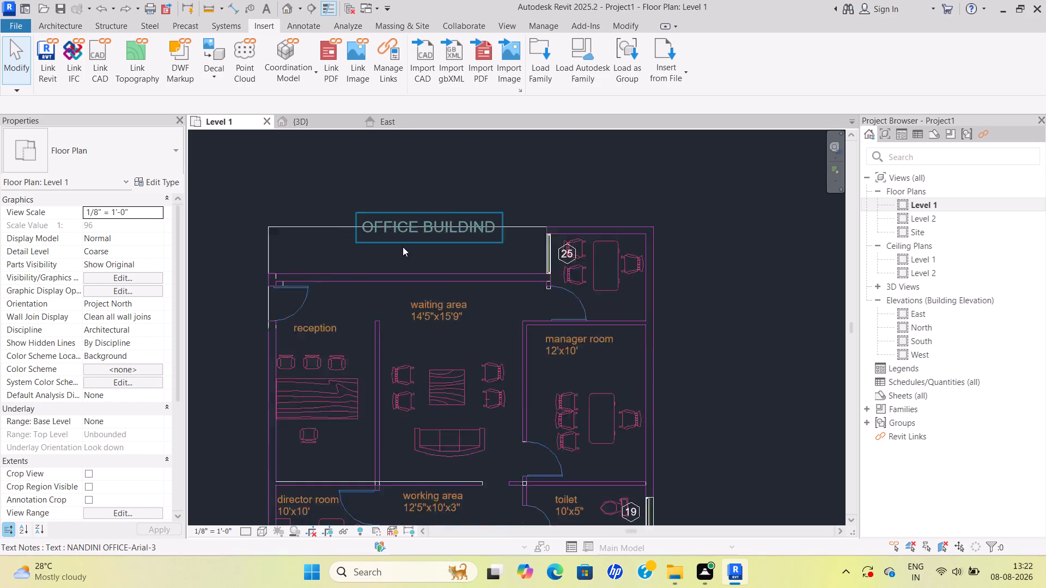
scroll(403, 247, "up", 2)
scroll(622, 293, "down", 1)
middle_click_drag(622, 293, 509, 314)
scroll(511, 296, "up", 6)
scroll(511, 295, "down", 2)
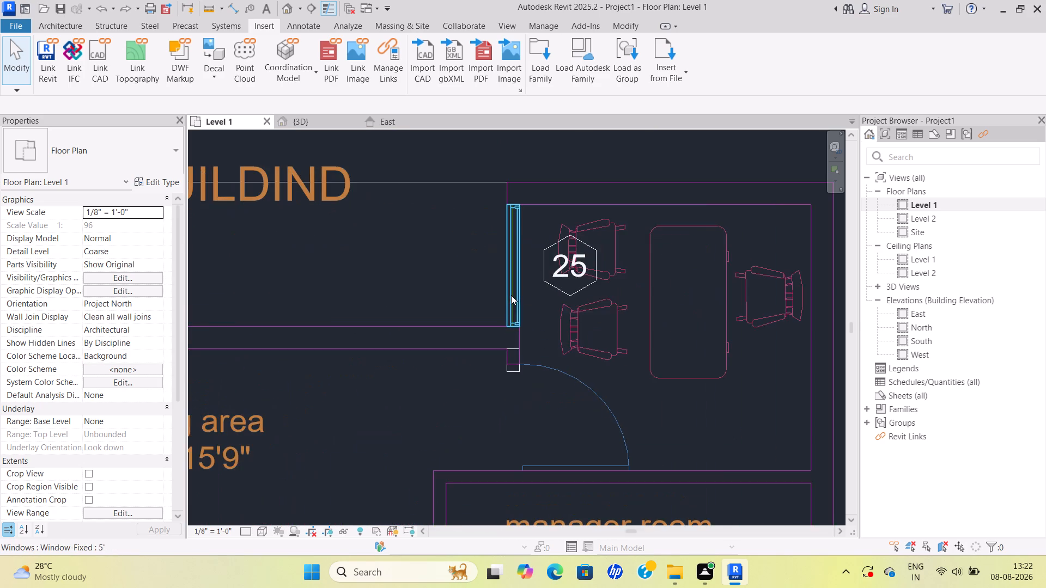
scroll(511, 295, "down", 7)
middle_click_drag(513, 336, 554, 258)
middle_click_drag(538, 374, 554, 273)
middle_click_drag(537, 377, 559, 298)
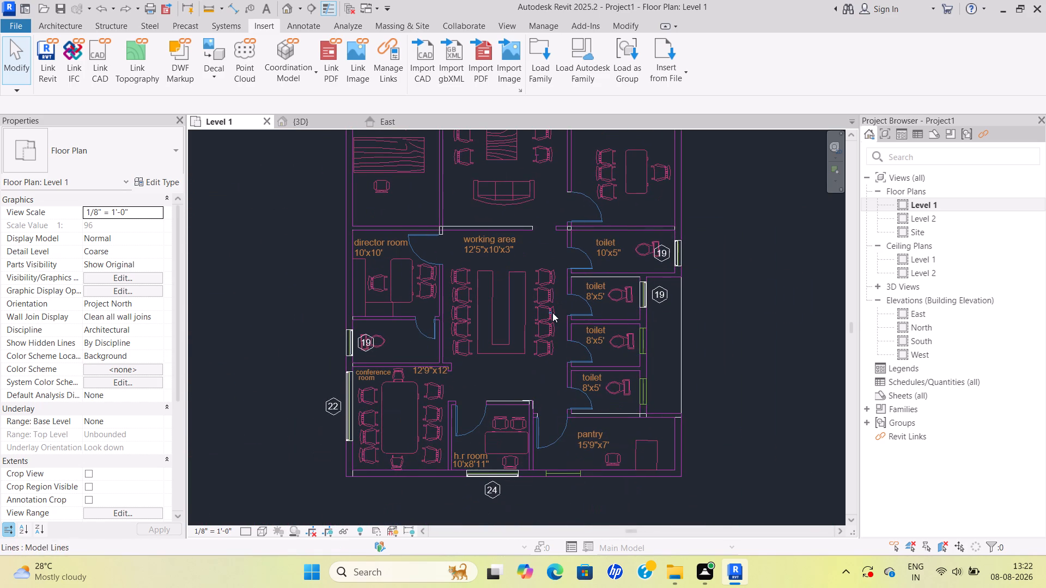
Start the Window command for the 8'x5' toilets and open the type properties of the 5' Window-Fixed type.
scroll(636, 335, "up", 5)
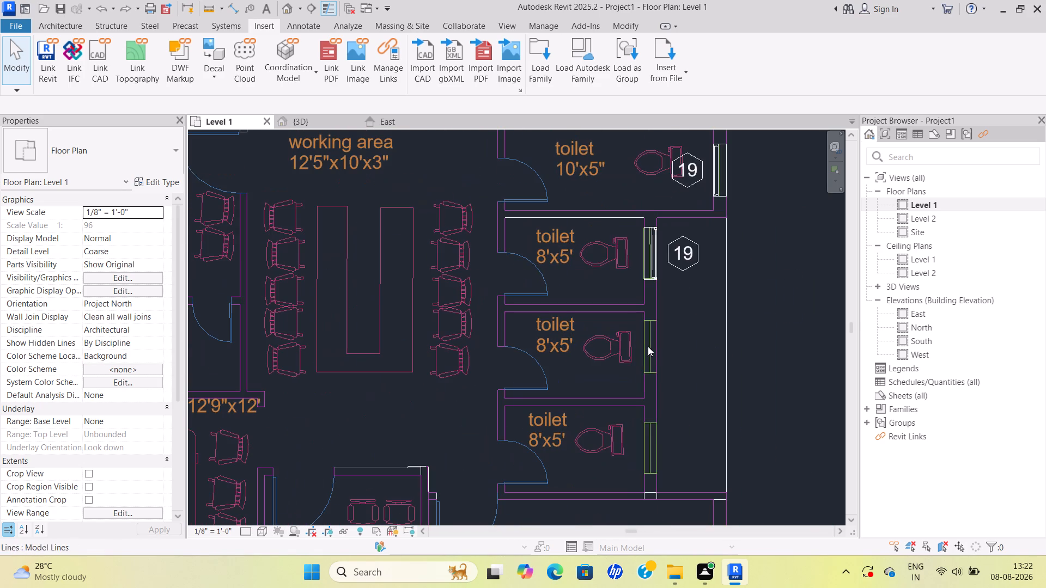
scroll(654, 374, "up", 5)
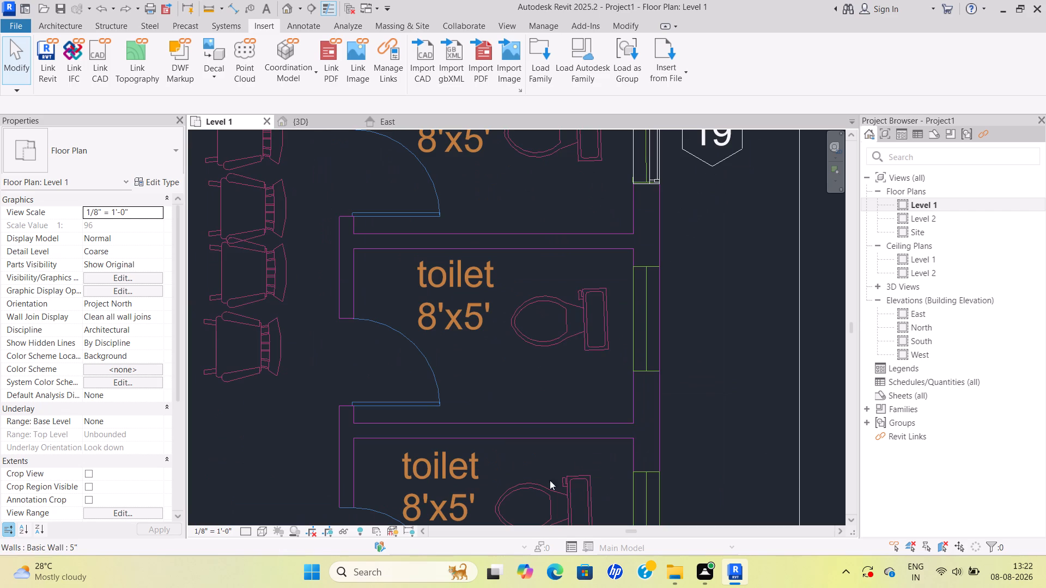
scroll(592, 307, "down", 3)
middle_click_drag(590, 306, 588, 184)
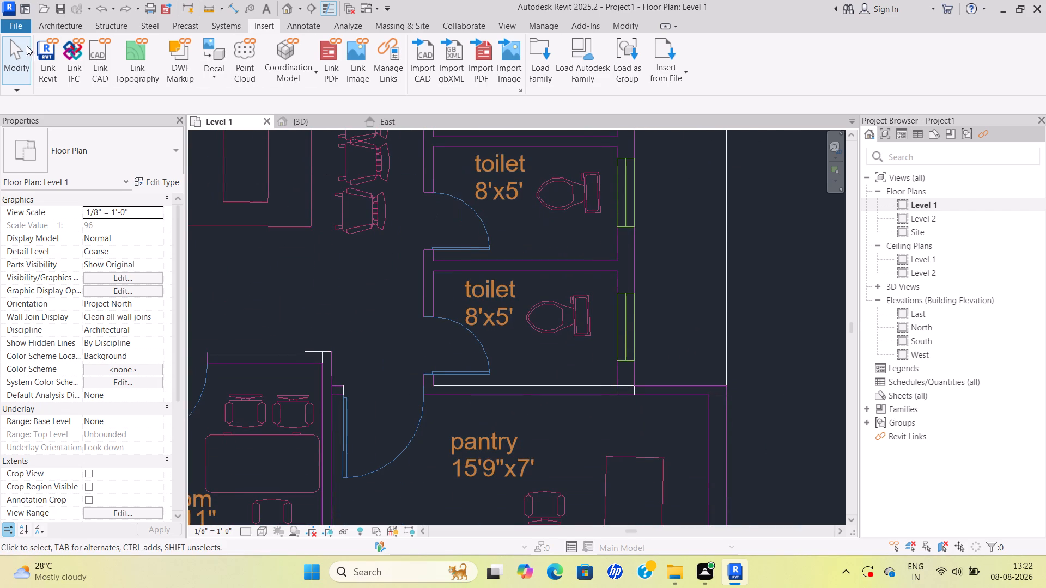
left_click(50, 19)
left_click(51, 22)
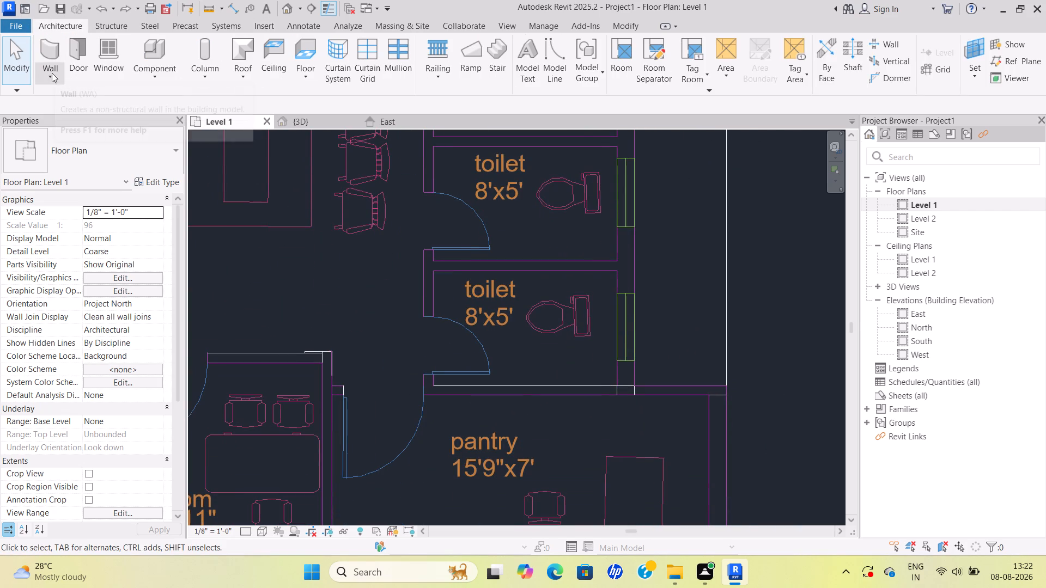
left_click(110, 66)
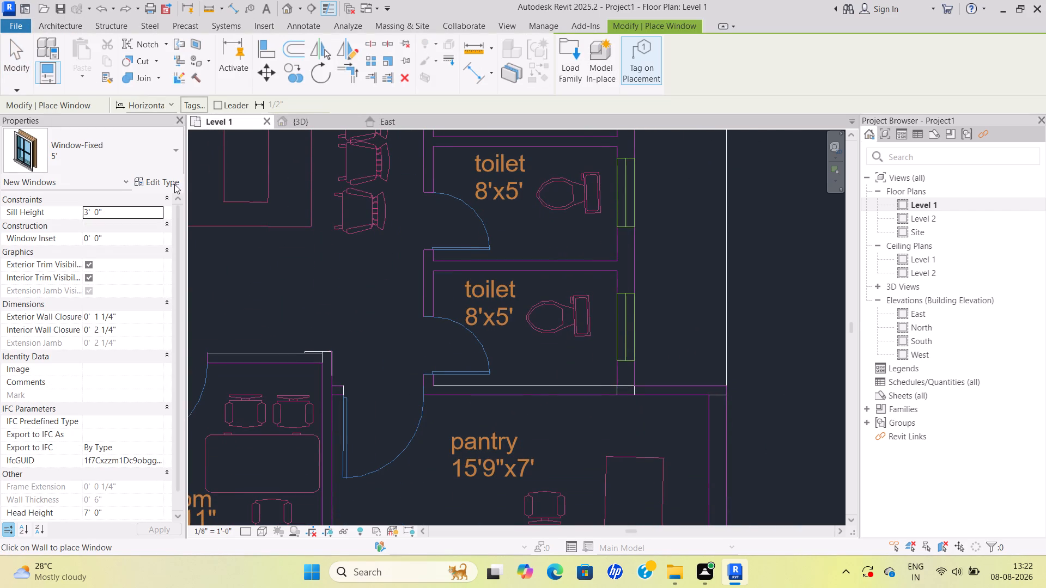
left_click(171, 182)
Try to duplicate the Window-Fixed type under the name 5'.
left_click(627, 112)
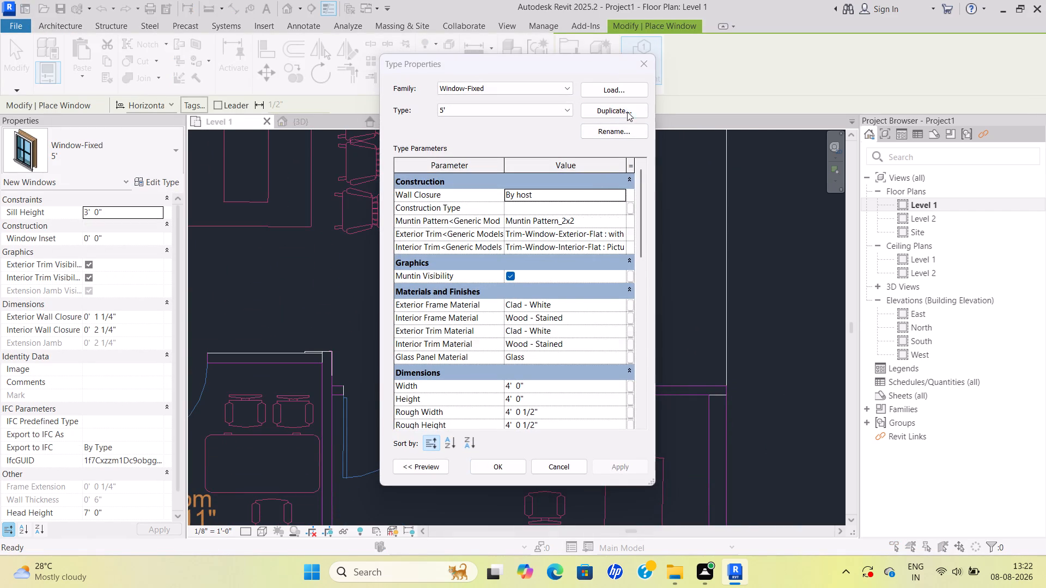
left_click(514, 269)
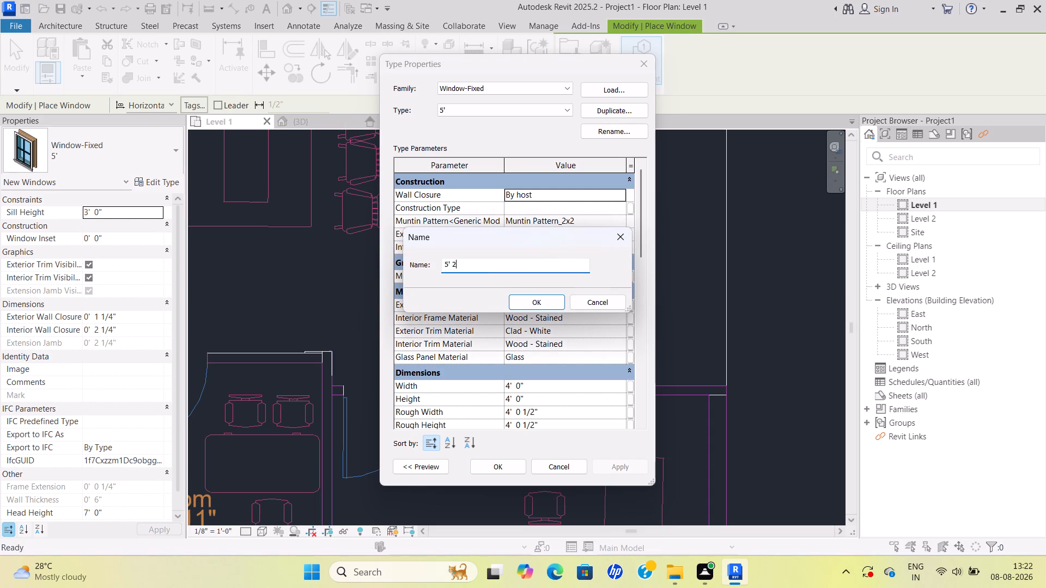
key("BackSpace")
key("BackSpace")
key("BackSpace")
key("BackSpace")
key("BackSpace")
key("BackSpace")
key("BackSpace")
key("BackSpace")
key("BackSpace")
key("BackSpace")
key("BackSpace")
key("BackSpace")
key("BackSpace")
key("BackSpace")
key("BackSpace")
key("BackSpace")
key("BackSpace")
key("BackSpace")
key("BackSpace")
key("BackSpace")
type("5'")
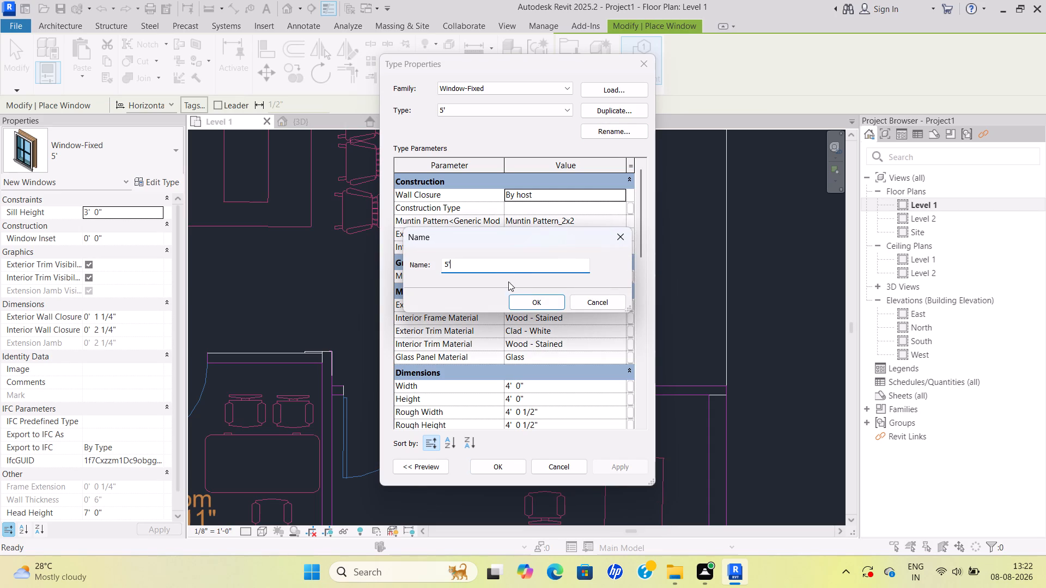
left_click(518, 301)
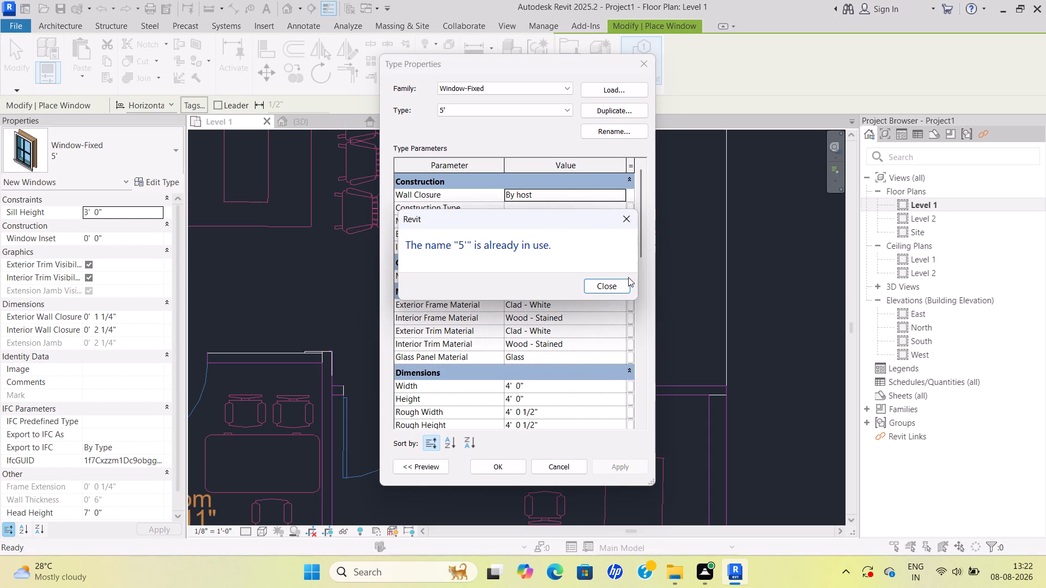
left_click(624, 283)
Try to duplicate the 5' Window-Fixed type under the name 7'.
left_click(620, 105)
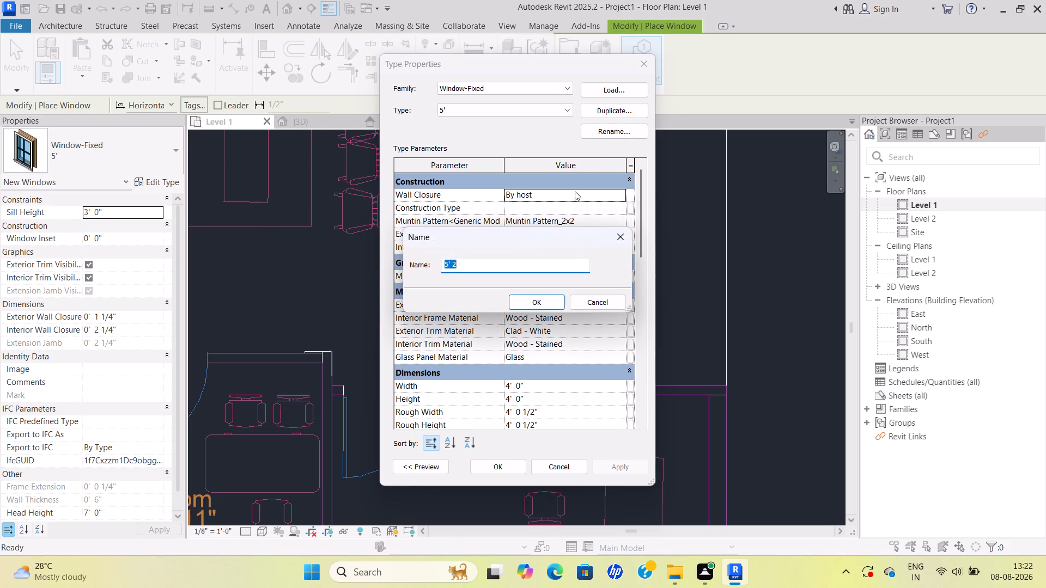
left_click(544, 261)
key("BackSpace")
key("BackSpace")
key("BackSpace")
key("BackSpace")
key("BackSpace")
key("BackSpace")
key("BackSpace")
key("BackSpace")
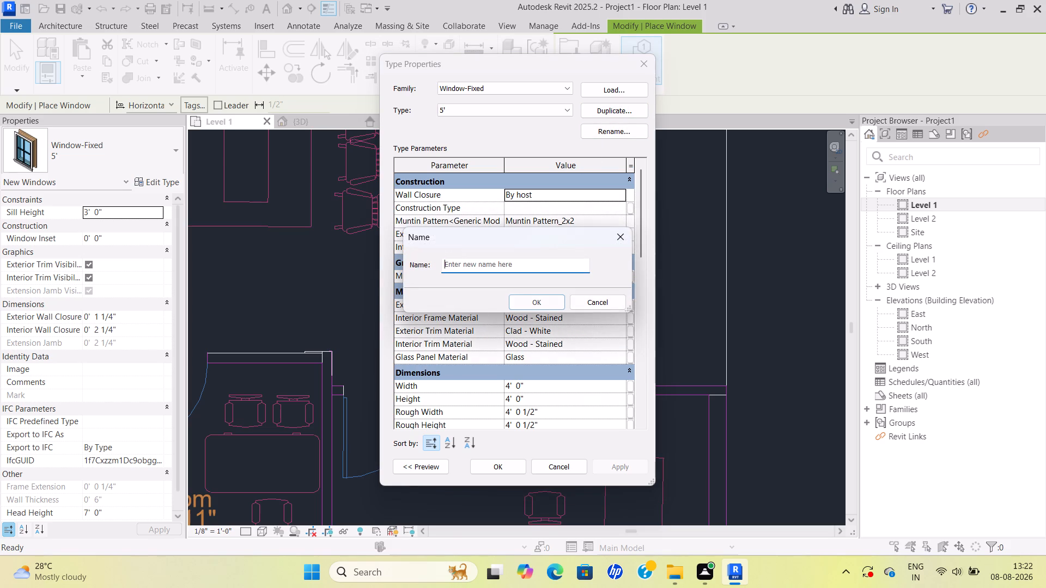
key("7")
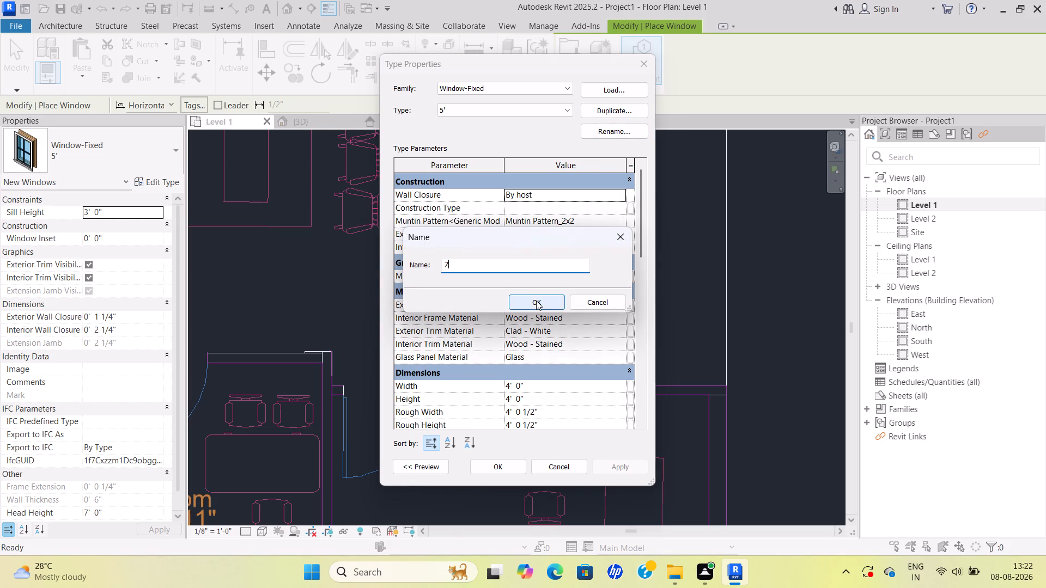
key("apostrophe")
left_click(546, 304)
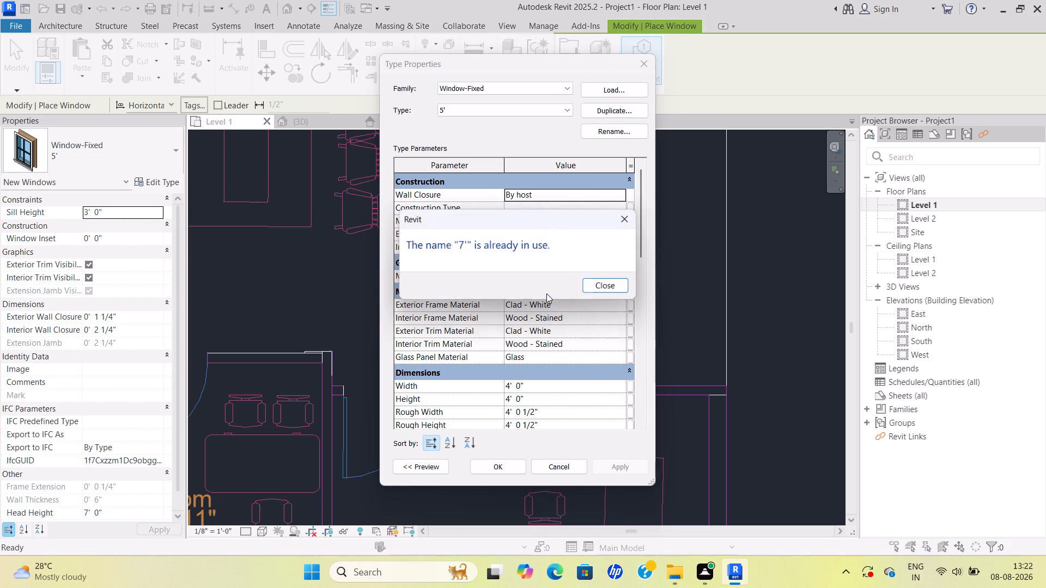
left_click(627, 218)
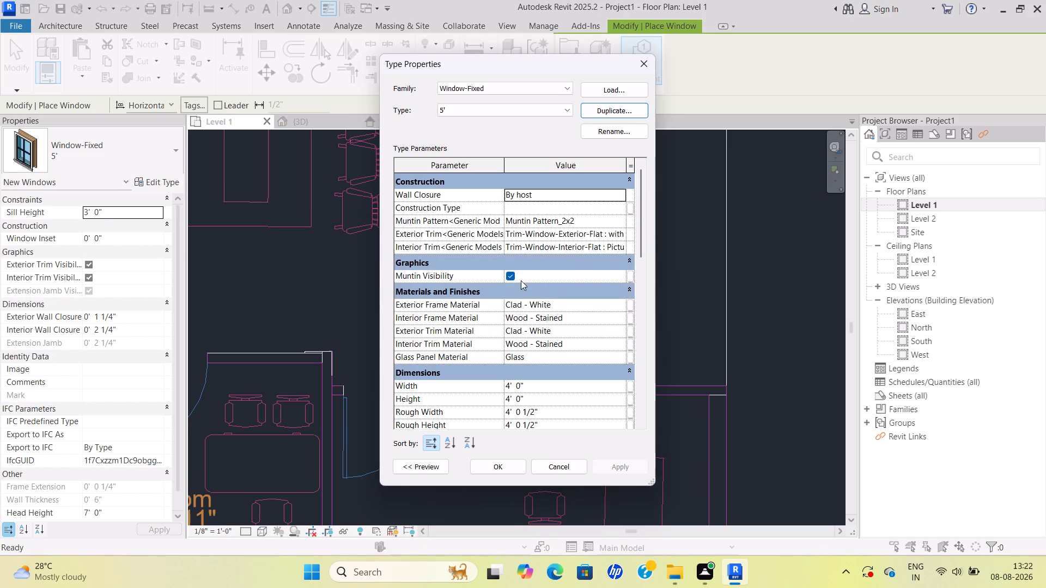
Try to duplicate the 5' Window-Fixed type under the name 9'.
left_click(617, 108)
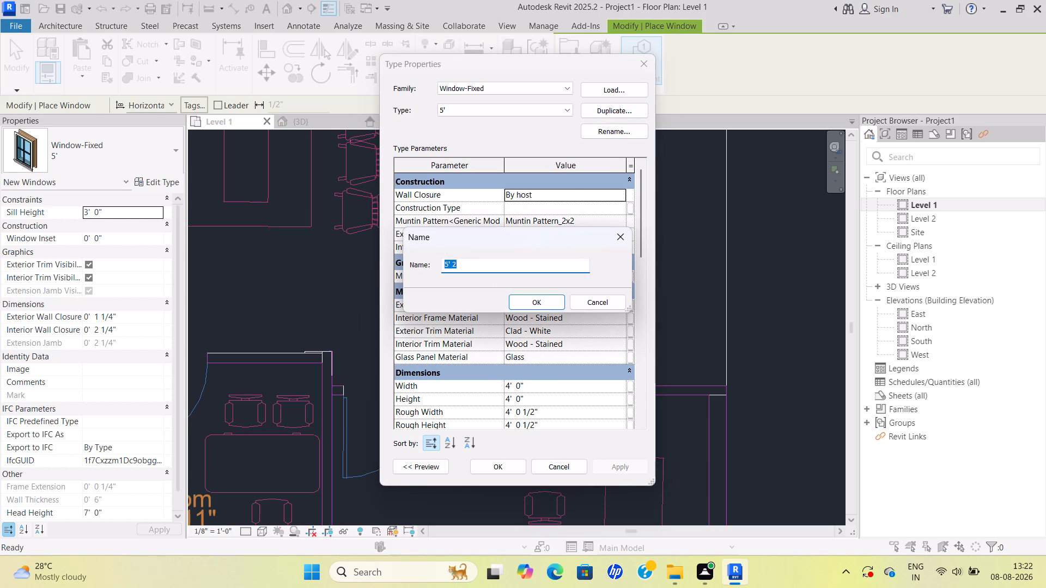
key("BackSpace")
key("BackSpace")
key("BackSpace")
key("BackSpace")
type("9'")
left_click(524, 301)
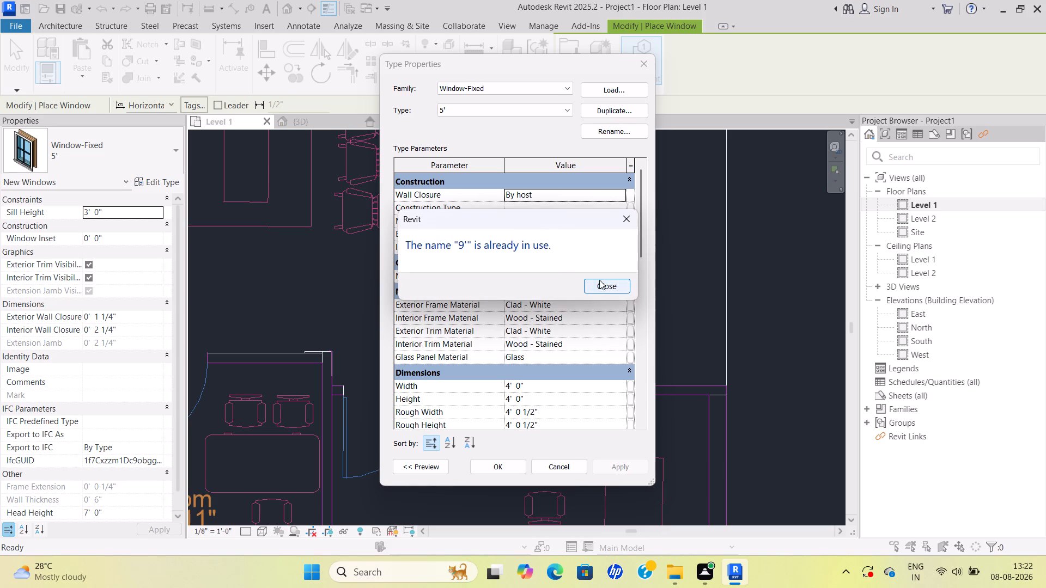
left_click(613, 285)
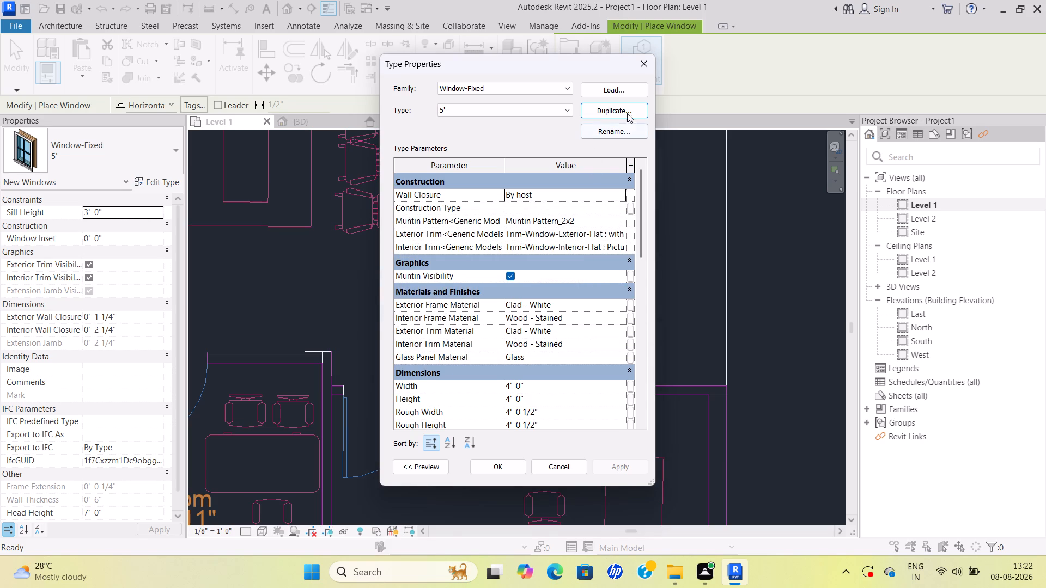
Duplicate the 5' Window-Fixed type as a new type named 9.9.
left_click(626, 107)
left_click(489, 265)
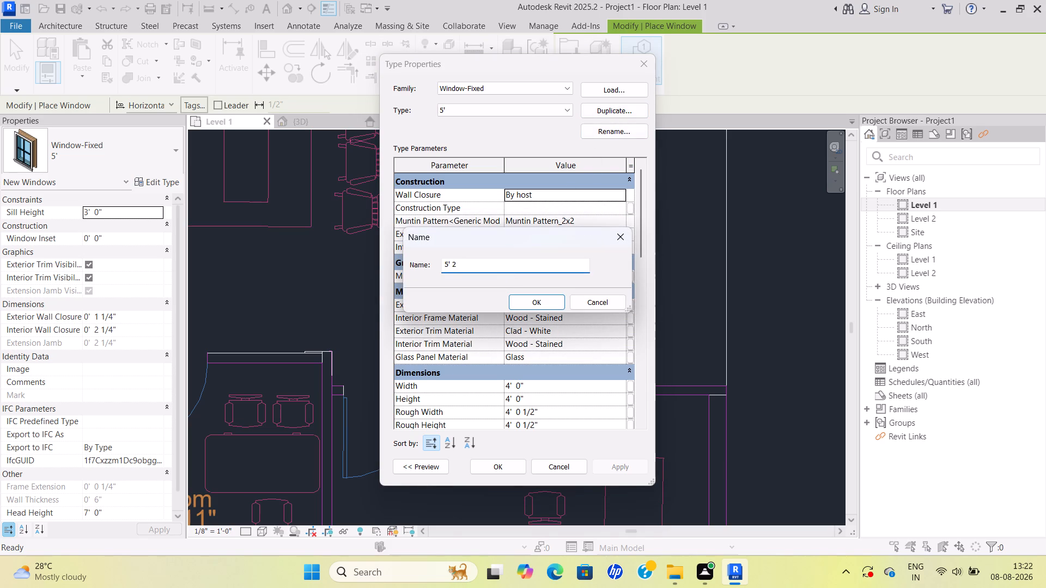
key("BackSpace")
key("BackSpace")
key("BackSpace")
key("BackSpace")
key("BackSpace")
key("BackSpace")
key("BackSpace")
key("BackSpace")
key("BackSpace")
key("BackSpace")
key("BackSpace")
key("BackSpace")
key("BackSpace")
key("BackSpace")
key("BackSpace")
key("BackSpace")
key("BackSpace")
key("BackSpace")
key("9")
key("period")
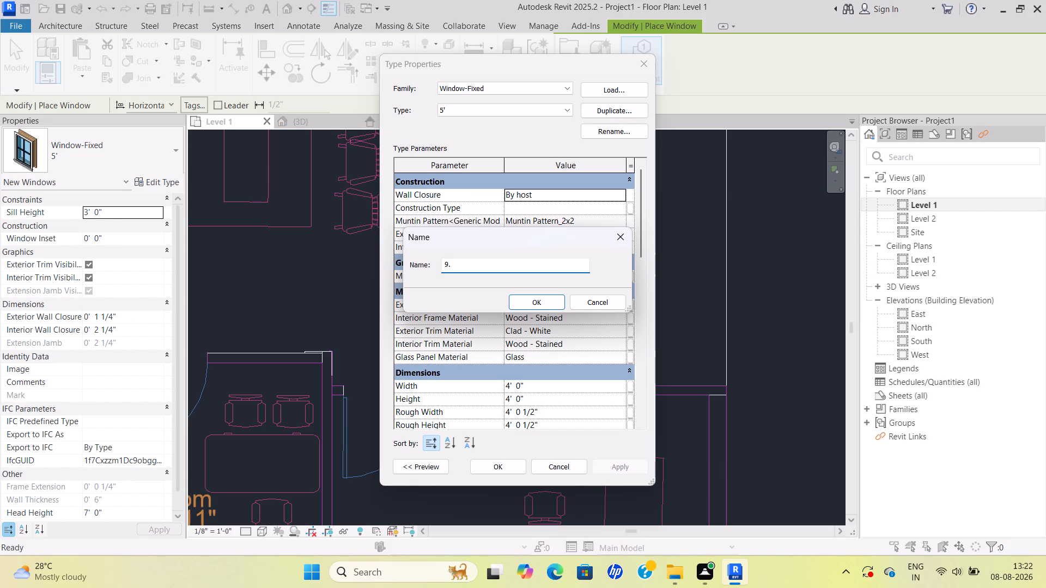
key("9")
left_click(519, 304)
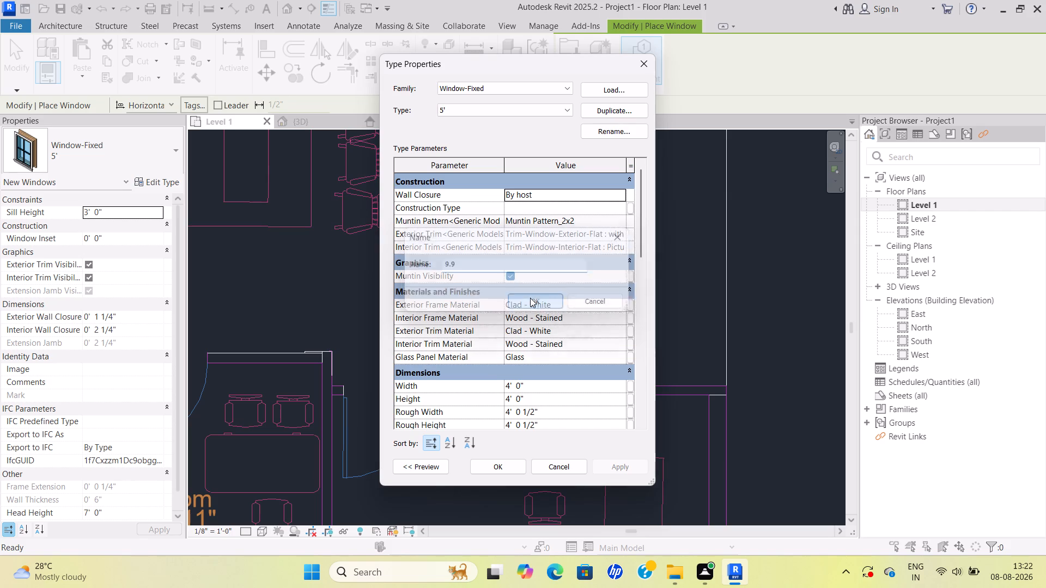
Set the 9.9 window type's width to 3' and apply the type properties.
left_click(525, 384)
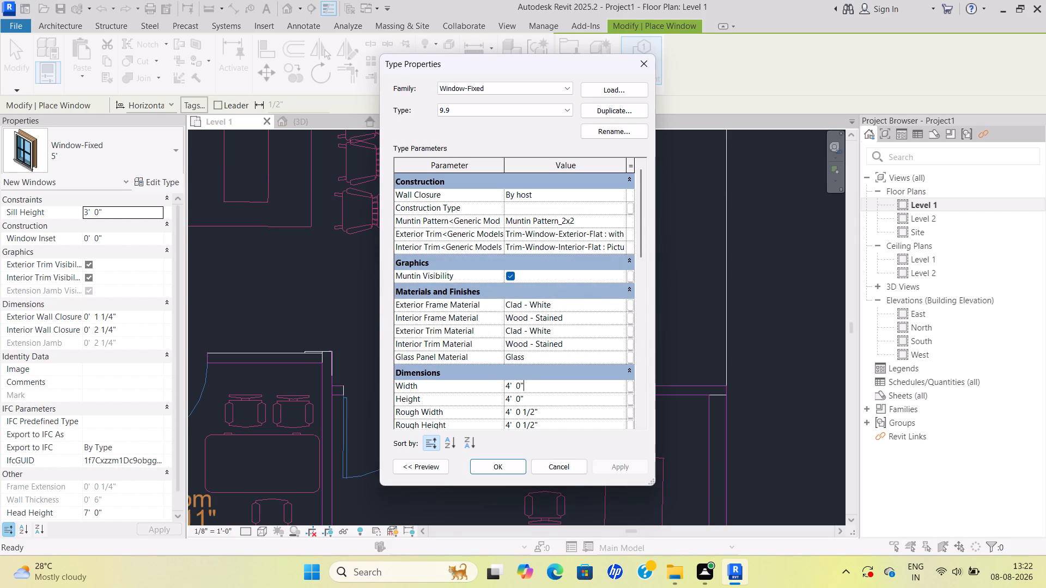
key("BackSpace")
key("BackSpace")
key("BackSpace")
key("BackSpace")
key("BackSpace")
key("BackSpace")
key("BackSpace")
key("BackSpace")
key("BackSpace")
key("BackSpace")
type("3'")
left_click(494, 469)
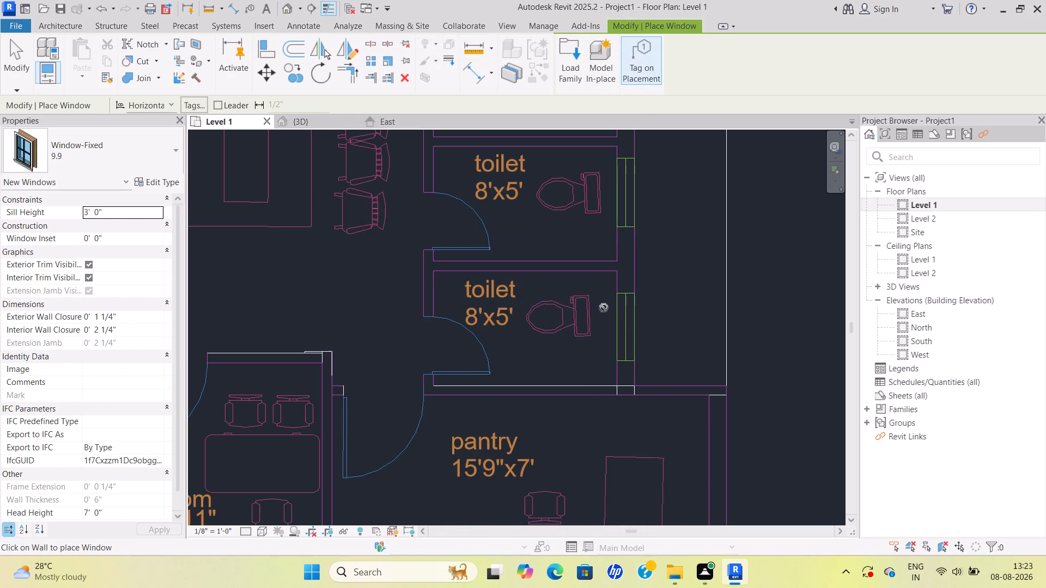
Place a tagged 9.9 fixed window at the marked opening in the outer wall of the 8'x5' toilet beside the pantry.
scroll(631, 332, "up", 8)
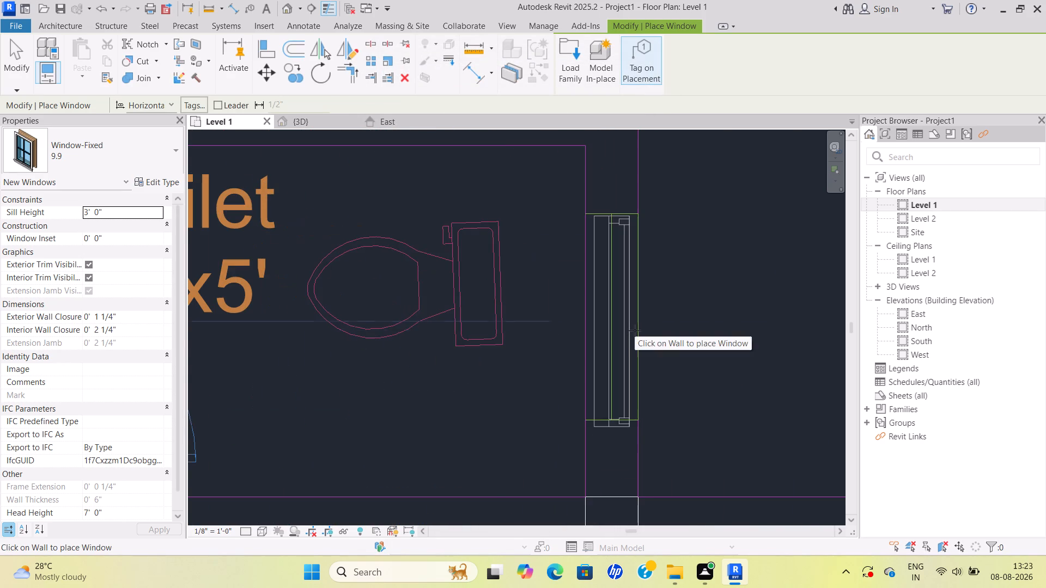
left_click(635, 323)
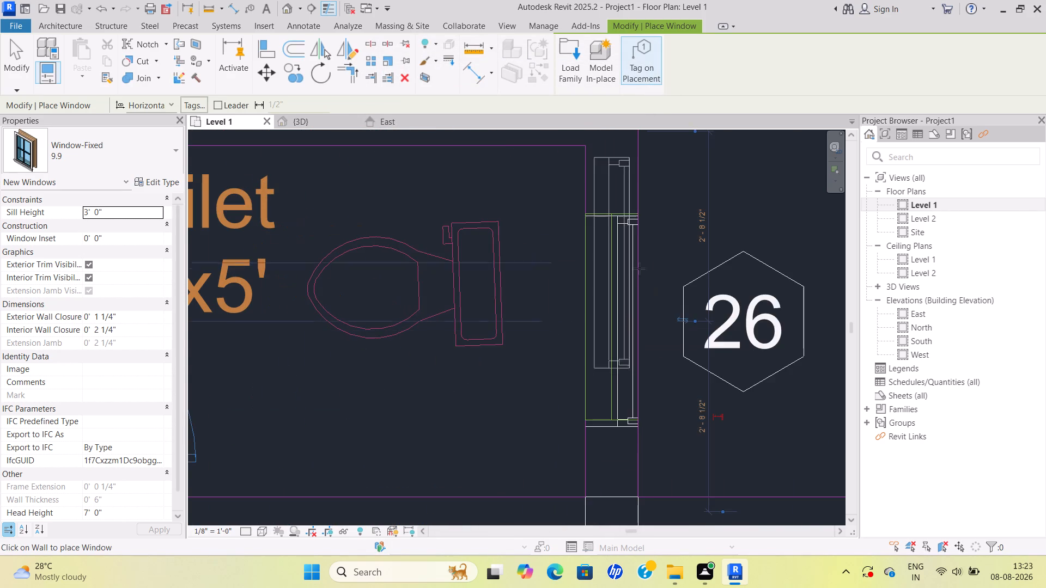
Place a tagged 9.9 fixed window at the marked opening in the outer wall of the middle 8'x5' toilet.
scroll(634, 273, "down", 2)
middle_click_drag(632, 281, 620, 426)
scroll(618, 276, "down", 1)
middle_click_drag(618, 276, 614, 425)
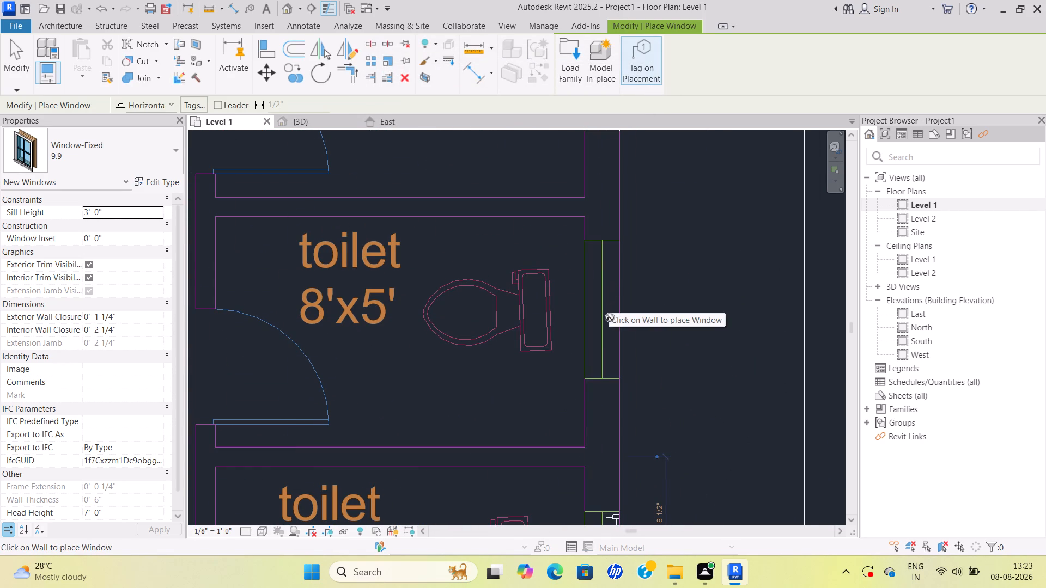
left_click(616, 318)
scroll(624, 303, "down", 6)
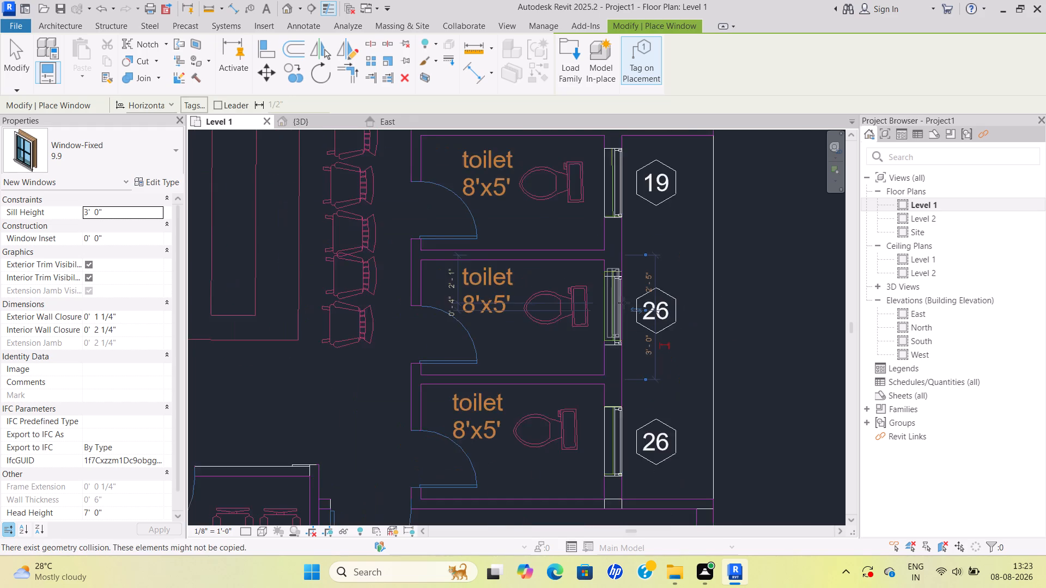
key("Escape")
Align the upper end of the middle 8'x5' toilet's window with the upper edge of its marked opening.
scroll(622, 297, "up", 4)
left_click(628, 28)
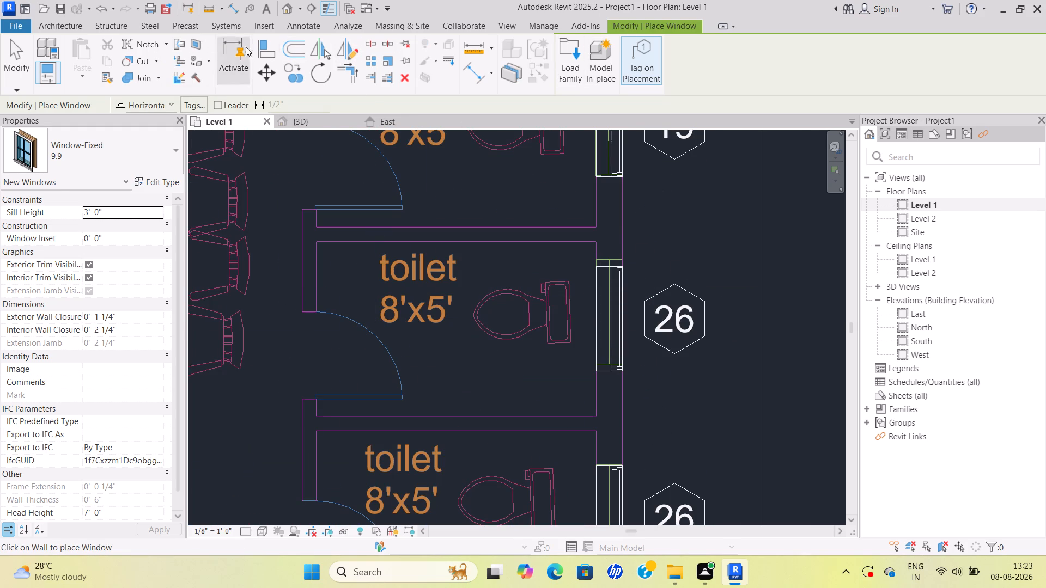
left_click(260, 50)
scroll(609, 252, "up", 5)
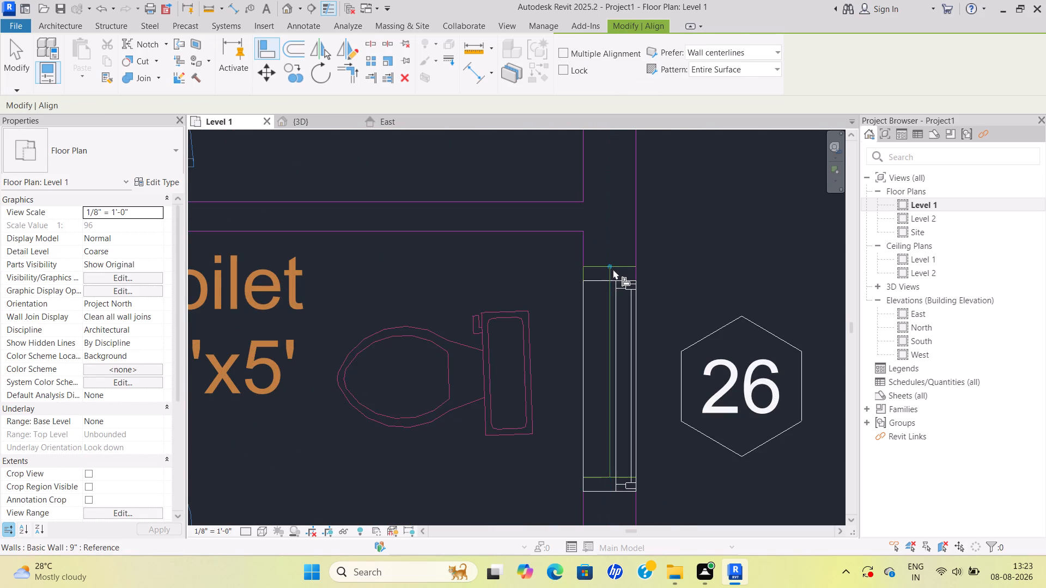
left_click(610, 266)
left_click(610, 278)
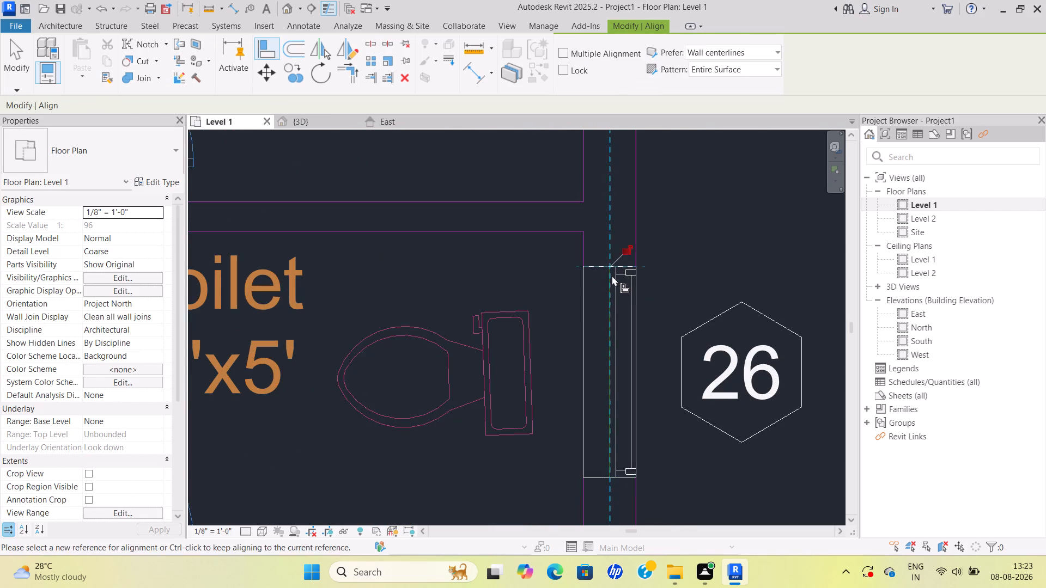
scroll(616, 260, "down", 6)
key("Escape")
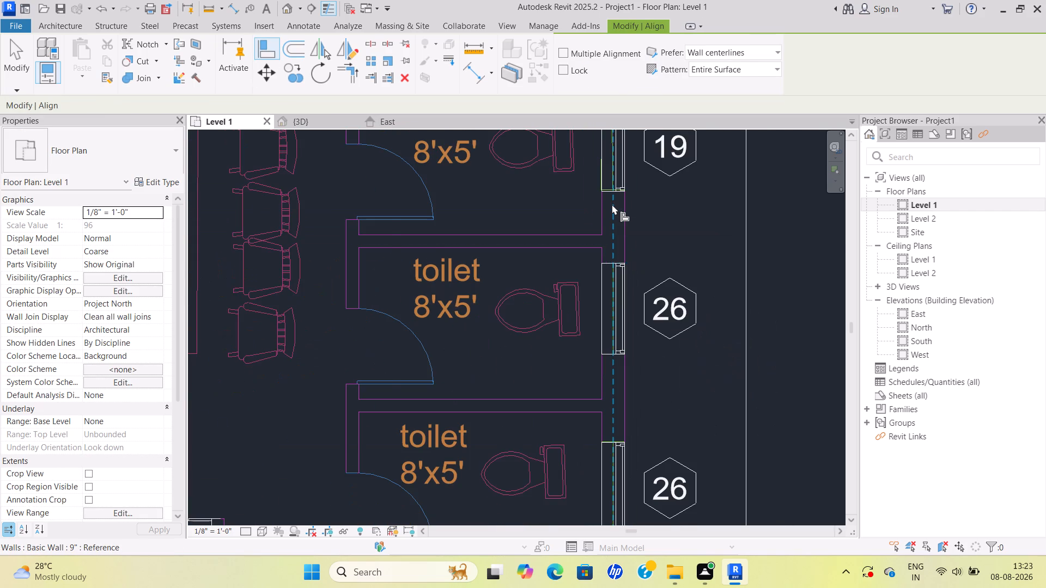
Align the upper end of the window in the 8'x5' toilet beside the pantry with its marked opening's upper edge.
scroll(612, 204, "down", 1)
middle_click_drag(615, 232, 600, 345)
middle_click_drag(601, 345, 612, 180)
scroll(608, 360, "up", 5)
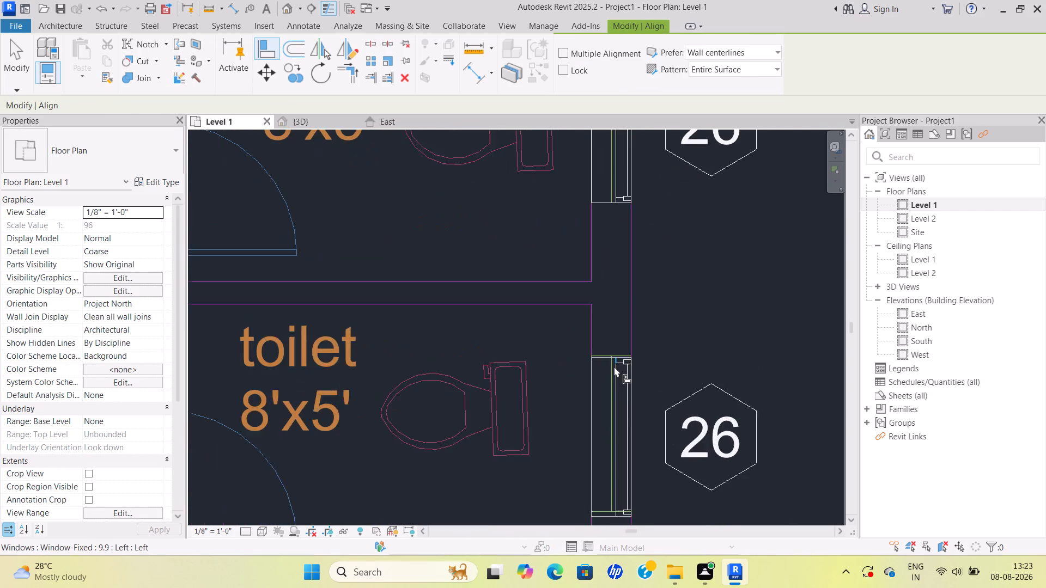
scroll(615, 364, "up", 9)
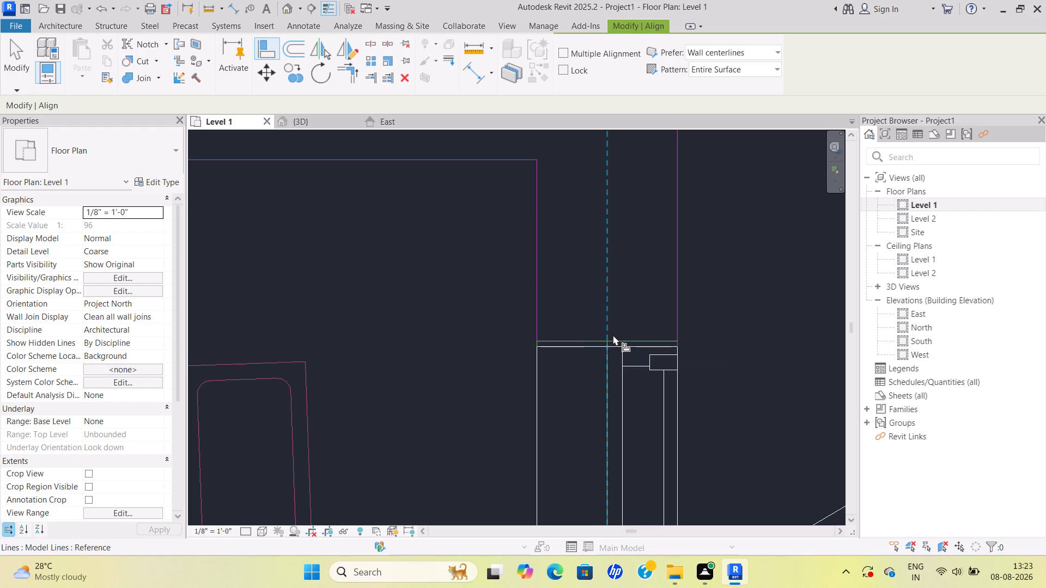
left_click(608, 339)
left_click(607, 344)
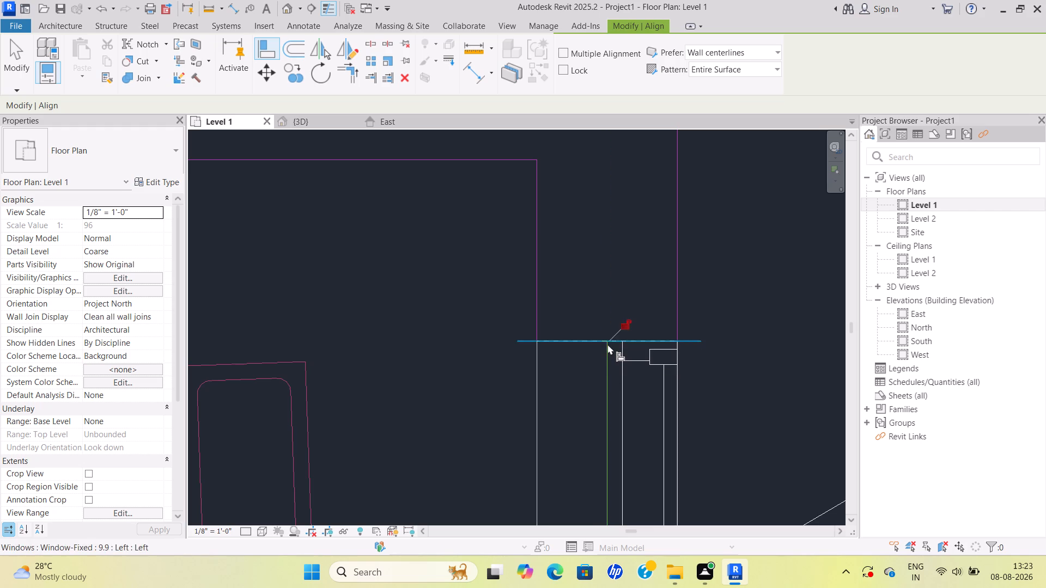
key("Escape")
scroll(629, 317, "down", 13)
middle_click_drag(617, 307, 609, 356)
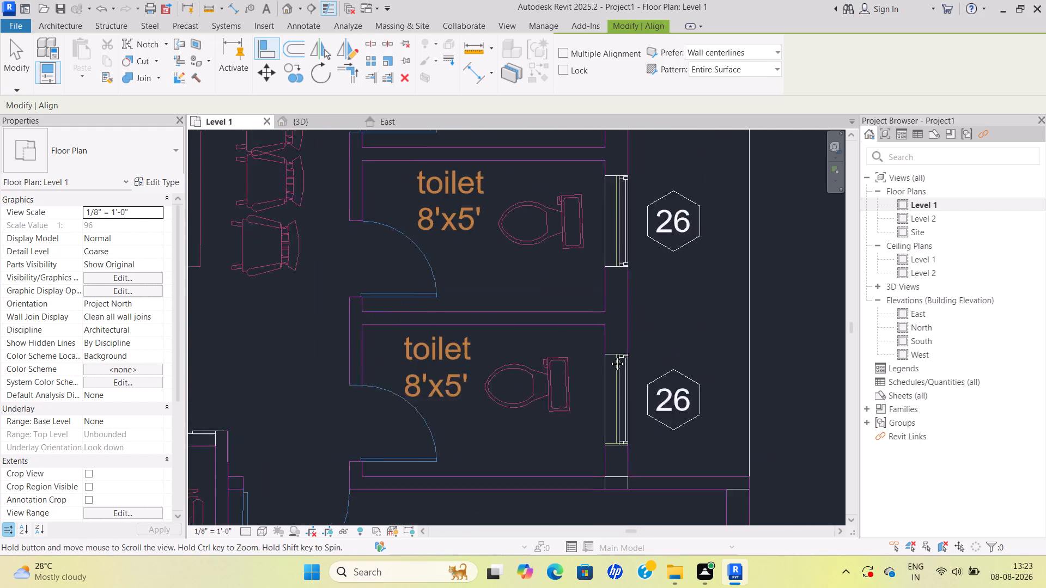
middle_click_drag(609, 356, 603, 372)
scroll(603, 372, "down", 1)
key("Escape")
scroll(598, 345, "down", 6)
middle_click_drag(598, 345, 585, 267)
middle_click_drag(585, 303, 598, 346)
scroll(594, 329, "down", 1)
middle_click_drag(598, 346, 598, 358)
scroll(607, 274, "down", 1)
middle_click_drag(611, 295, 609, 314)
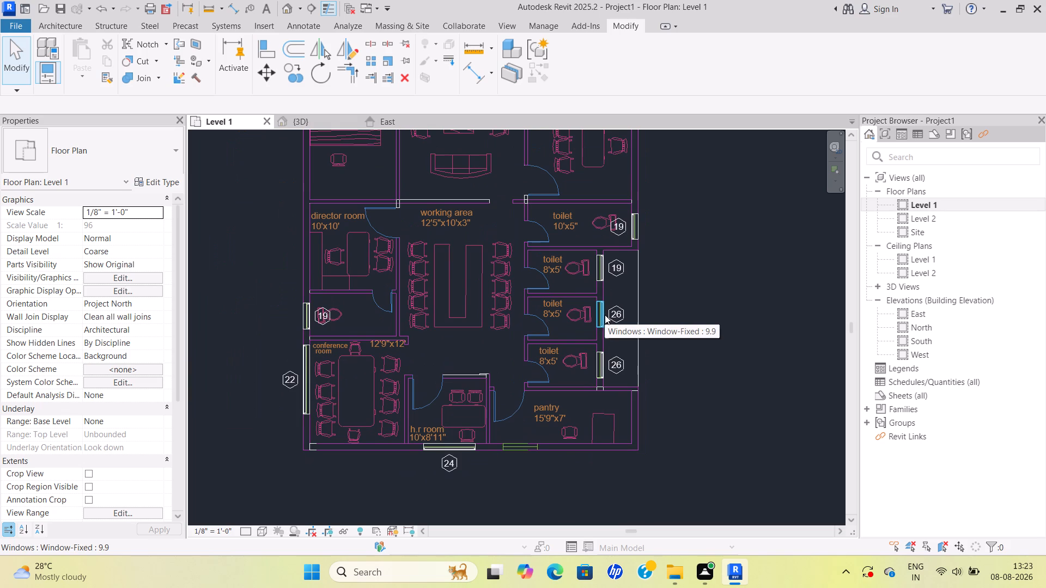
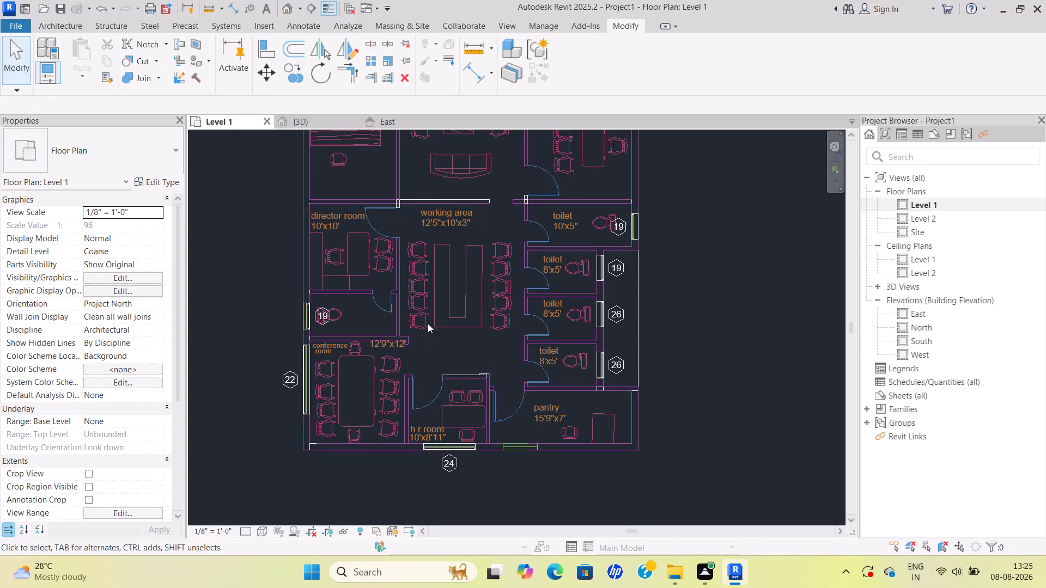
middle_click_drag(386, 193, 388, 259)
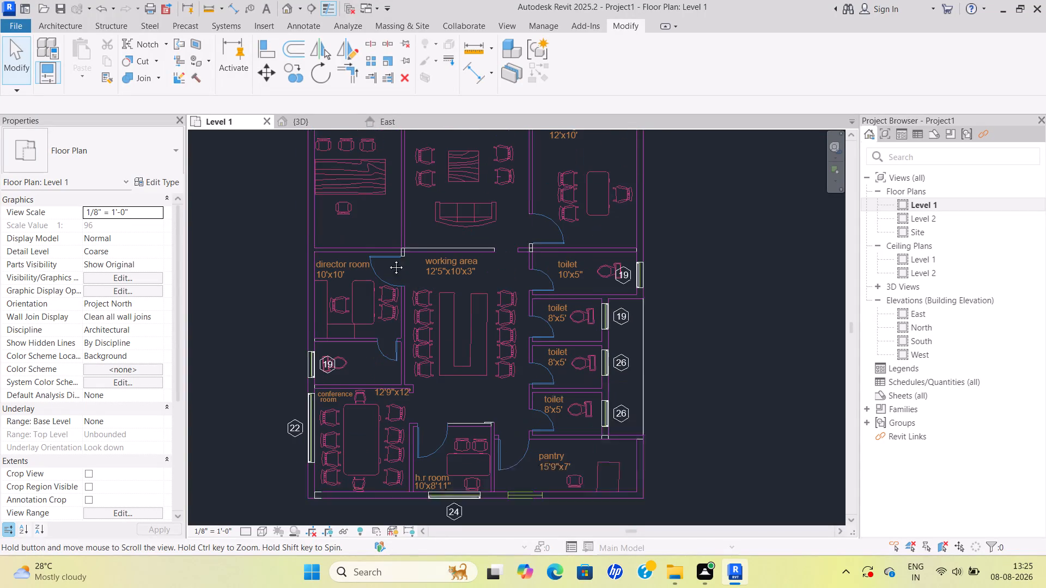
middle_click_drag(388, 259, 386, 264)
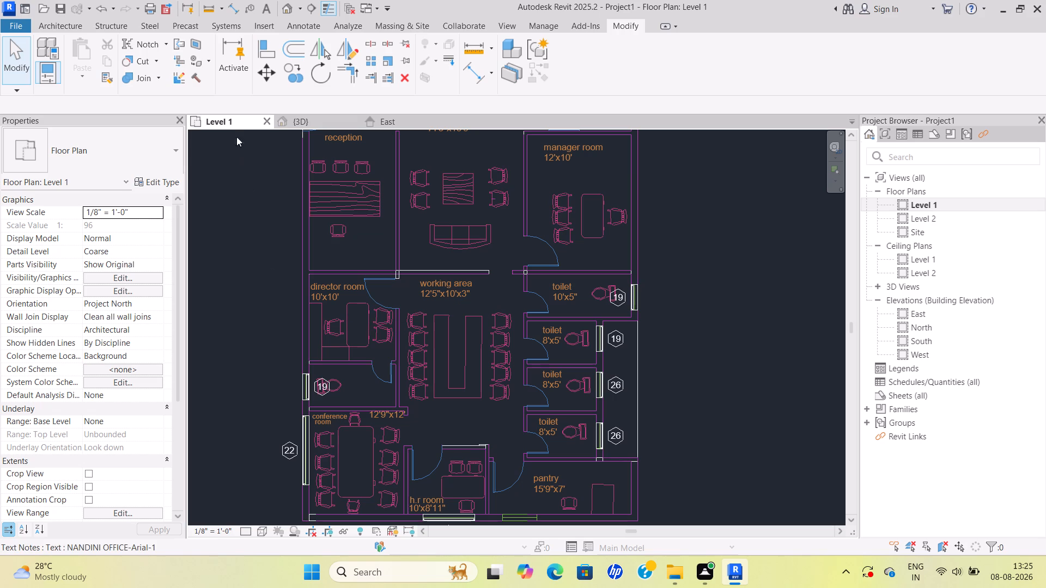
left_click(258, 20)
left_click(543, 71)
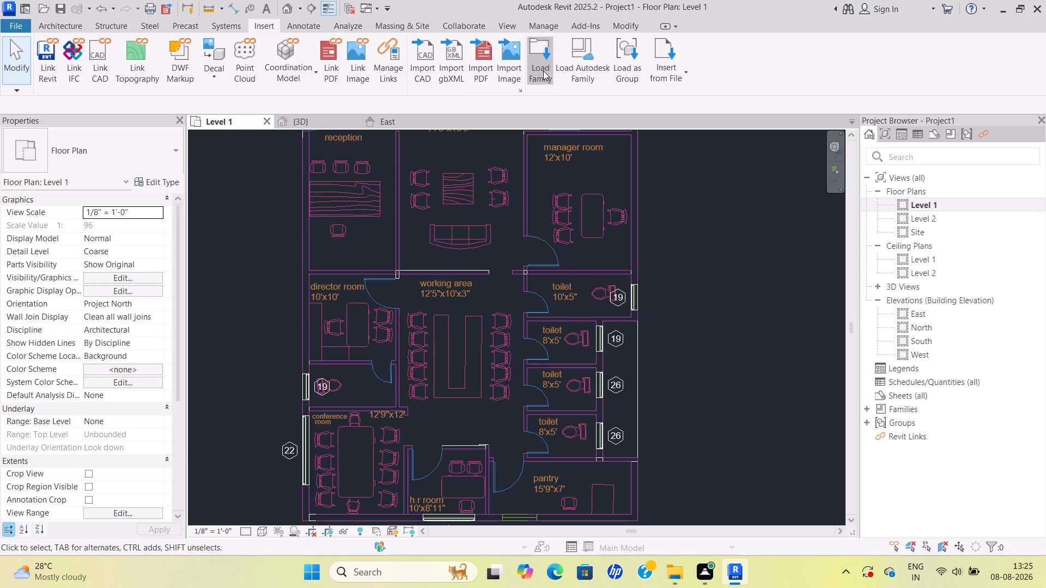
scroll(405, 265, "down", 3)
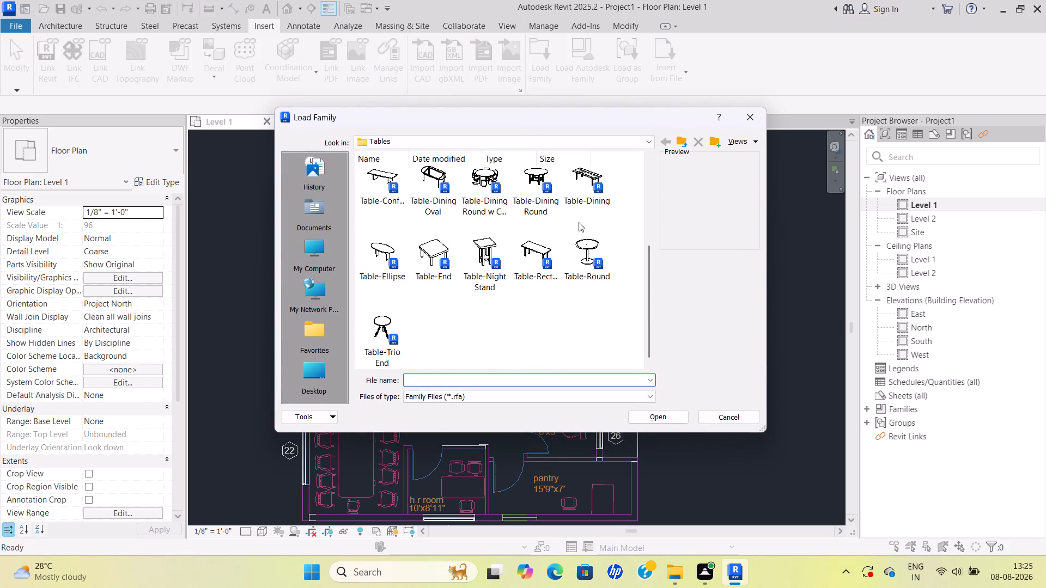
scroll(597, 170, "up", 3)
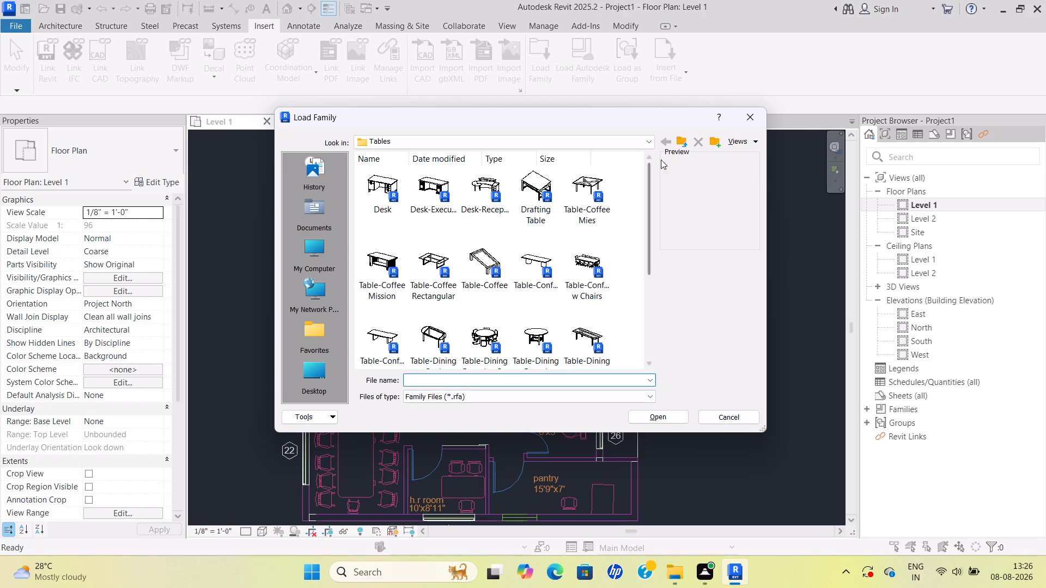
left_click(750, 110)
Duplicate the 9.9 fixed window type under the name 10' and set its width to 4'.
scroll(672, 305, "down", 3)
middle_click_drag(669, 308, 633, 282)
scroll(532, 424, "up", 6)
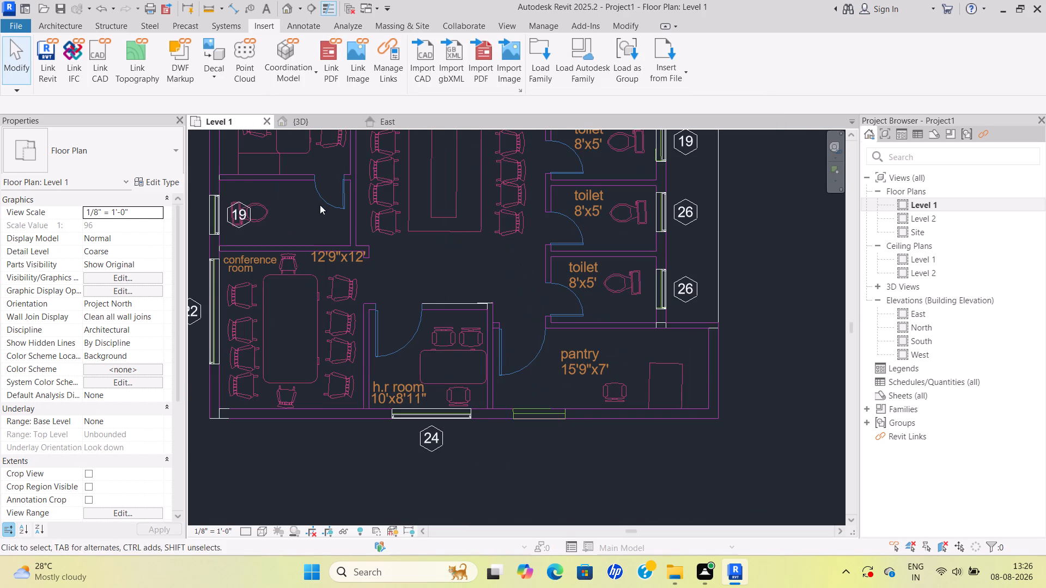
left_click(50, 21)
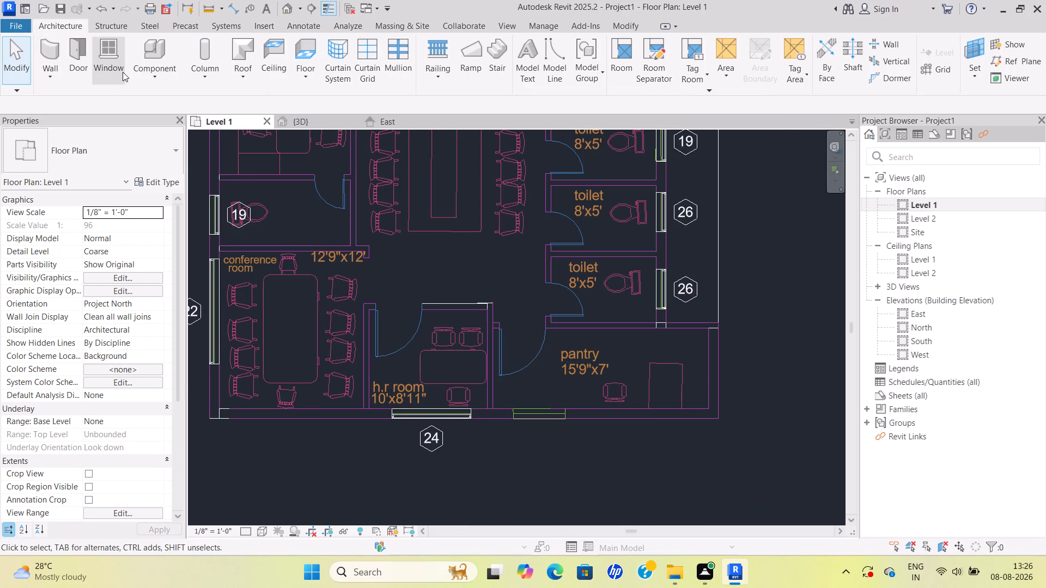
left_click(116, 67)
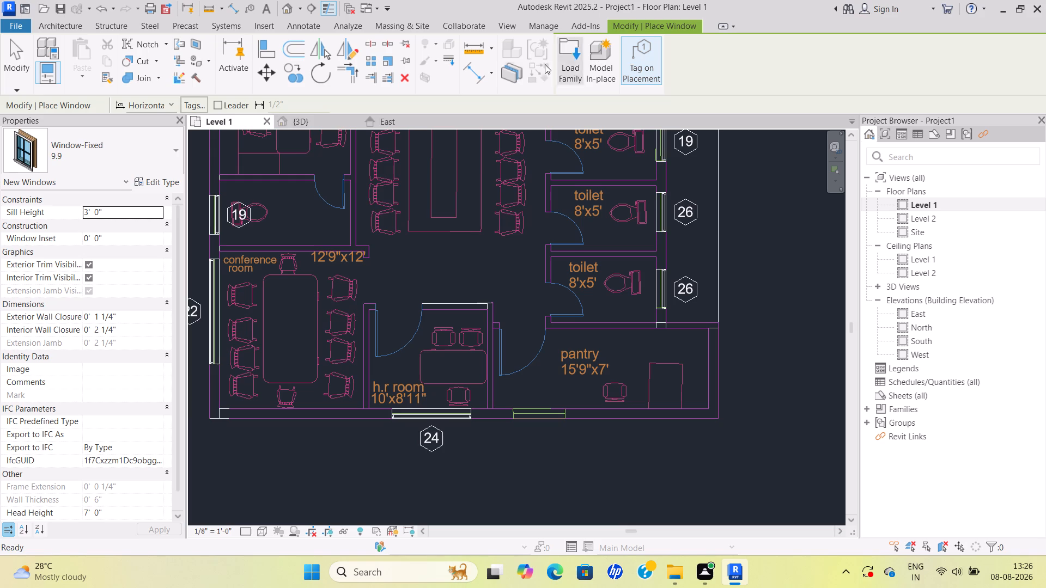
left_click(159, 181)
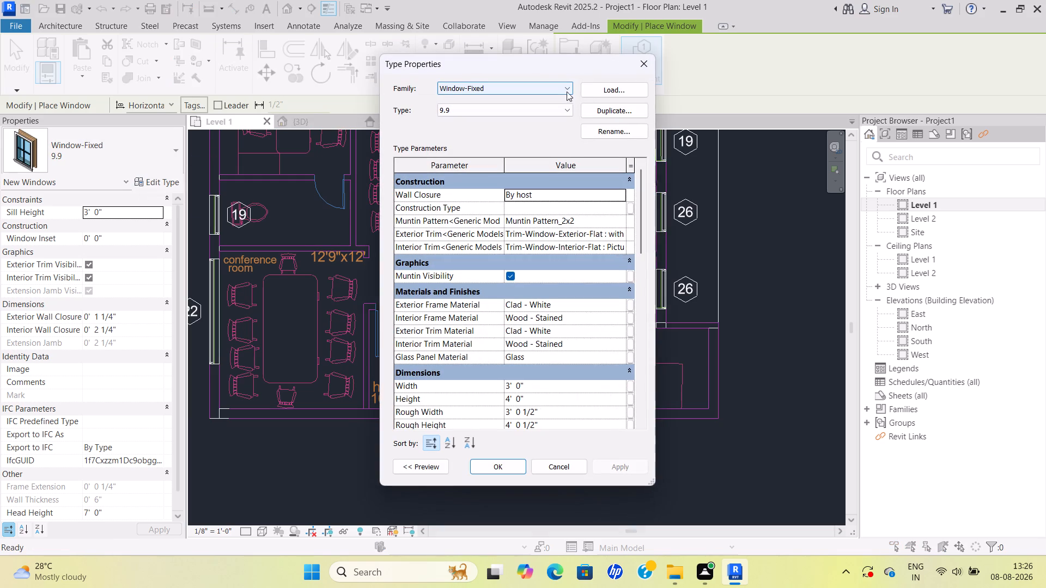
left_click(597, 108)
left_click(488, 264)
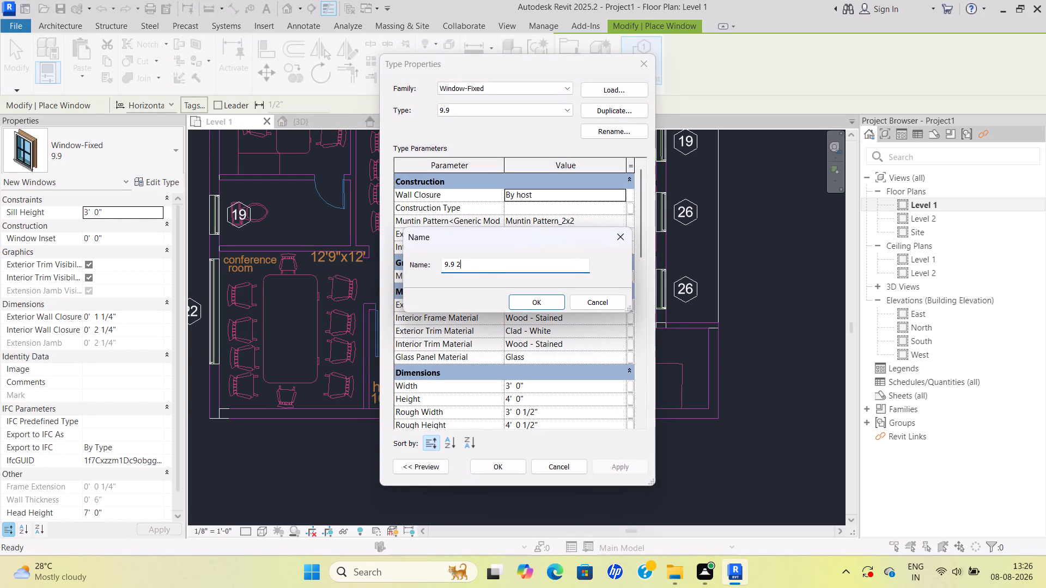
key("BackSpace")
key("BackSpace")
key("BackSpace")
key("BackSpace")
key("BackSpace")
key("BackSpace")
key("BackSpace")
key("BackSpace")
key("BackSpace")
key("BackSpace")
key("BackSpace")
key("BackSpace")
type("10'")
left_click(514, 299)
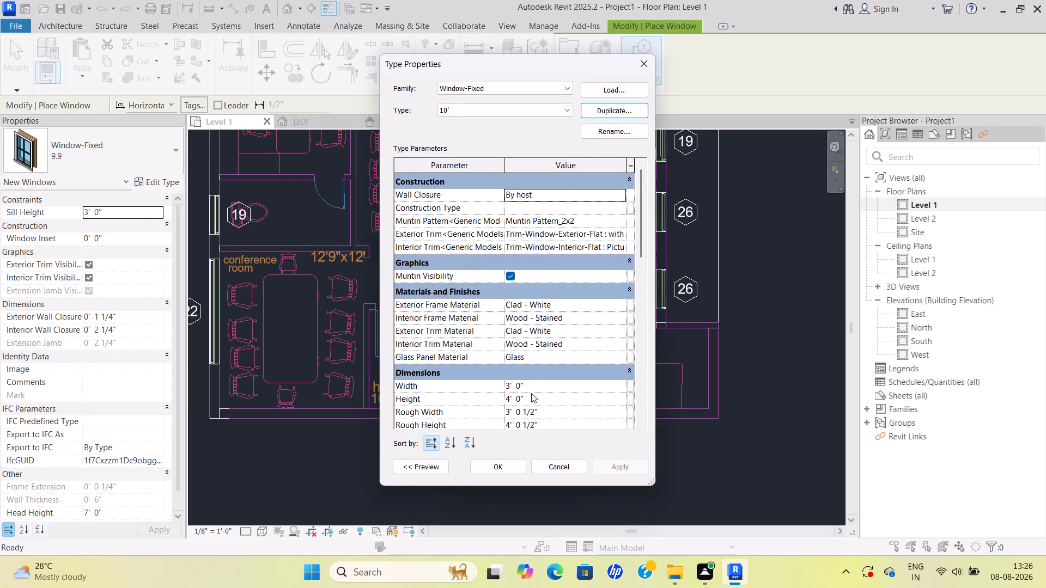
left_click(533, 387)
key("BackSpace")
key("BackSpace")
key("BackSpace")
key("BackSpace")
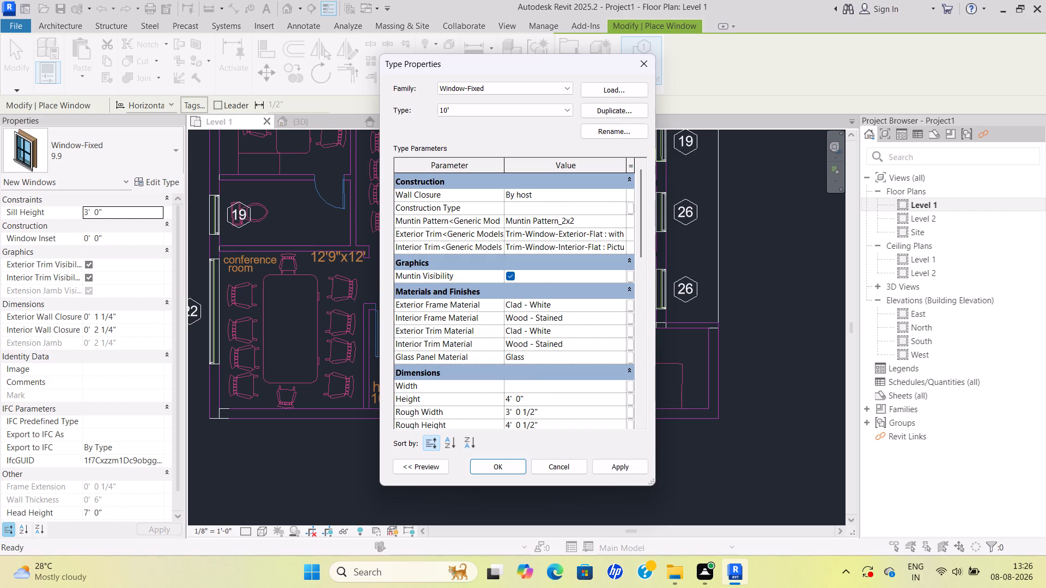
type("4'")
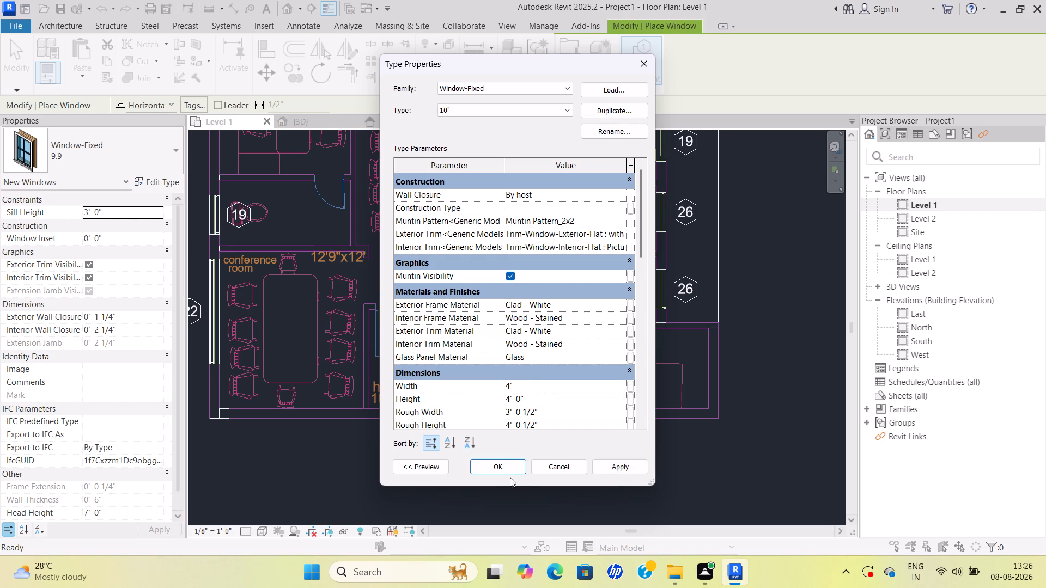
left_click(509, 466)
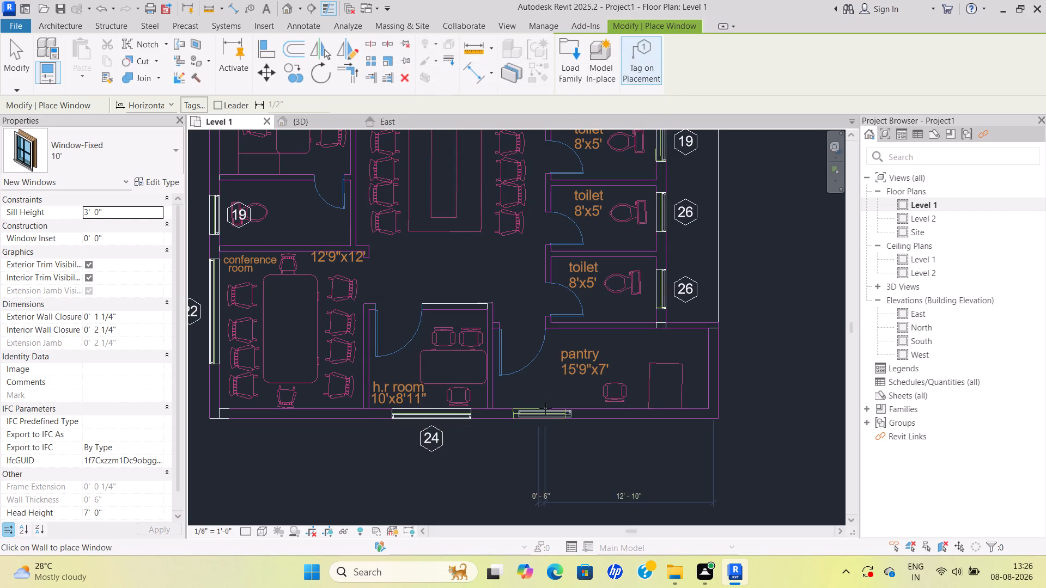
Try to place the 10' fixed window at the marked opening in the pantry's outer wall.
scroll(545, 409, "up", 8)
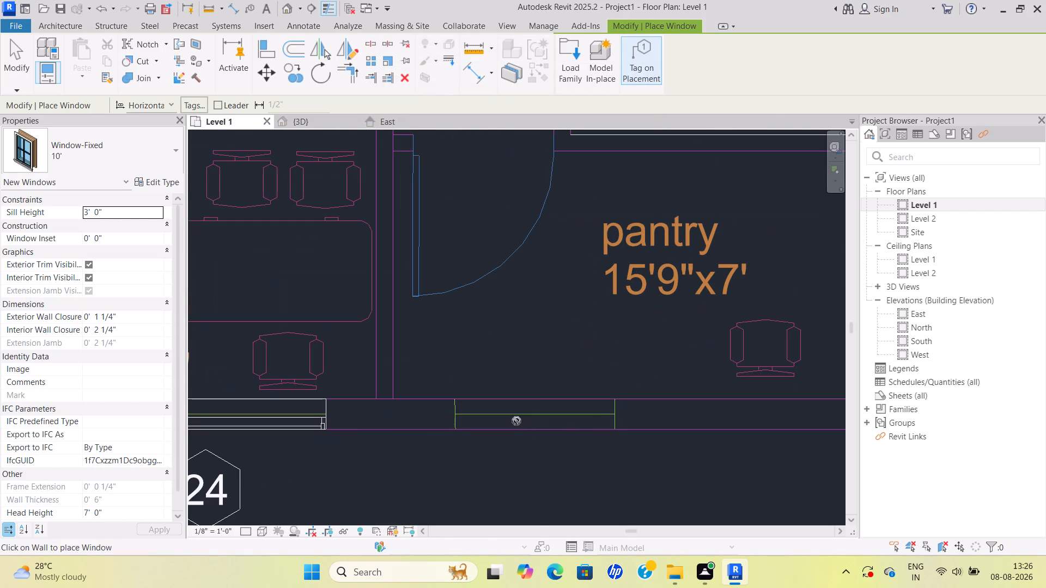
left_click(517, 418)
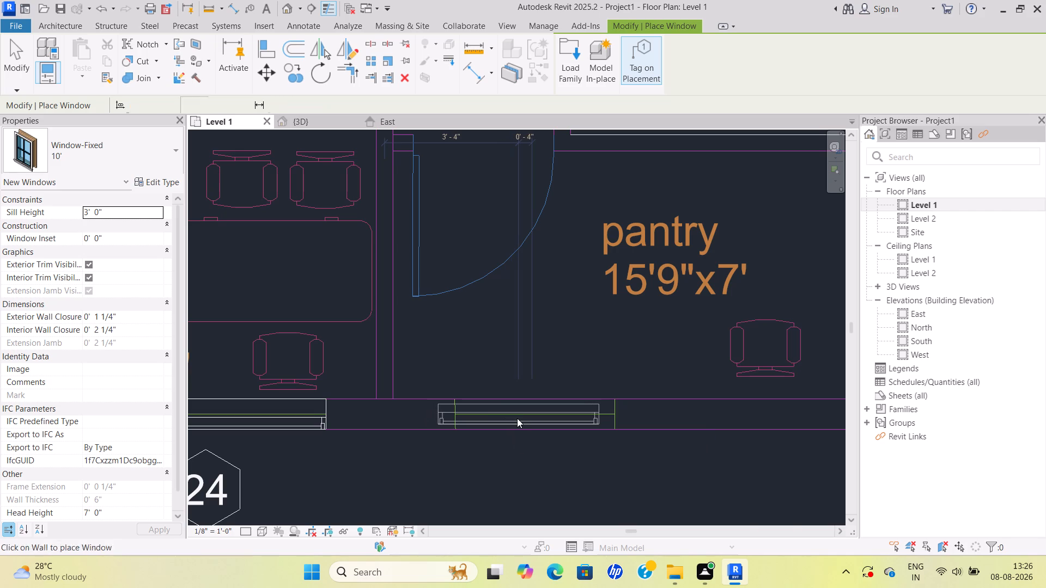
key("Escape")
Duplicate the 10' fixed window type under the name 2' with a width of 4'.
scroll(521, 413, "up", 4)
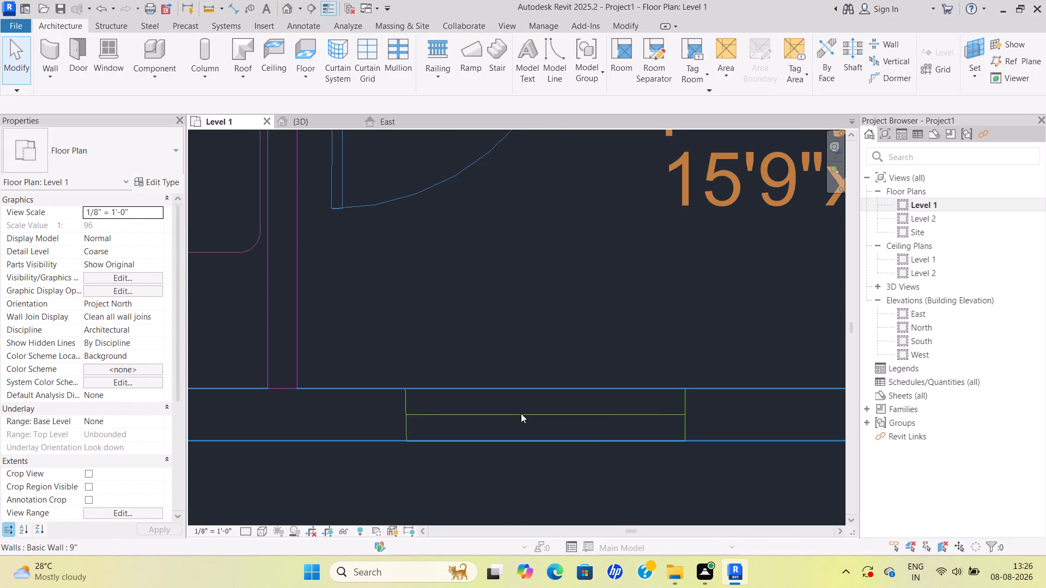
left_click(103, 65)
left_click(153, 181)
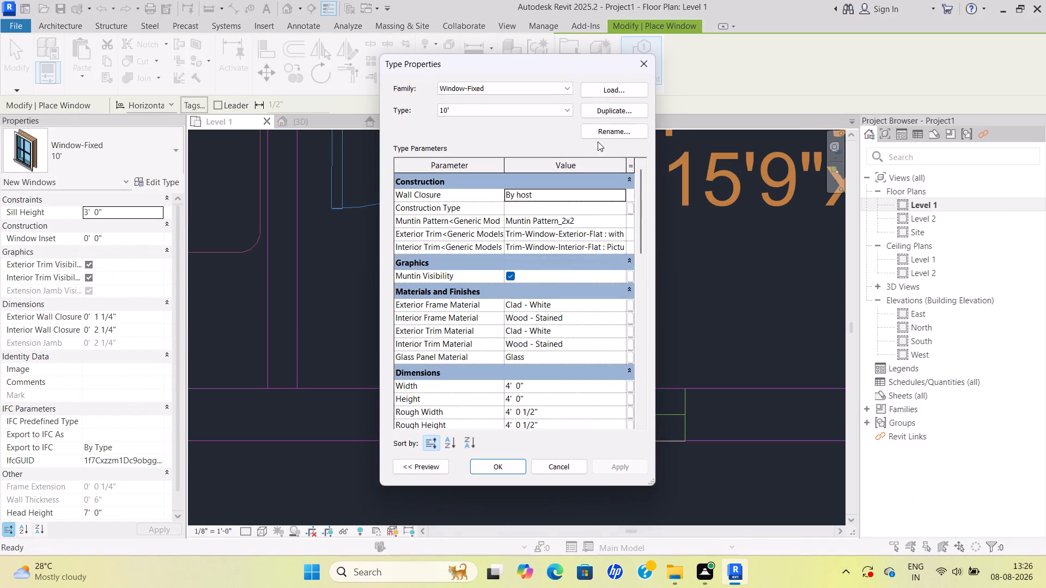
left_click(614, 110)
left_click(522, 269)
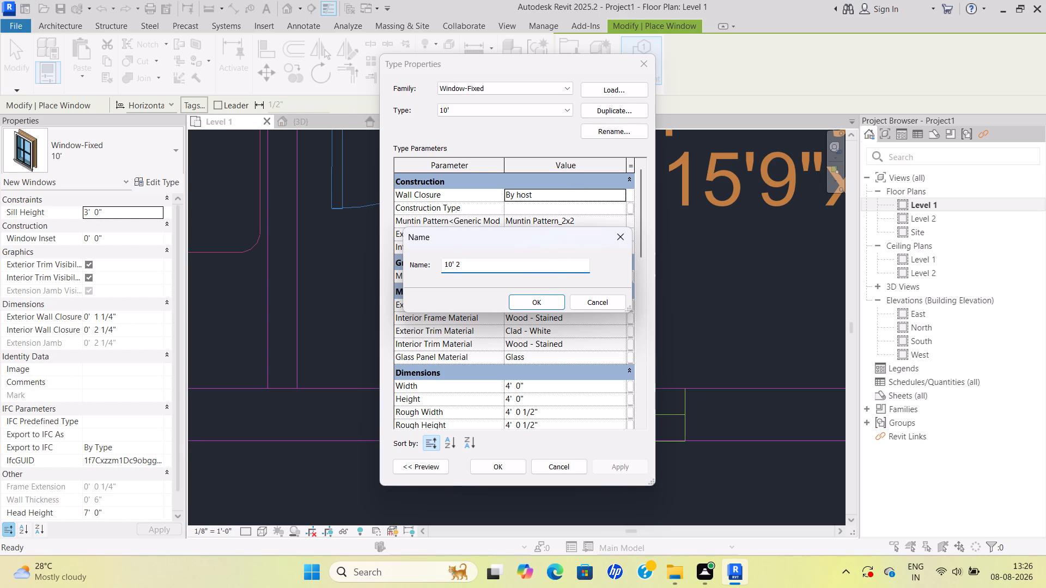
key("BackSpace")
key("BackSpace")
key("BackSpace")
key("BackSpace")
key("BackSpace")
key("BackSpace")
key("BackSpace")
key("BackSpace")
key("BackSpace")
key("BackSpace")
key("BackSpace")
key("BackSpace")
key("BackSpace")
key("BackSpace")
key("BackSpace")
key("BackSpace")
key("BackSpace")
key("BackSpace")
key("BackSpace")
key("BackSpace")
key("2")
key("apostrophe")
key("Return")
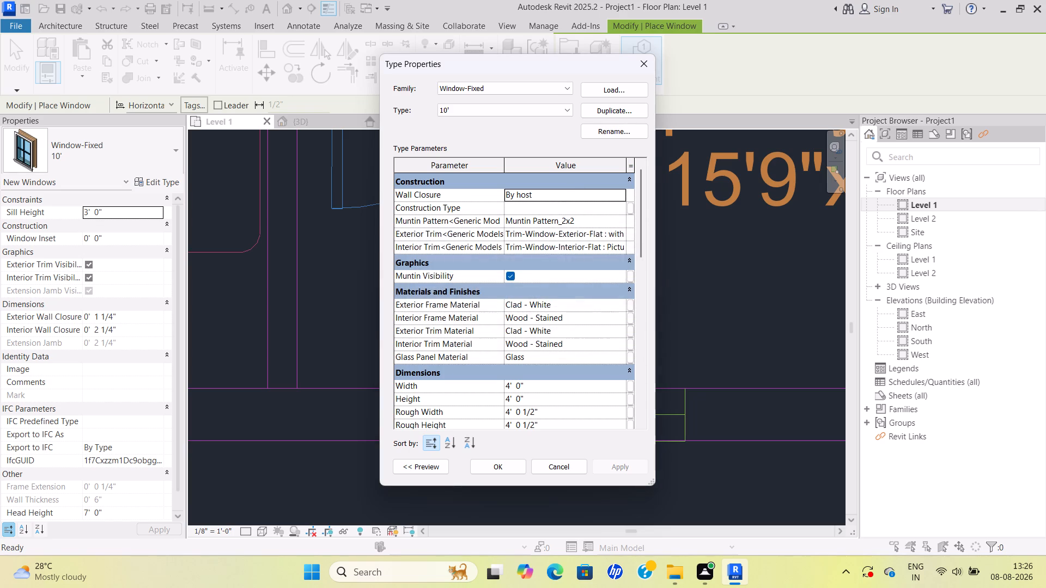
left_click(527, 387)
key("BackSpace")
key("BackSpace")
key("BackSpace")
key("BackSpace")
key("BackSpace")
key("BackSpace")
key("BackSpace")
key("BackSpace")
key("BackSpace")
key("BackSpace")
key("BackSpace")
key("BackSpace")
key("BackSpace")
key("BackSpace")
key("BackSpace")
key("BackSpace")
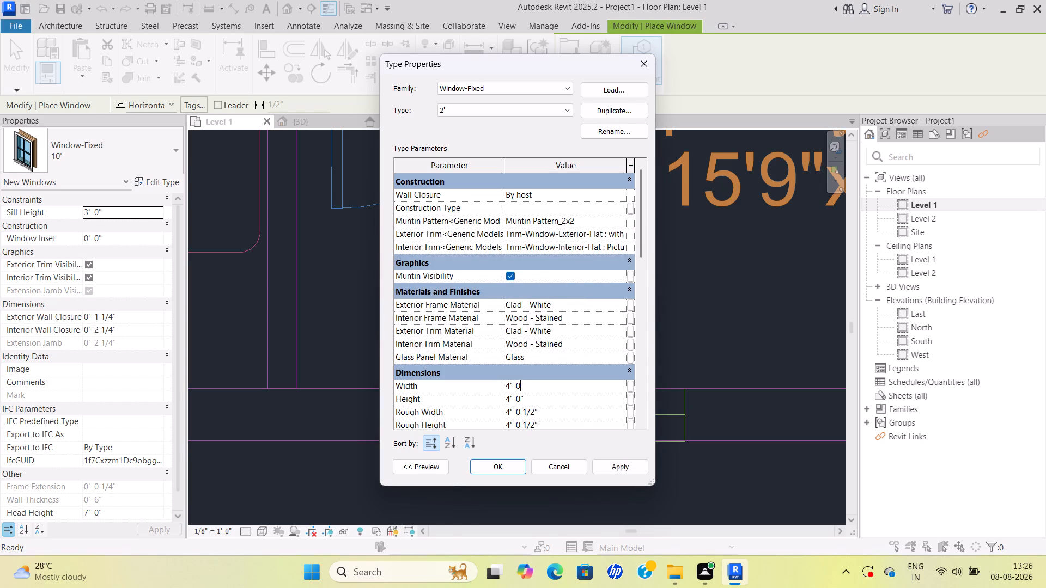
type("4'")
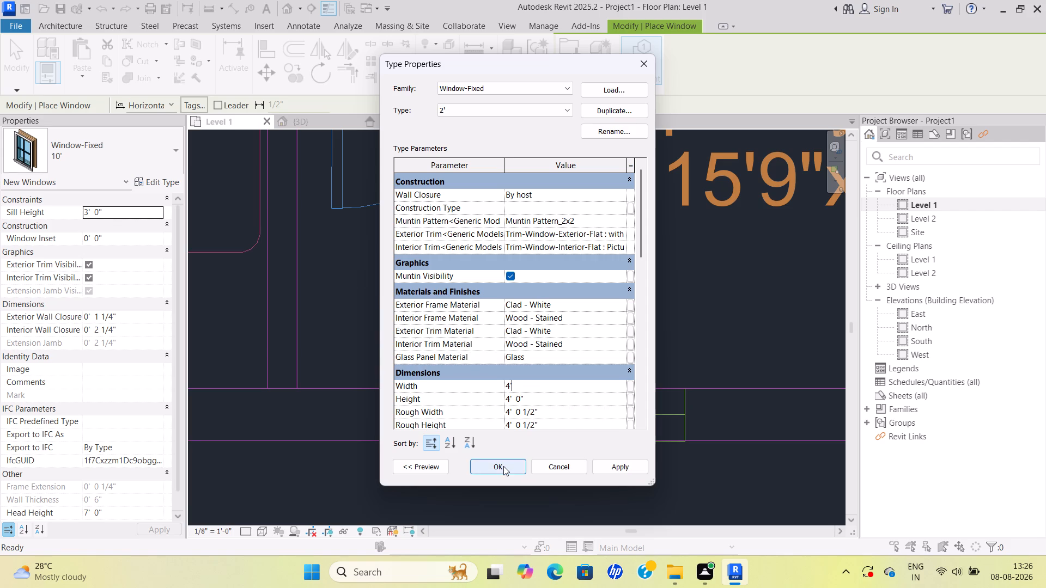
left_click(503, 466)
Place a tagged 2' fixed window at the marked opening in the pantry's outer wall.
left_click(544, 418)
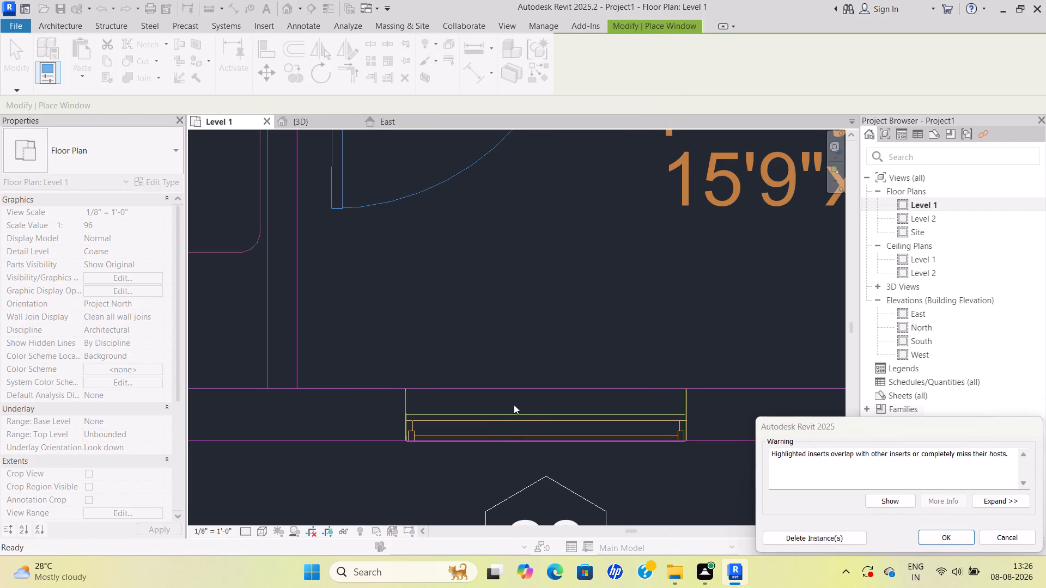
left_click(514, 405)
left_click(524, 419)
left_click(962, 539)
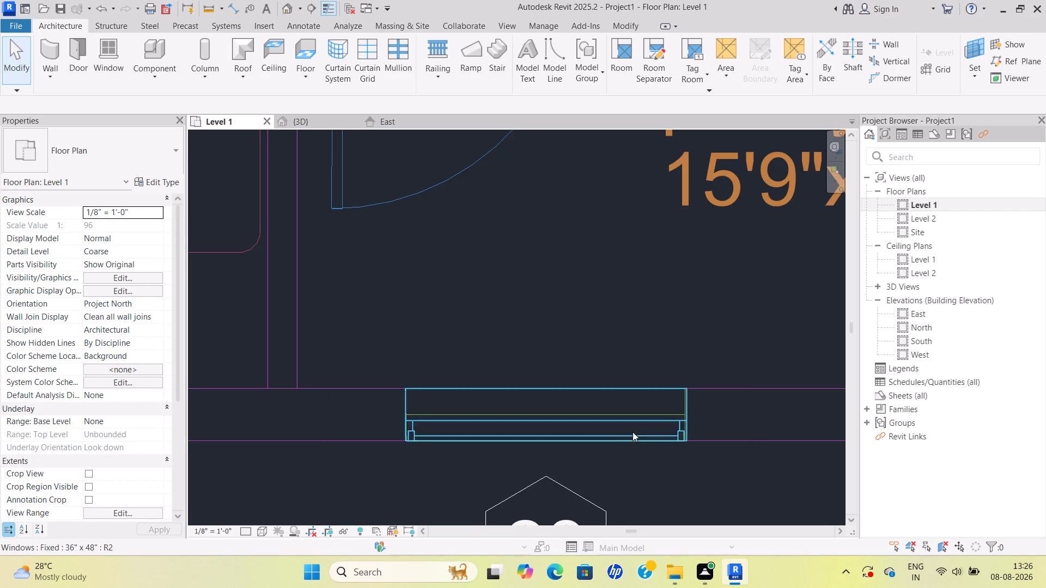
Align the right end of the pantry window with the right edge of its marked opening.
scroll(633, 432, "up", 3)
scroll(715, 395, "up", 2)
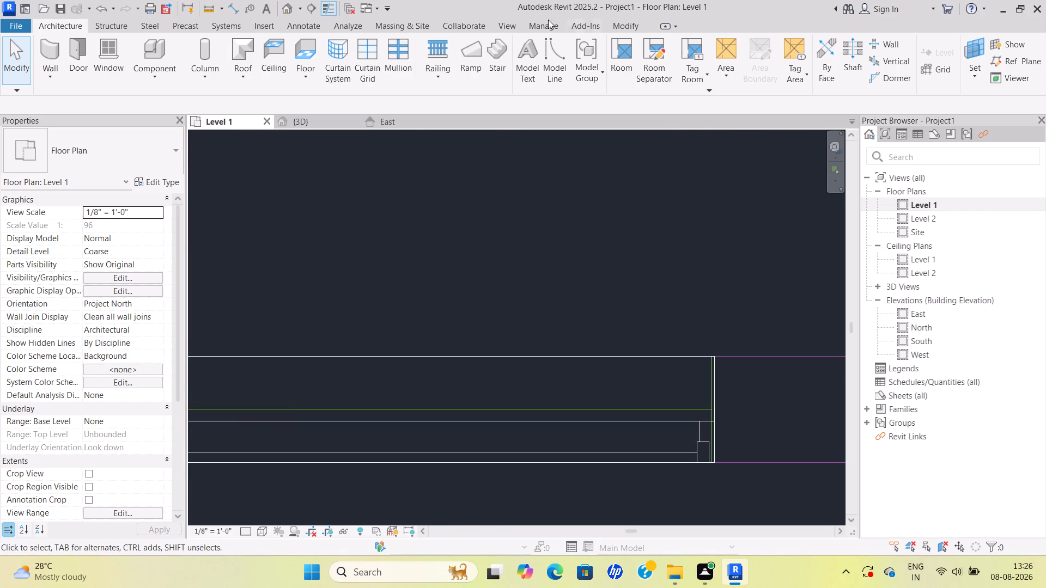
left_click(618, 24)
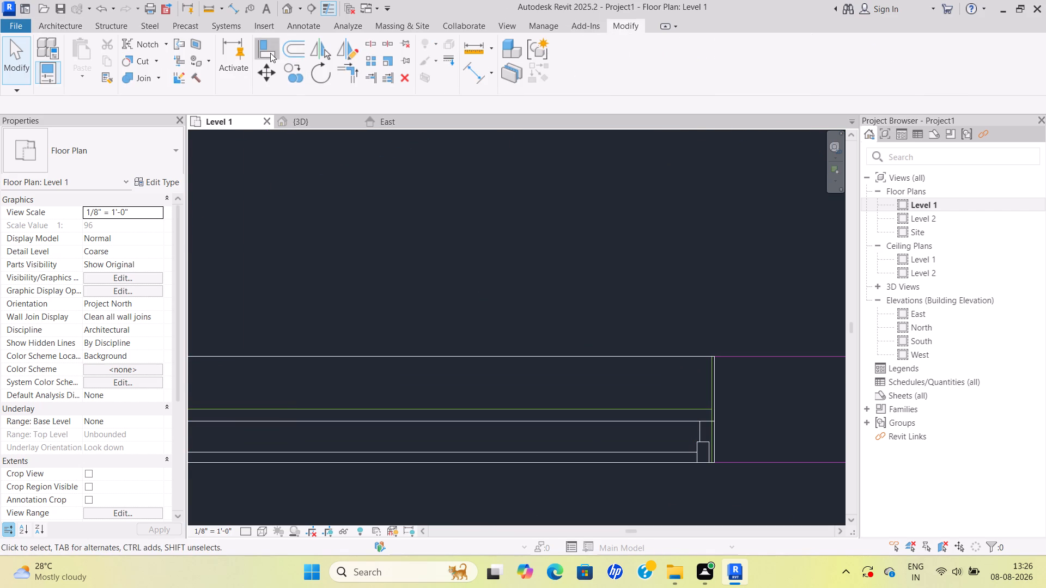
left_click(270, 53)
scroll(683, 402, "up", 4)
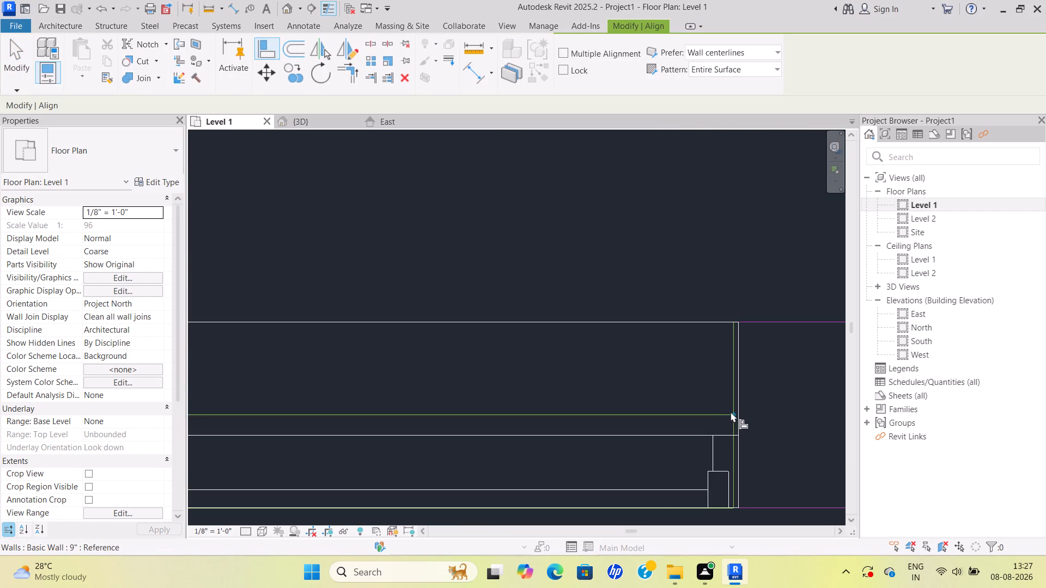
left_click(731, 412)
left_click(739, 412)
key("Escape")
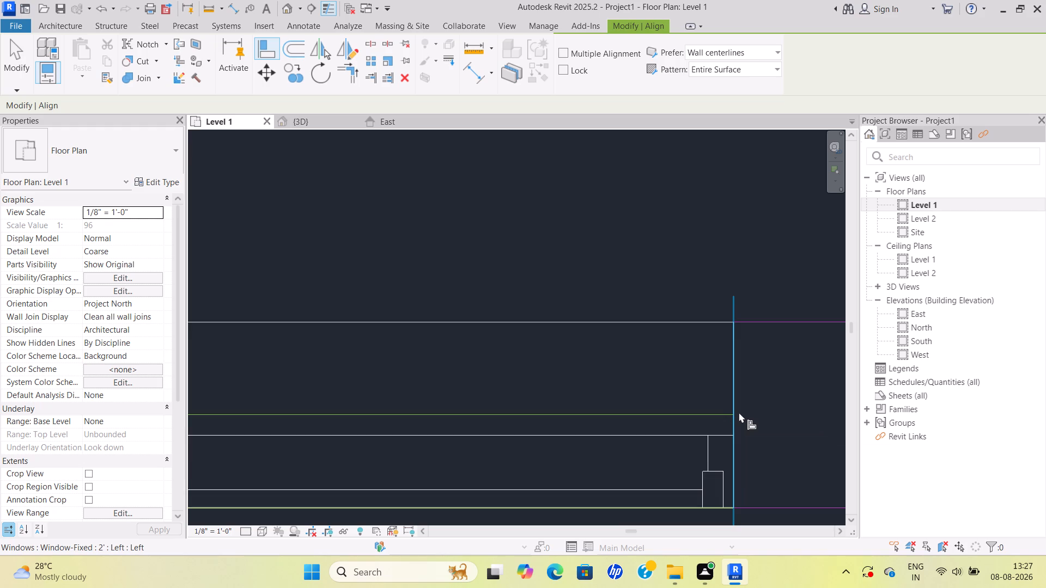
scroll(737, 407, "down", 6)
key("Escape")
Examine the Level 1 floor plan from the pantry to the reception for window placement in the outer walls.
scroll(690, 339, "down", 13)
middle_click_drag(617, 357, 581, 389)
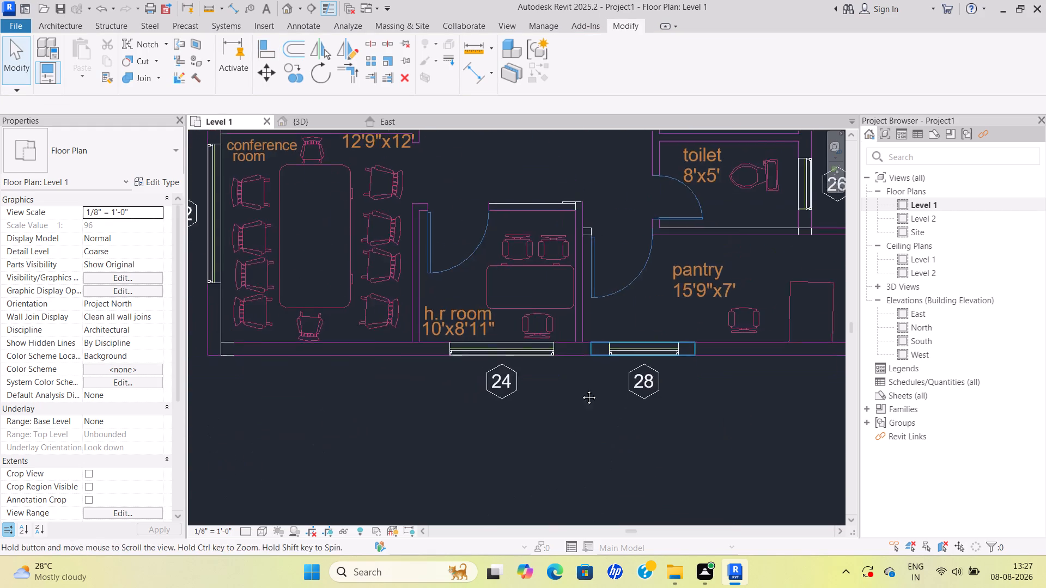
middle_click_drag(581, 389, 527, 444)
scroll(528, 444, "down", 1)
scroll(609, 300, "down", 2)
middle_click_drag(610, 299, 563, 384)
scroll(612, 238, "down", 1)
middle_click_drag(613, 239, 608, 349)
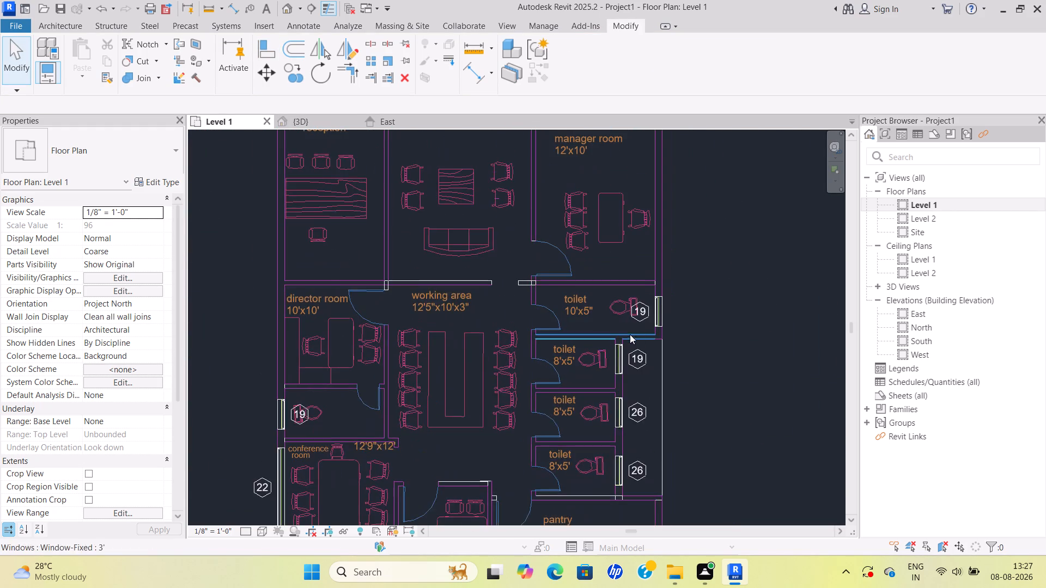
scroll(638, 328, "down", 3)
middle_click_drag(633, 325, 601, 302)
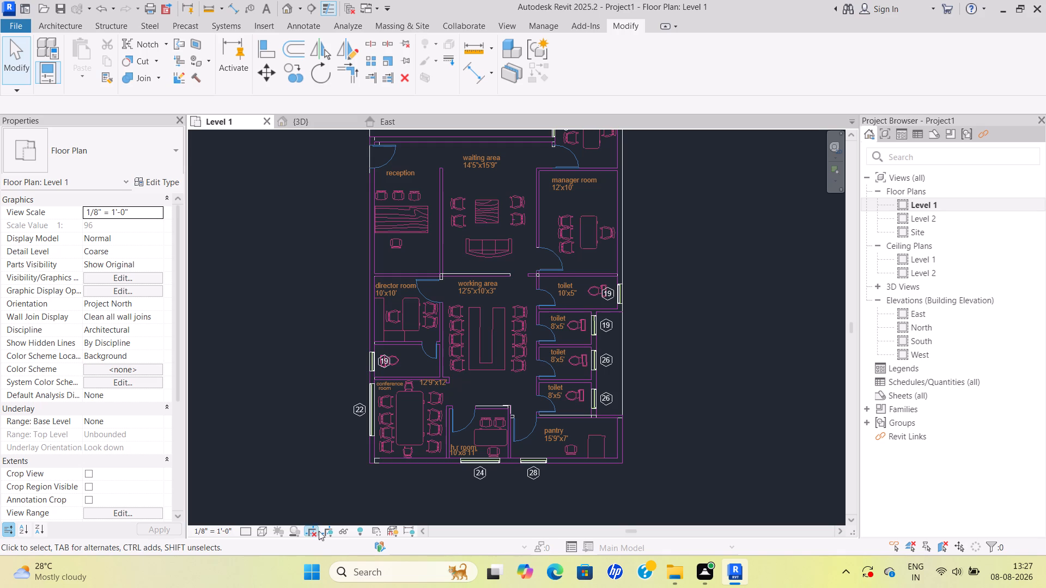
middle_click_drag(226, 321, 224, 438)
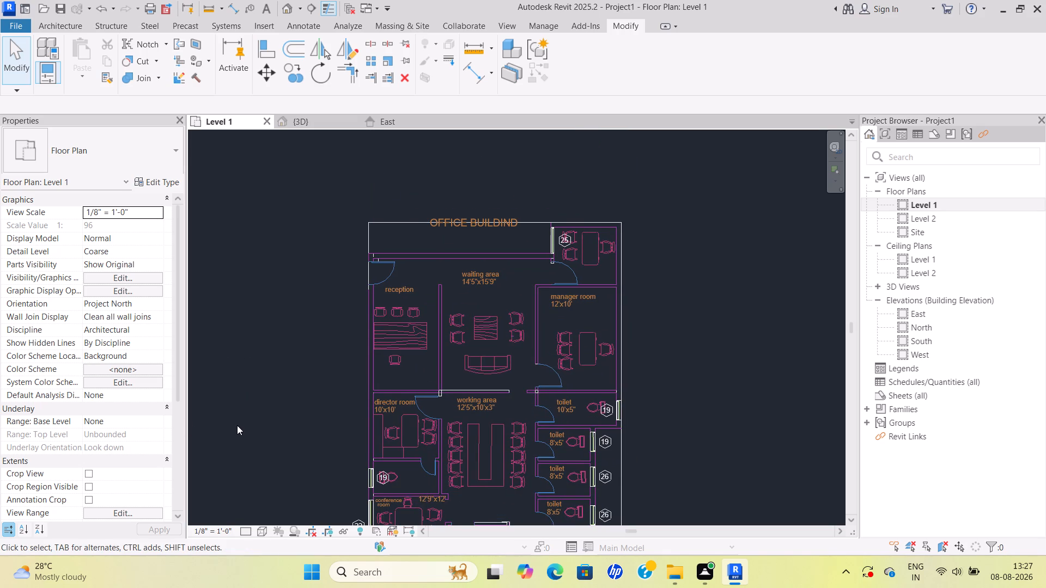
middle_click_drag(250, 422, 210, 320)
middle_click(210, 320)
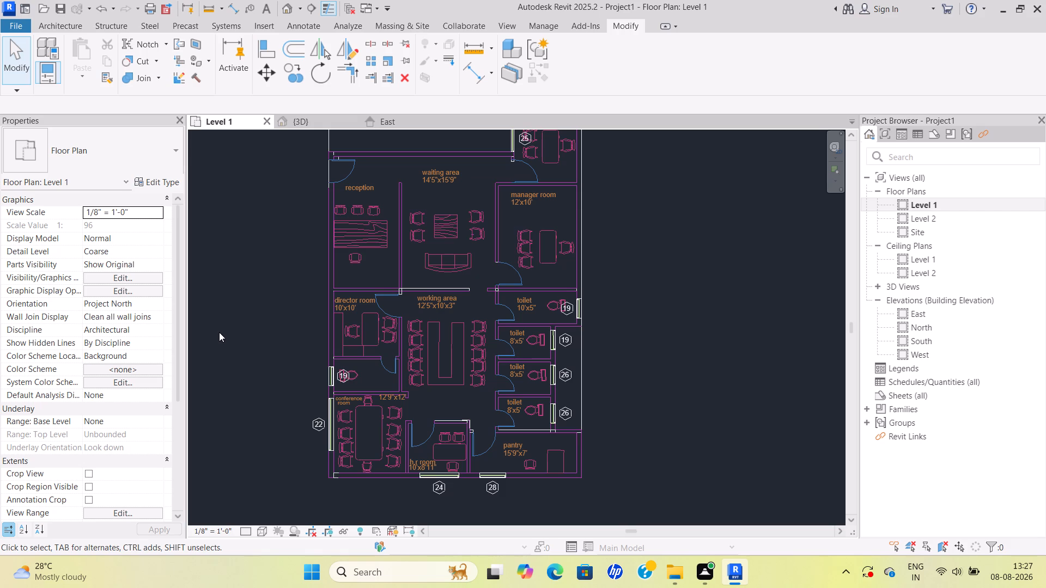
Duplicate the Single-Flush 36" x 84" door type under the name 3'.
middle_click_drag(333, 166, 340, 237)
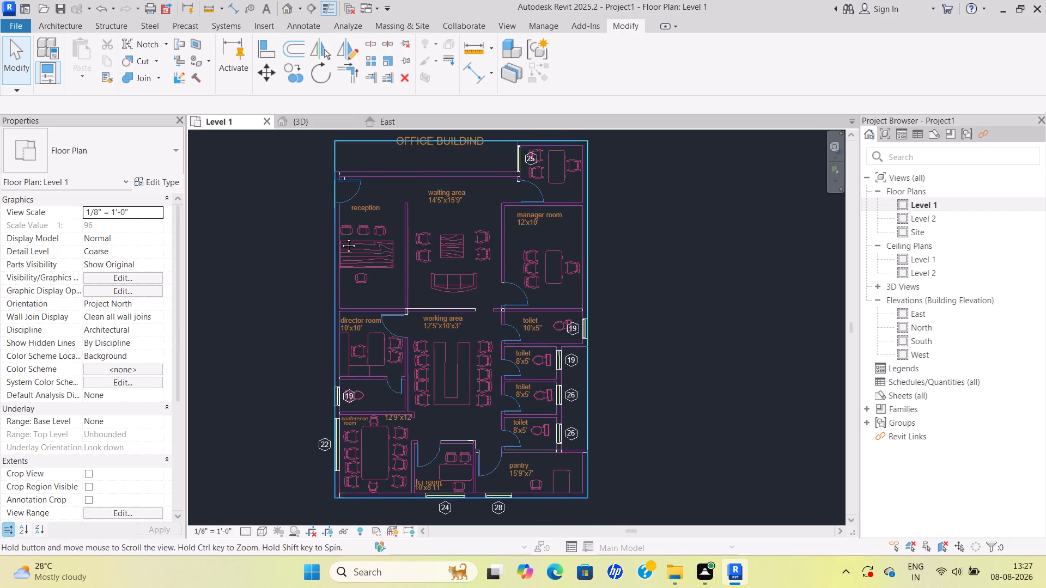
middle_click_drag(340, 237, 341, 297)
scroll(348, 284, "up", 11)
middle_click_drag(331, 297, 324, 287)
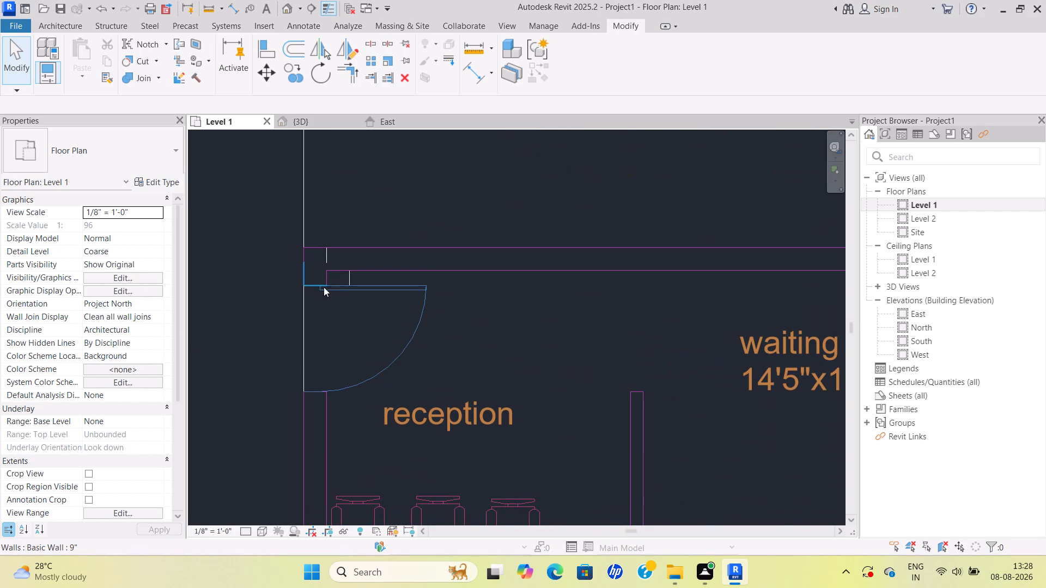
left_click(64, 26)
left_click(87, 70)
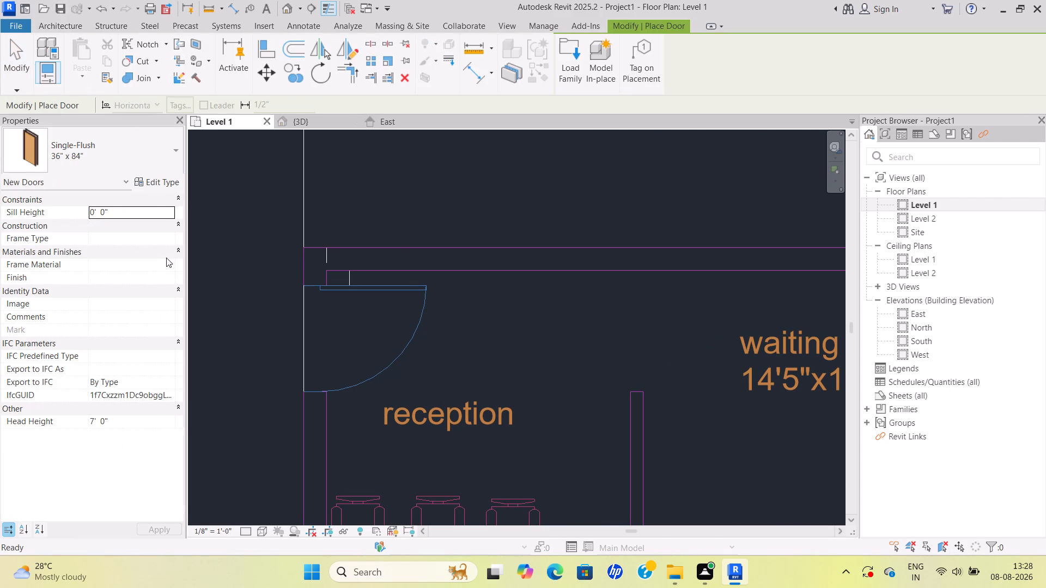
left_click(166, 183)
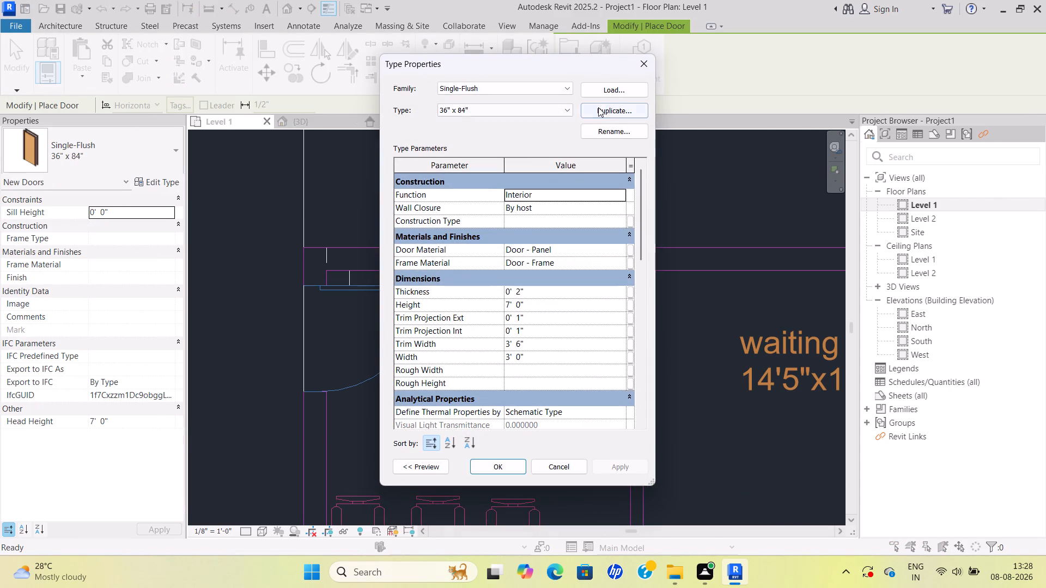
left_click(600, 107)
left_click(497, 264)
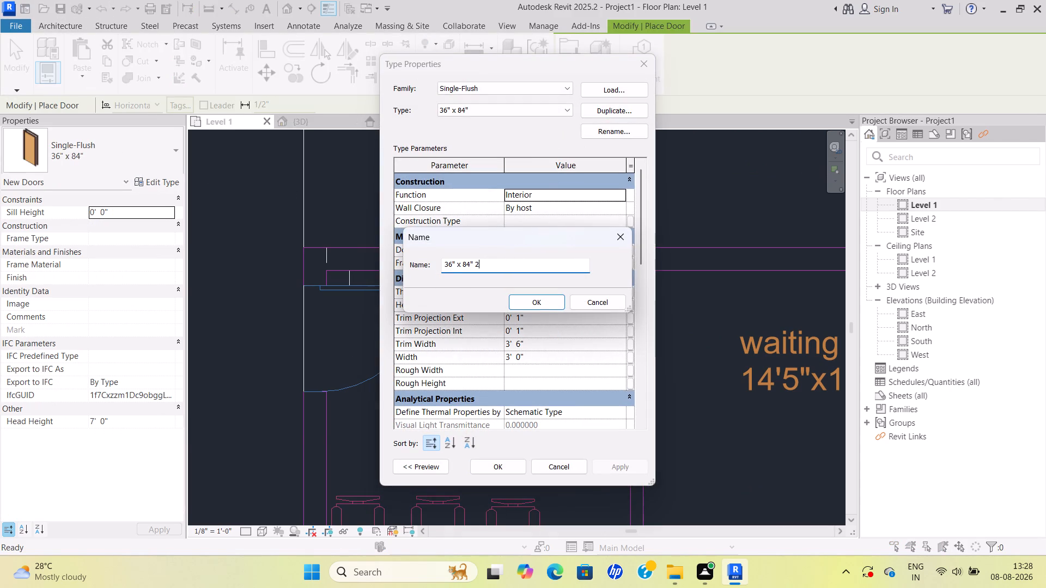
key("BackSpace")
key("BackSpace")
key("BackSpace")
key("BackSpace")
key("BackSpace")
key("BackSpace")
key("BackSpace")
key("BackSpace")
key("BackSpace")
key("BackSpace")
key("BackSpace")
key("BackSpace")
key("BackSpace")
key("BackSpace")
key("BackSpace")
key("BackSpace")
key("BackSpace")
key("BackSpace")
key("BackSpace")
key("BackSpace")
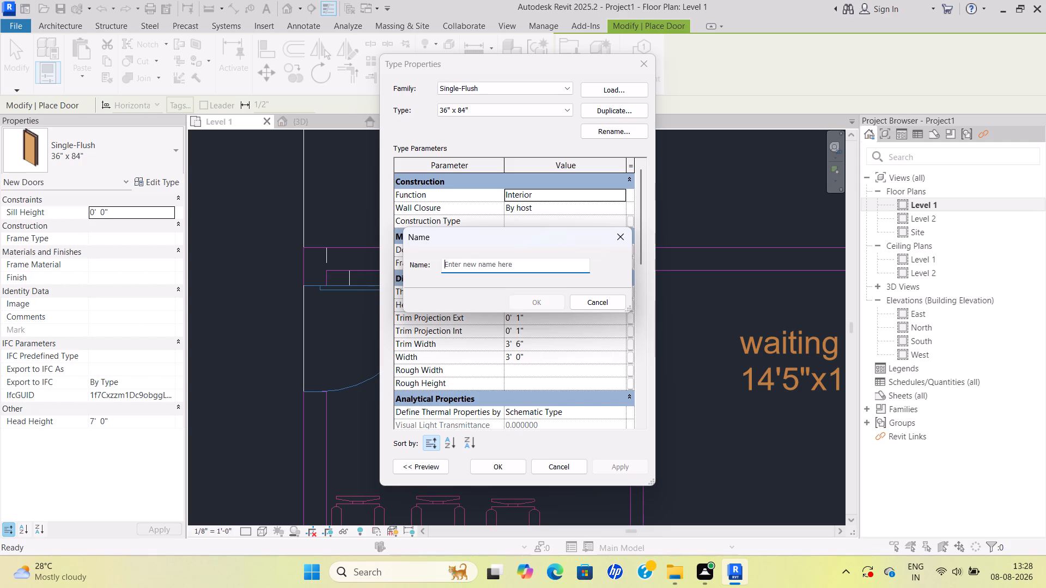
type("3'")
left_click(530, 303)
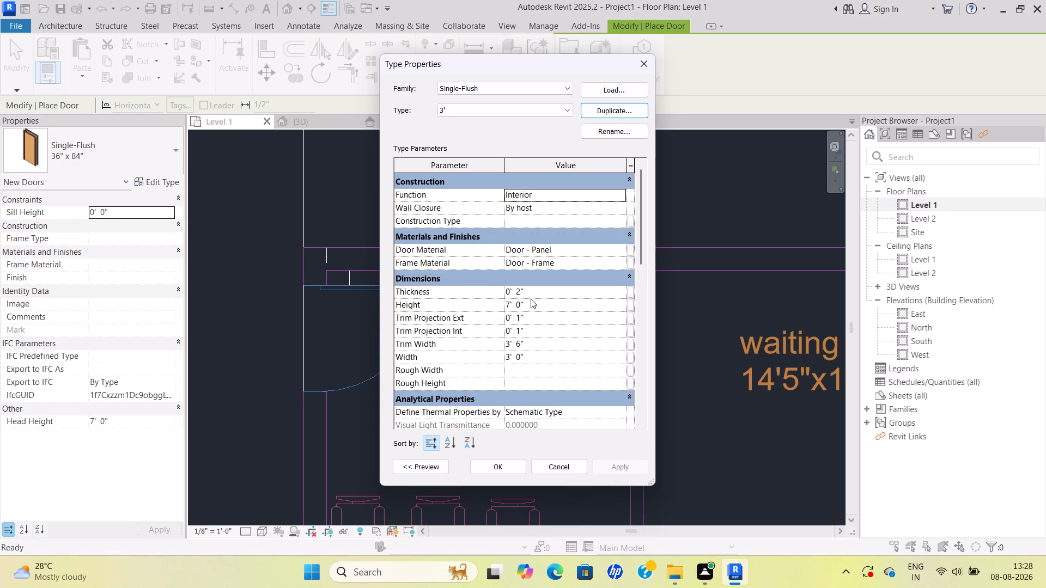
Set the thickness of the 3' door type to 3'6" and accept the type changes.
scroll(530, 302, "down", 1)
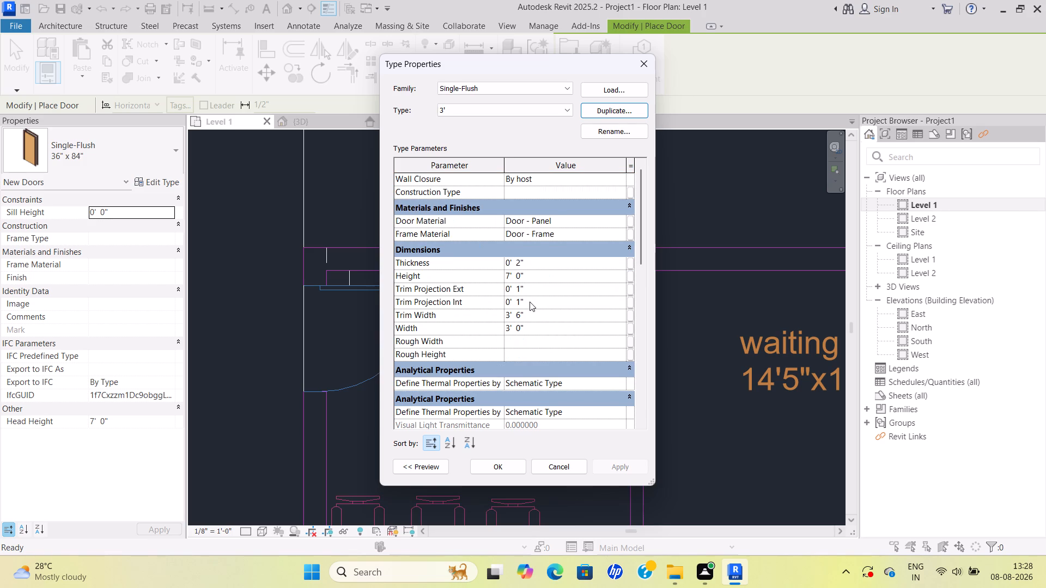
scroll(530, 302, "up", 1)
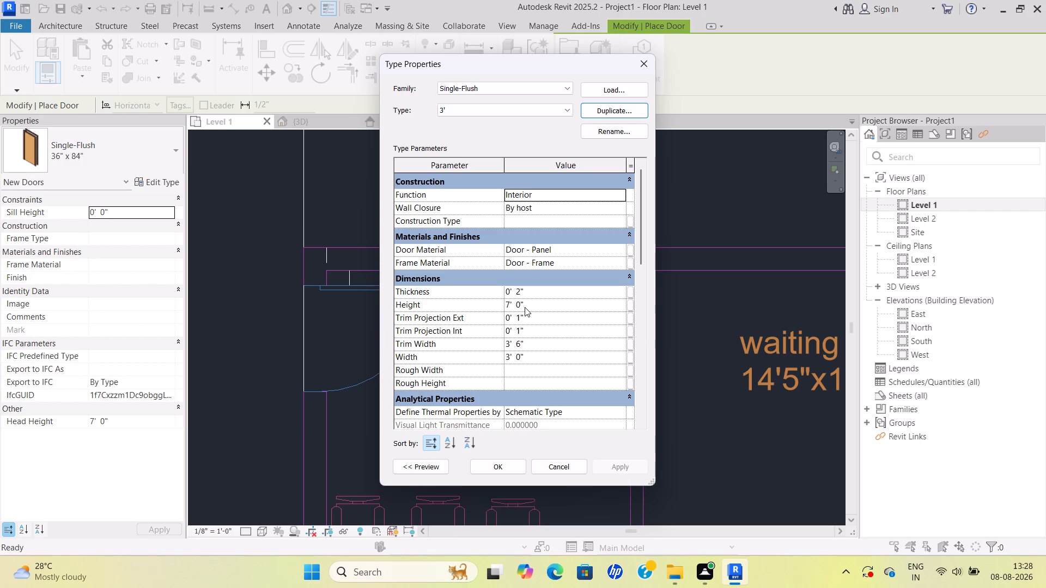
left_click(526, 295)
key("BackSpace")
key("BackSpace")
key("BackSpace")
key("BackSpace")
key("BackSpace")
key("BackSpace")
key("BackSpace")
key("BackSpace")
key("BackSpace")
key("BackSpace")
key("BackSpace")
key("BackSpace")
key("BackSpace")
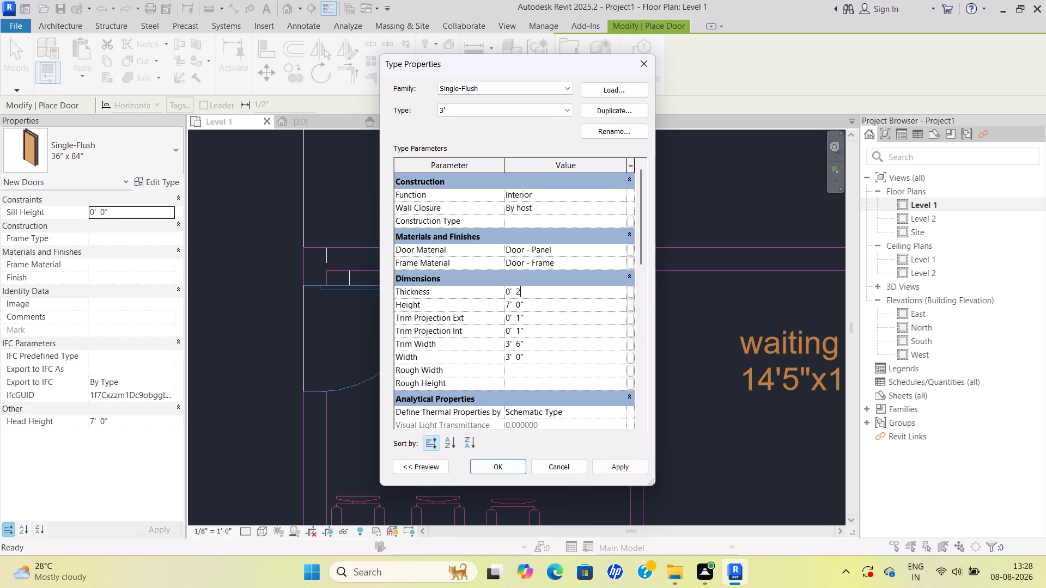
type("3'")
type("6\"")
left_click(511, 469)
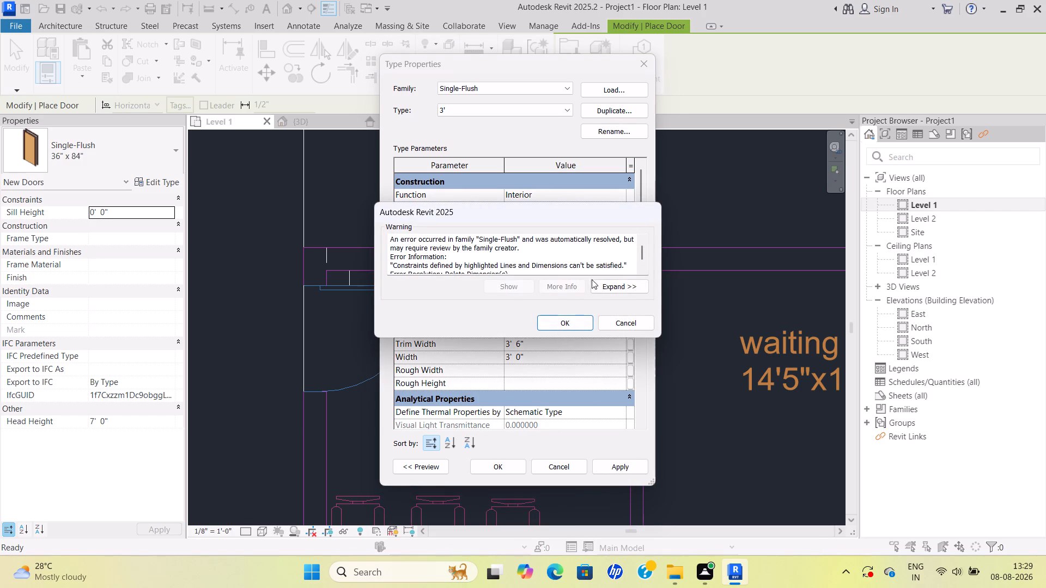
left_click(576, 320)
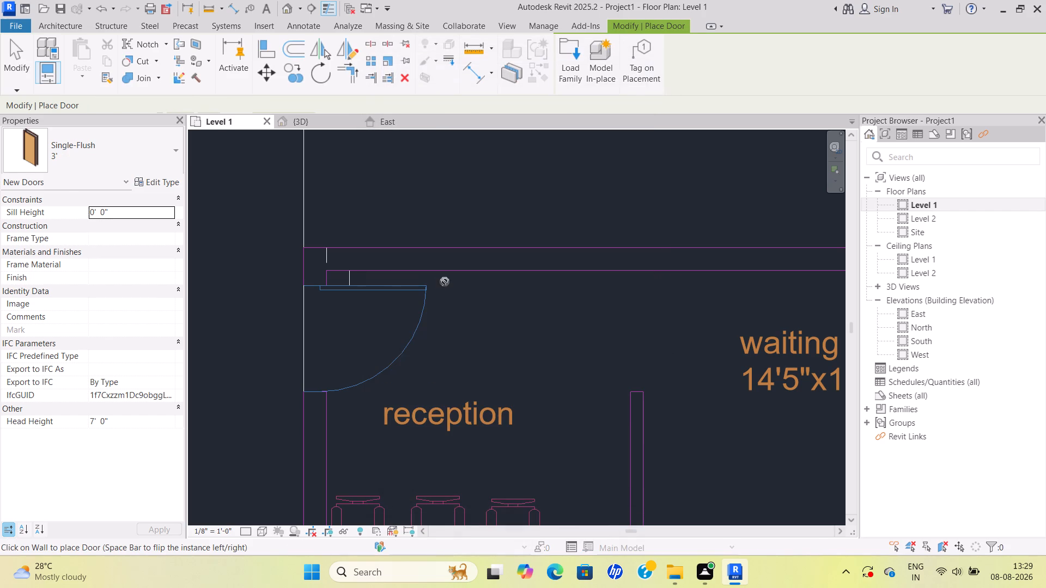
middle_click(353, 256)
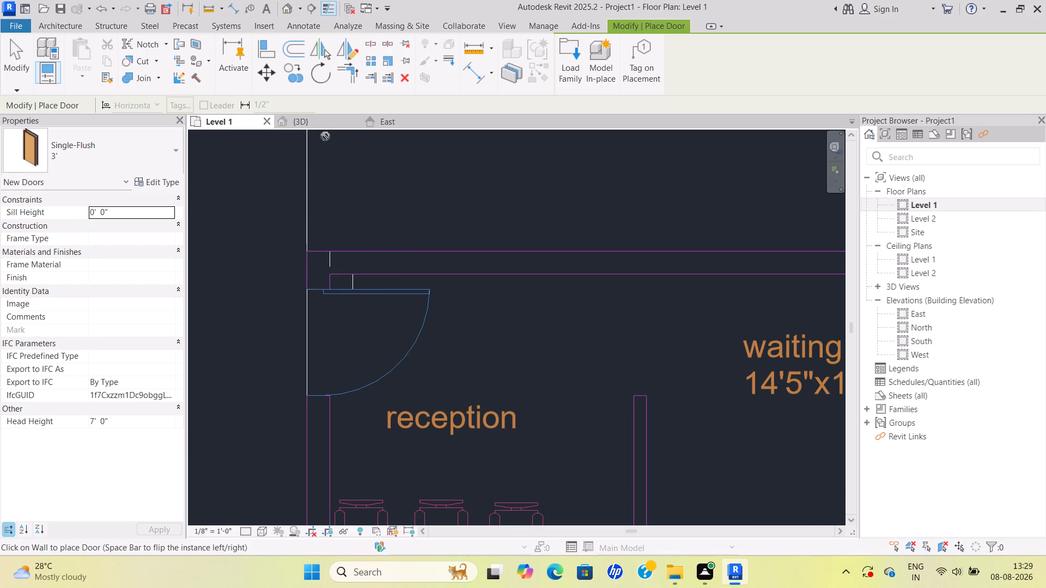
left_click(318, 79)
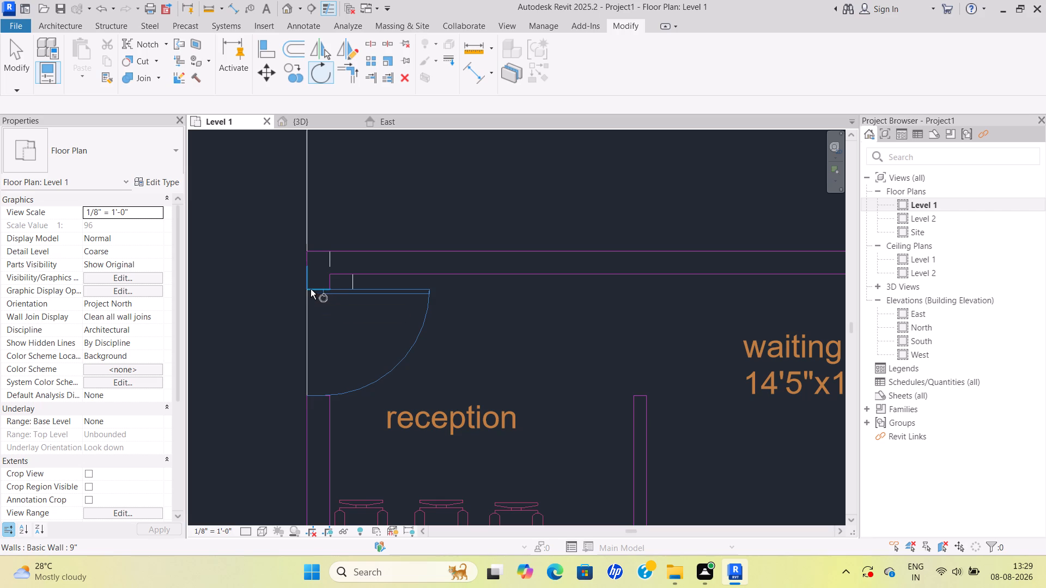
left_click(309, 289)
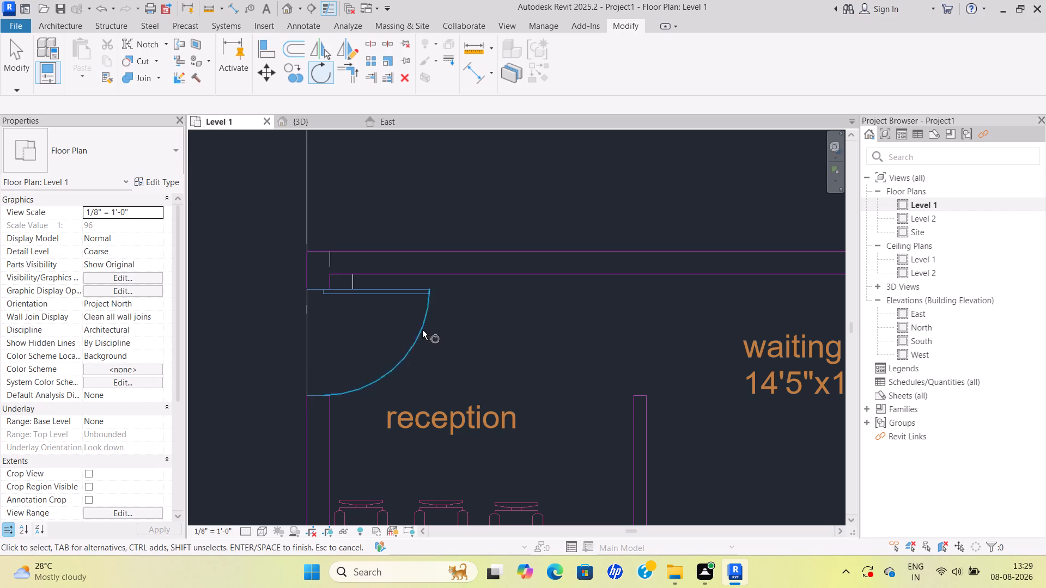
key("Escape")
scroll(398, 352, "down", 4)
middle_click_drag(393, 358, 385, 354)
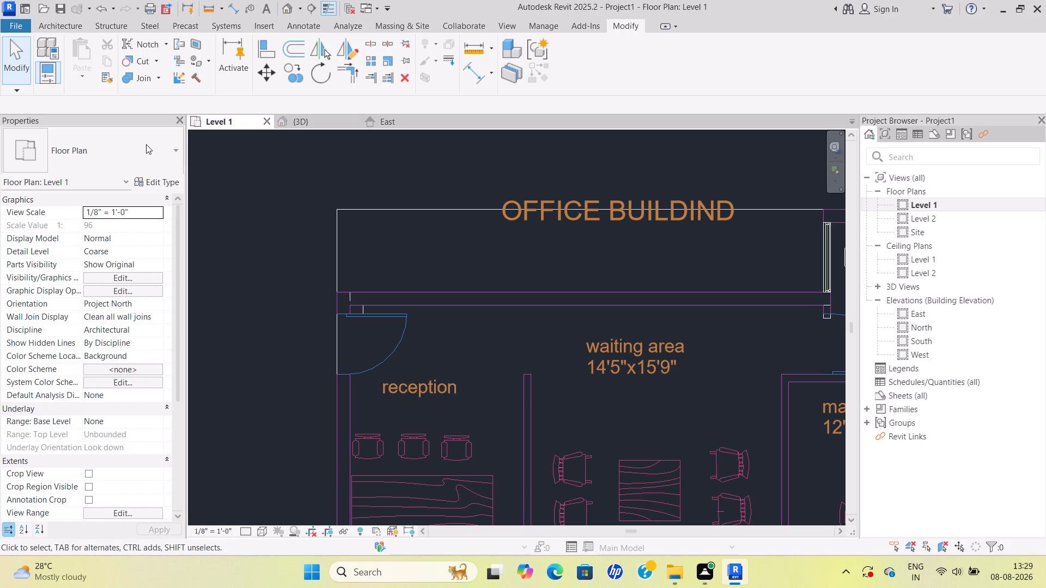
Duplicate the 3' Single-Flush door type under the name 3'6", keeping its dimensions.
left_click(70, 17)
left_click(71, 26)
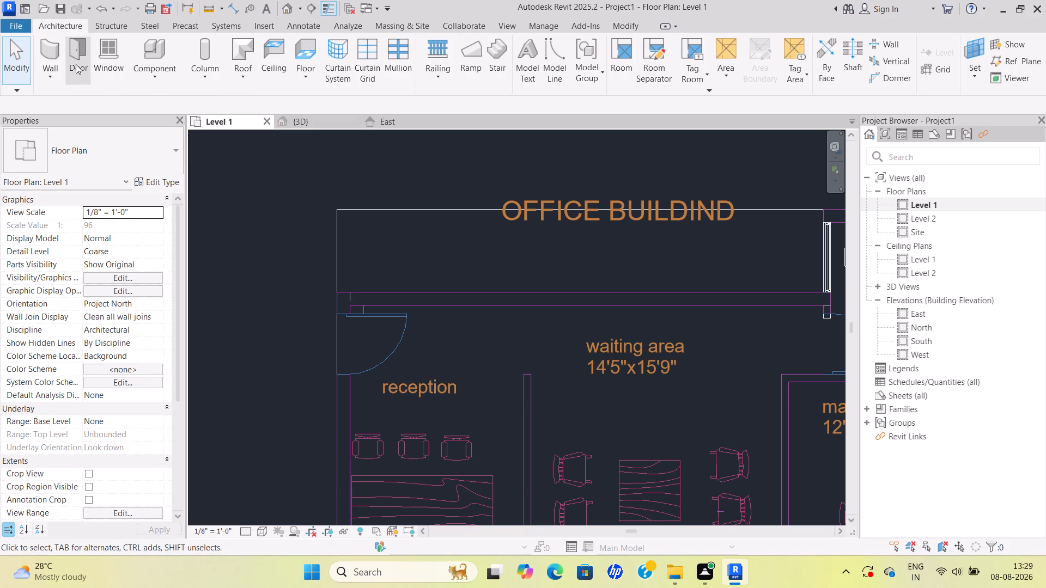
left_click(75, 69)
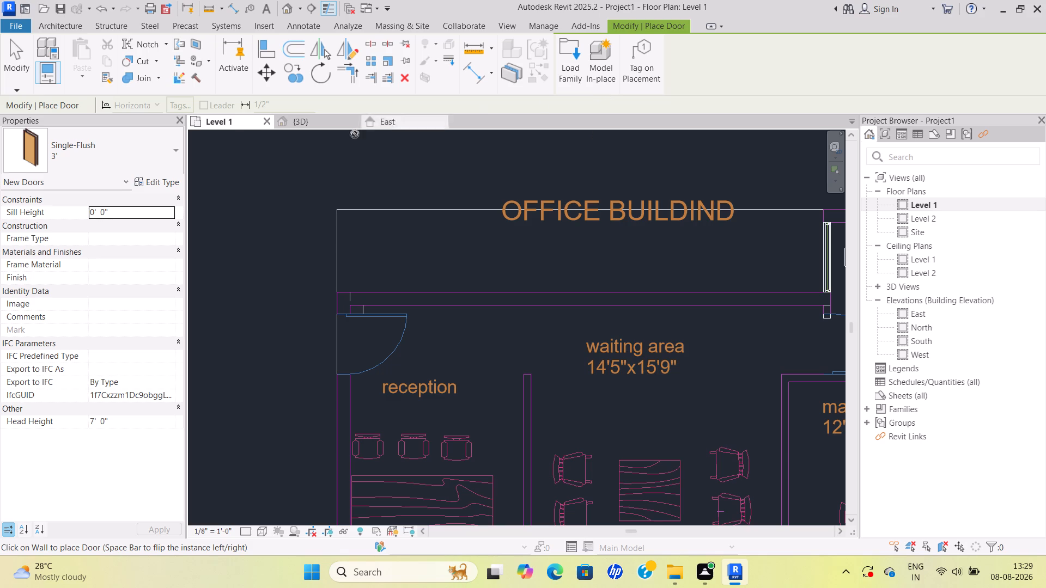
left_click(173, 186)
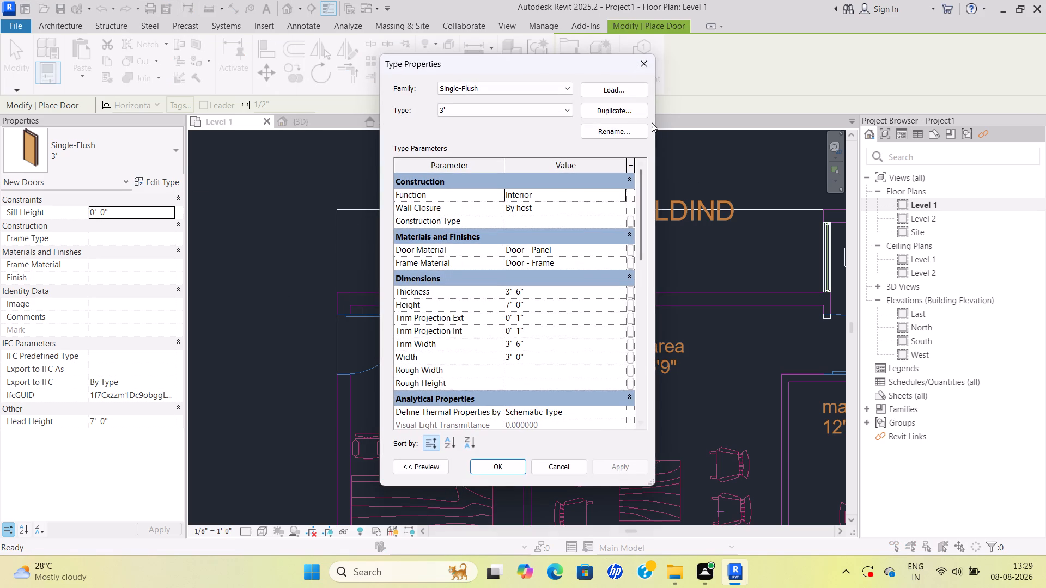
left_click(635, 114)
left_click(481, 265)
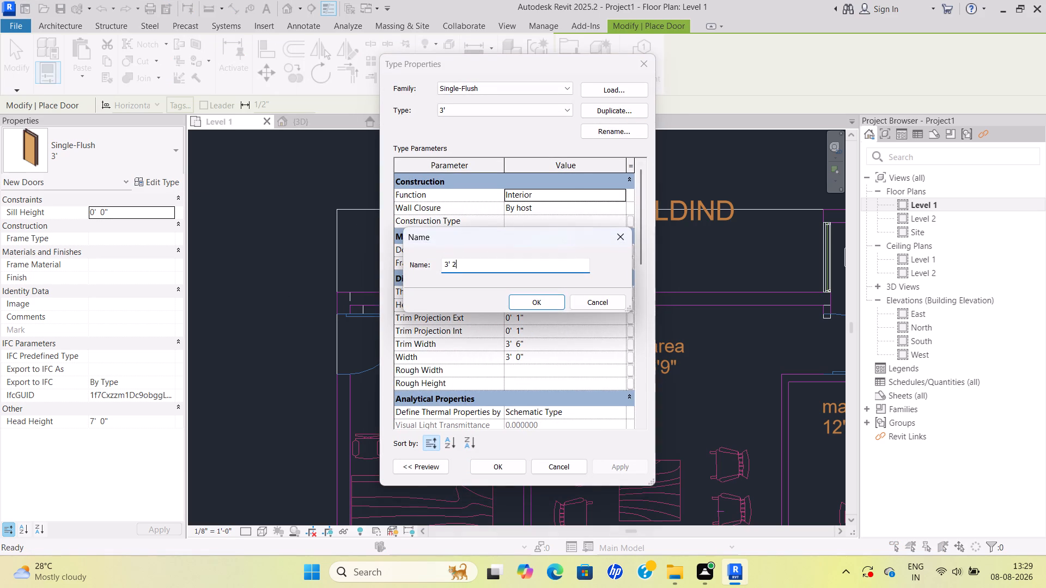
key("BackSpace")
key("BackSpace")
key("BackSpace")
key("BackSpace")
key("BackSpace")
key("BackSpace")
key("BackSpace")
key("BackSpace")
key("BackSpace")
key("BackSpace")
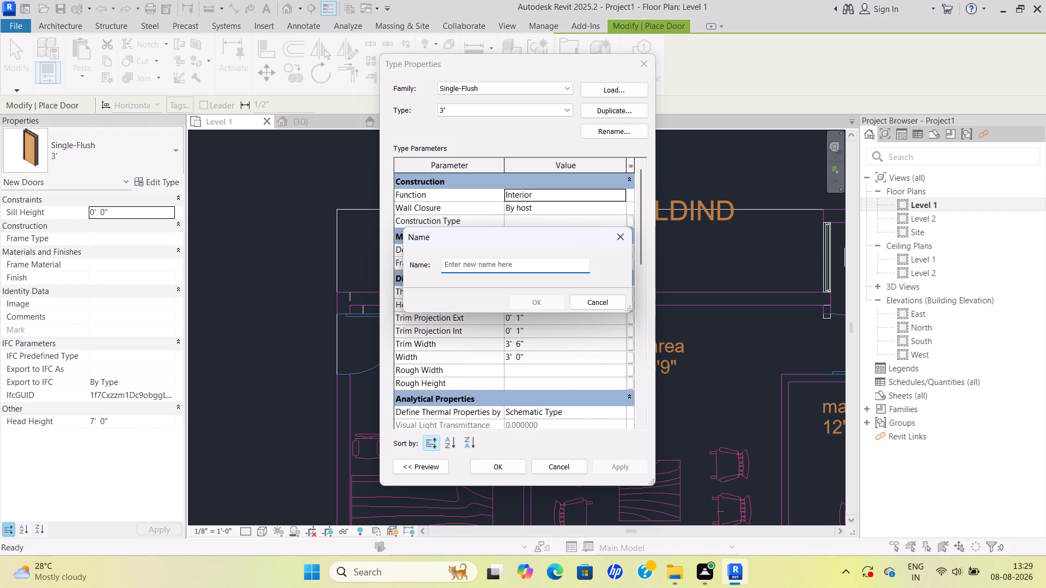
type("11")
key("BackSpace")
key("BackSpace")
type("3'6\"")
left_click(521, 300)
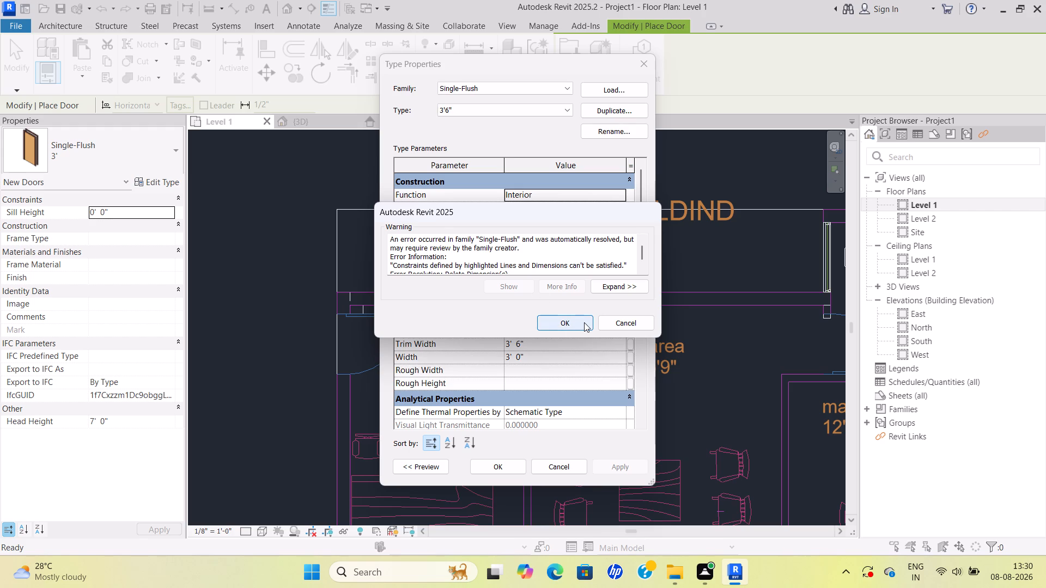
scroll(598, 260, "down", 5)
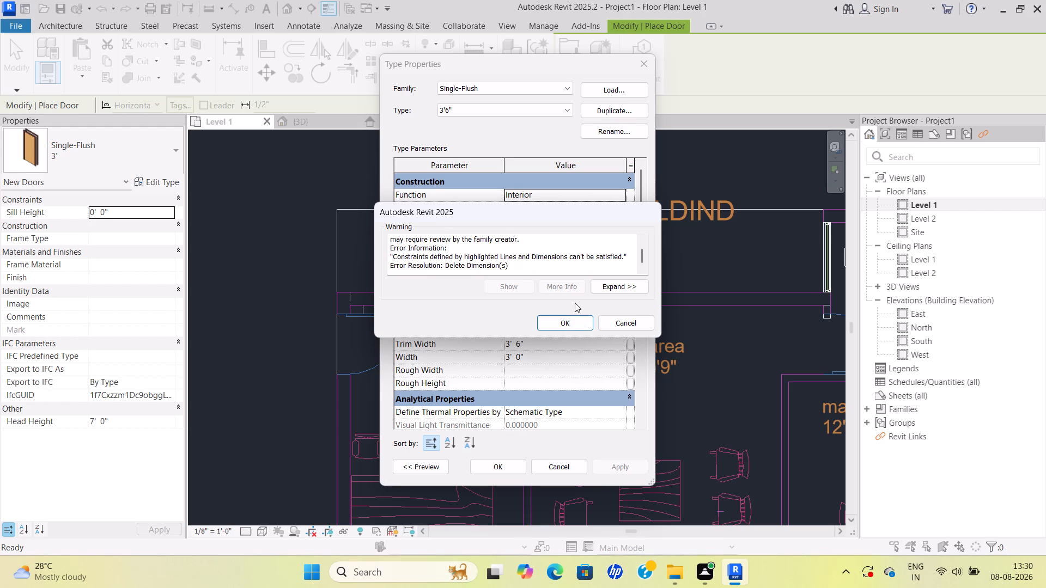
left_click(564, 321)
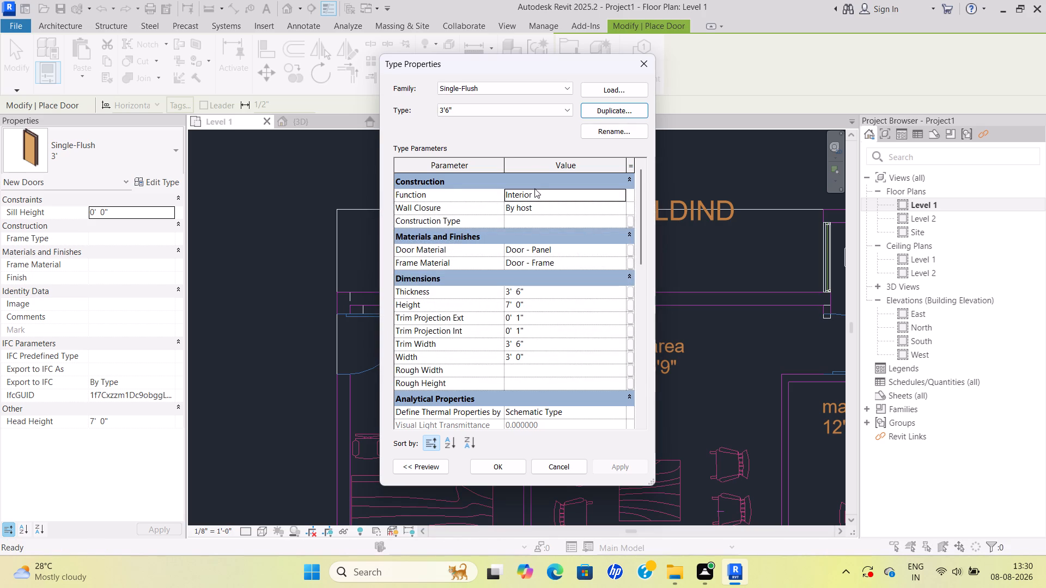
scroll(531, 192, "up", 3)
left_click(534, 291)
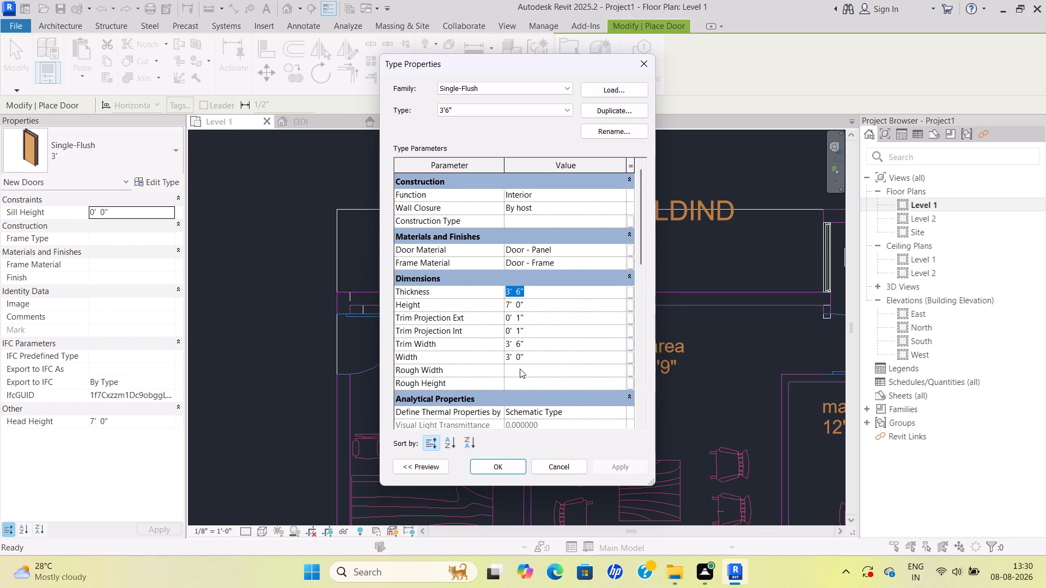
left_click(498, 467)
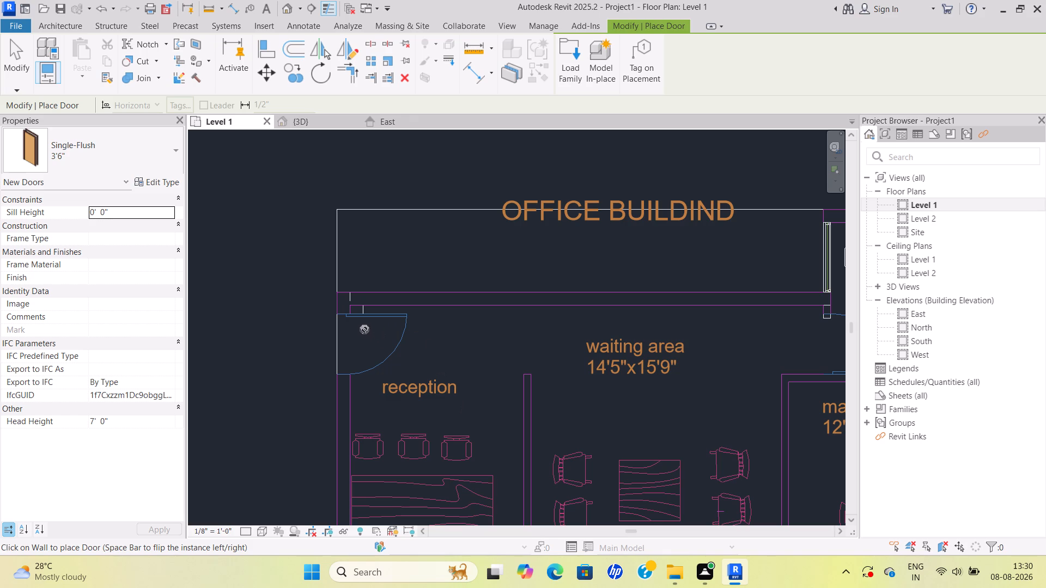
Place a 3'6" single-flush door in the reception's north wall, about 6' from the outer corner, swinging into the room.
left_click(351, 338)
left_click(461, 305)
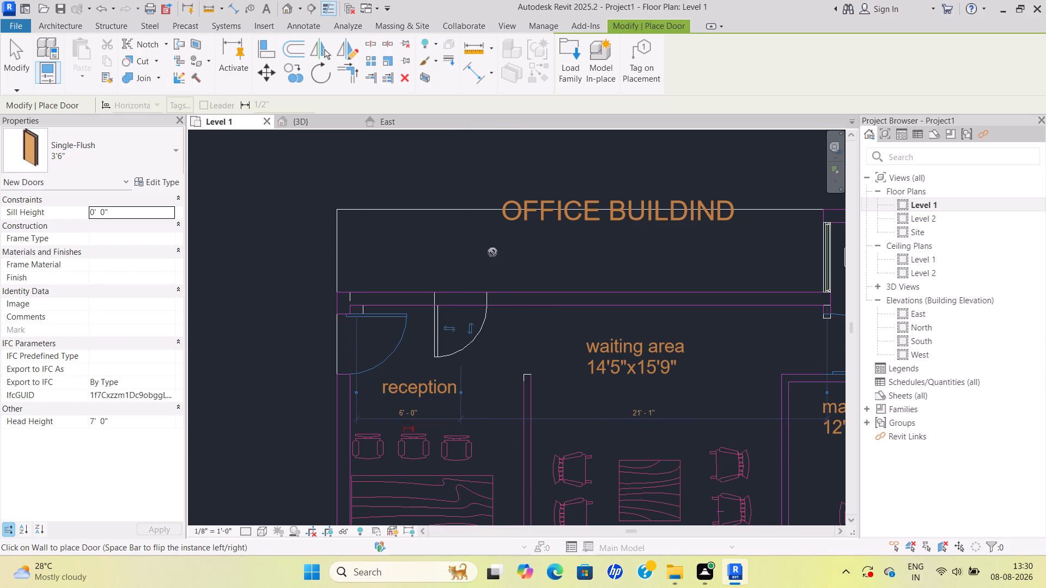
Try to place a 3'6" single-flush door at the marked entrance opening beside the reception.
left_click(350, 316)
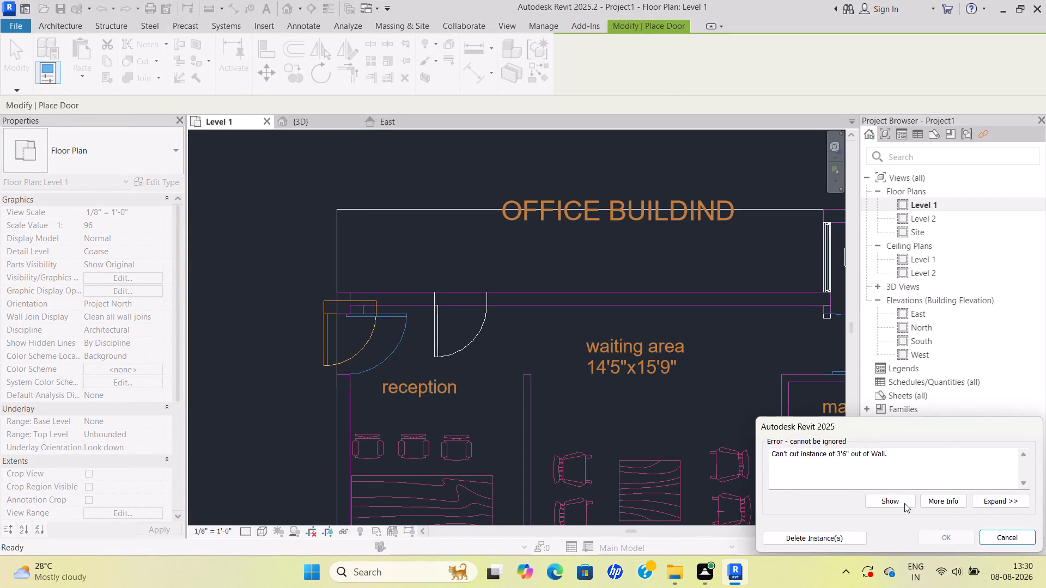
scroll(913, 500, "up", 2)
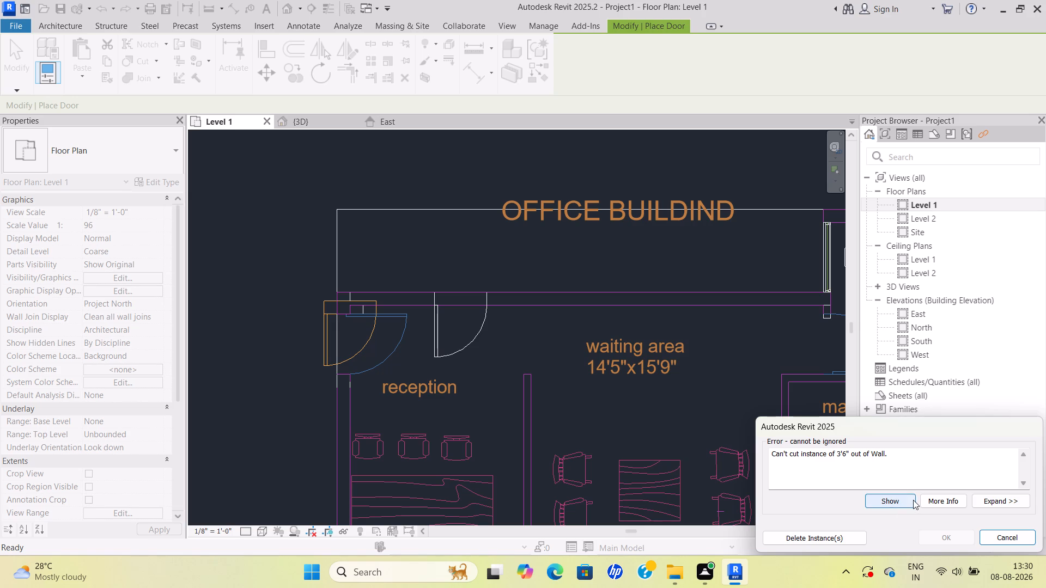
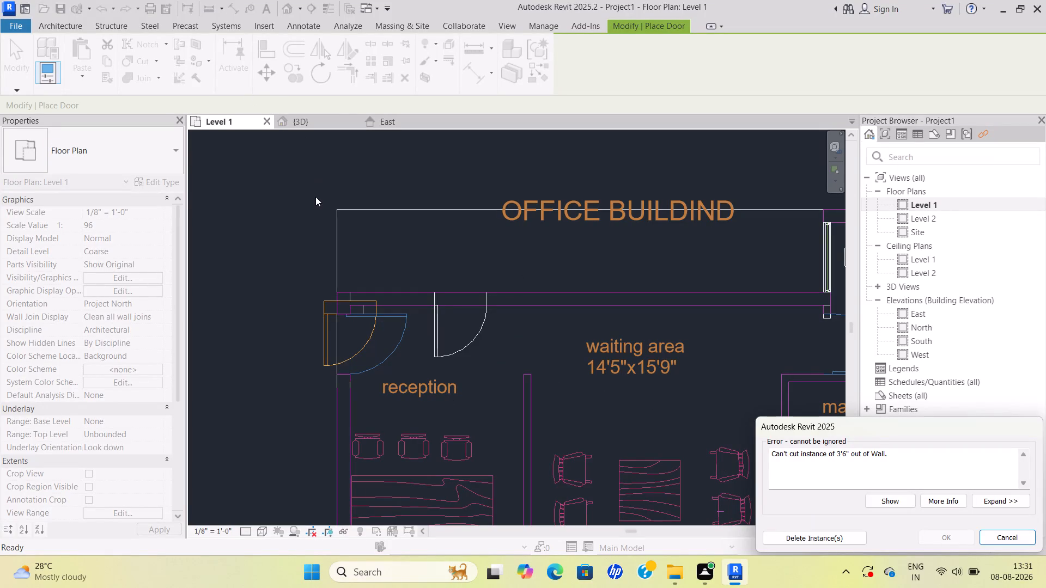
Inspect the problem 3'6" door at the reception's entrance opening in the 3D view and delete that instance.
left_click(300, 122)
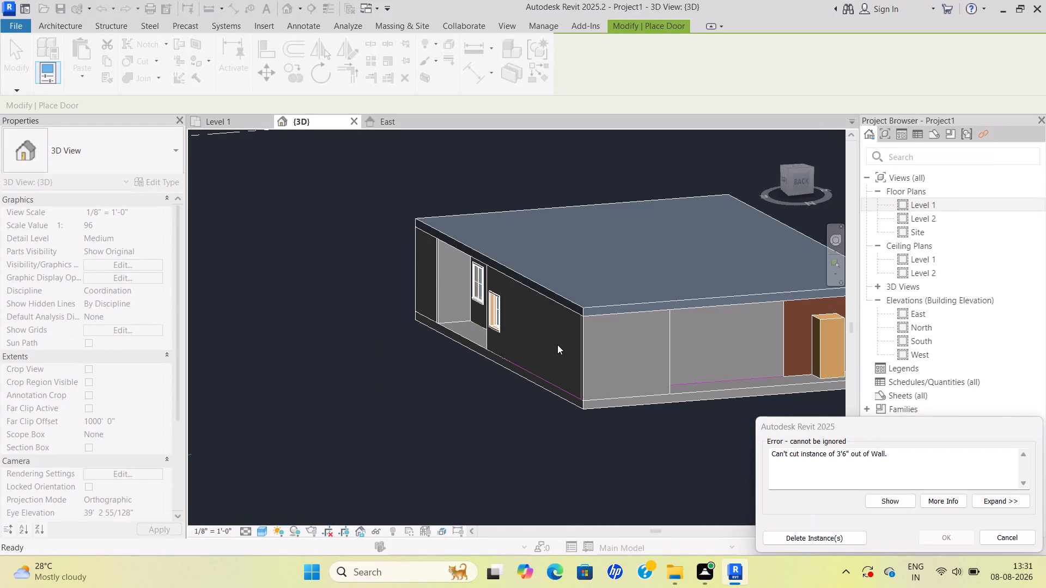
middle_click(569, 348, "shift")
middle_click_drag(569, 348, 478, 341, "shift")
scroll(607, 342, "down", 1, "shift")
middle_click_drag(609, 342, 491, 336, "shift")
middle_click_drag(583, 347, 528, 359, "shift")
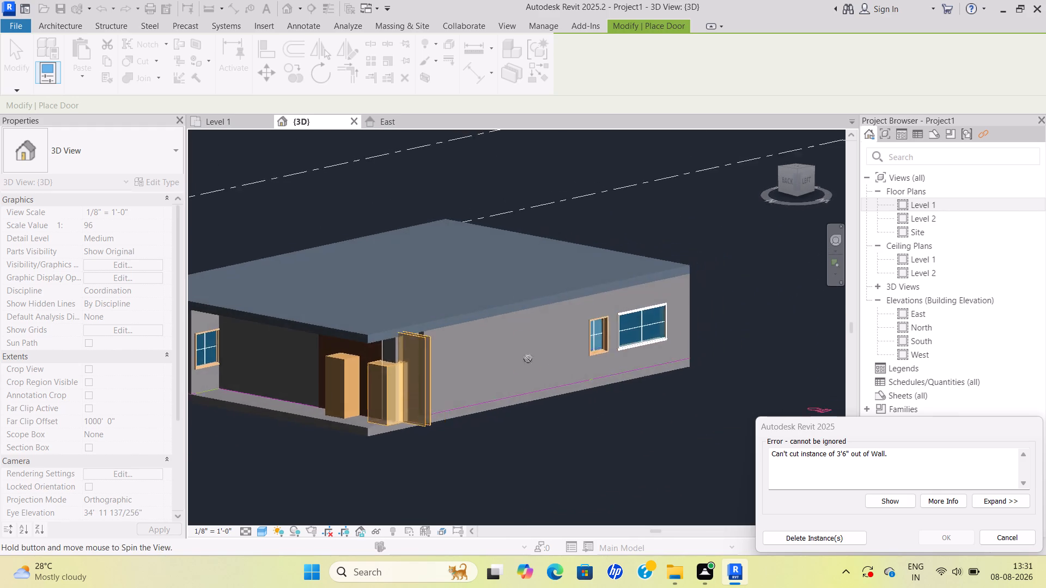
middle_click_drag(528, 359, 502, 361, "shift")
middle_click_drag(451, 353, 652, 329, "shift")
middle_click_drag(642, 338, 463, 302, "shift")
scroll(463, 302, "down", 1, "shift")
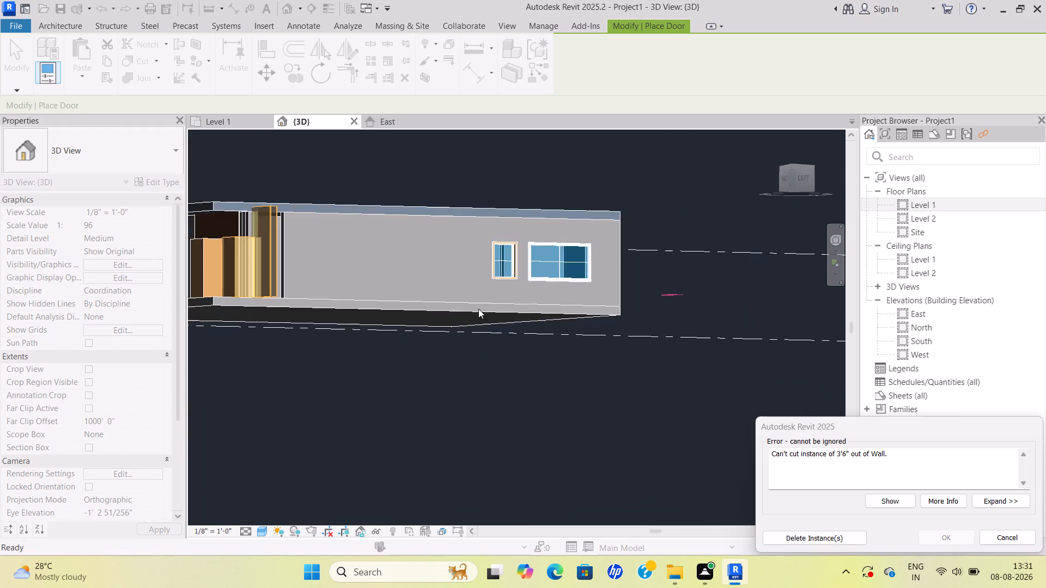
middle_click_drag(491, 317, 566, 360, "shift")
scroll(544, 351, "up", 6)
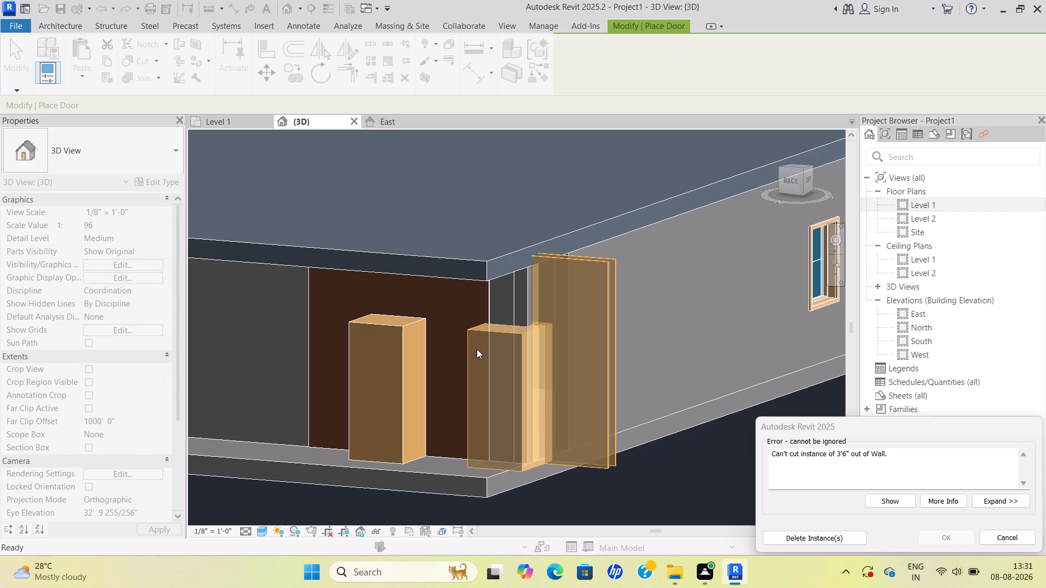
left_click(824, 536)
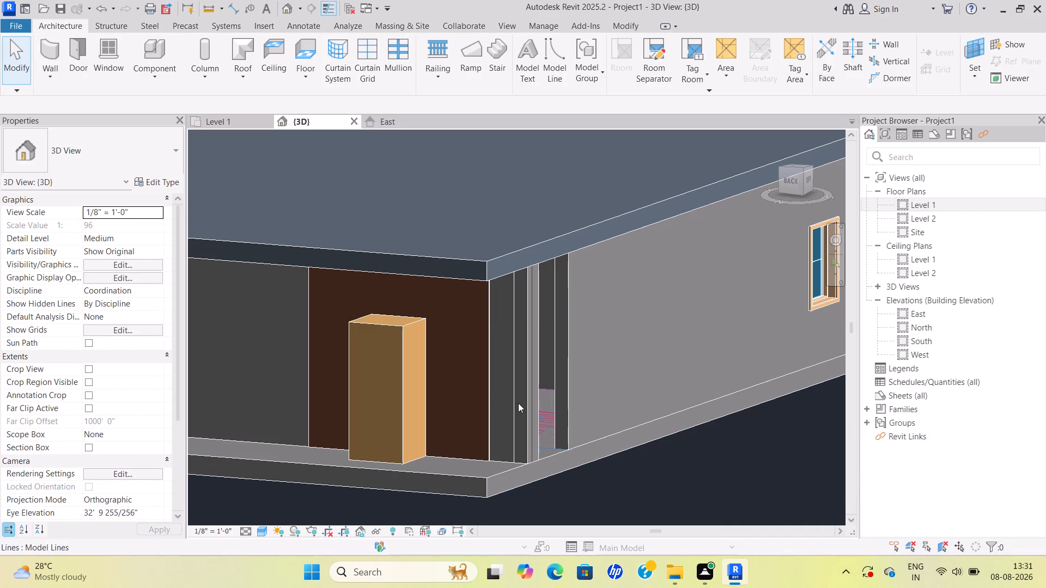
Delete the 3'6" single-flush door from the reception's north wall in the Level 1 floor plan.
scroll(447, 399, "down", 2)
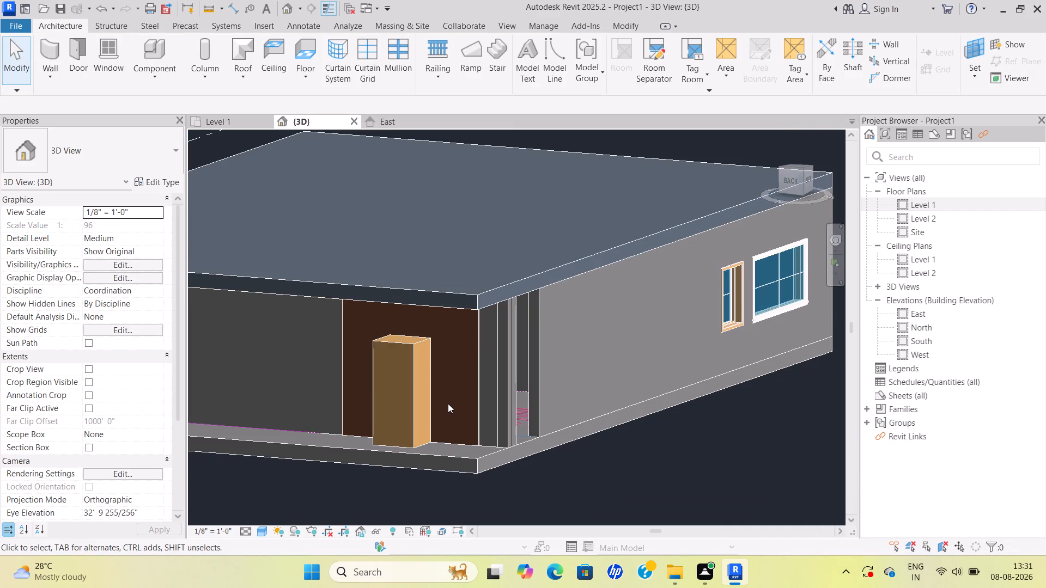
left_click(237, 119)
scroll(368, 343, "up", 2)
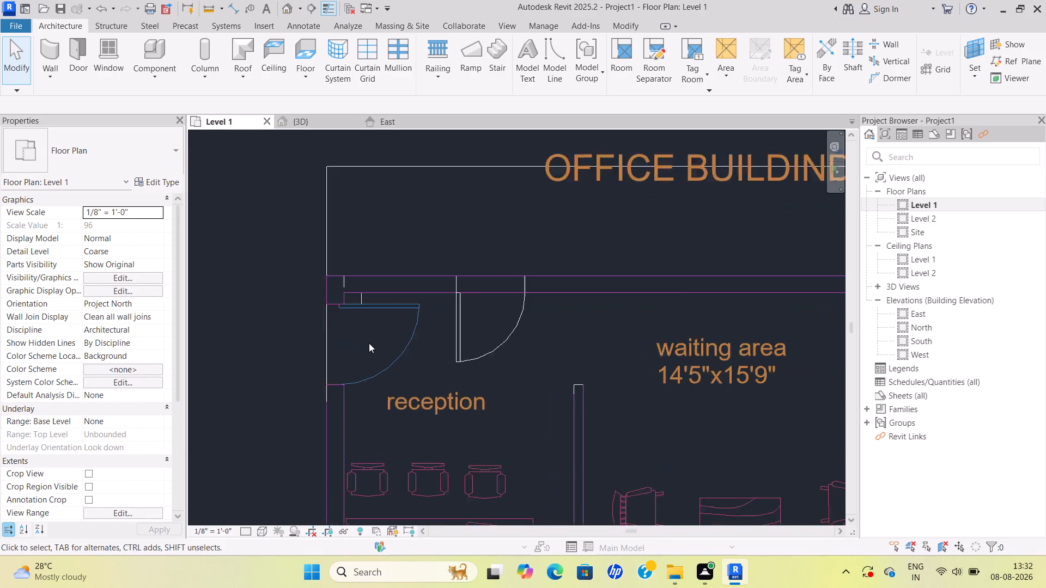
scroll(369, 343, "up", 1)
scroll(370, 343, "down", 1)
middle_click_drag(372, 341, 348, 316)
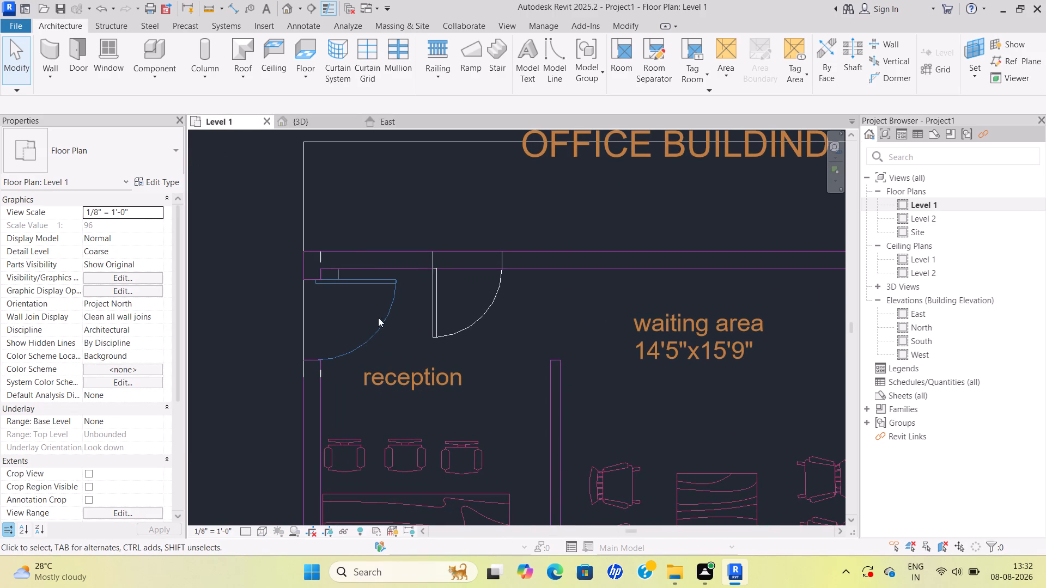
scroll(354, 321, "up", 4)
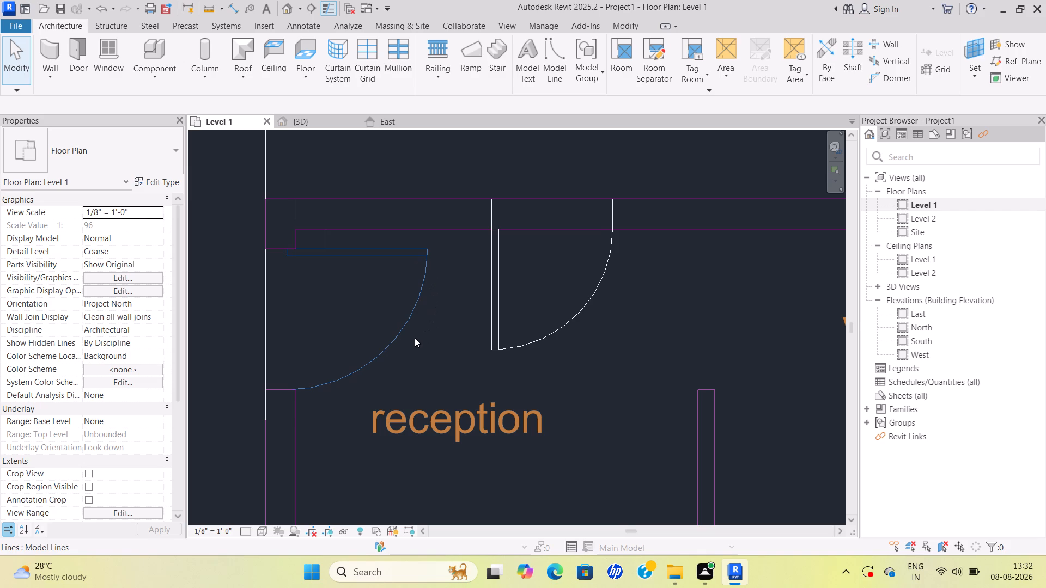
left_click(490, 335)
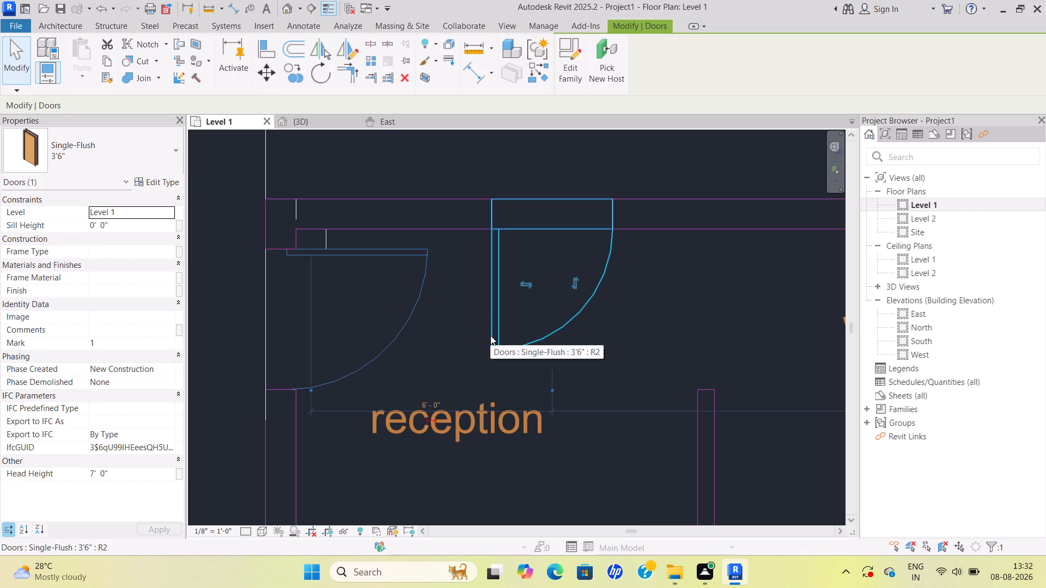
key("Delete")
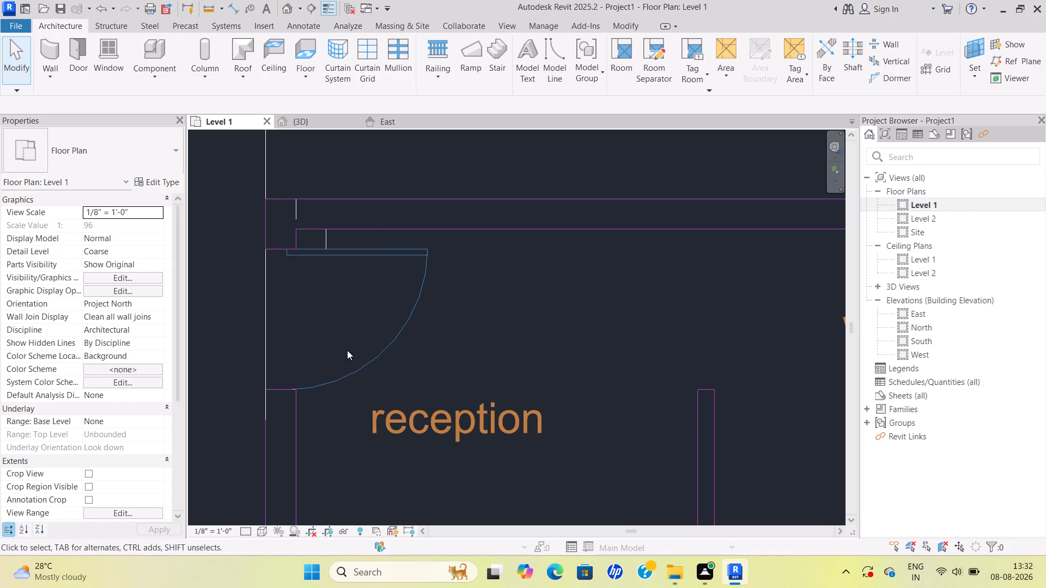
key("Escape")
Duplicate the 3'6" Single-Flush door type under the name 3'6" 2, keeping its dimensions.
scroll(277, 289, "up", 2)
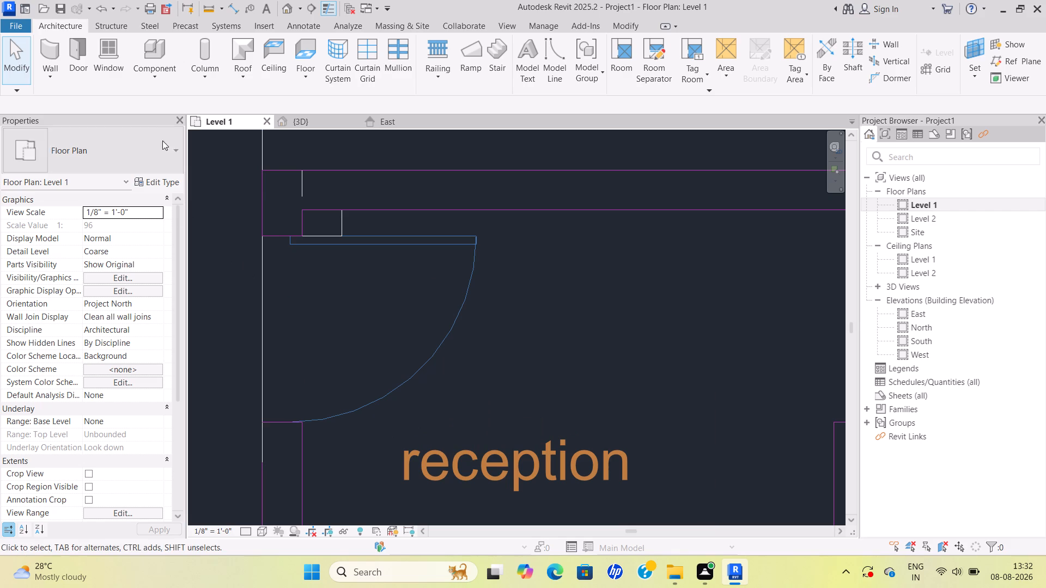
left_click(86, 65)
left_click(147, 182)
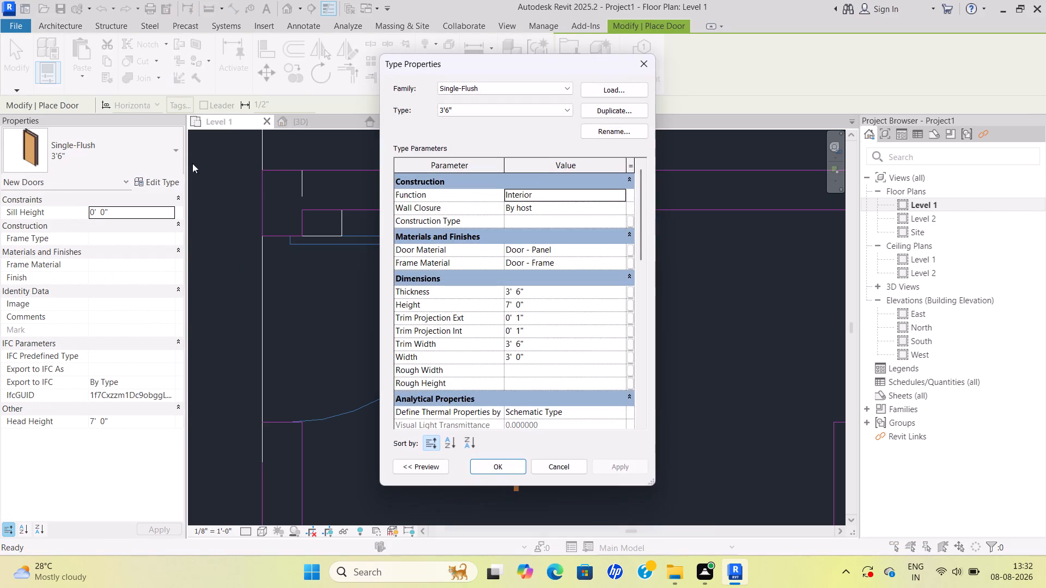
left_click(622, 112)
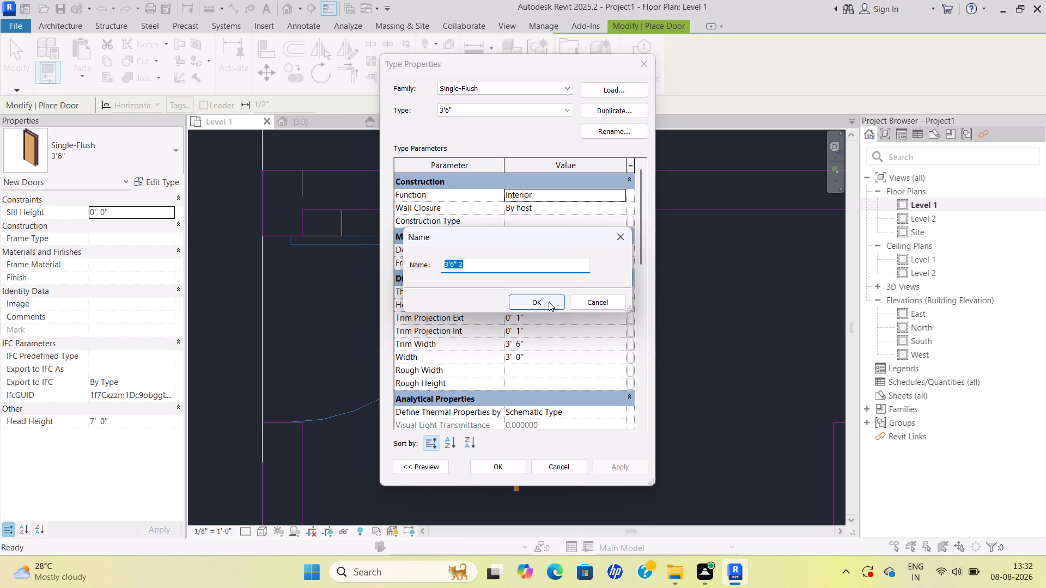
left_click(549, 302)
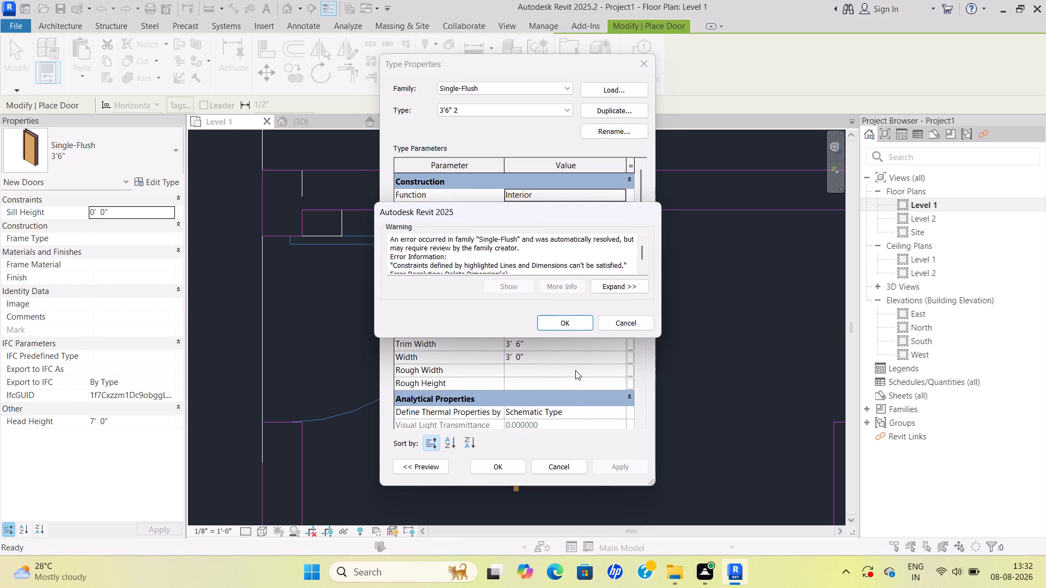
left_click(569, 323)
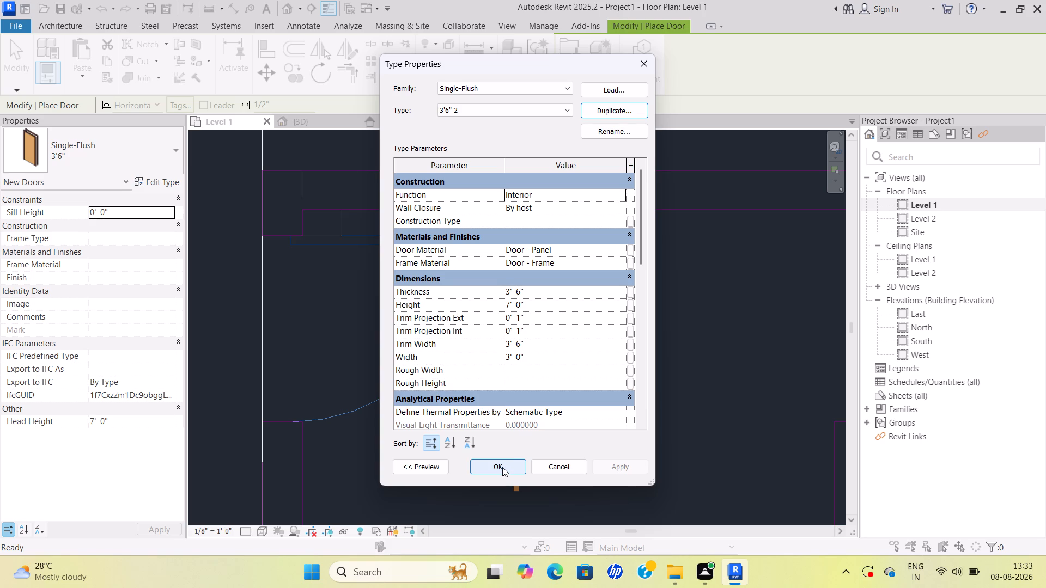
left_click(502, 467)
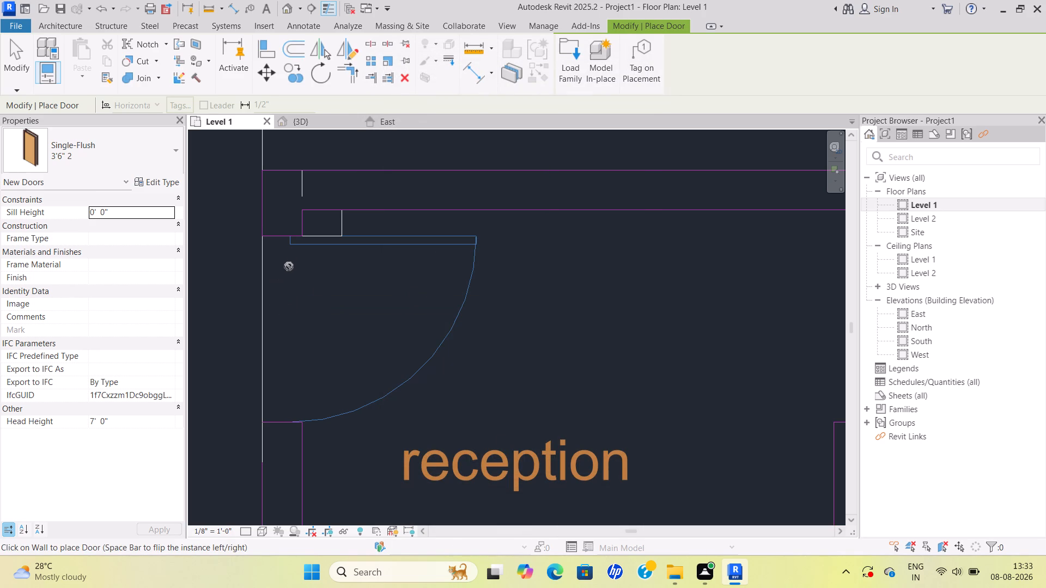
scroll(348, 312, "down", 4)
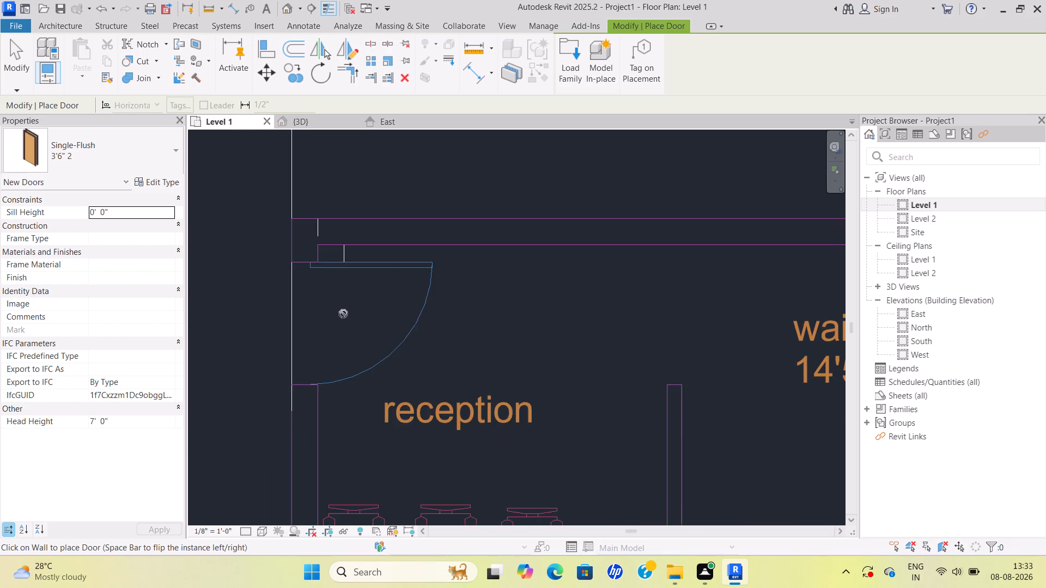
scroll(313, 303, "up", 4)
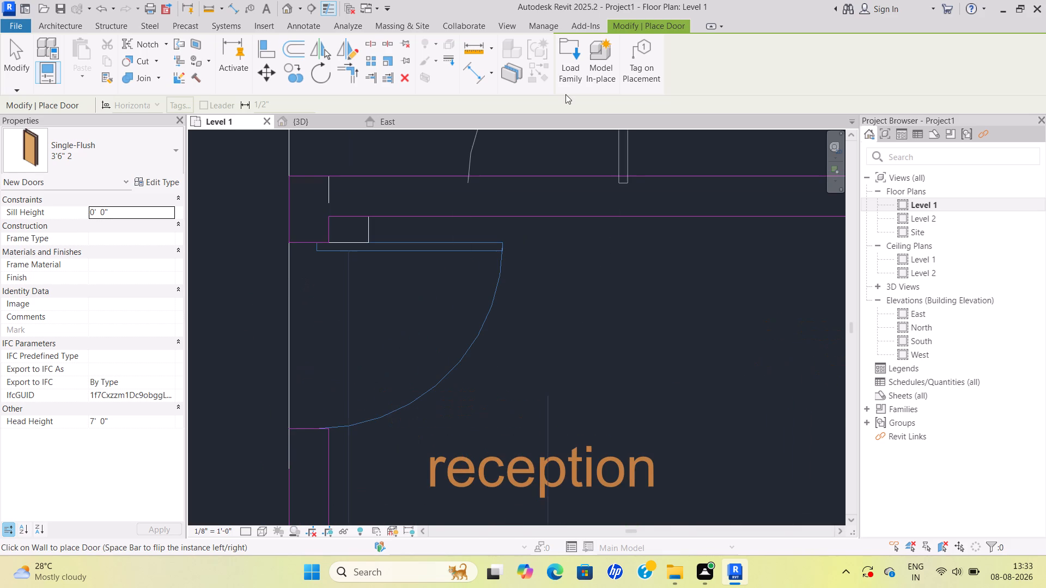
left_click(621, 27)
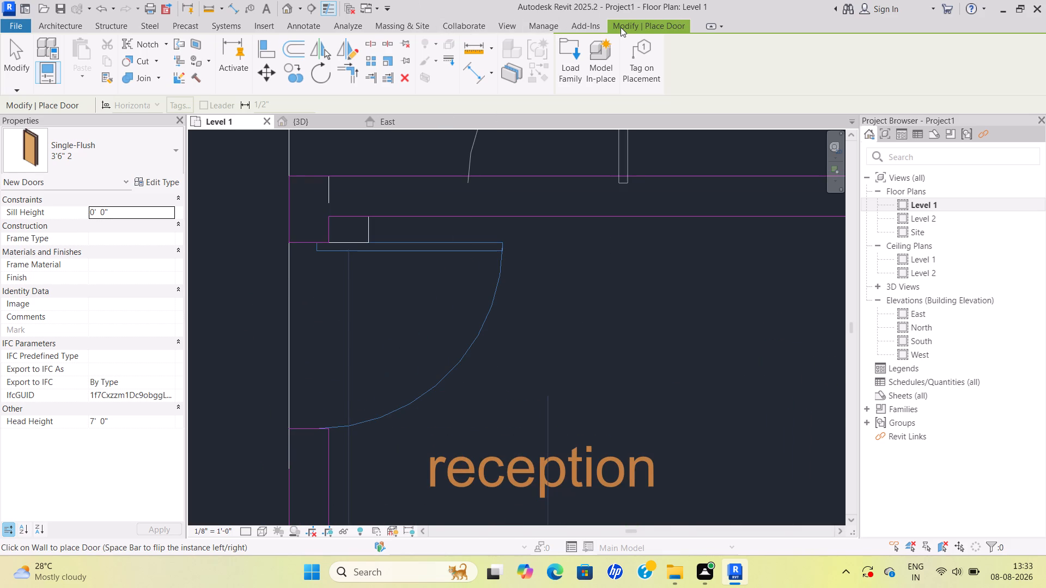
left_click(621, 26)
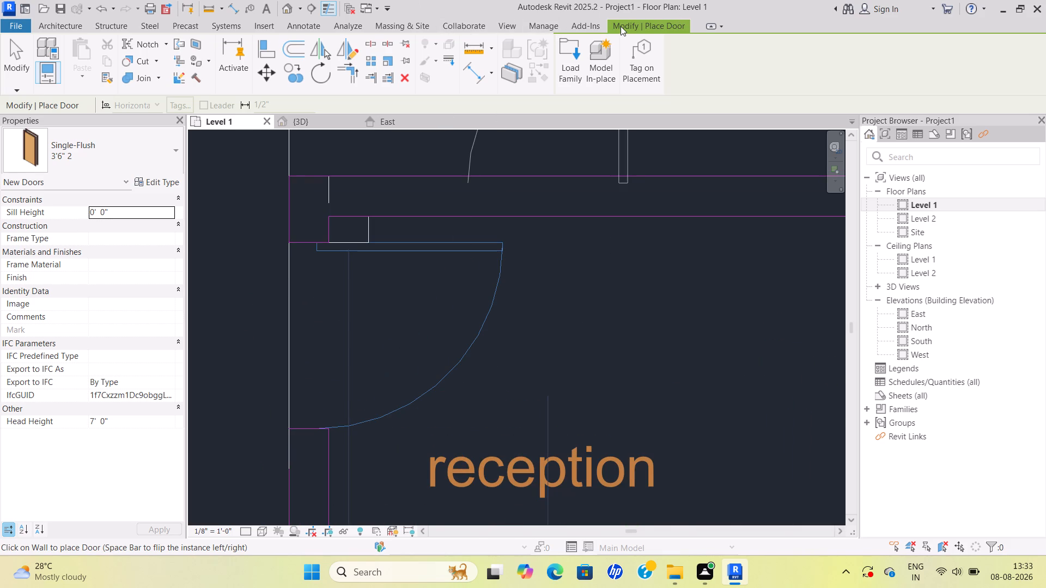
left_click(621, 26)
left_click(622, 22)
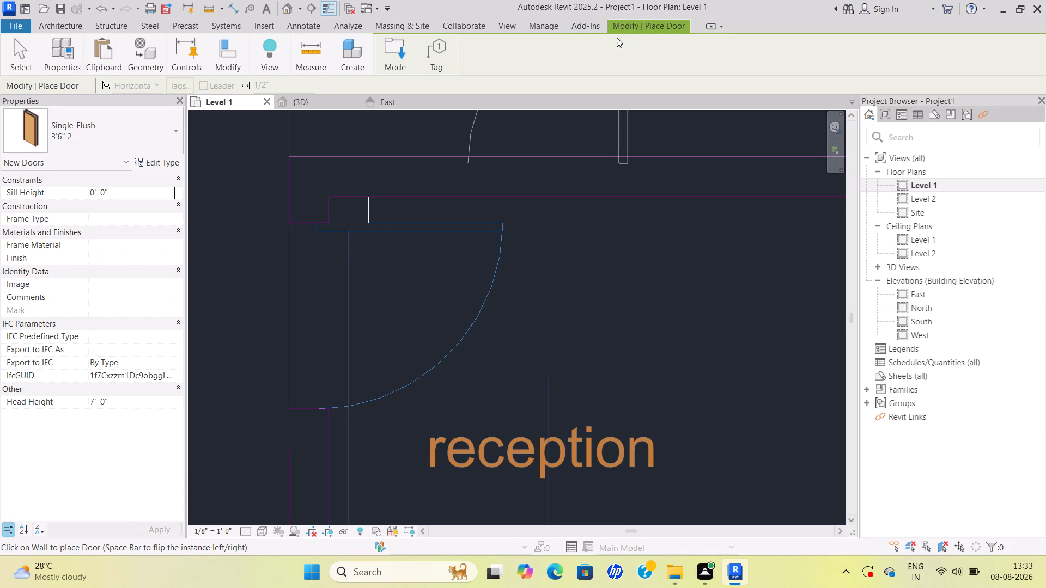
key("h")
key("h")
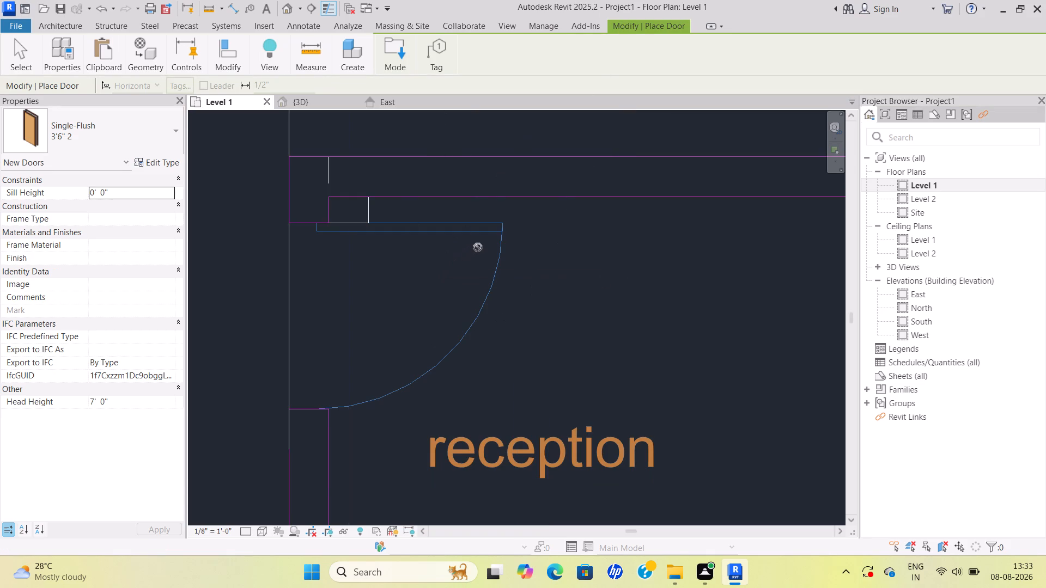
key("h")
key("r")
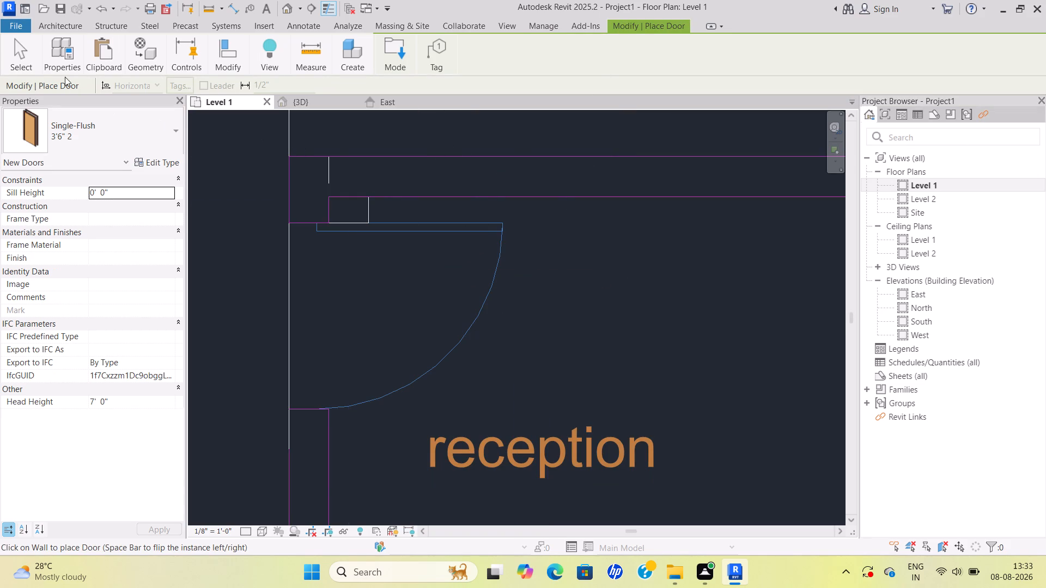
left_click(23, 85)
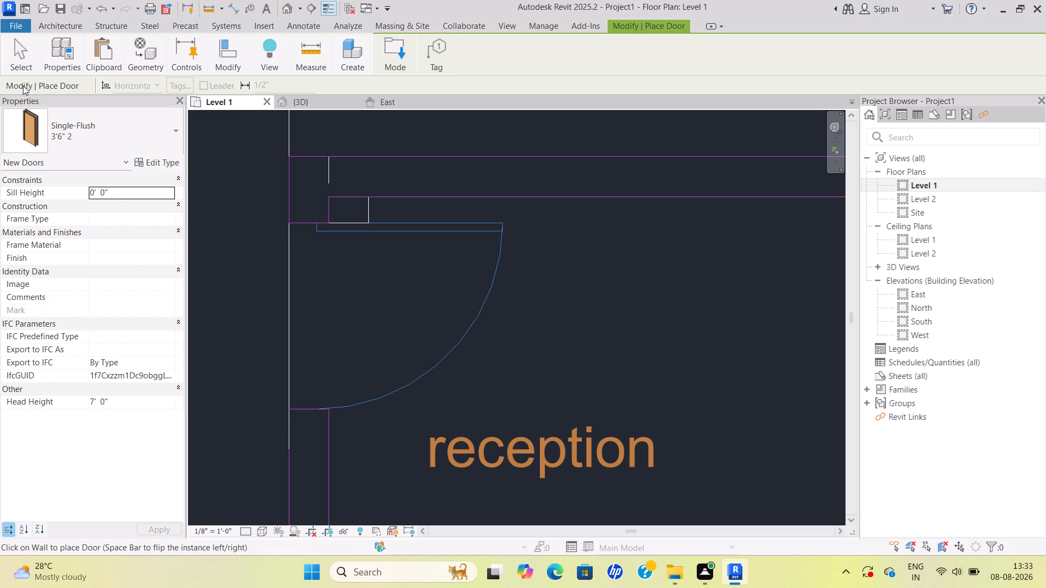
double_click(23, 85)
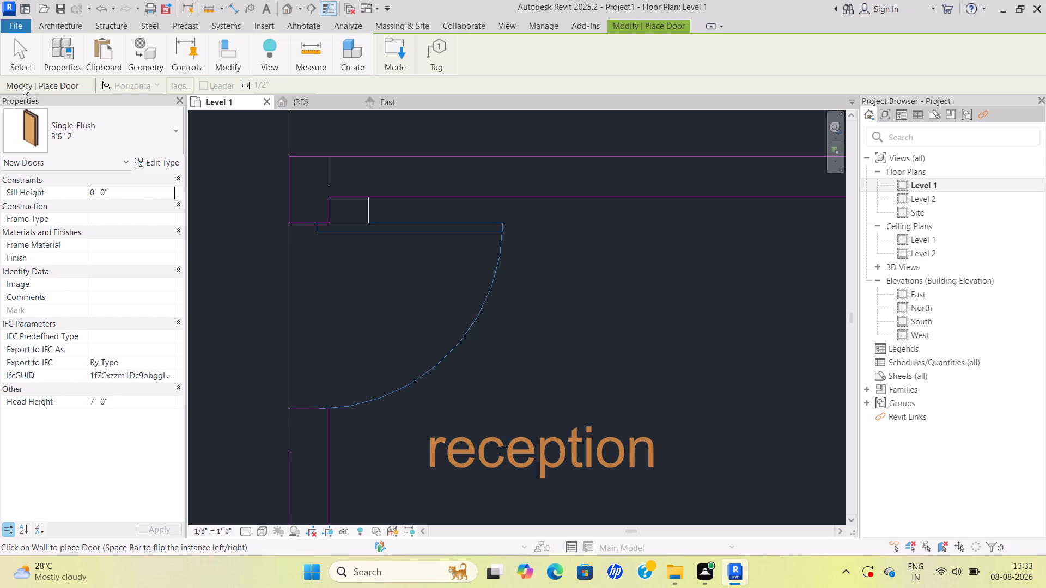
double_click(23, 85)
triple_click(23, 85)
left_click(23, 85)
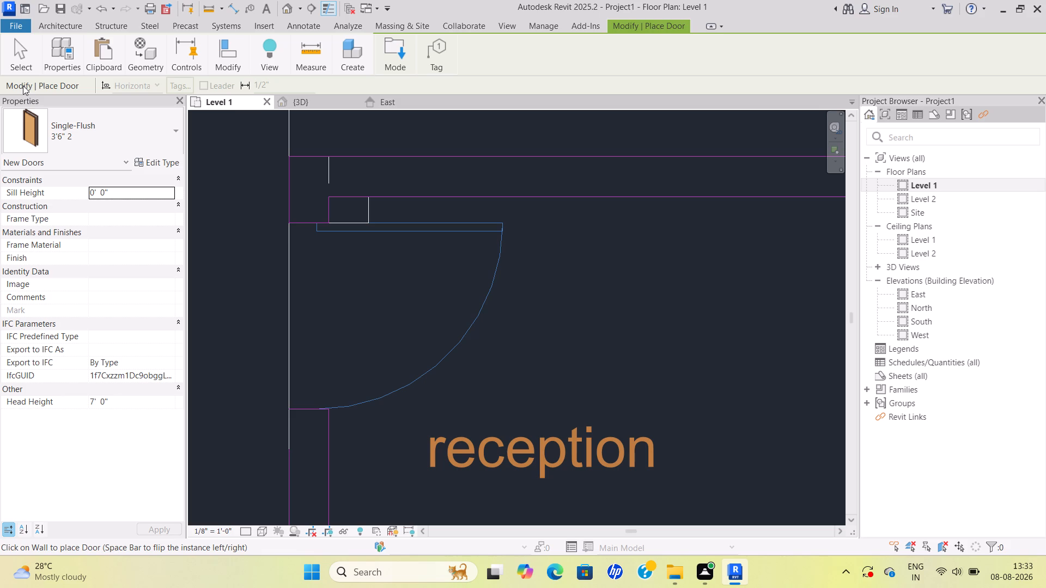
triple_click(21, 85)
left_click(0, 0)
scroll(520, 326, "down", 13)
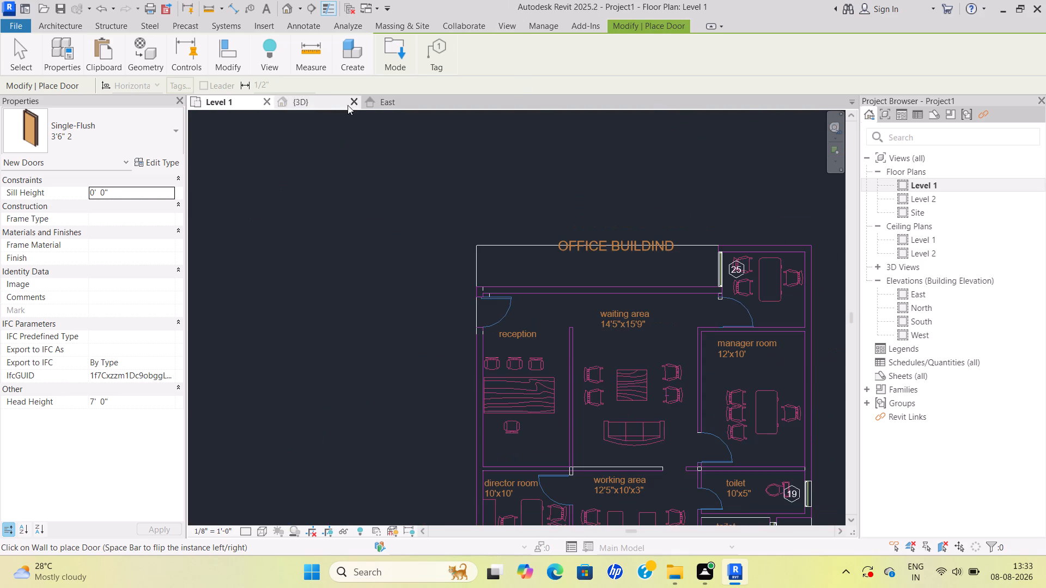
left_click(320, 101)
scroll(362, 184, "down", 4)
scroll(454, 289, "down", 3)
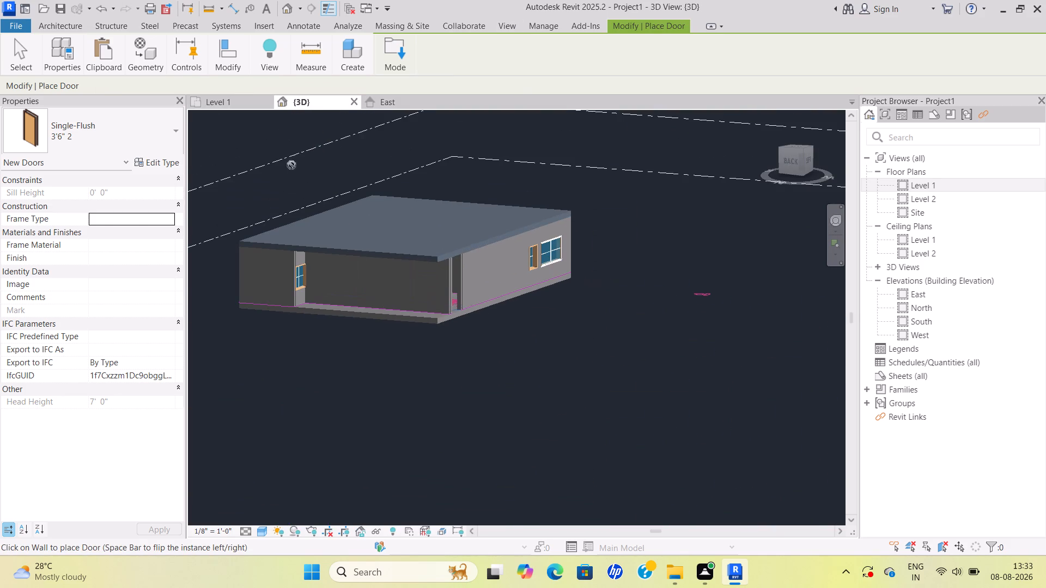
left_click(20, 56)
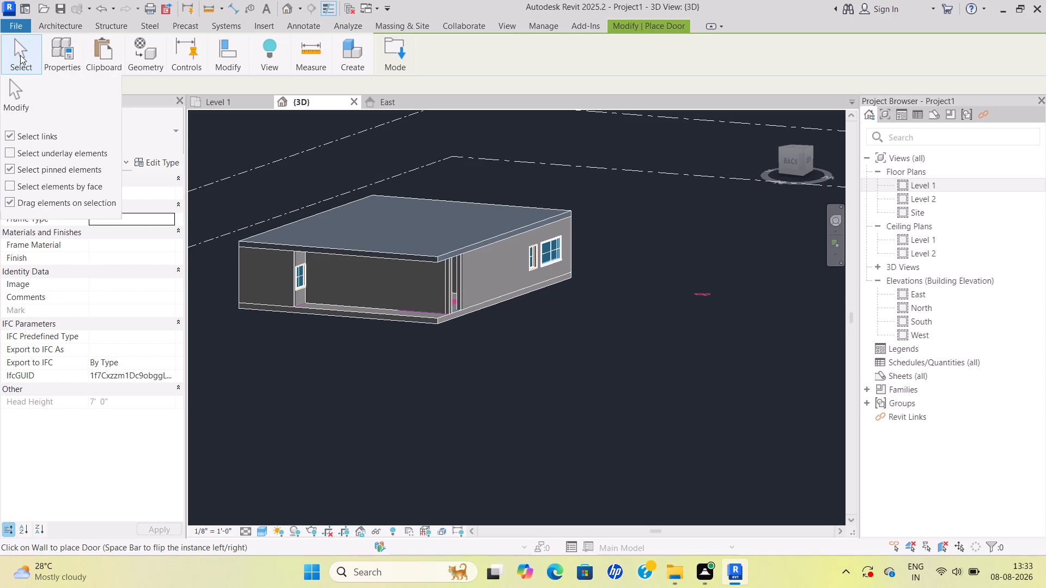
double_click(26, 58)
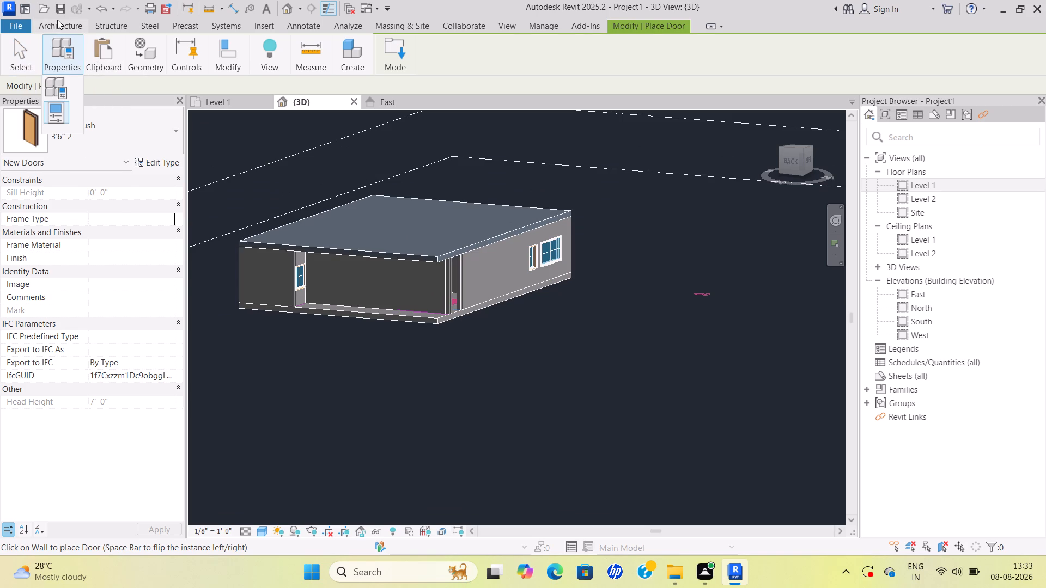
Restore the full ribbon display so that all architecture tools are shown.
left_click(58, 20)
left_click(65, 25)
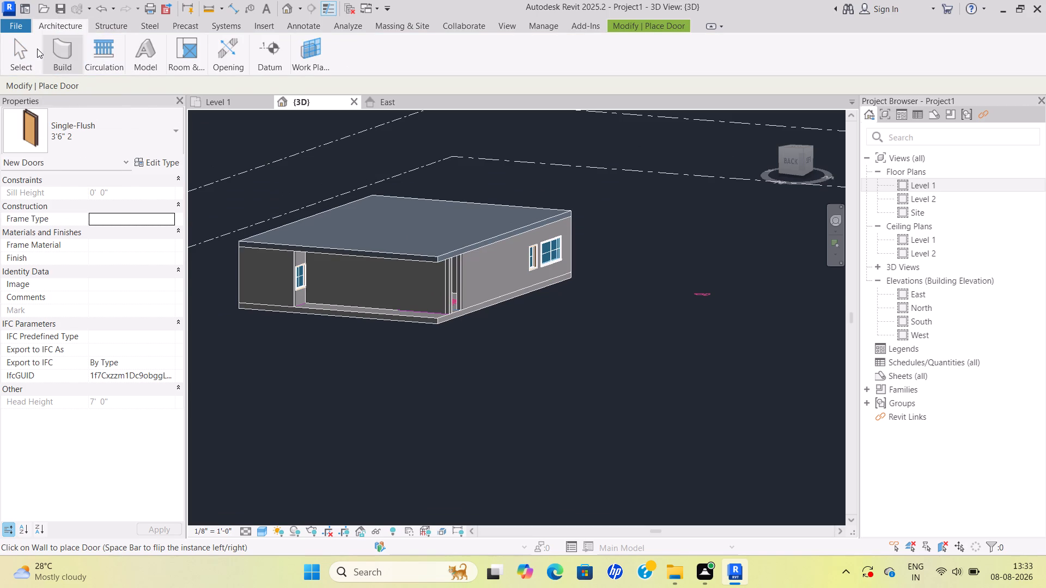
left_click(34, 48)
double_click(58, 24)
left_click(58, 24)
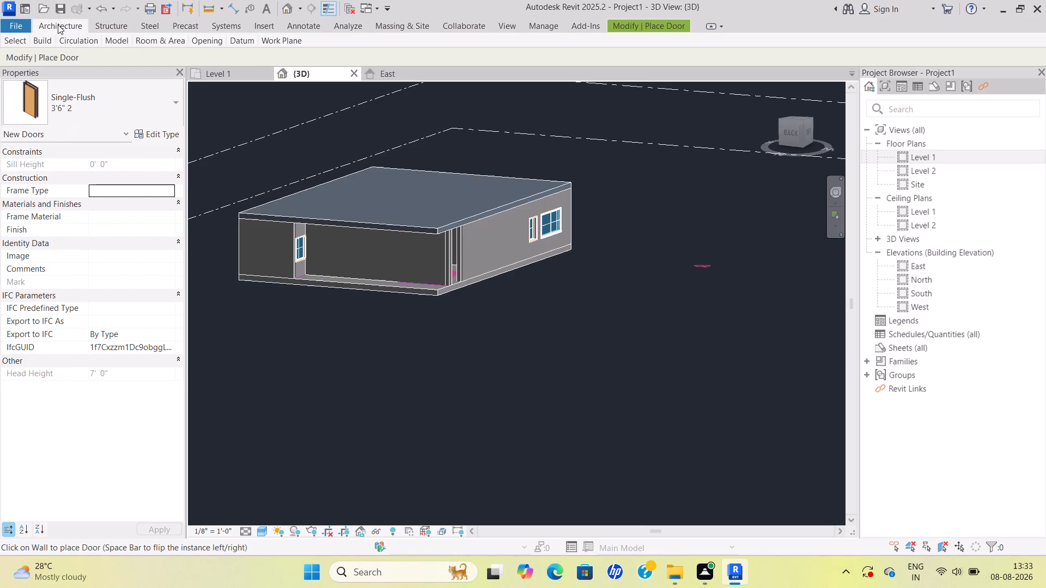
double_click(58, 25)
double_click(65, 27)
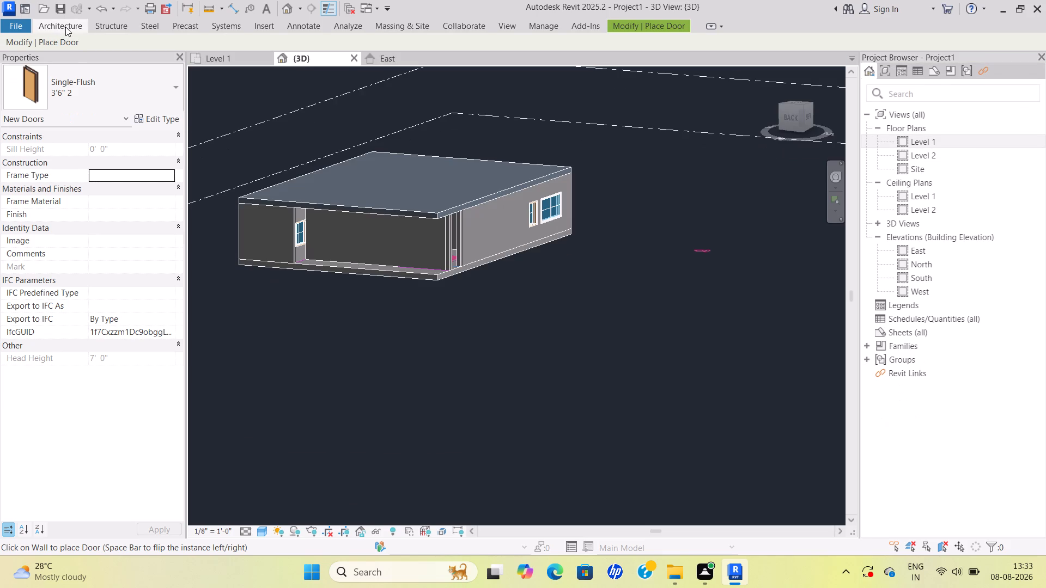
double_click(67, 24)
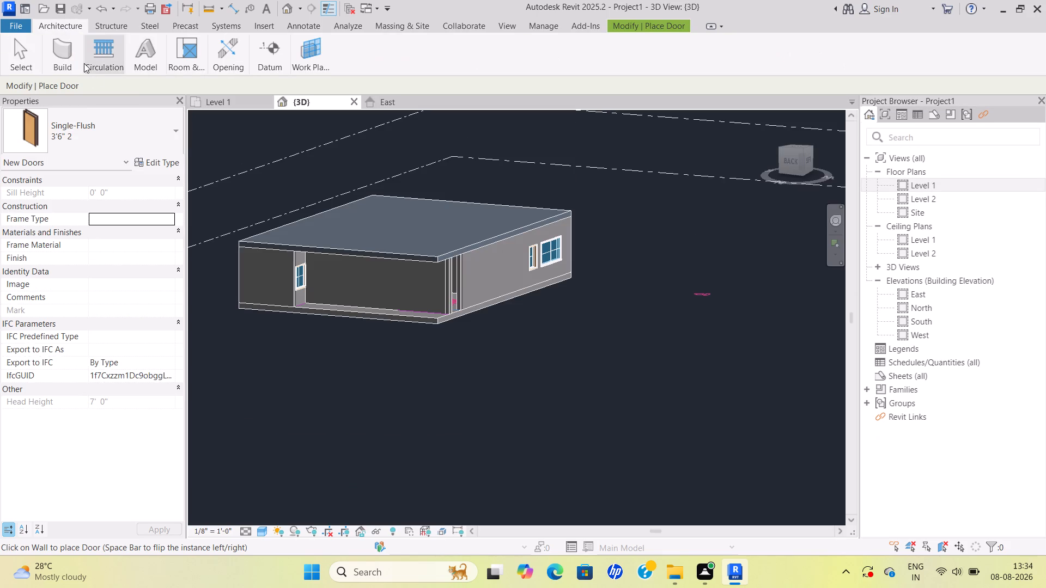
double_click(71, 29)
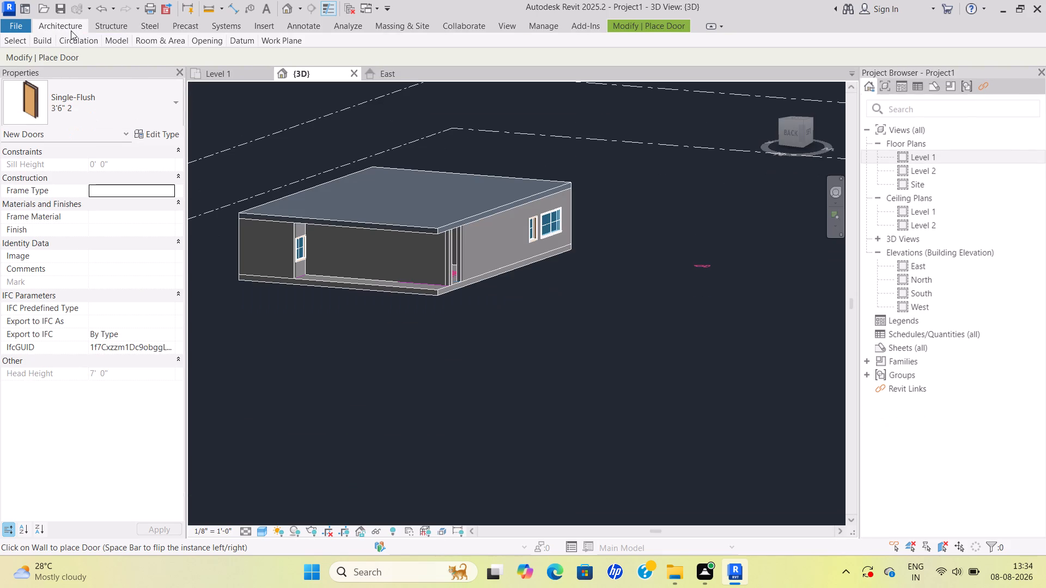
double_click(71, 28)
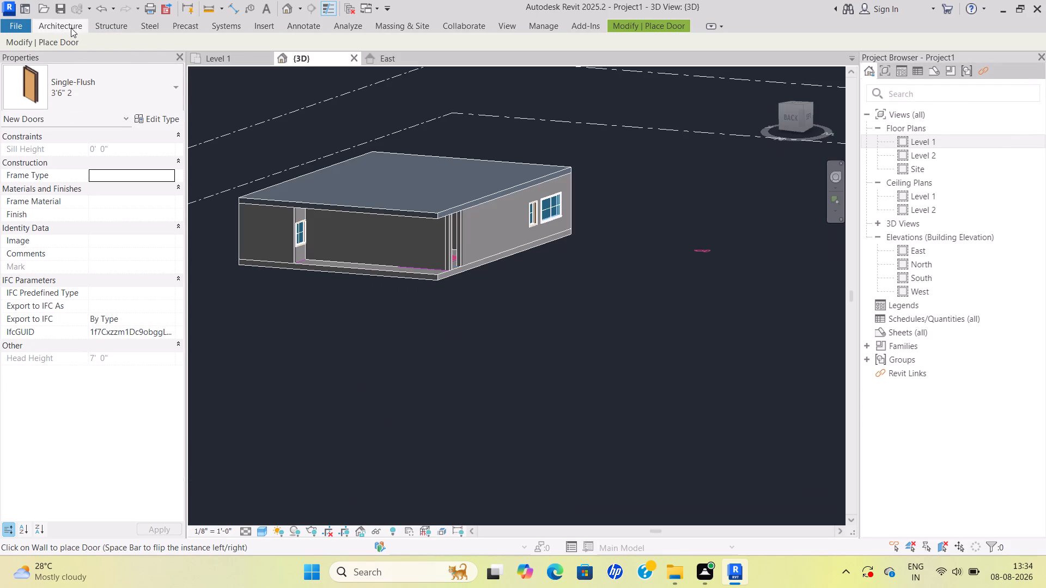
double_click(71, 26)
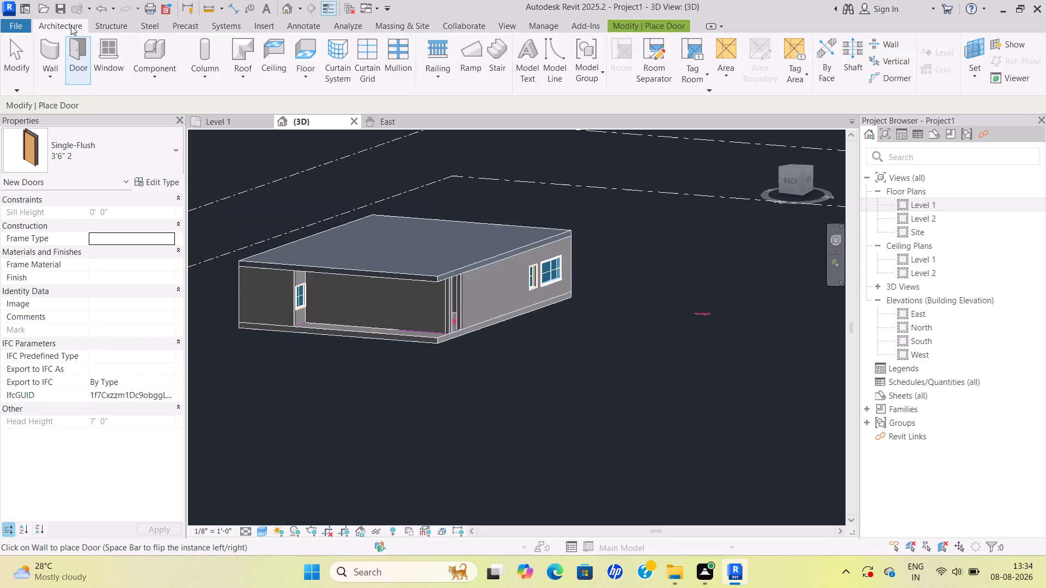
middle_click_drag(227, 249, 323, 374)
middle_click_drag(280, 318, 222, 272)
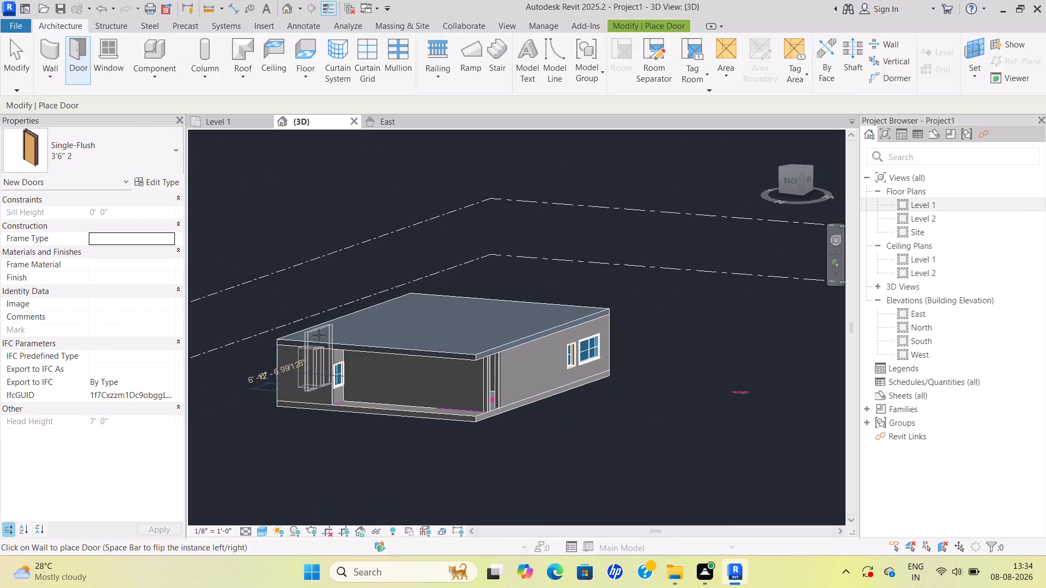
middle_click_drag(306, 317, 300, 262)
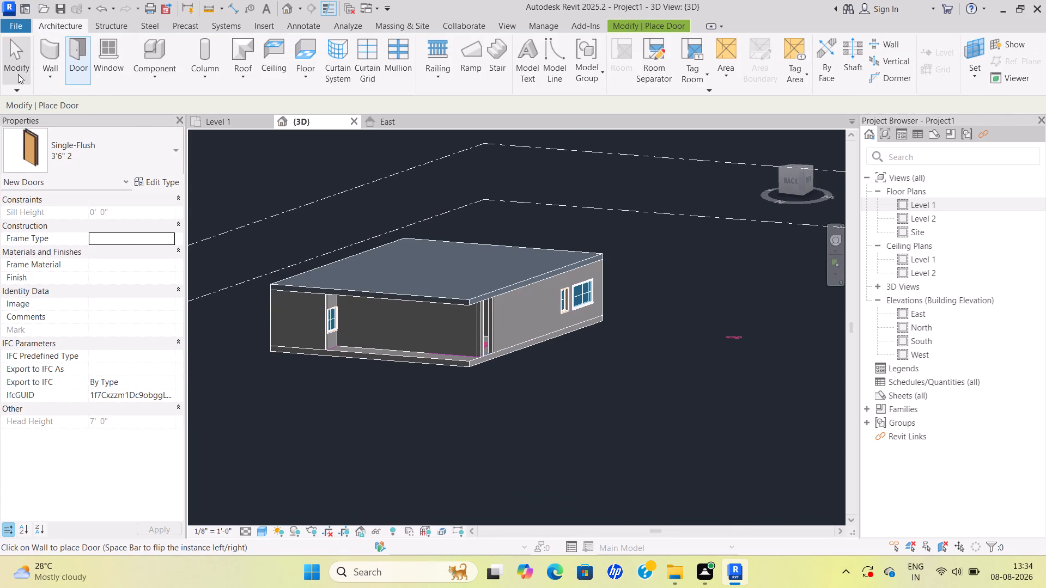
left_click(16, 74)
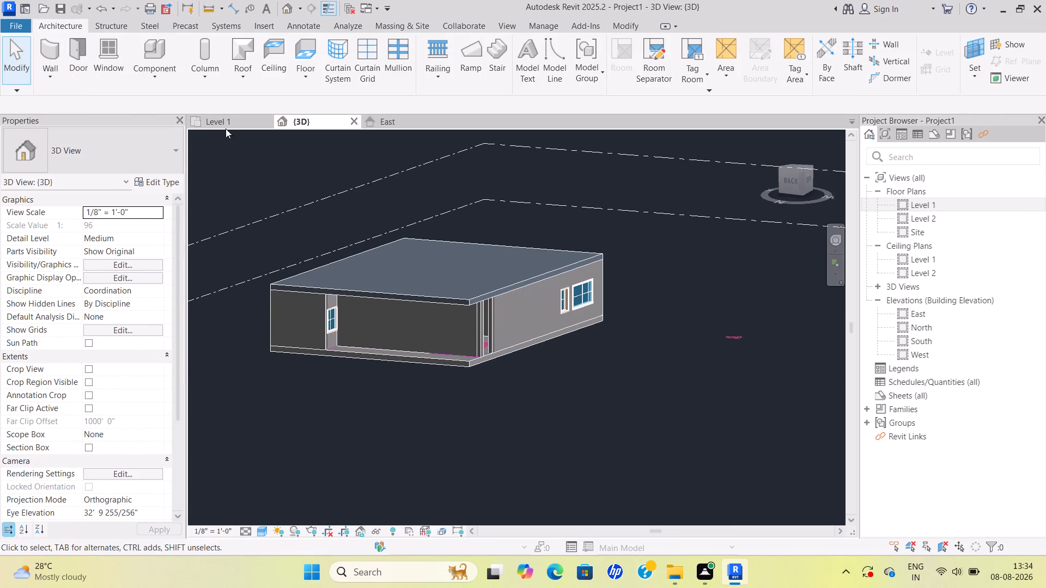
Examine the reception's 9" west wall and its ends around the entrance opening in the Level 1 plan and 3D view.
left_click(227, 116)
scroll(499, 330, "up", 7)
middle_click_drag(481, 339, 468, 308)
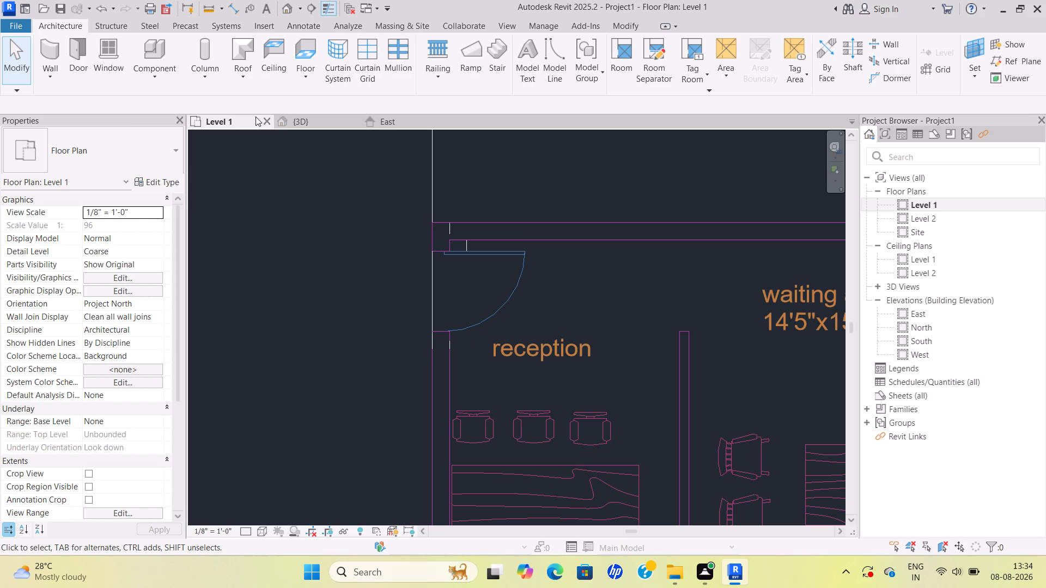
left_click_drag(410, 262, 408, 274)
scroll(467, 235, "down", 10)
scroll(448, 340, "up", 5)
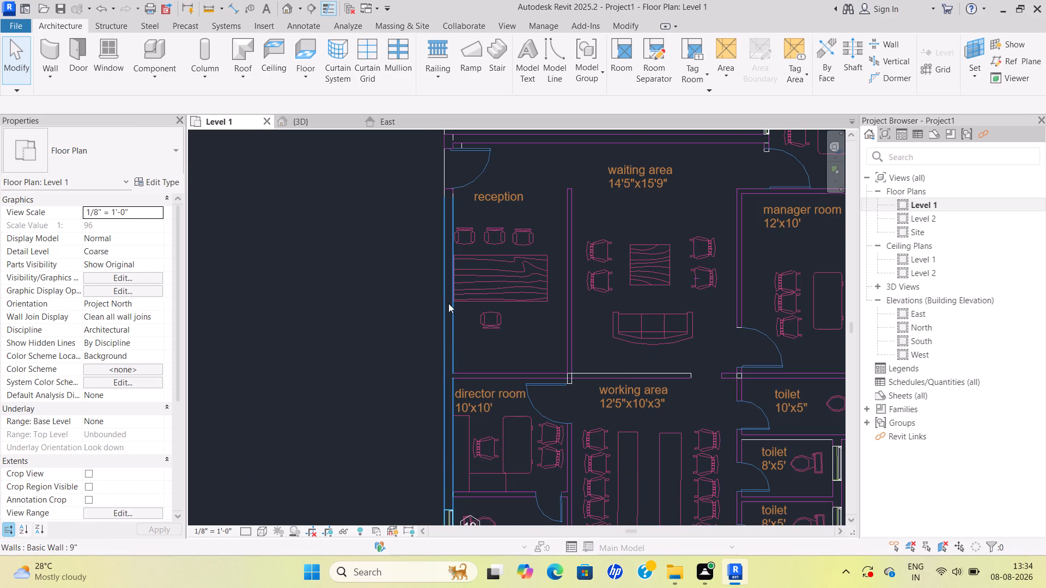
left_click(448, 303)
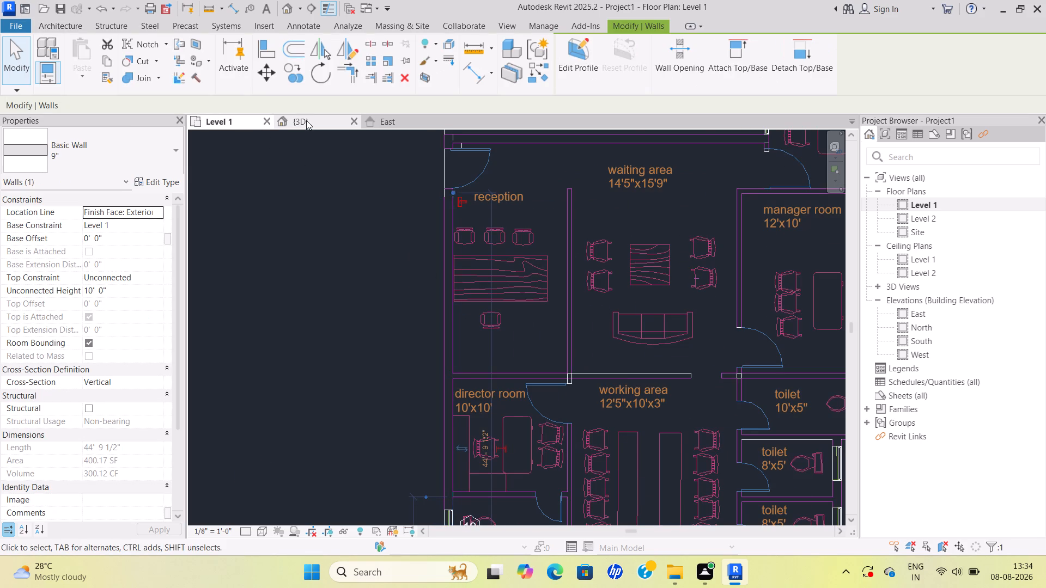
left_click(307, 120)
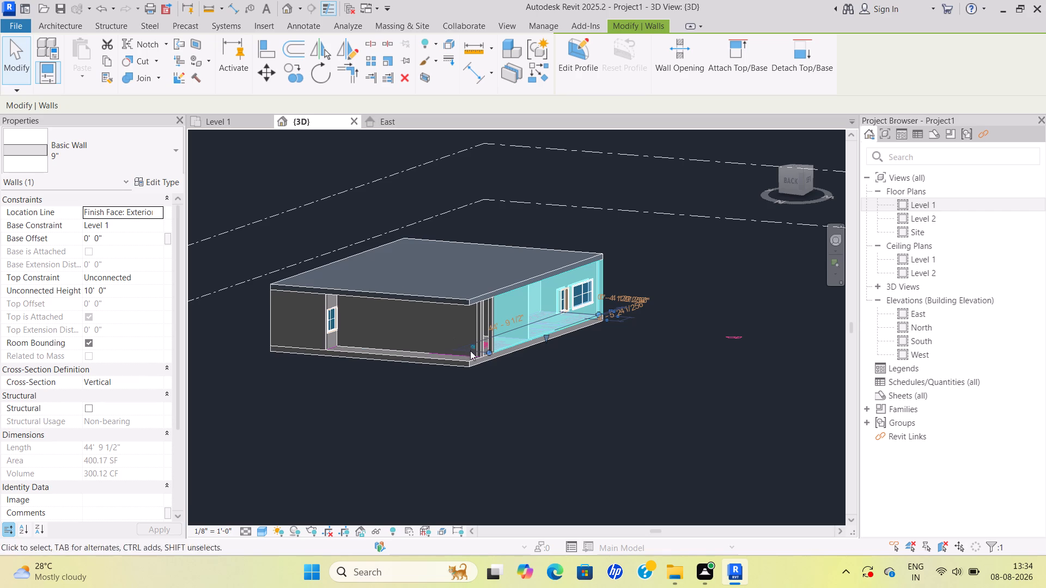
middle_click_drag(470, 372, 376, 395, "shift")
scroll(422, 336, "up", 9)
middle_click_drag(418, 352, 387, 360, "shift")
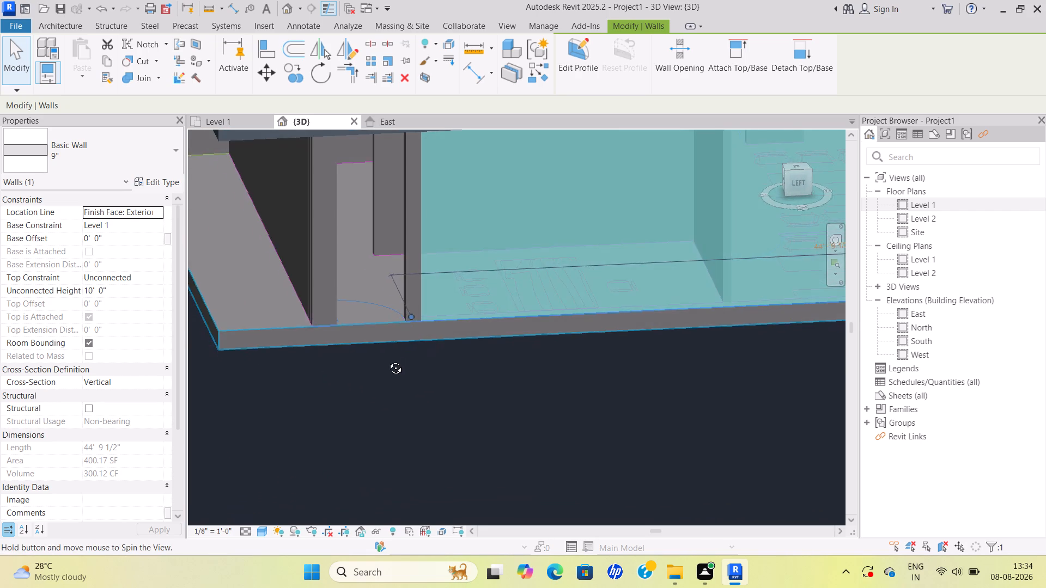
middle_click_drag(387, 360, 379, 409, "shift")
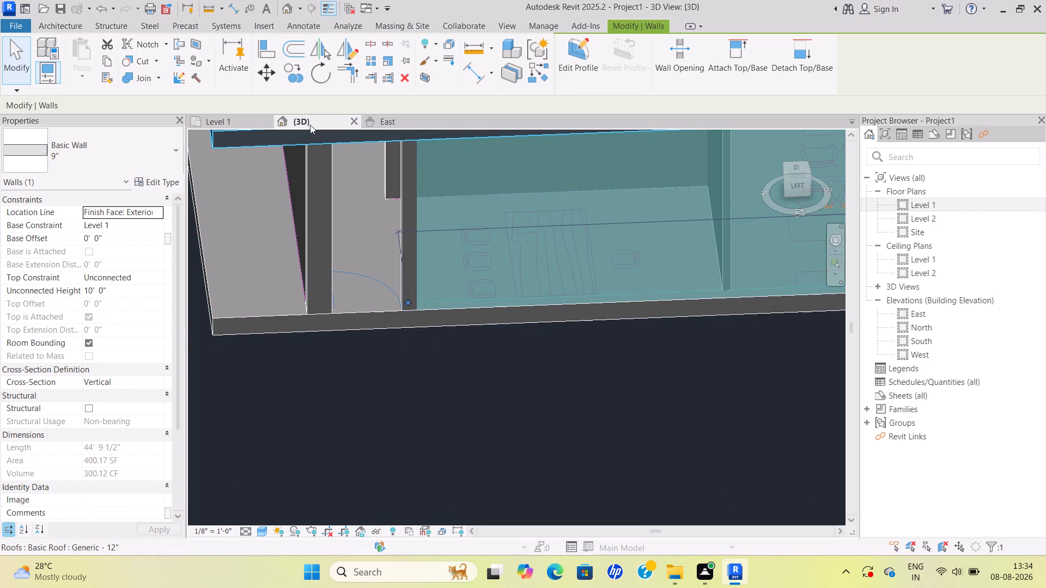
left_click(238, 125)
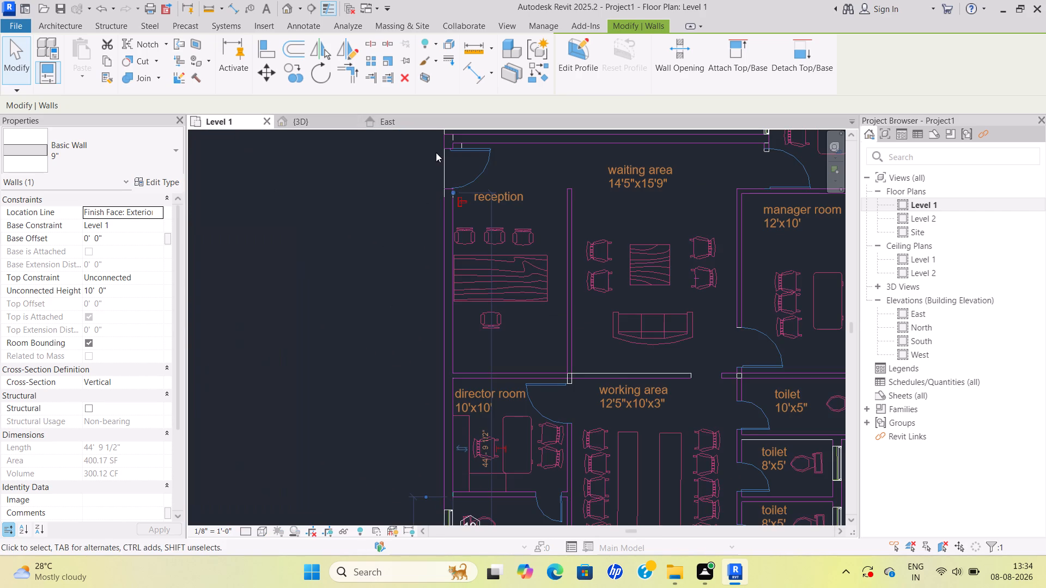
middle_click_drag(449, 233, 444, 290)
scroll(442, 259, "up", 6)
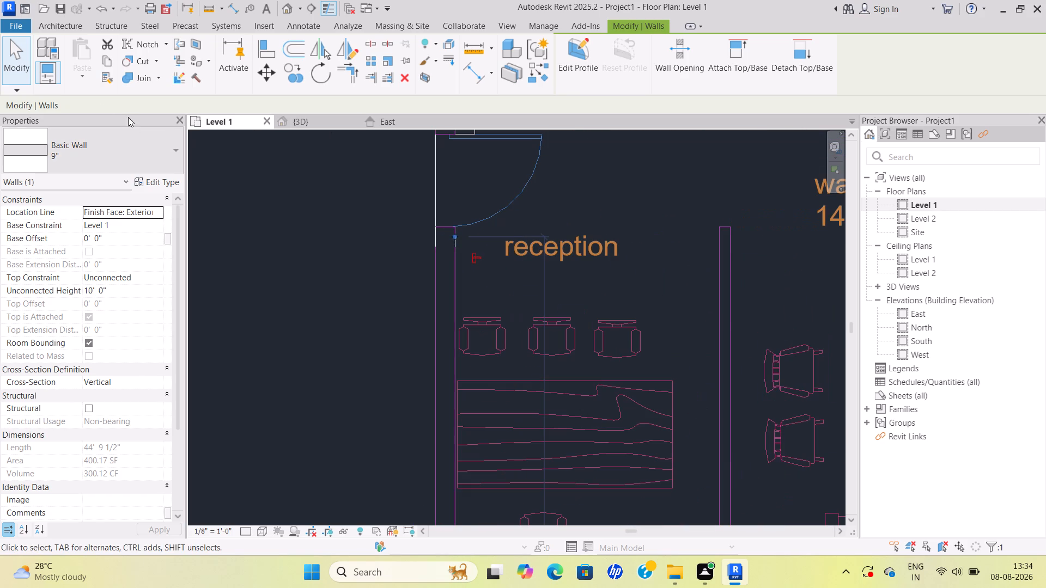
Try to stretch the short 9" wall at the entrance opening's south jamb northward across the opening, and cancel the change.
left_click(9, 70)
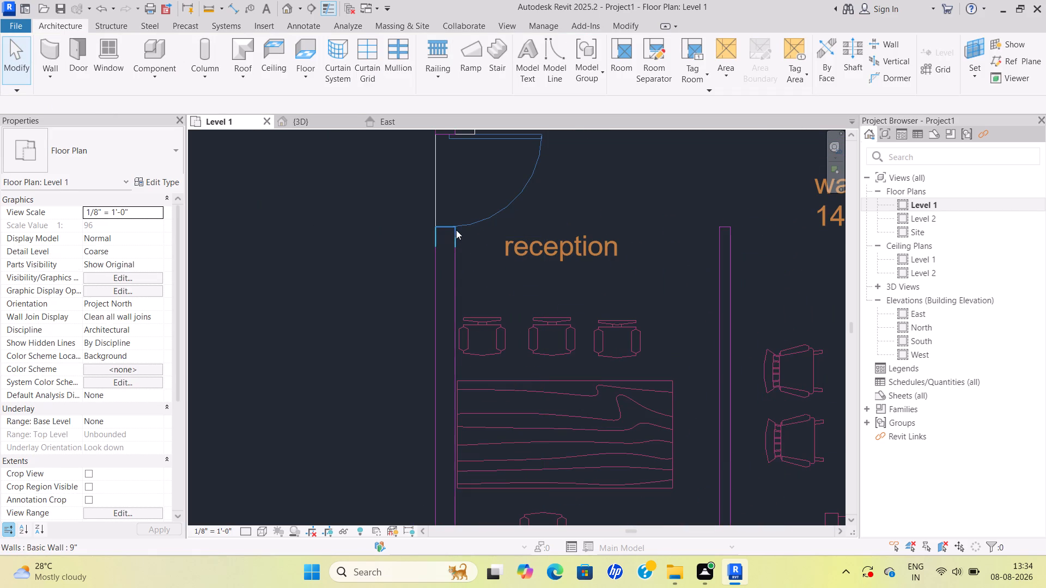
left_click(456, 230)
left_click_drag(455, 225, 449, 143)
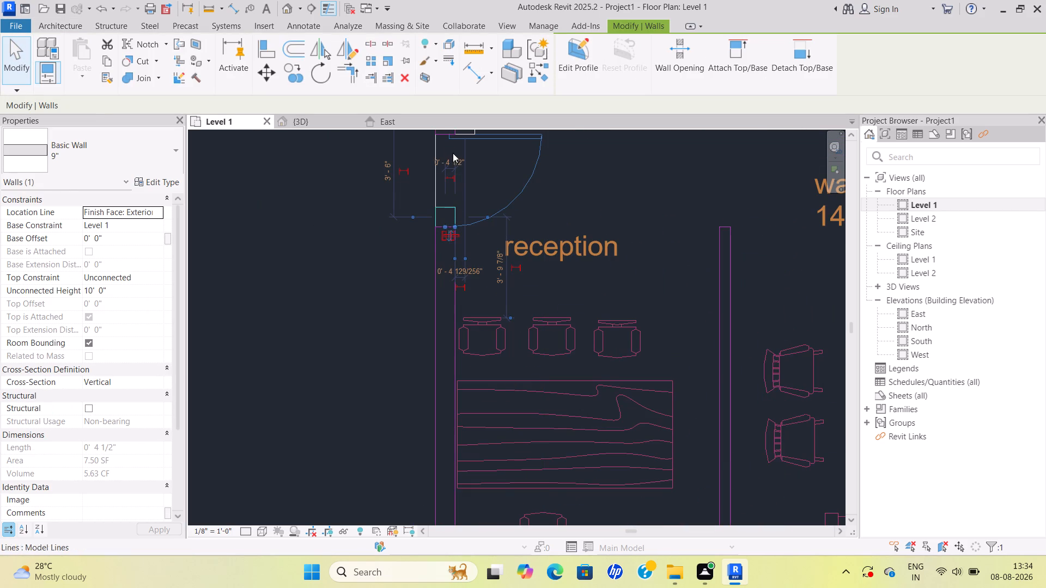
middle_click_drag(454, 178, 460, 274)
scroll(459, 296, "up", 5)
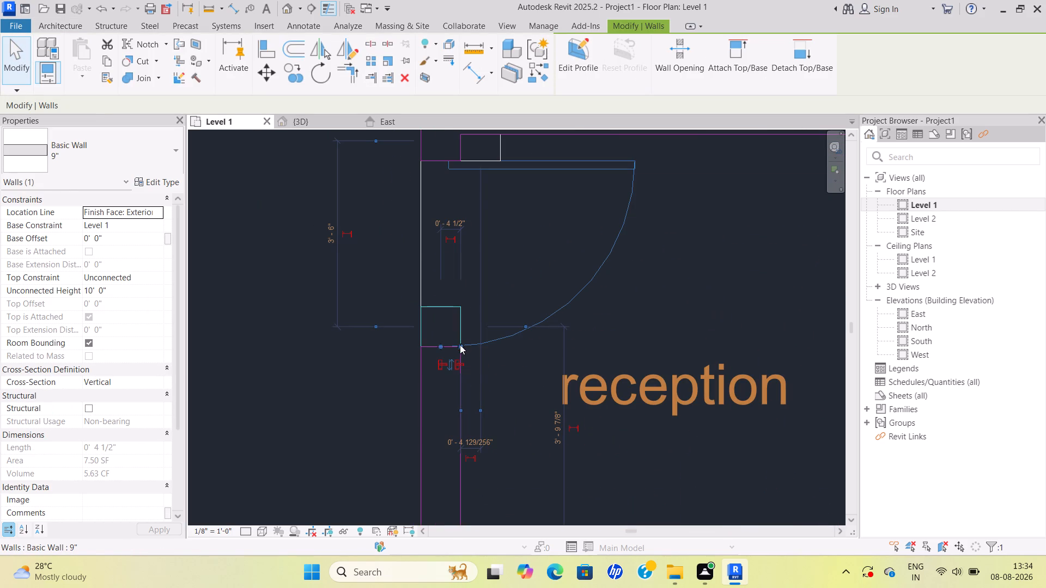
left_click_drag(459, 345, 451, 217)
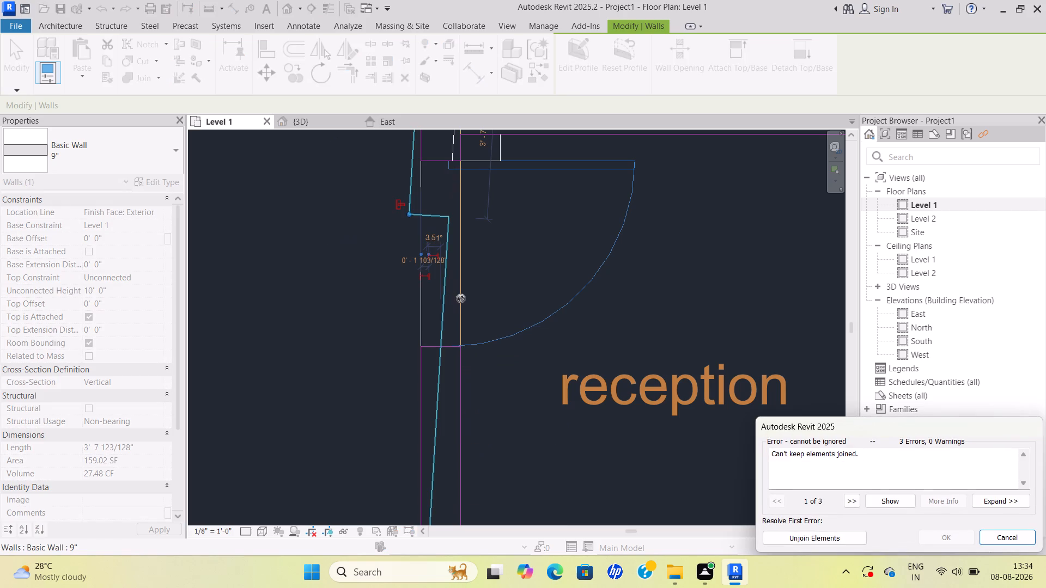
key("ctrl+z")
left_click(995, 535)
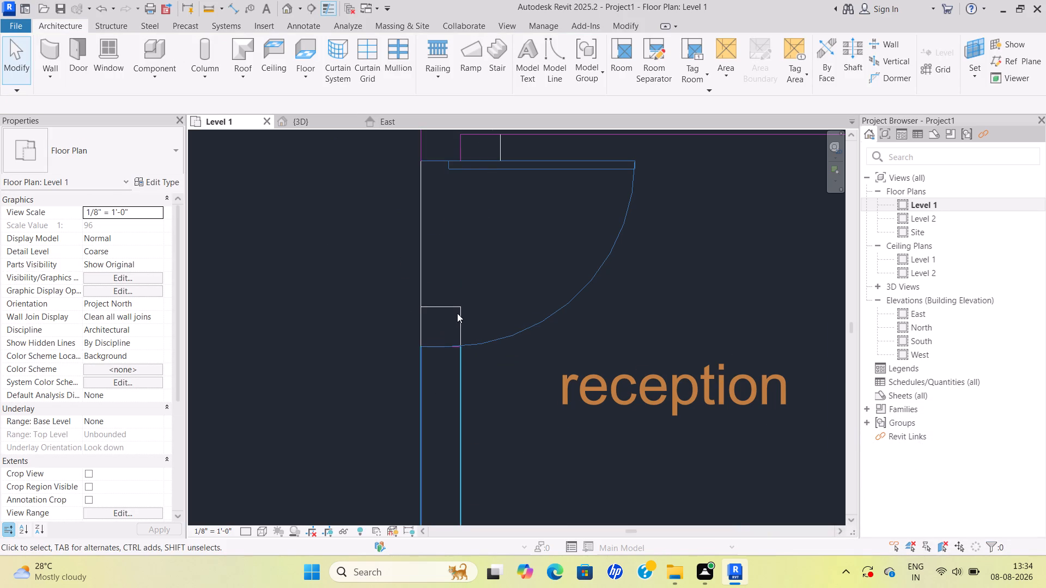
Flip the short 9" wall at the entrance opening's south jamb to the other side of its location line.
left_click(456, 304)
middle_click_drag(465, 334, 496, 400)
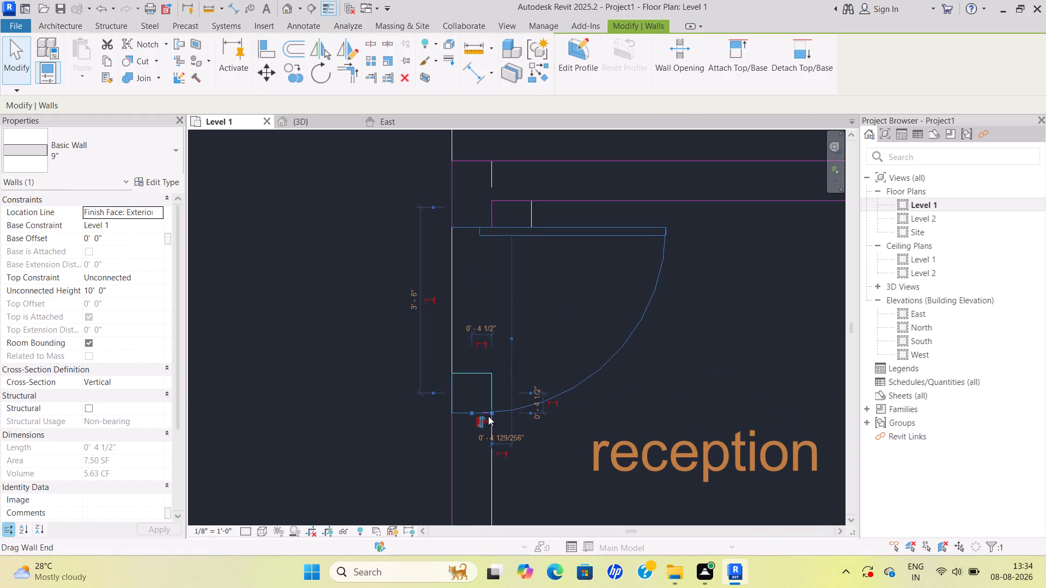
left_click(477, 421)
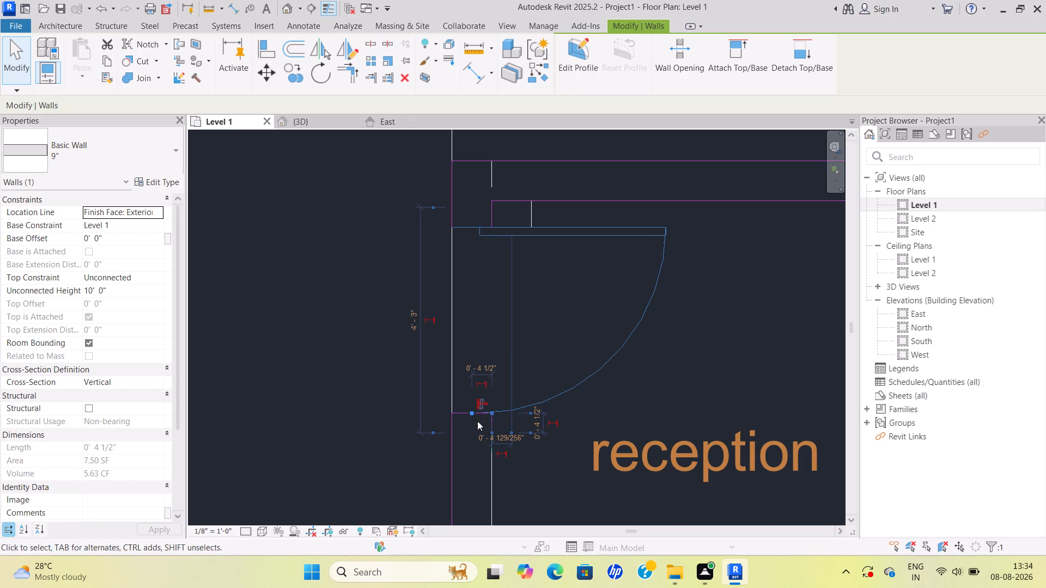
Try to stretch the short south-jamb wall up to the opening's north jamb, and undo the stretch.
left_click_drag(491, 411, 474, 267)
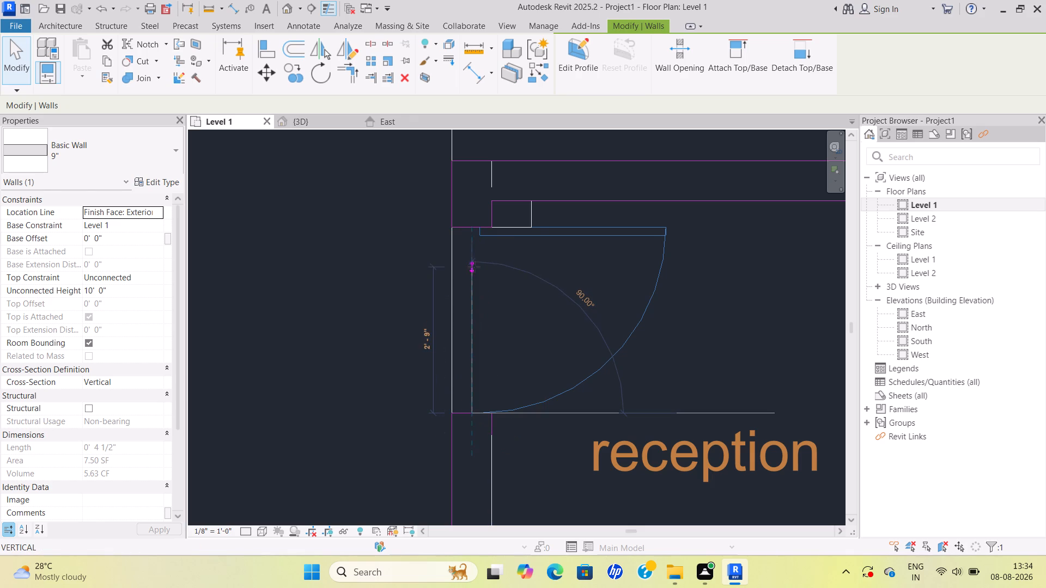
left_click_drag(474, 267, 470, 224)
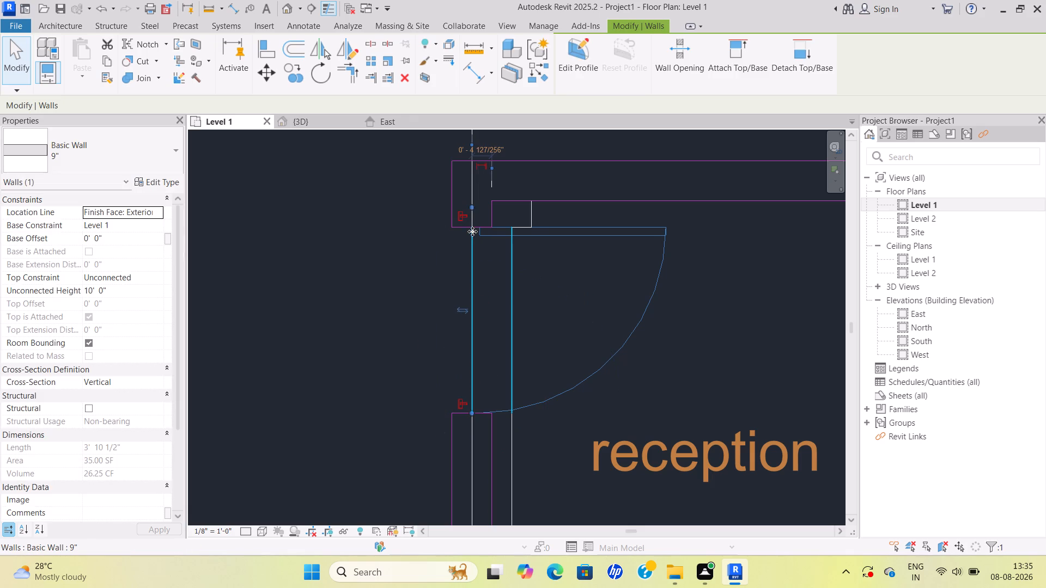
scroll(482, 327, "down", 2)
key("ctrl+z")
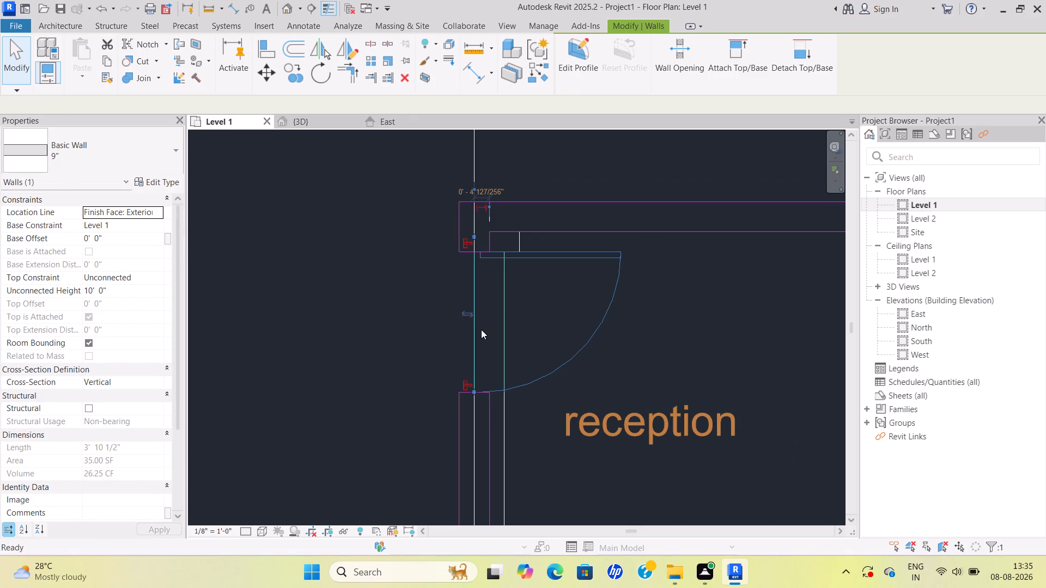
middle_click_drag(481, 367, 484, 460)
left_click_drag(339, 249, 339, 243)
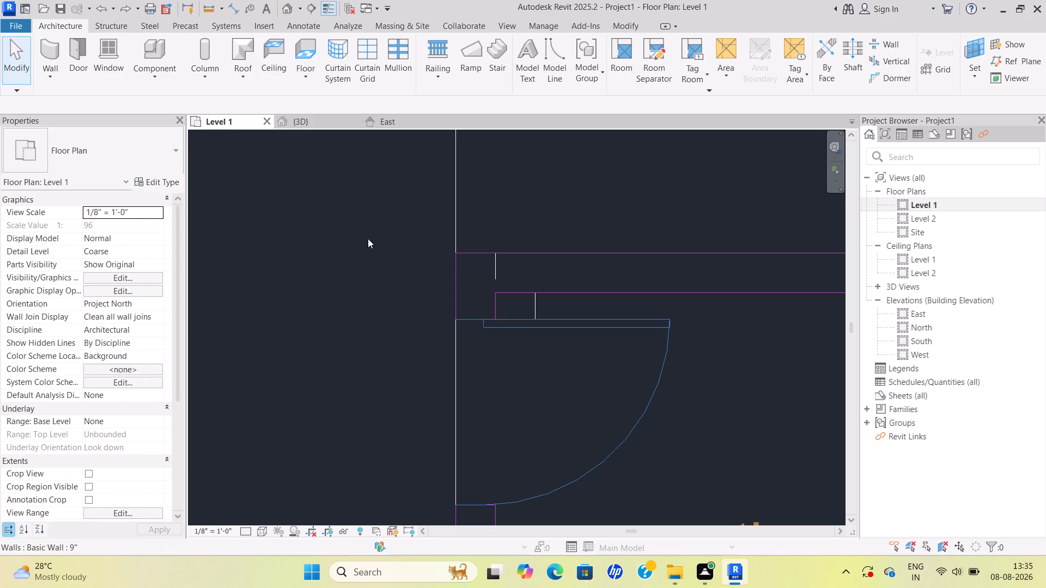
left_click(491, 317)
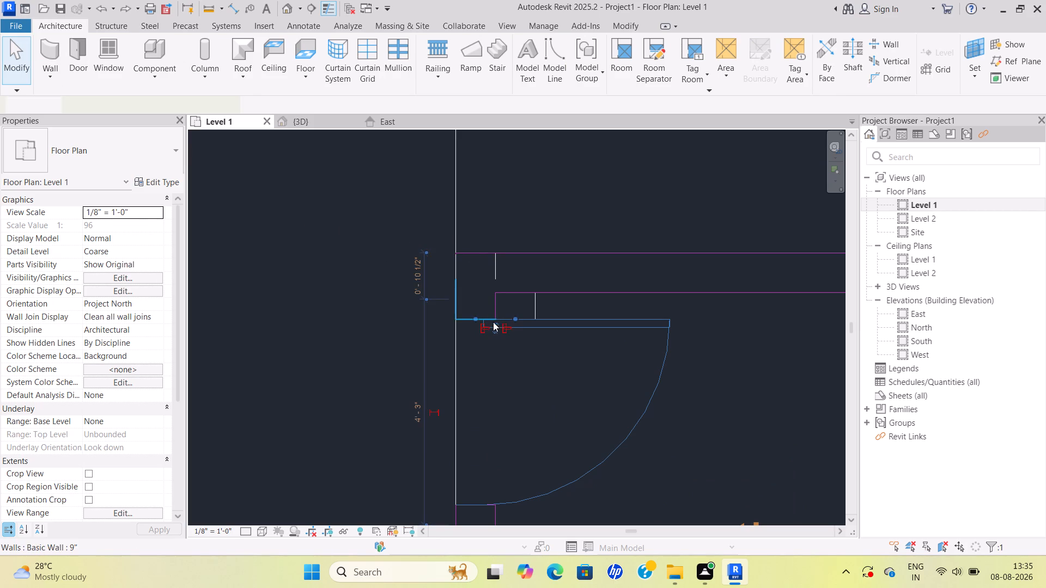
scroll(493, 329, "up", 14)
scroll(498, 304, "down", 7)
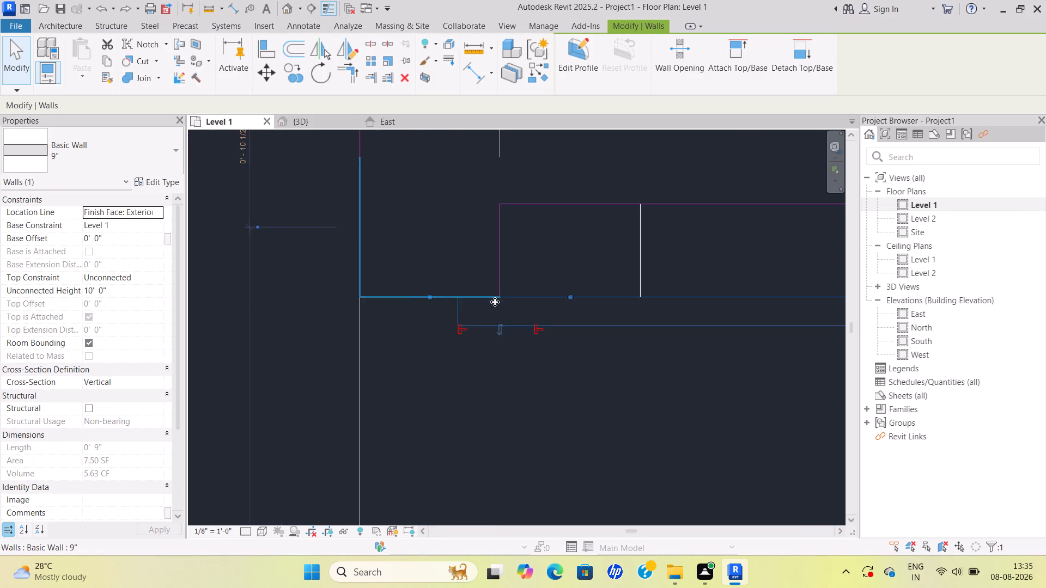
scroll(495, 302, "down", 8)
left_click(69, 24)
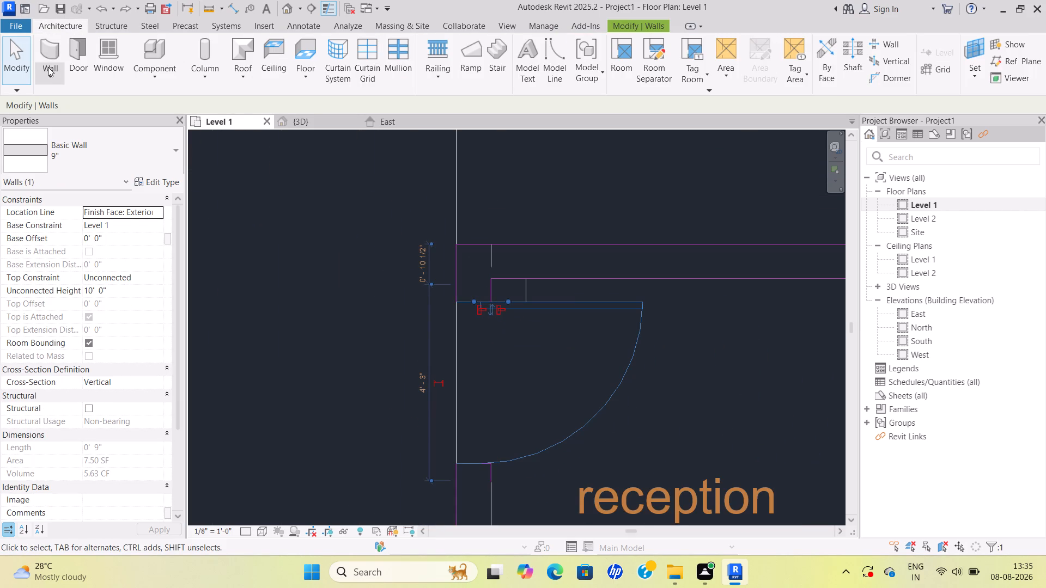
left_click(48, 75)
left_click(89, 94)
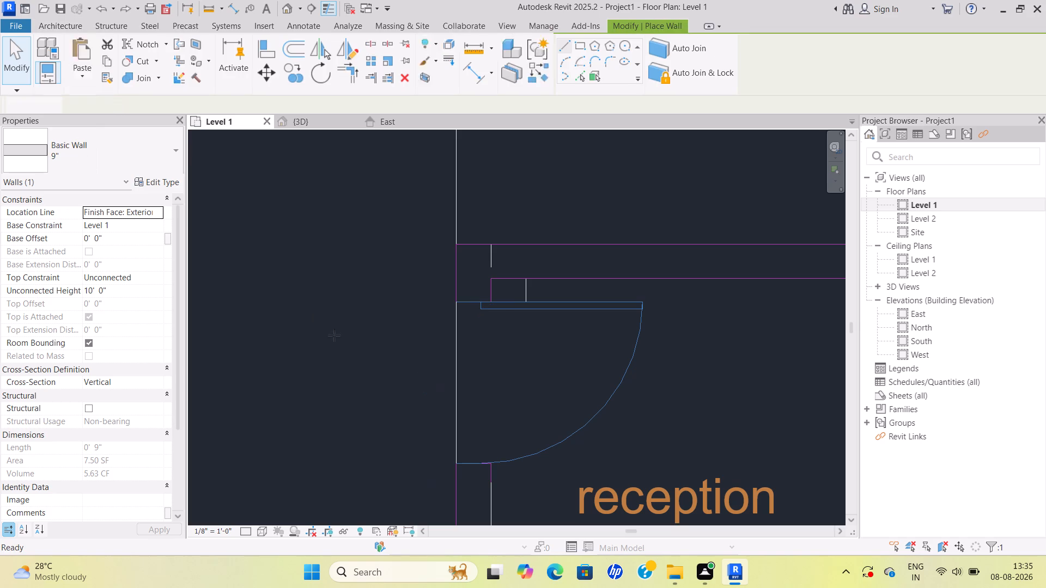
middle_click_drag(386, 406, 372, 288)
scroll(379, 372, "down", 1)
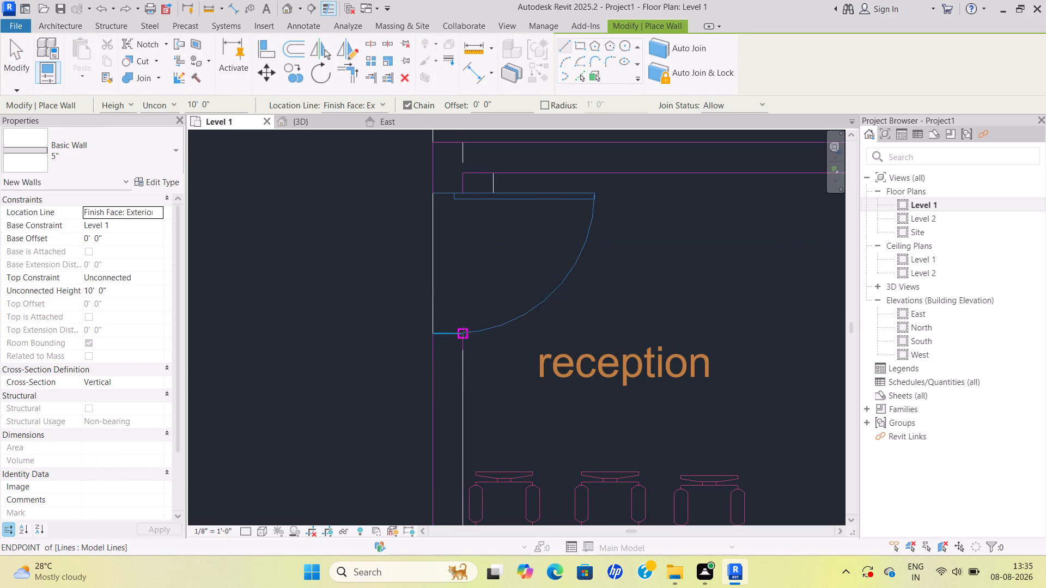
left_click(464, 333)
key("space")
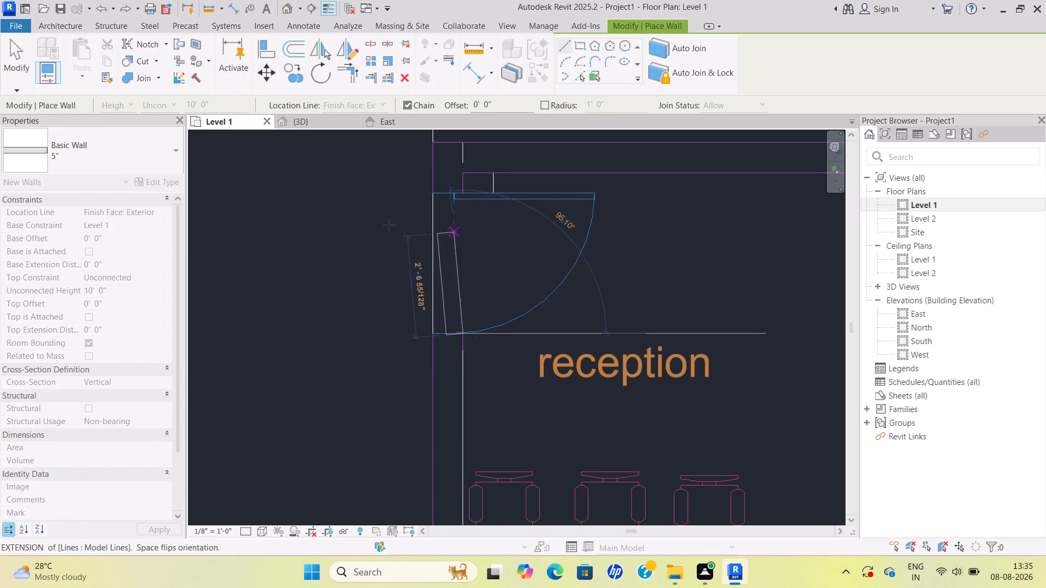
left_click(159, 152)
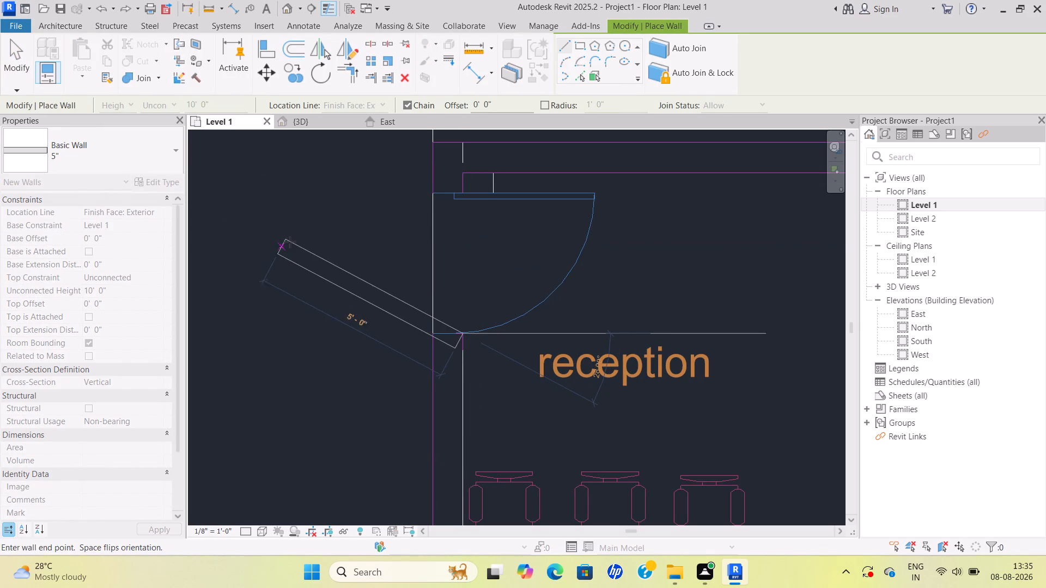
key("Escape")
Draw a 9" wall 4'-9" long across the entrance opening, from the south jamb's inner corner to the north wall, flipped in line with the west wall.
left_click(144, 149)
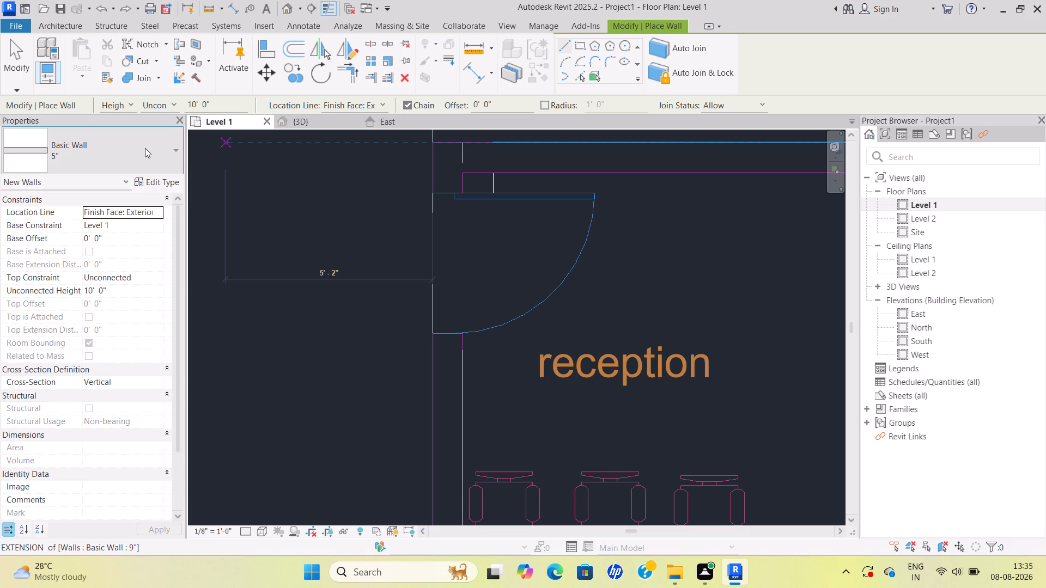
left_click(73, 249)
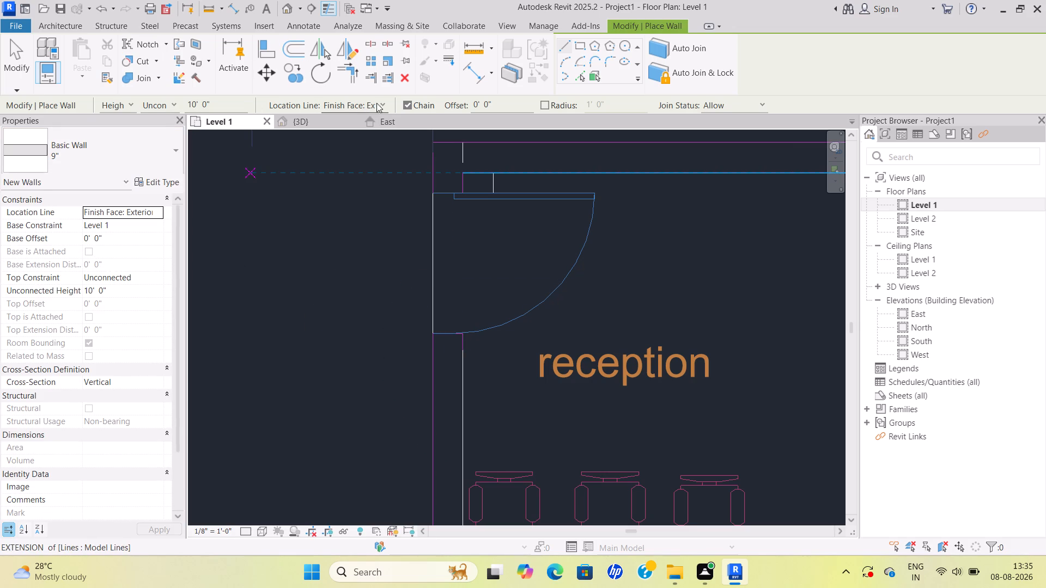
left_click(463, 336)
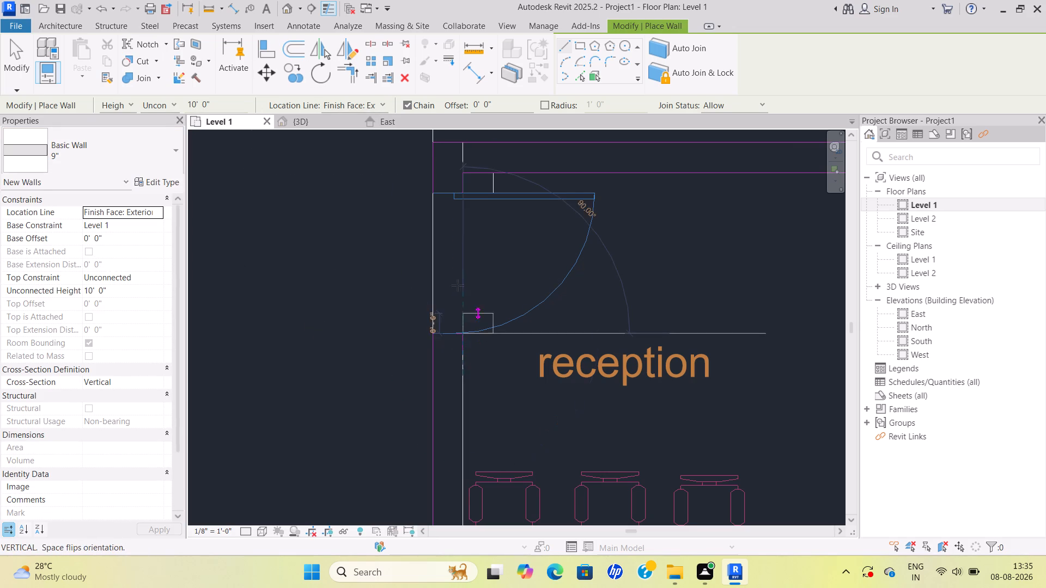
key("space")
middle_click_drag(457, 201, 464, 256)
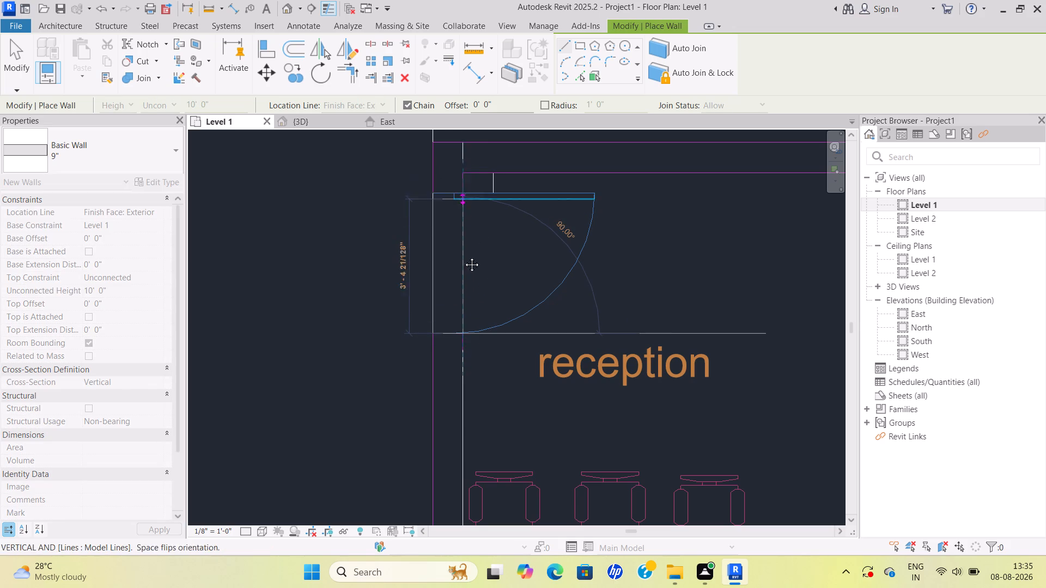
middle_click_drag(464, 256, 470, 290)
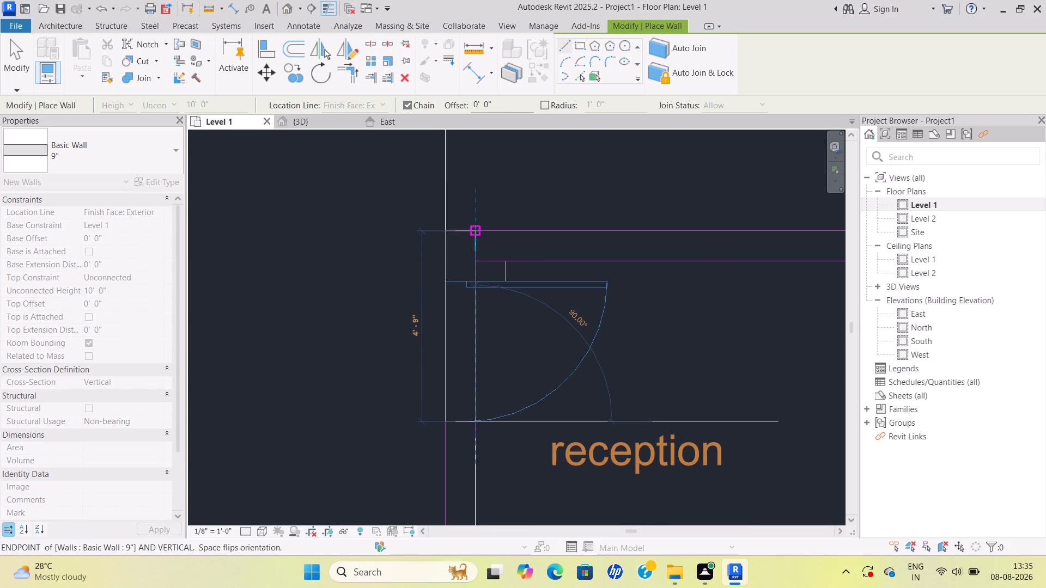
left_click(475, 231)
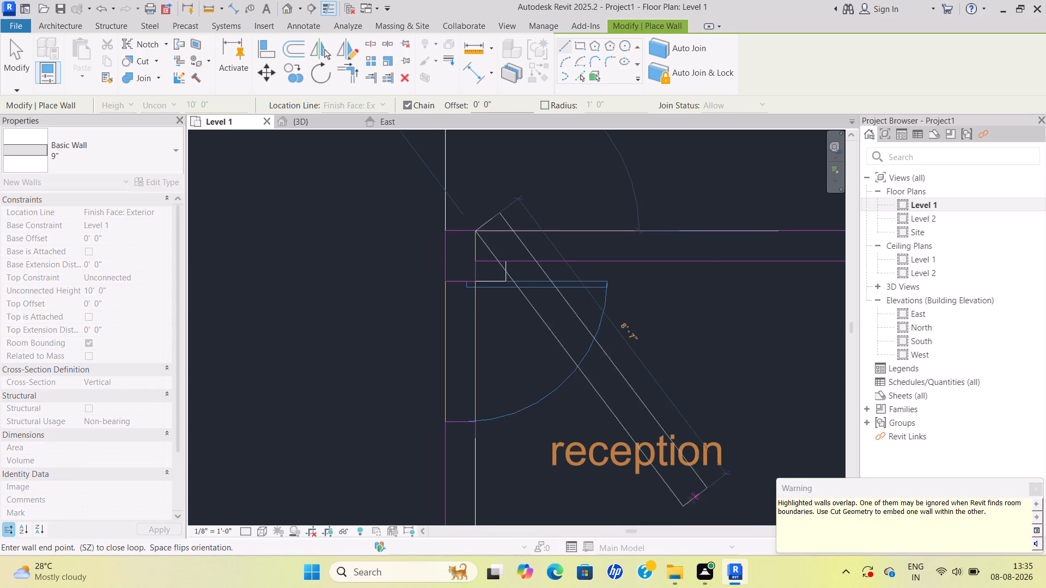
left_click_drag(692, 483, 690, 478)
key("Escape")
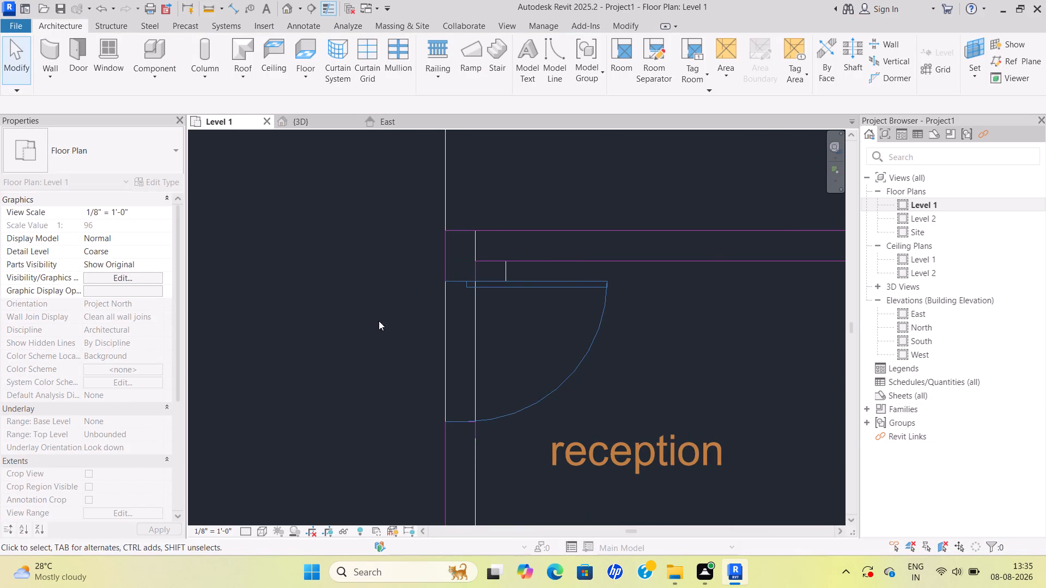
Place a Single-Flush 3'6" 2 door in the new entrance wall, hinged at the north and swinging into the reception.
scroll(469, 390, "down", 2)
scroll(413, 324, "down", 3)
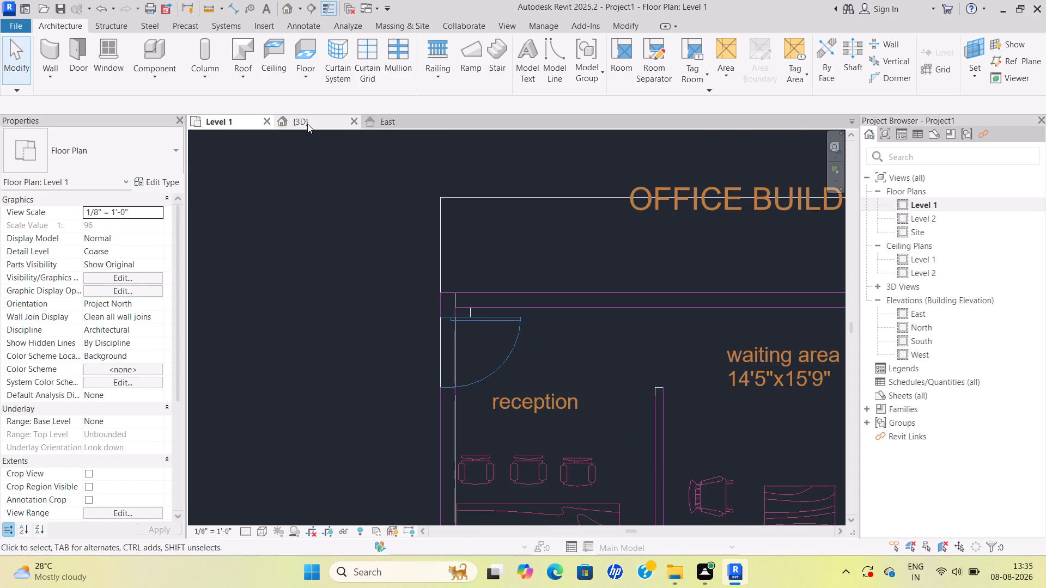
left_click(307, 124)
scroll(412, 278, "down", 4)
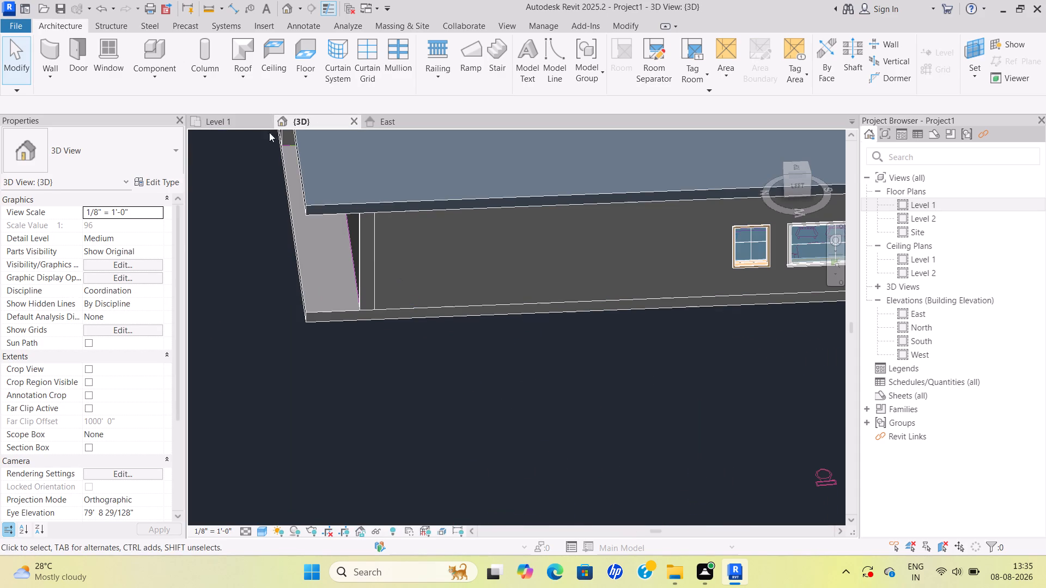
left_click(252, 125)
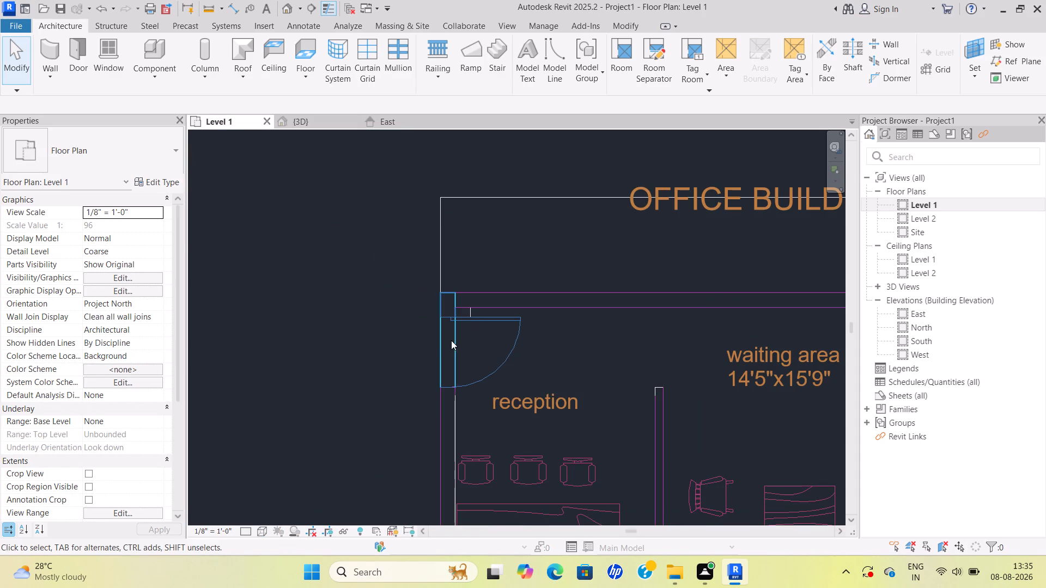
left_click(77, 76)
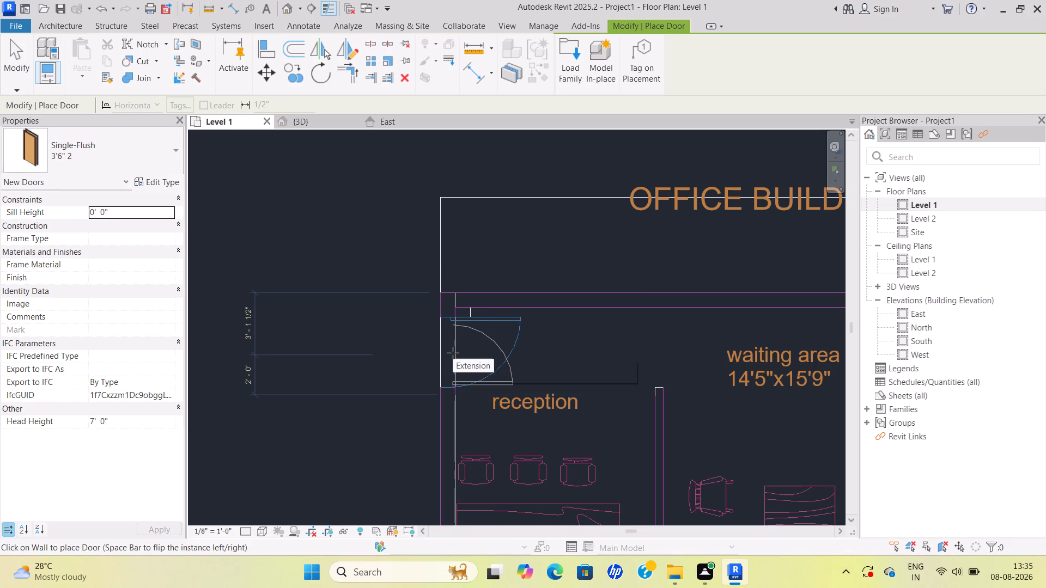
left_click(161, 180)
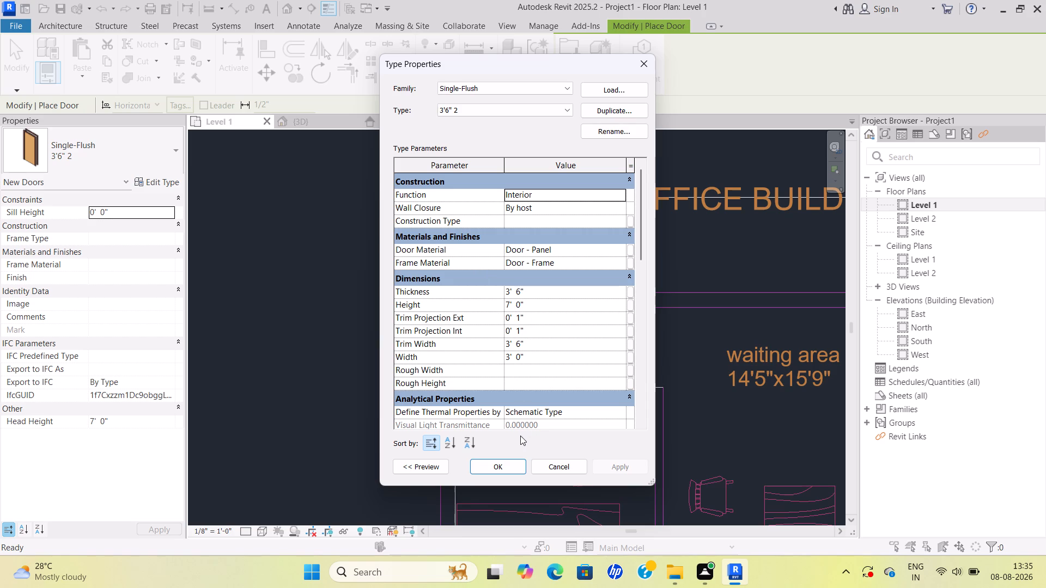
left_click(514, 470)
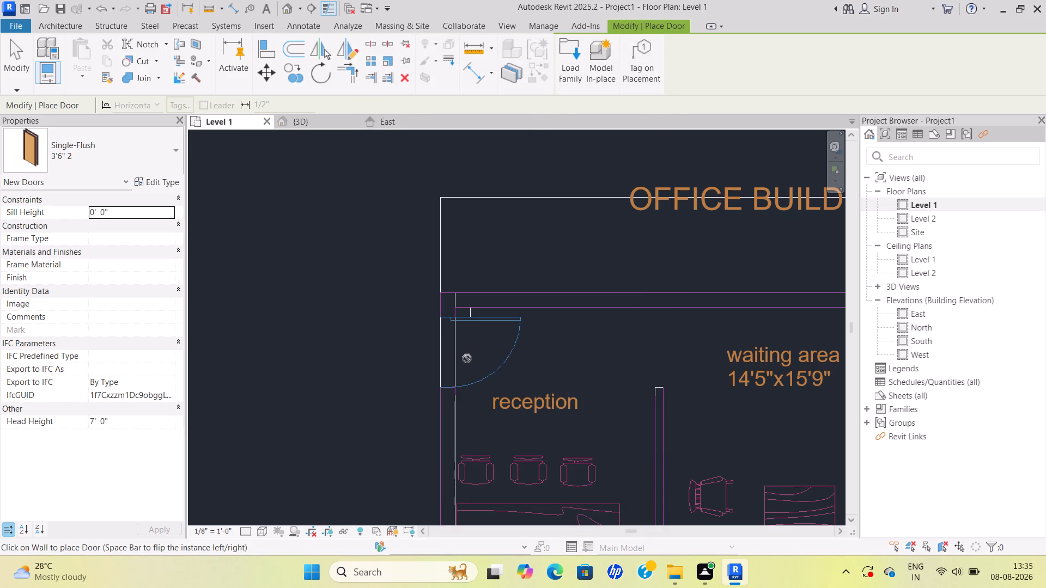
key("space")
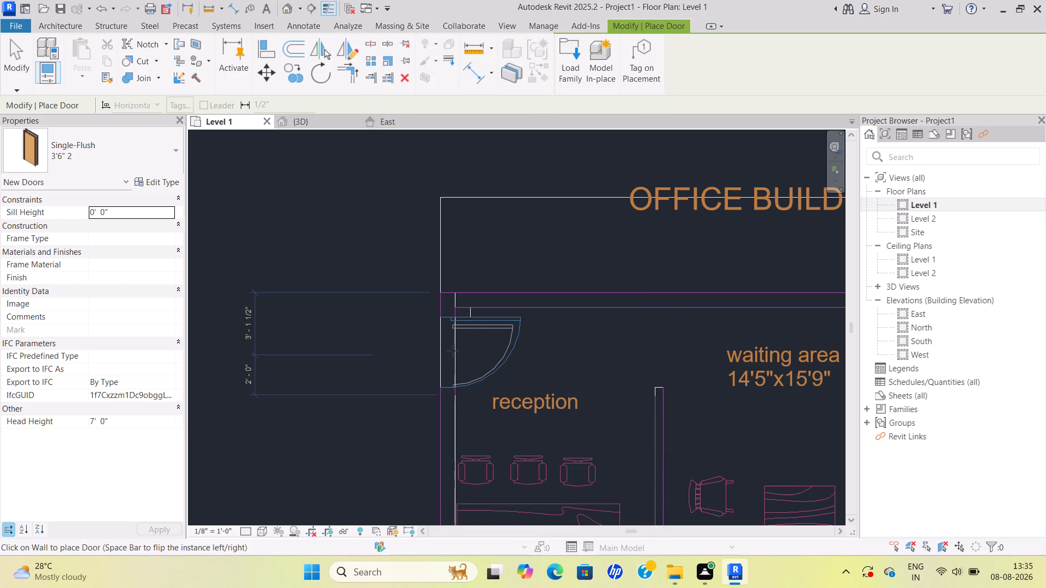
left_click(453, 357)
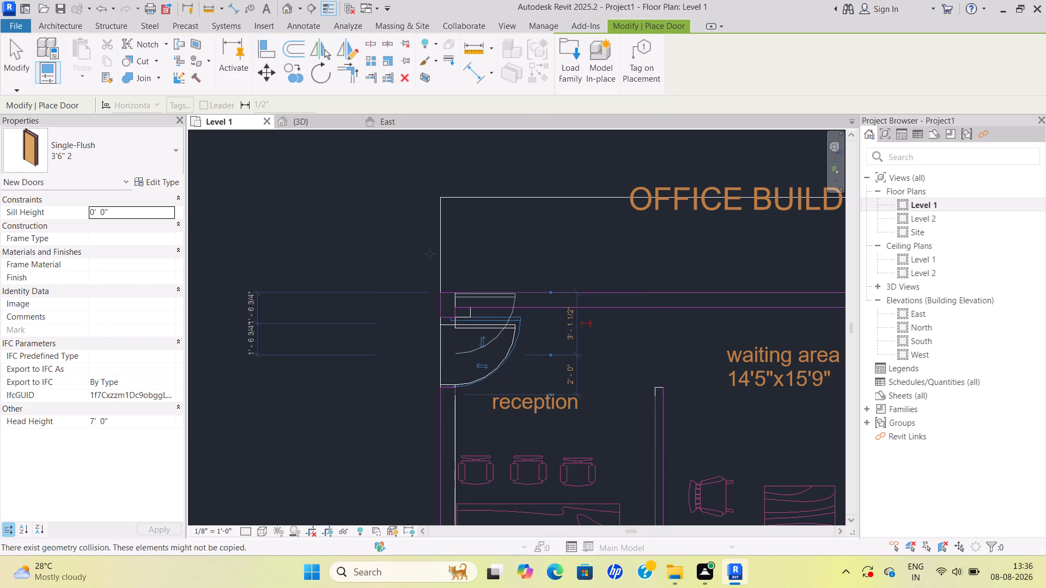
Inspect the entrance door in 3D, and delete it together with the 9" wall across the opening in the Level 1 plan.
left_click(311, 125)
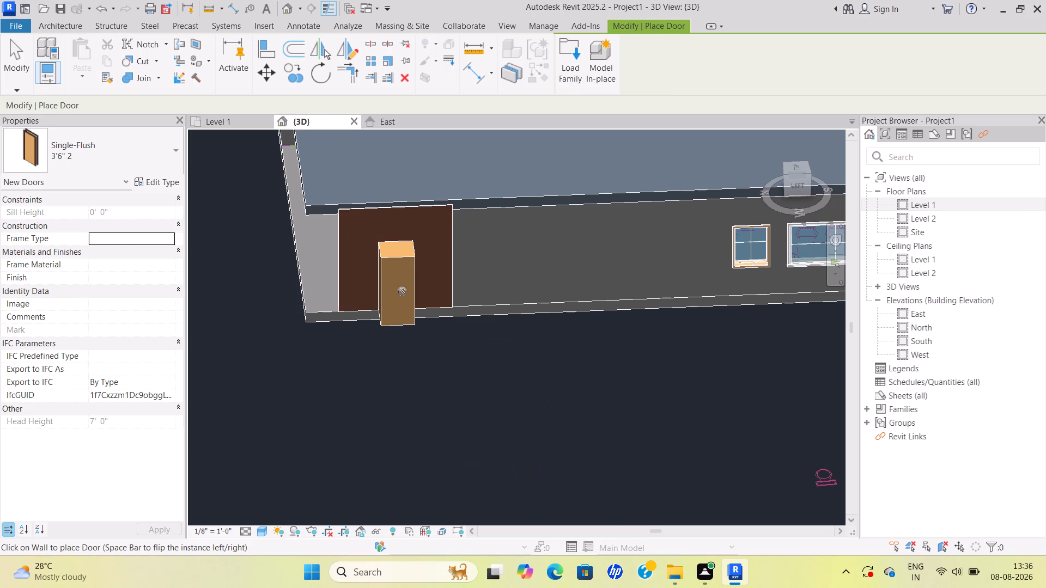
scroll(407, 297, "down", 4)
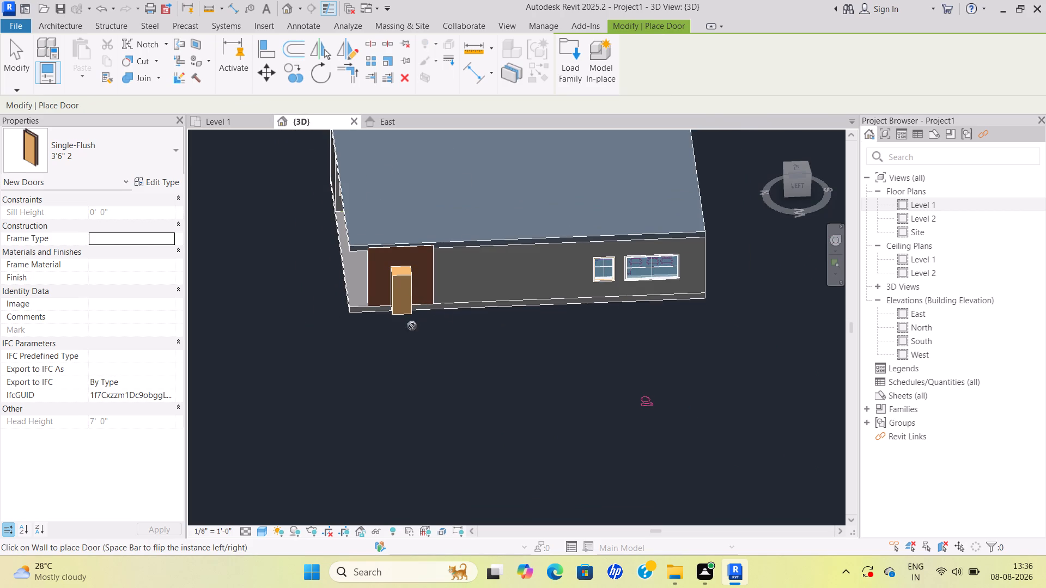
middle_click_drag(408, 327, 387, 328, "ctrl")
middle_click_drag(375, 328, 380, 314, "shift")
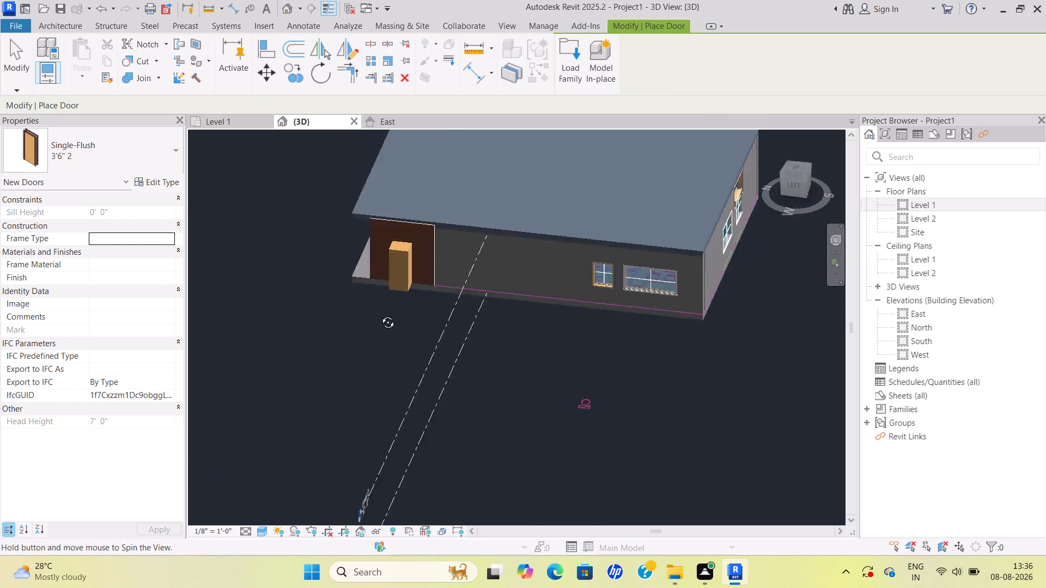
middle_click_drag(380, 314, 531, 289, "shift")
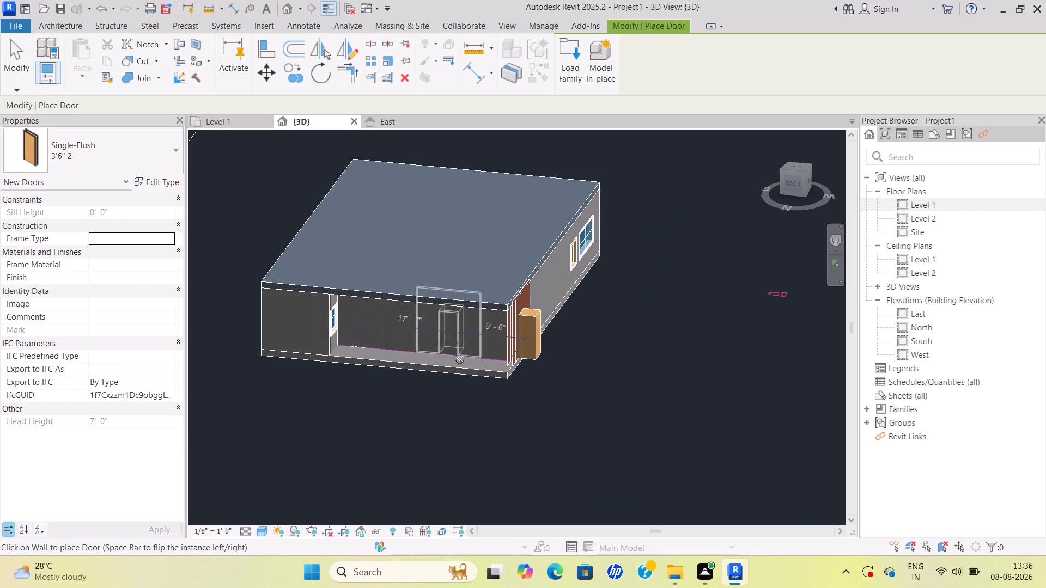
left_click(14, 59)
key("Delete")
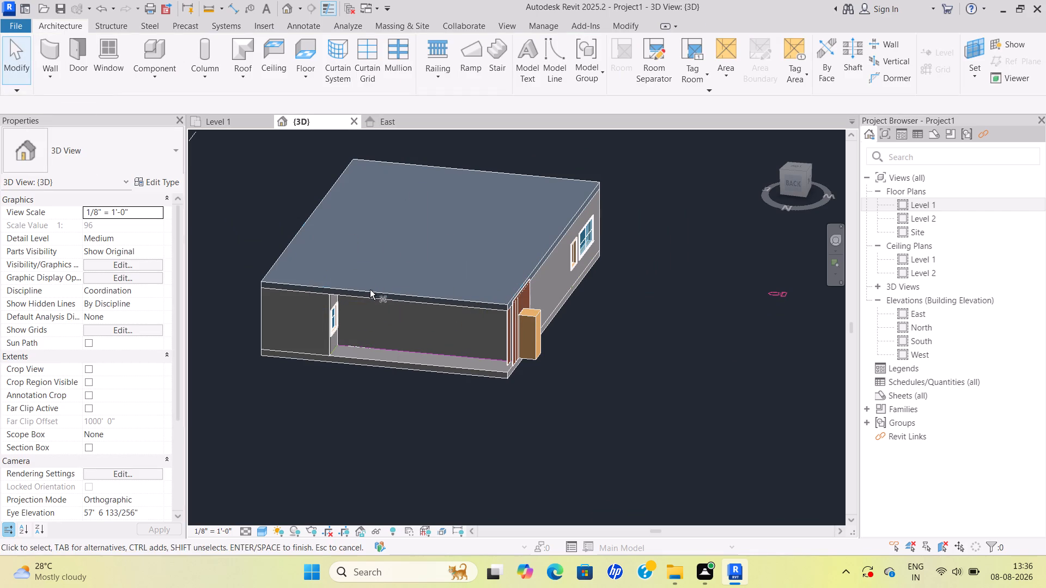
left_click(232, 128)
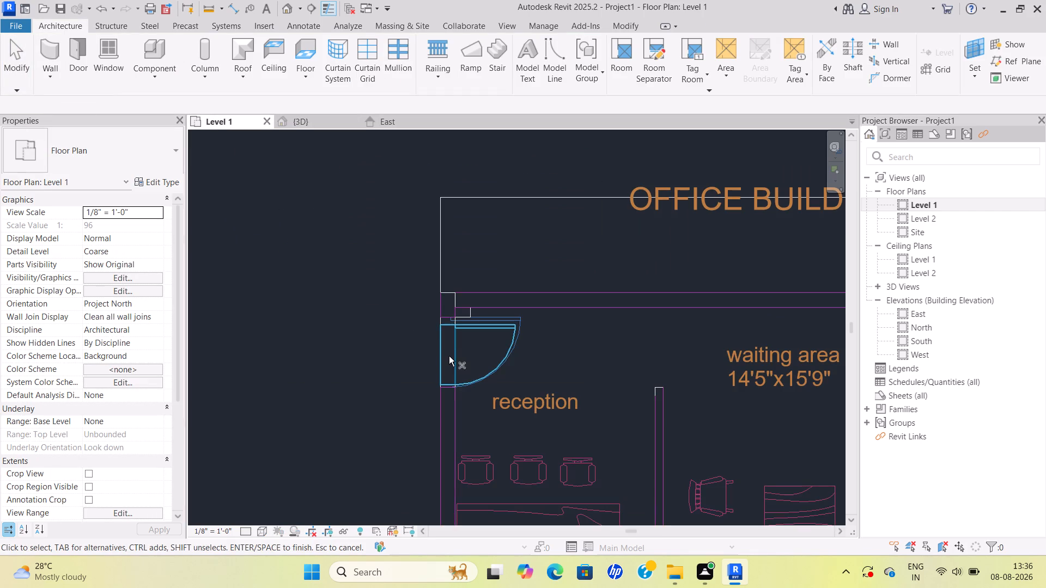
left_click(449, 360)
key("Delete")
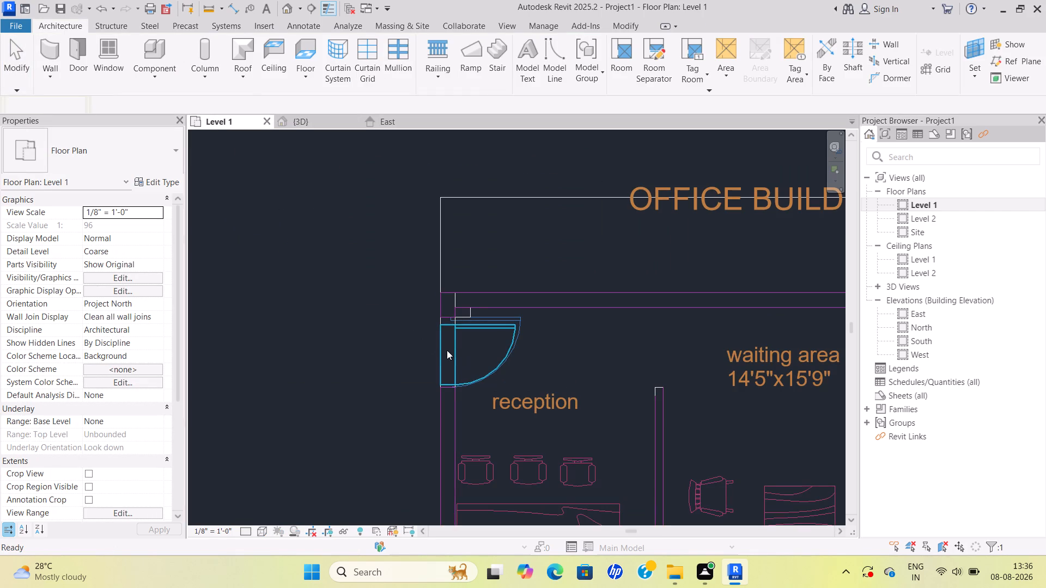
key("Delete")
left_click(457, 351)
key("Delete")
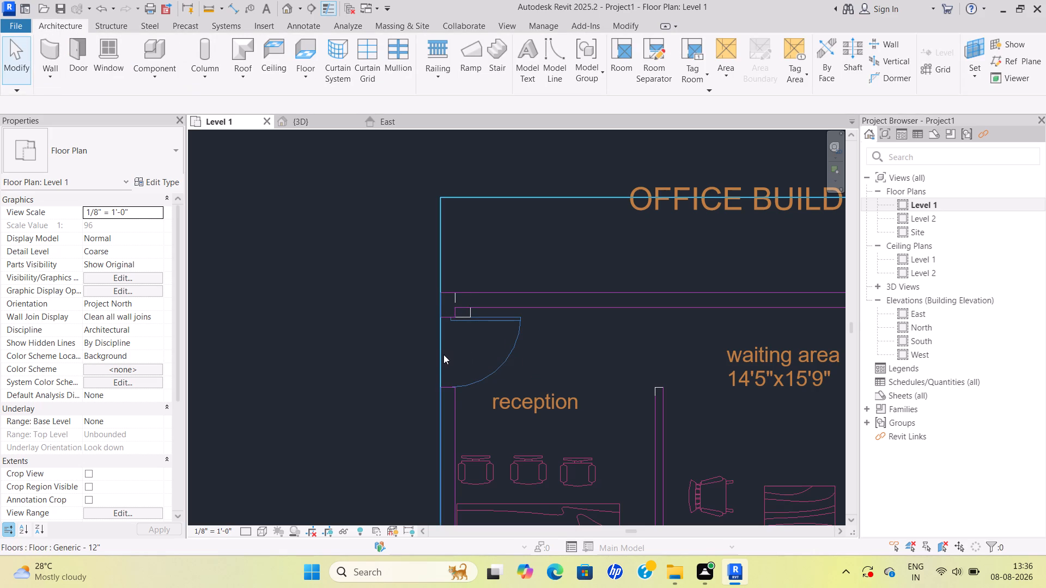
Stretch the short south-jamb wall north across the entrance opening to the north jamb, 3'-6" at 90°.
scroll(452, 386, "up", 5)
left_click(449, 386)
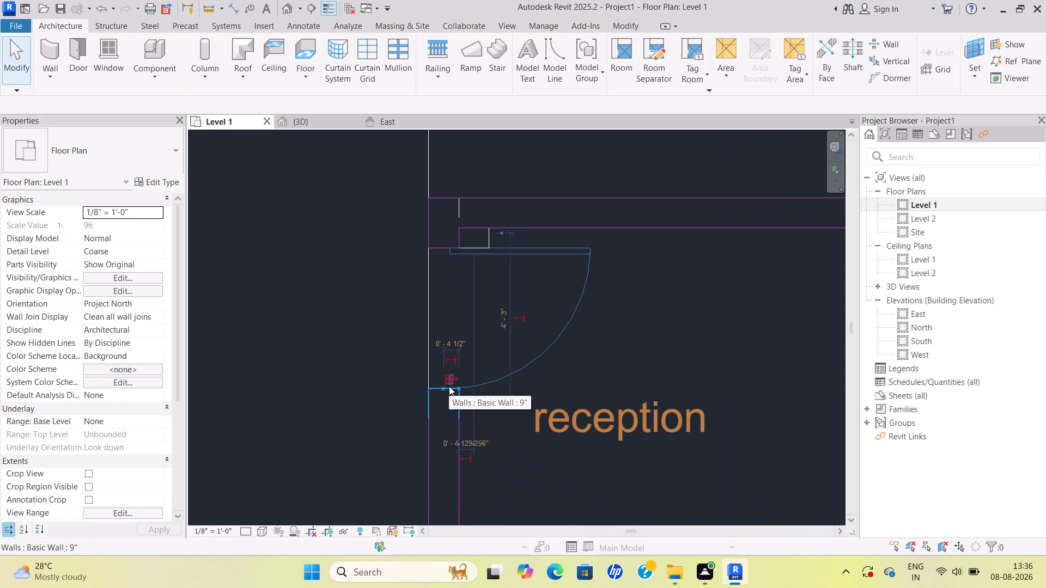
left_click_drag(458, 387, 451, 279)
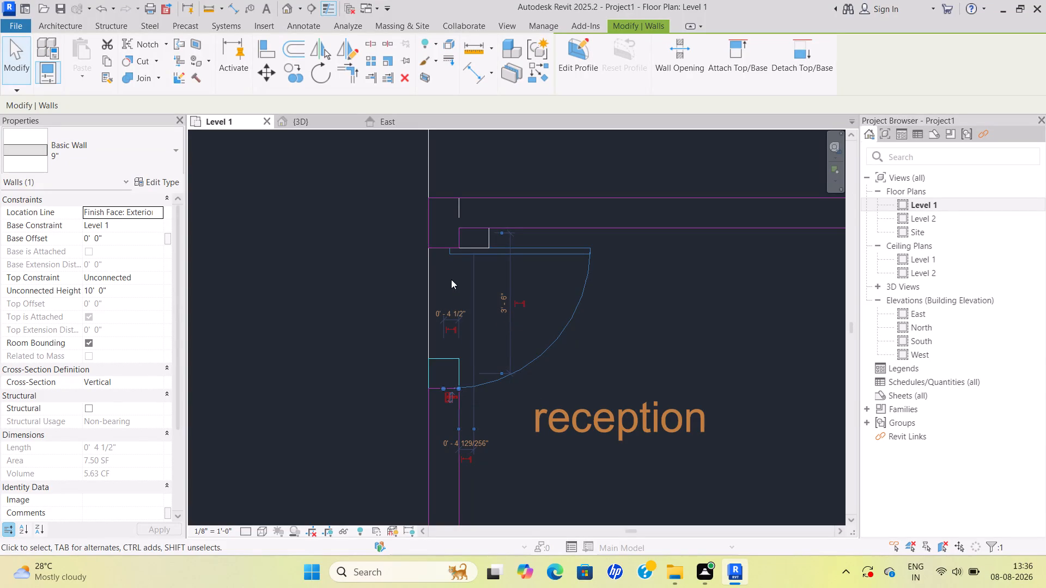
left_click_drag(451, 279, 454, 242)
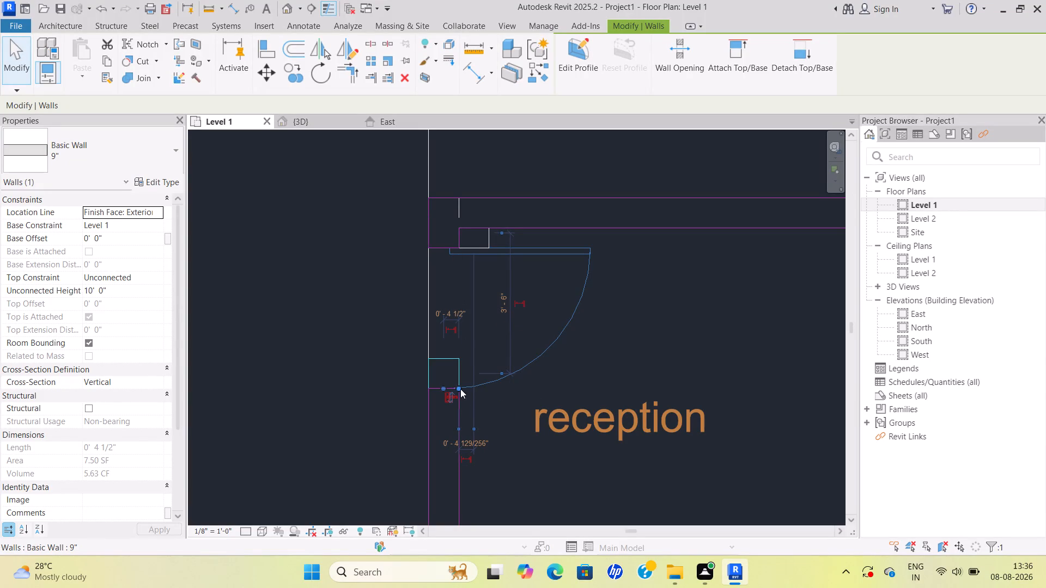
left_click(454, 362)
left_click(360, 319)
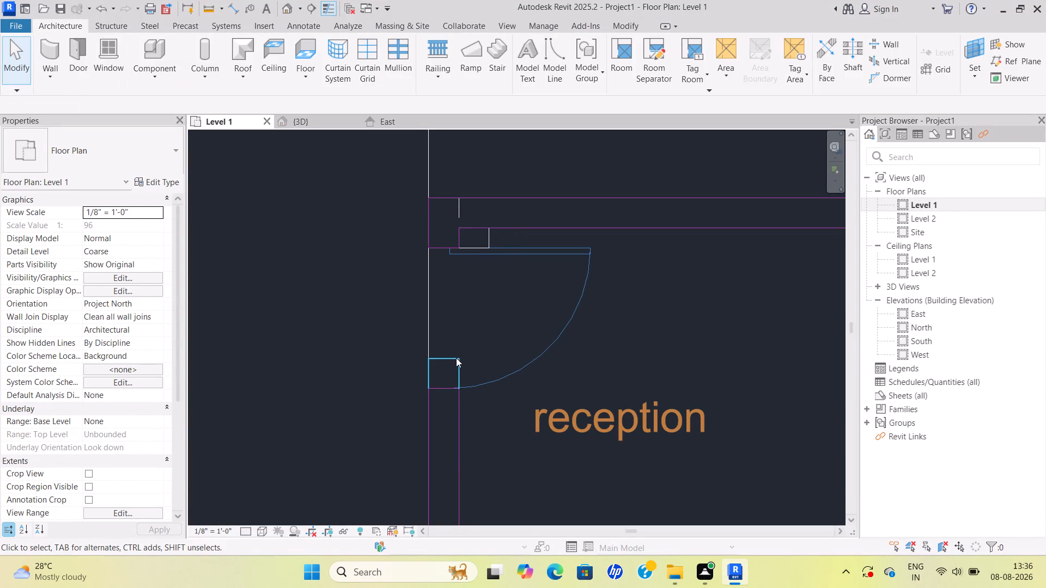
left_click(458, 359)
left_click_drag(459, 387, 453, 325)
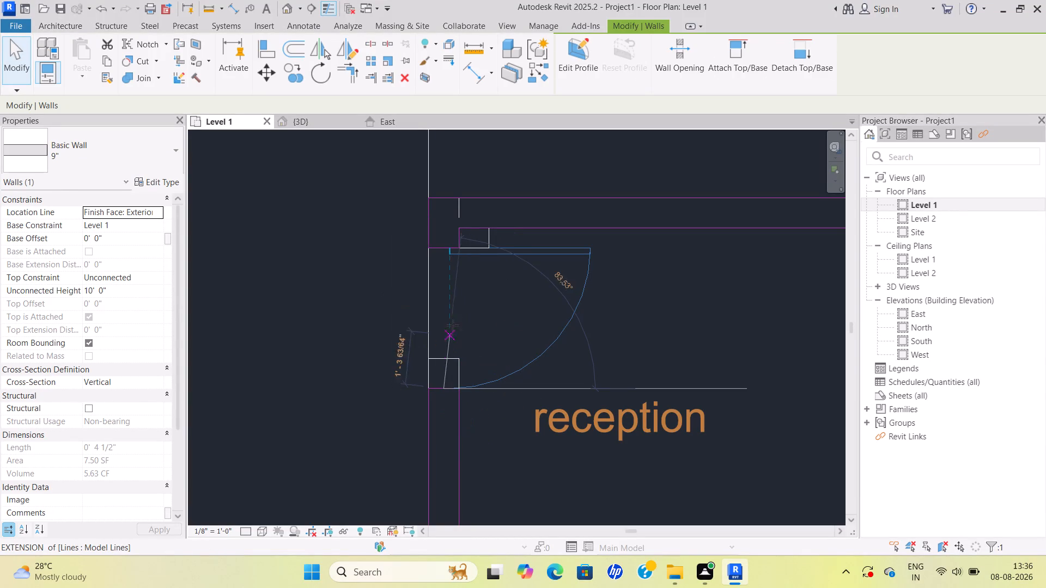
left_click_drag(453, 325, 441, 248)
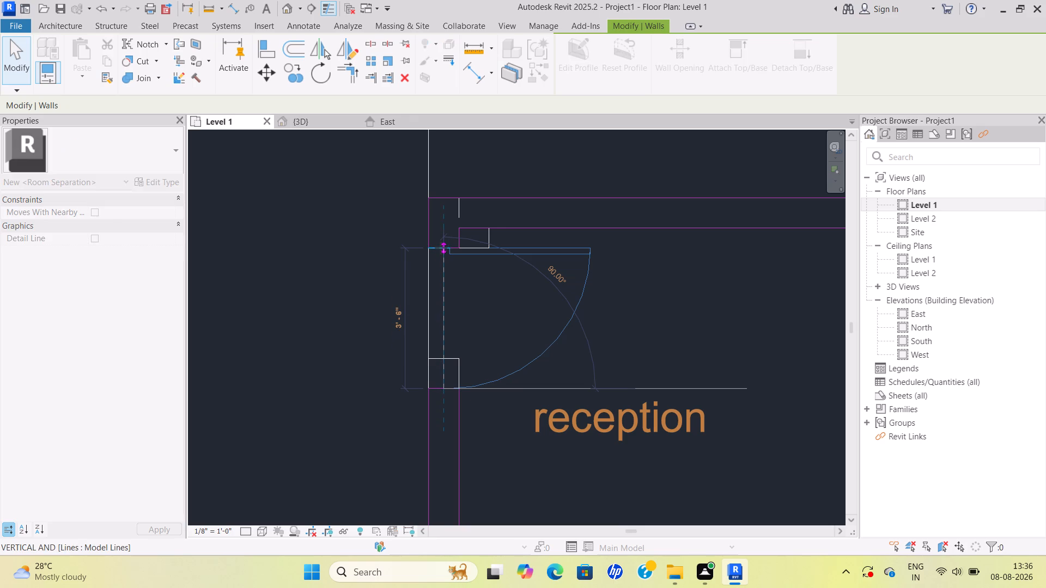
scroll(458, 365, "down", 6)
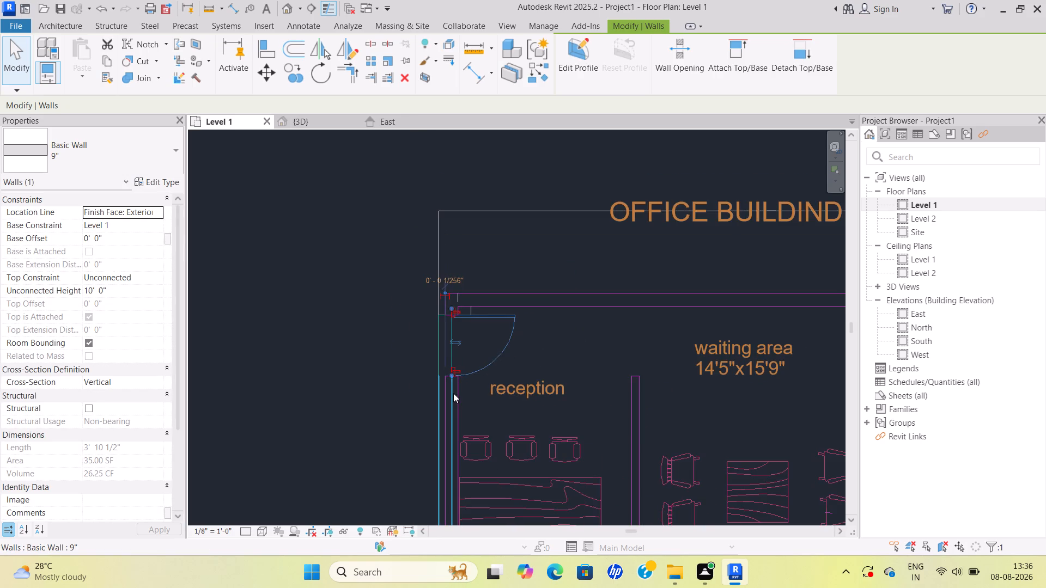
Align the west wall's inner face with the plan's inner wall line beside the reception, unjoining the conflicting elements.
scroll(454, 391, "up", 5)
middle_click_drag(458, 430, 473, 400)
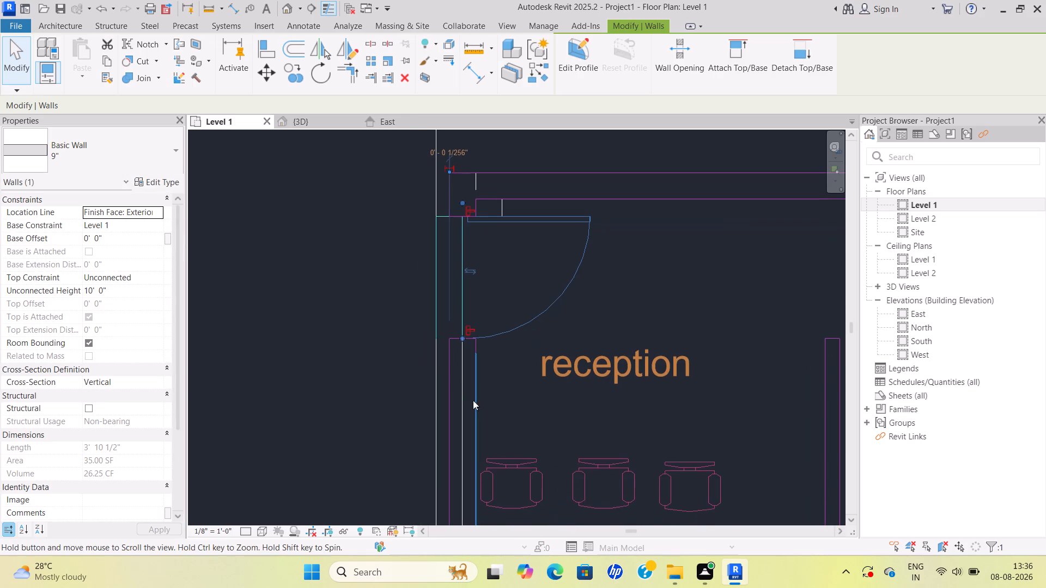
middle_click_drag(473, 400, 473, 402)
left_click(261, 46)
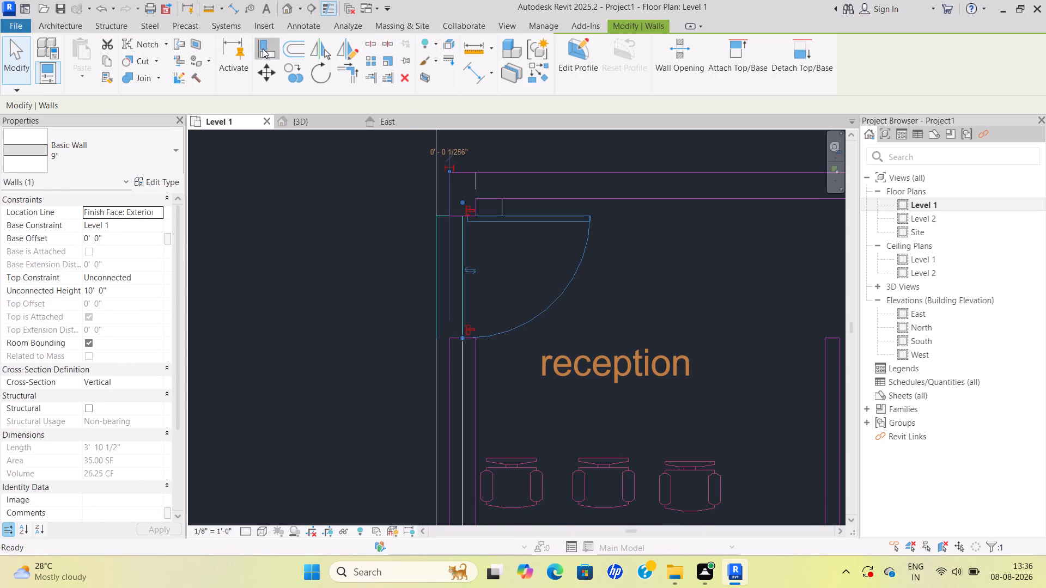
left_click(482, 371)
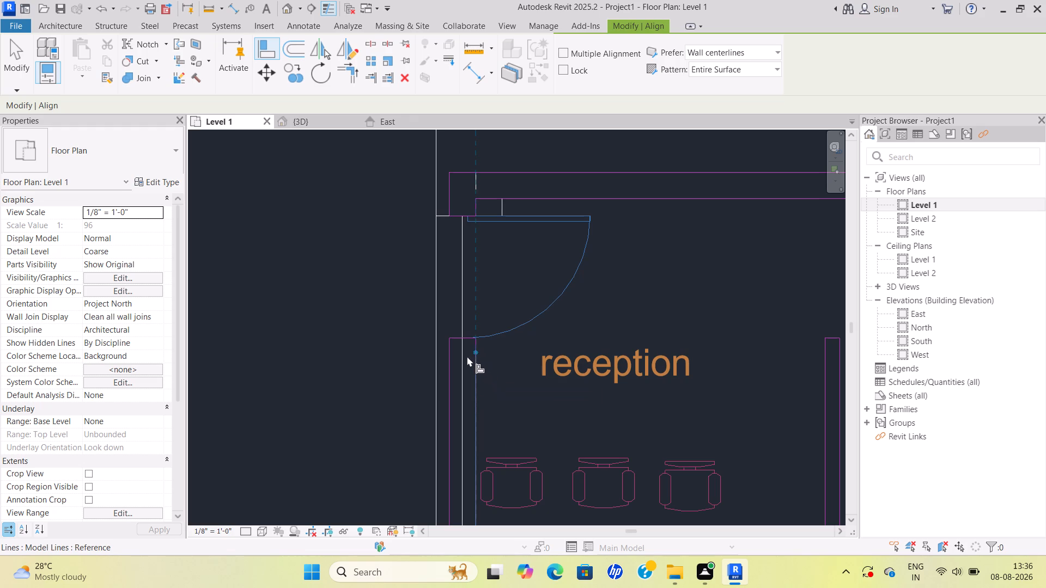
left_click(461, 362)
scroll(473, 357, "down", 3)
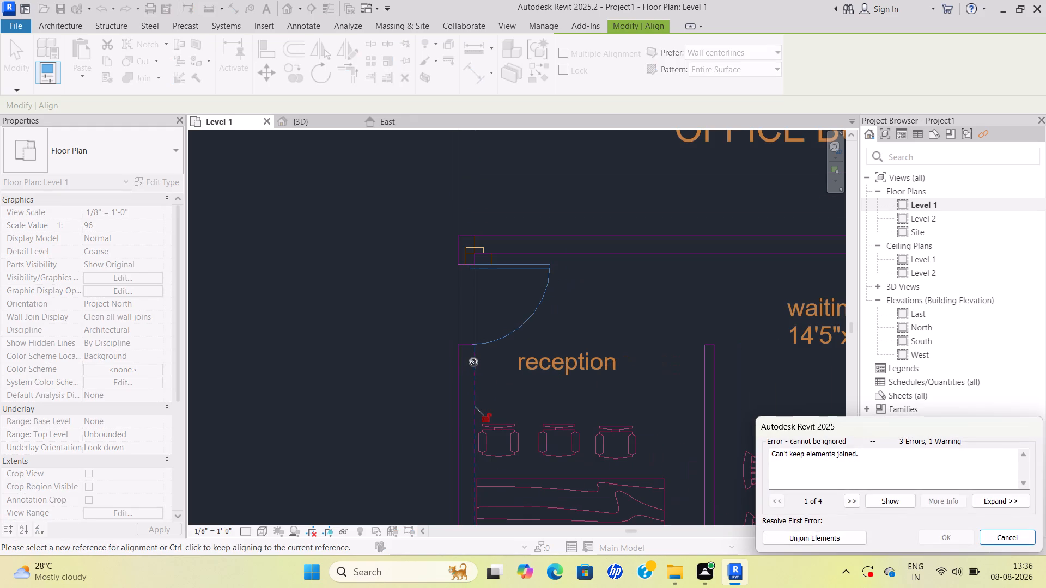
left_click(831, 540)
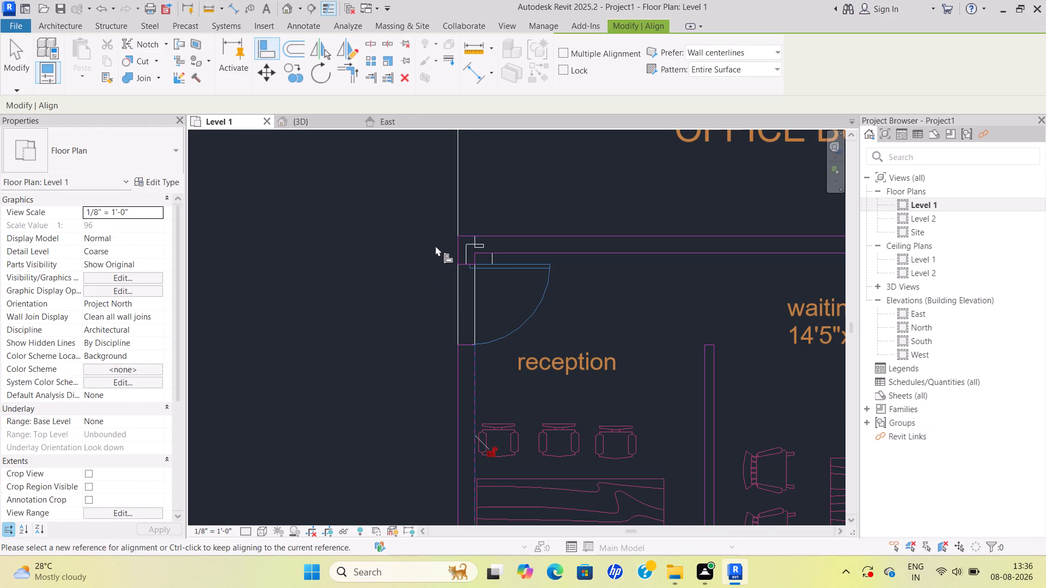
left_click(18, 61)
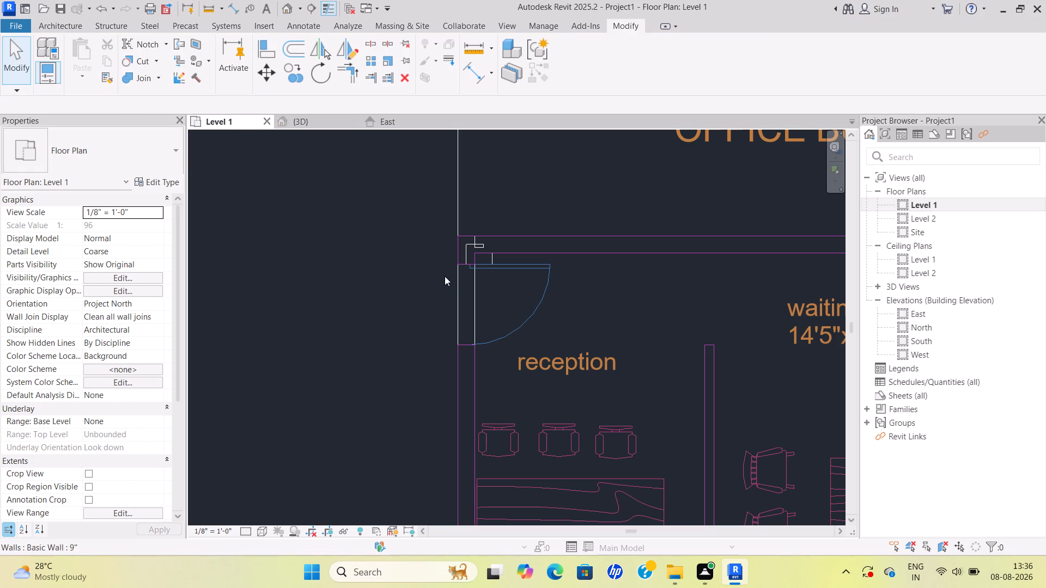
Delete the short 6" long wall stub at the building's northwest corner, just above the entrance opening.
left_click(472, 252)
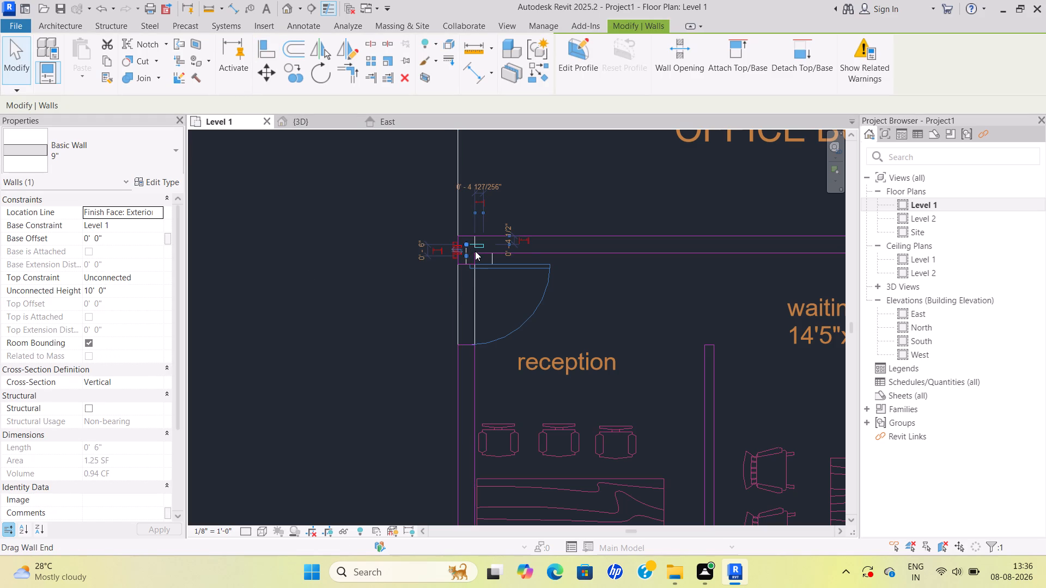
key("Delete")
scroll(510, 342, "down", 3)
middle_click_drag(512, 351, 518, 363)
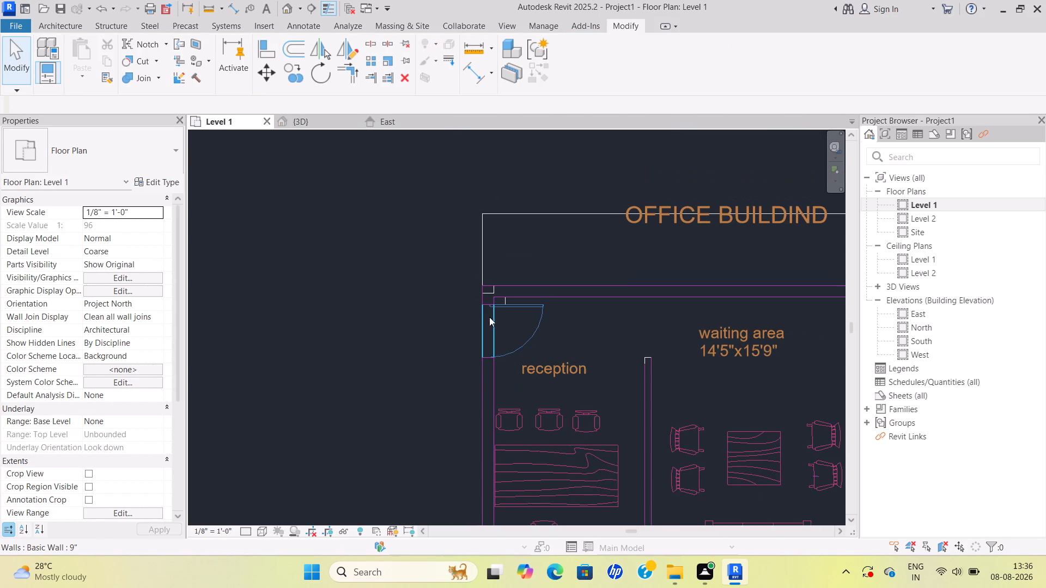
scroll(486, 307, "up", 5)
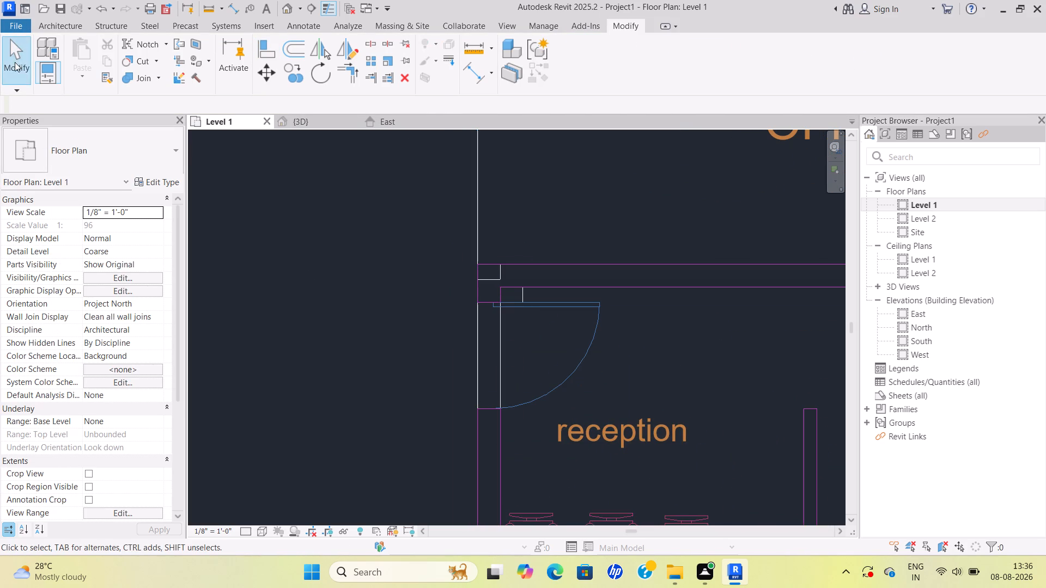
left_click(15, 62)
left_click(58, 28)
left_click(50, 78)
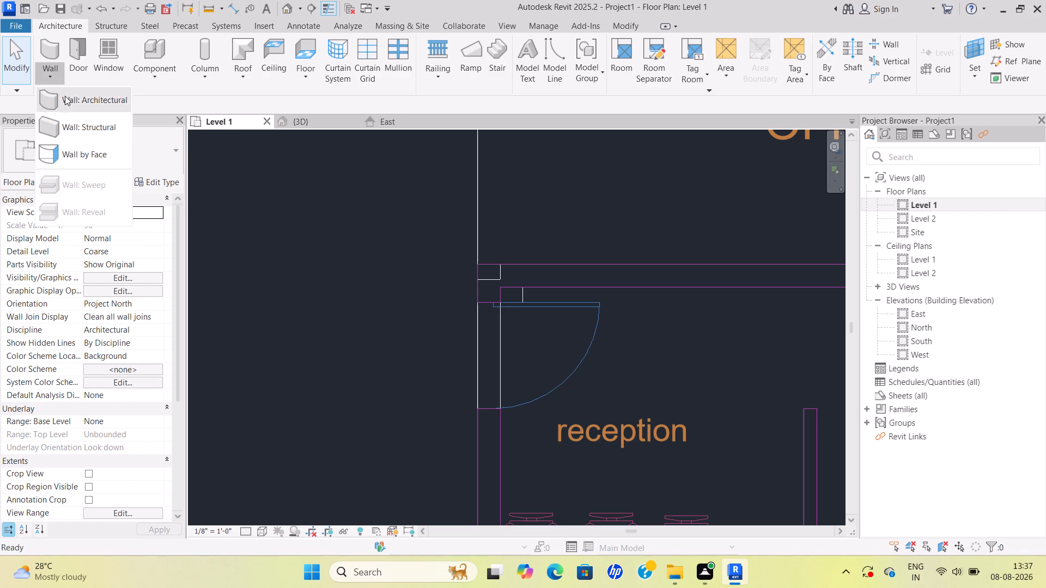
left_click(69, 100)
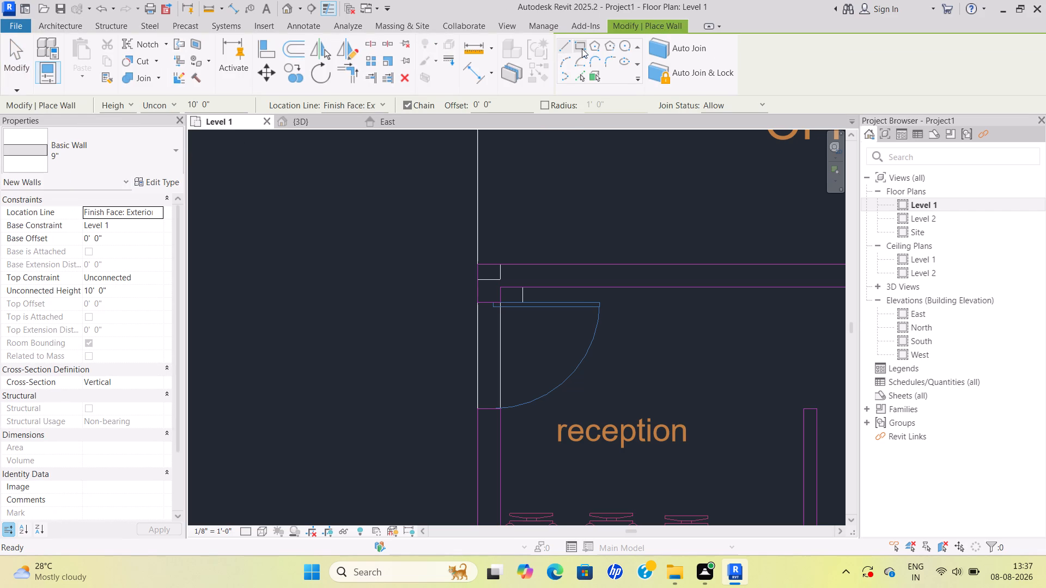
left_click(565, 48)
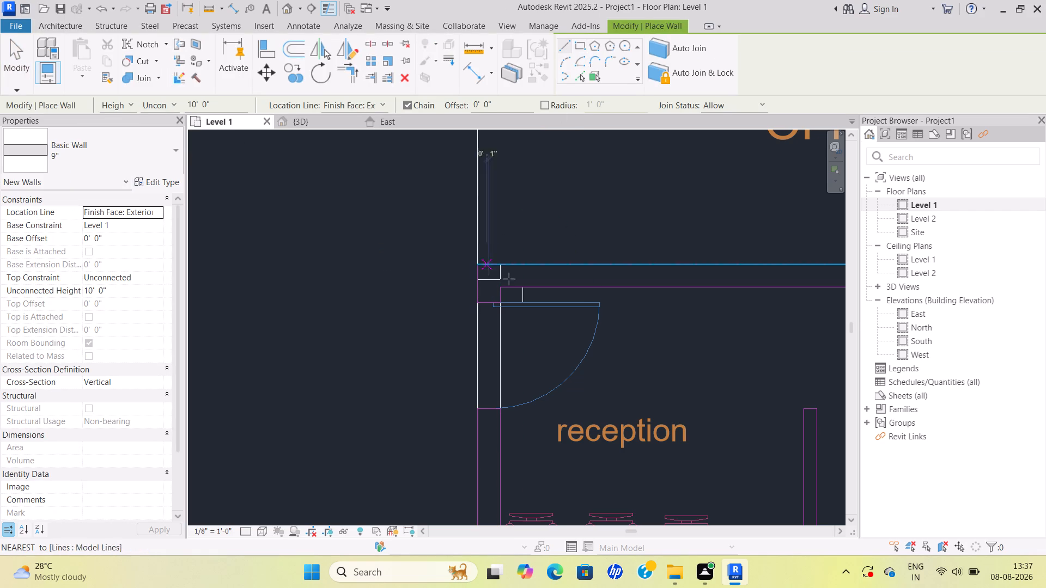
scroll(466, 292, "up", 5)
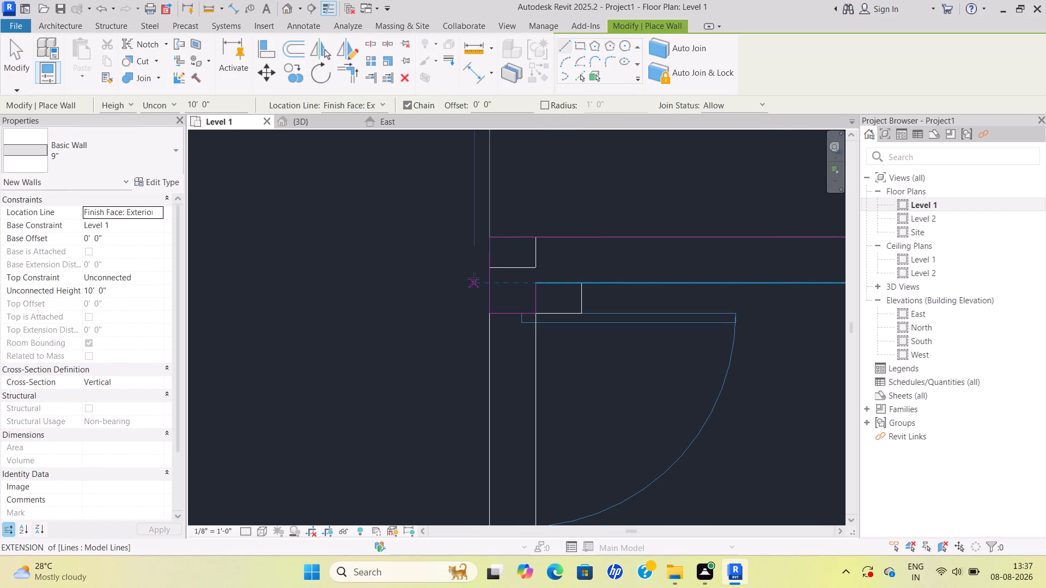
Examine the entrance corner of the building in the 3D view, and return to the Level 1 plan.
left_click(312, 126)
scroll(439, 270, "down", 4)
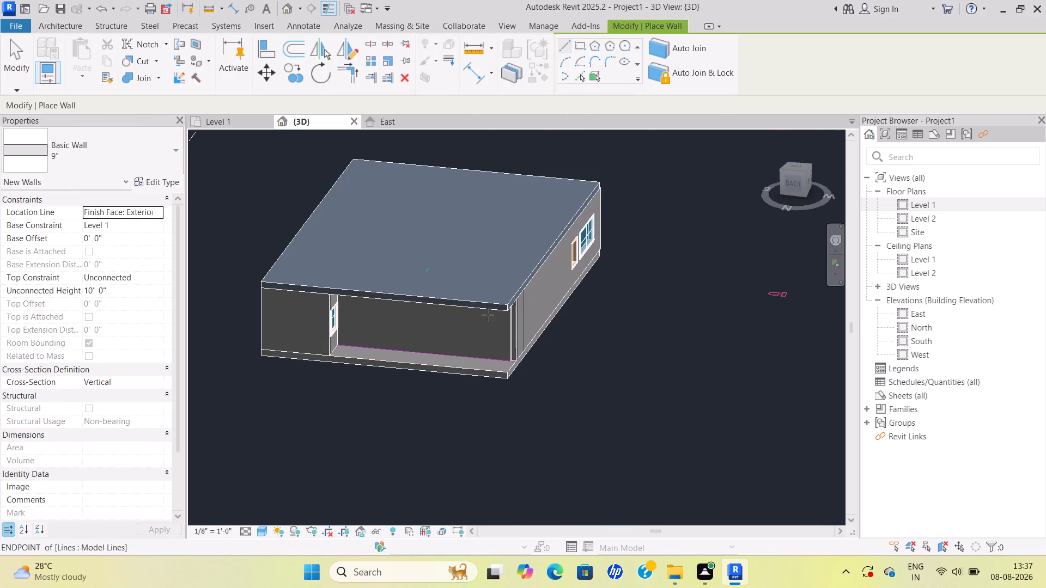
middle_click_drag(517, 341, 451, 350, "shift")
scroll(448, 346, "up", 1, "shift")
scroll(433, 293, "up", 4)
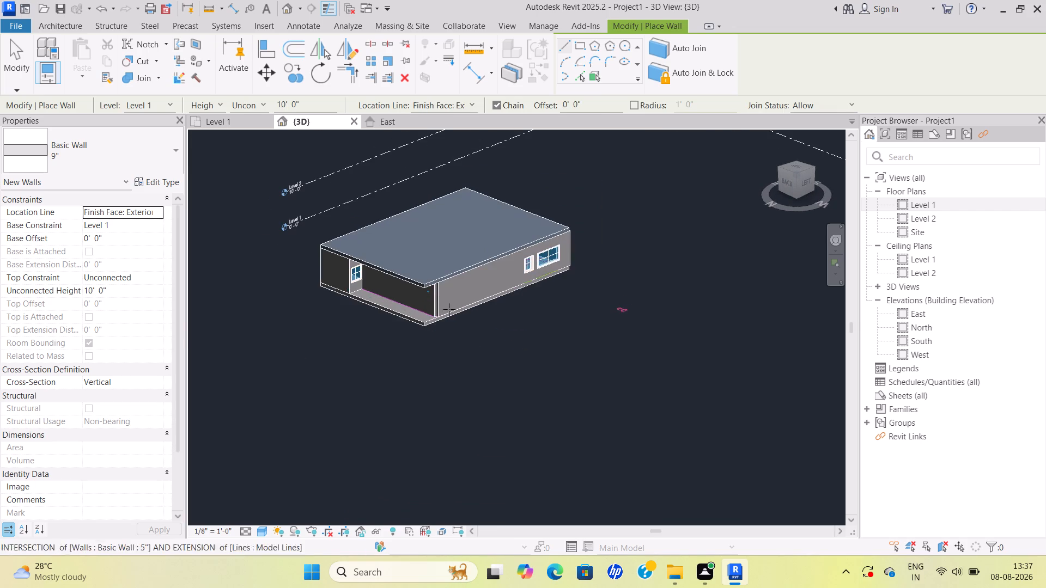
scroll(449, 309, "up", 11)
middle_click_drag(447, 352, 416, 382, "shift")
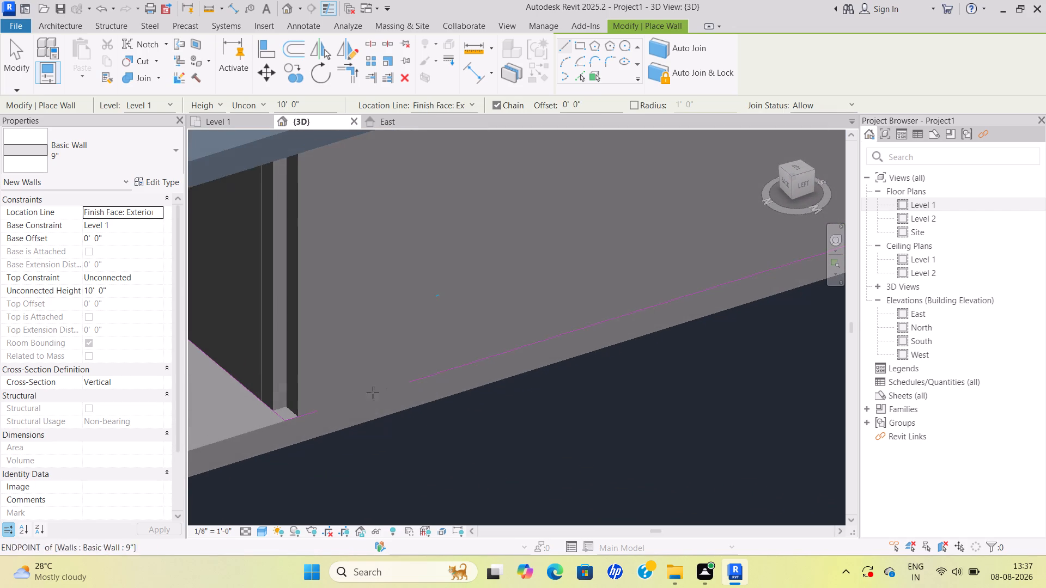
left_click(23, 68)
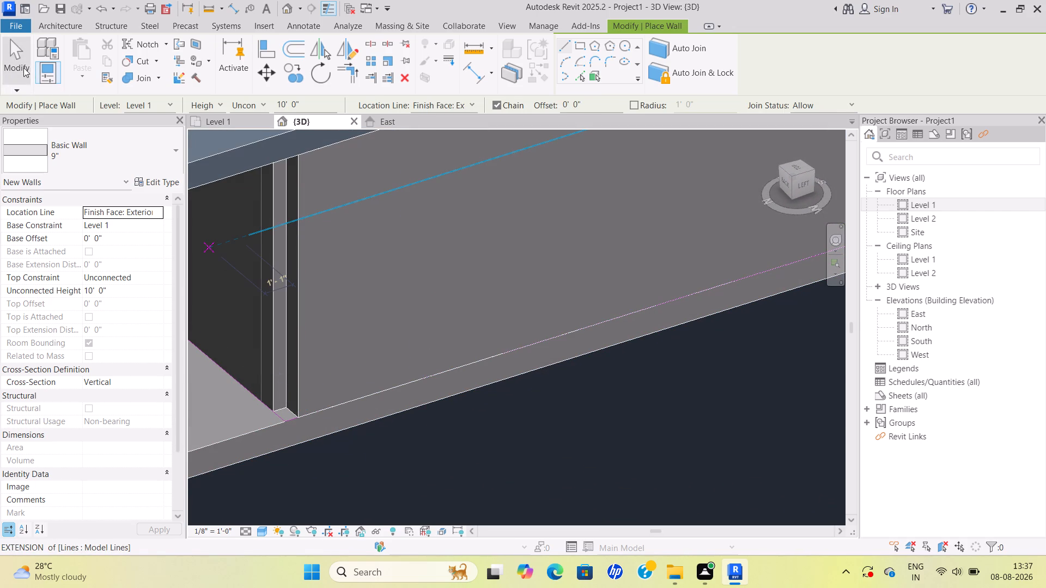
left_click(223, 124)
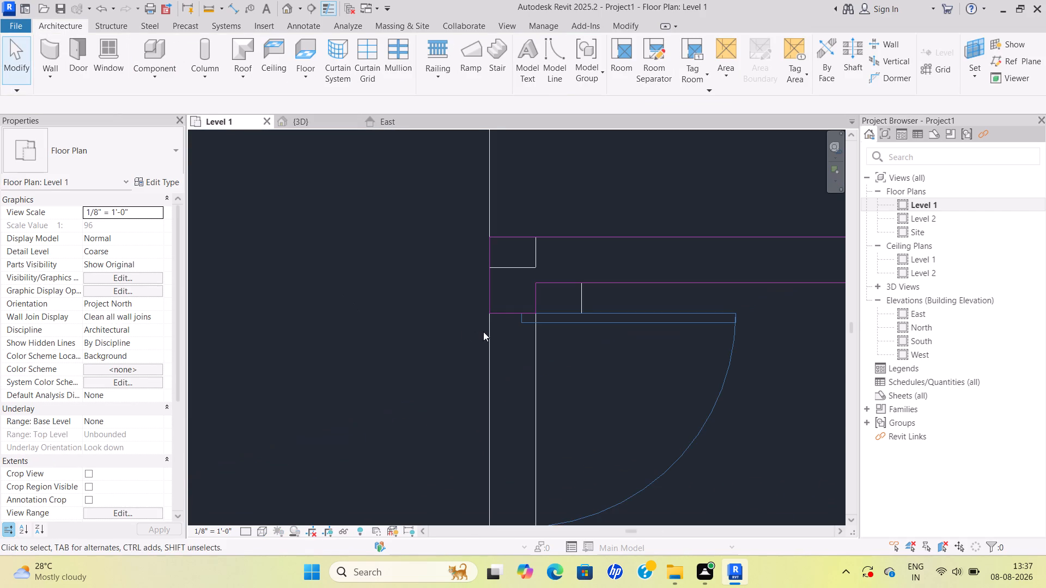
Move the short 9" wall at the northwest corner about 4 1/2" north, toward the north wall's outer line.
scroll(483, 332, "down", 2)
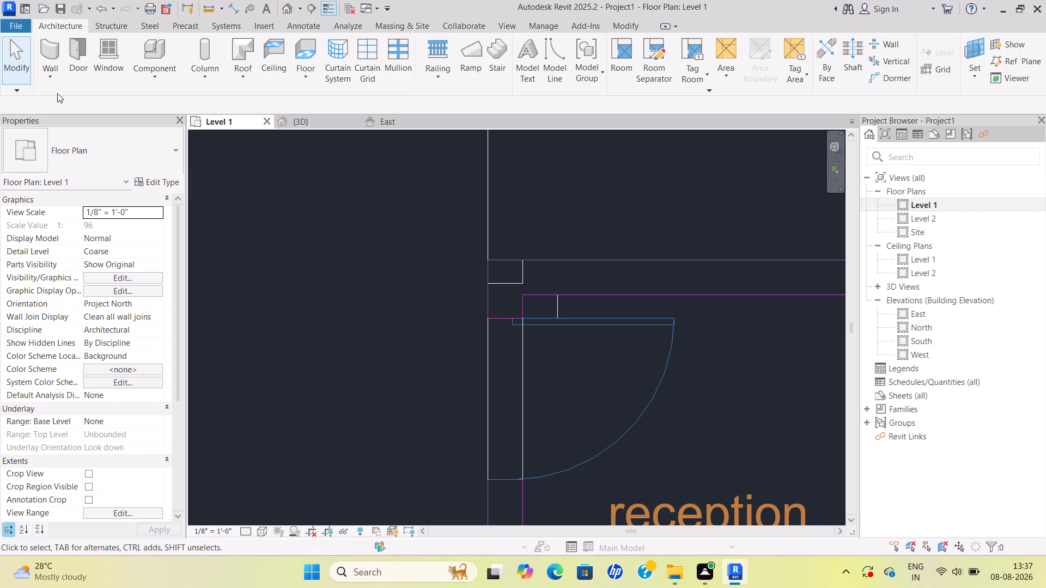
left_click(25, 76)
left_click(507, 287)
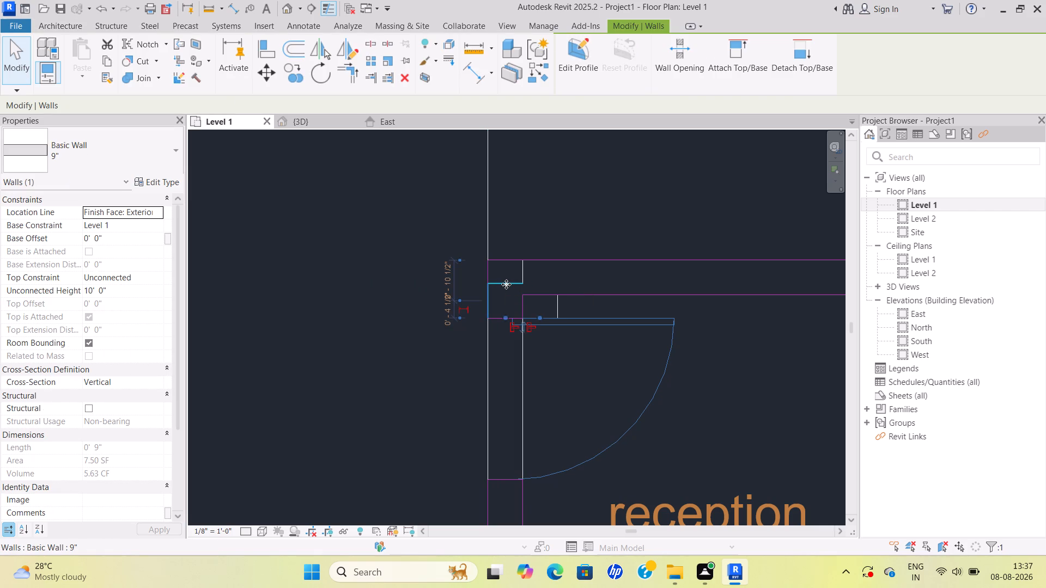
scroll(508, 285, "up", 4)
left_click_drag(509, 281, 502, 251)
left_click_drag(502, 251, 502, 247)
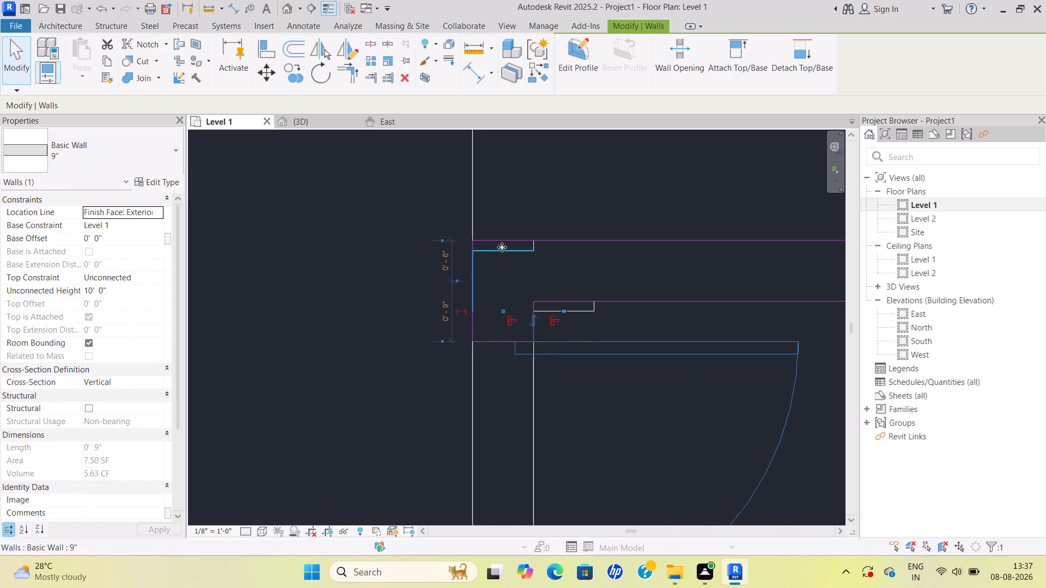
left_click_drag(502, 247, 500, 238)
left_click_drag(501, 252, 499, 240)
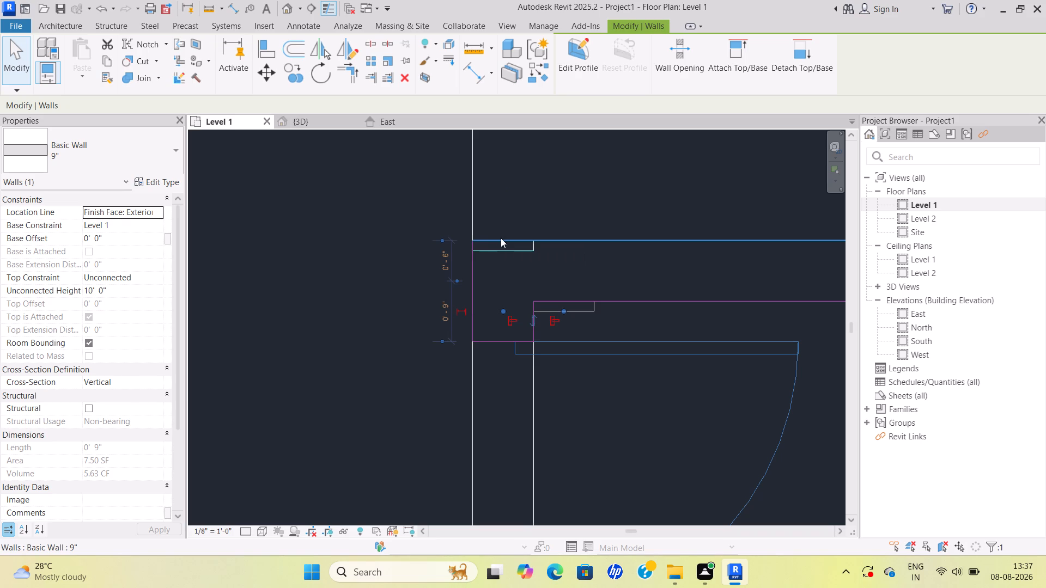
Align the short 9" wall at the northwest corner with the north wall's outer line, unjoining the conflicting elements and deleting the failing wall instance.
left_click(262, 54)
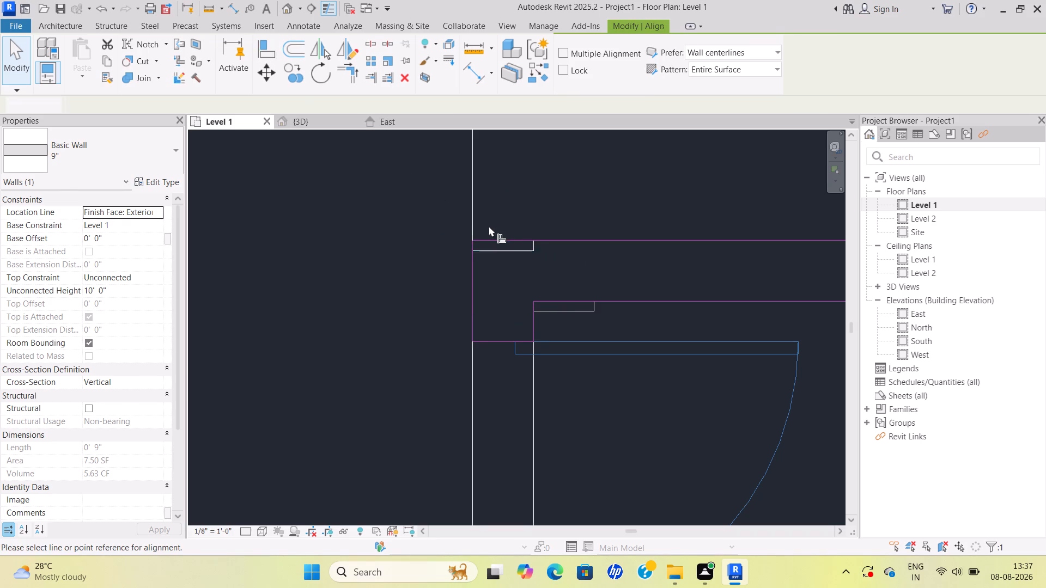
left_click(506, 239)
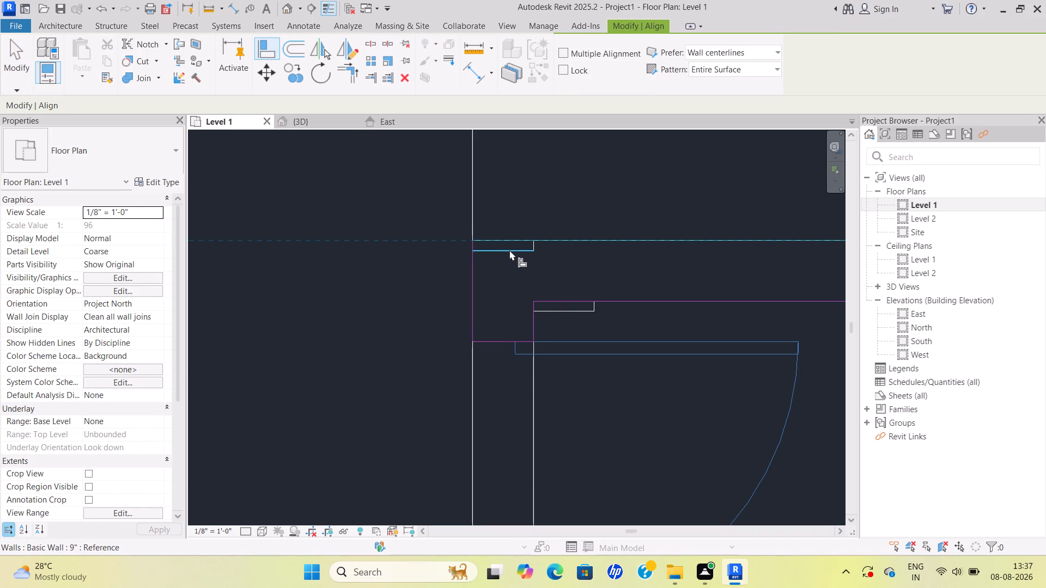
scroll(522, 253, "up", 6)
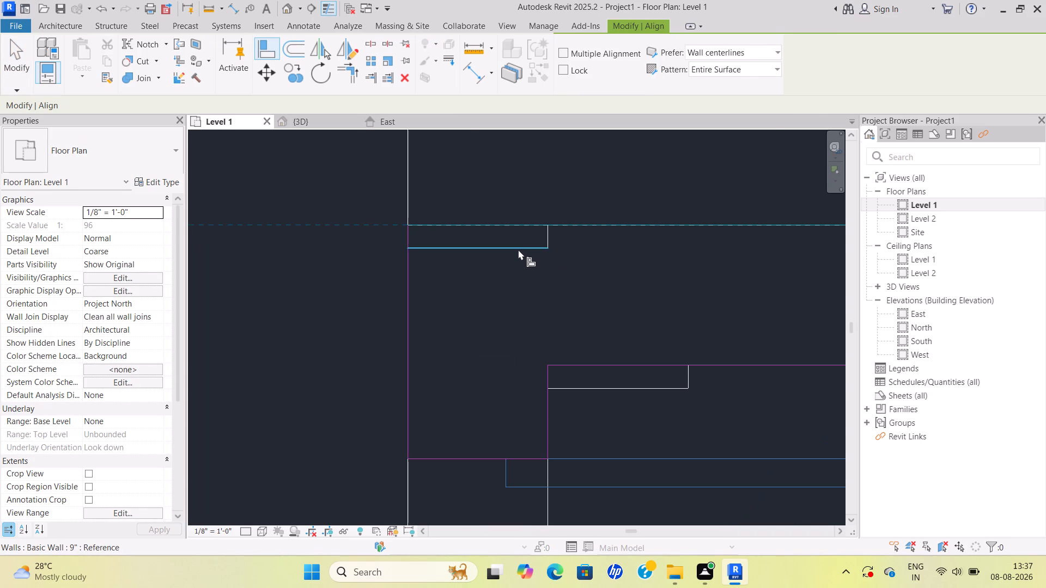
left_click(508, 247)
scroll(519, 252, "down", 4)
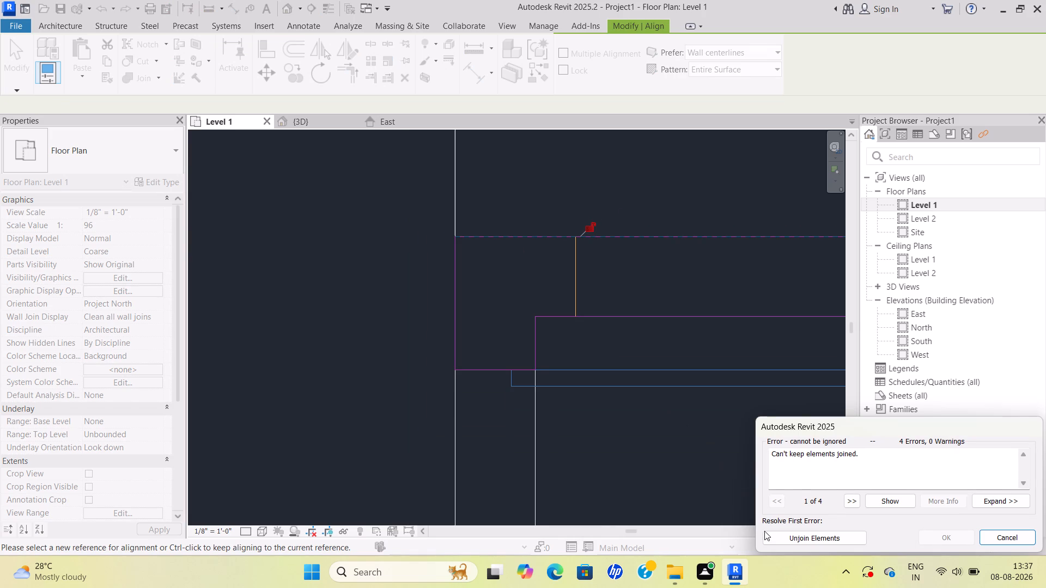
left_click(818, 537)
left_click(564, 189)
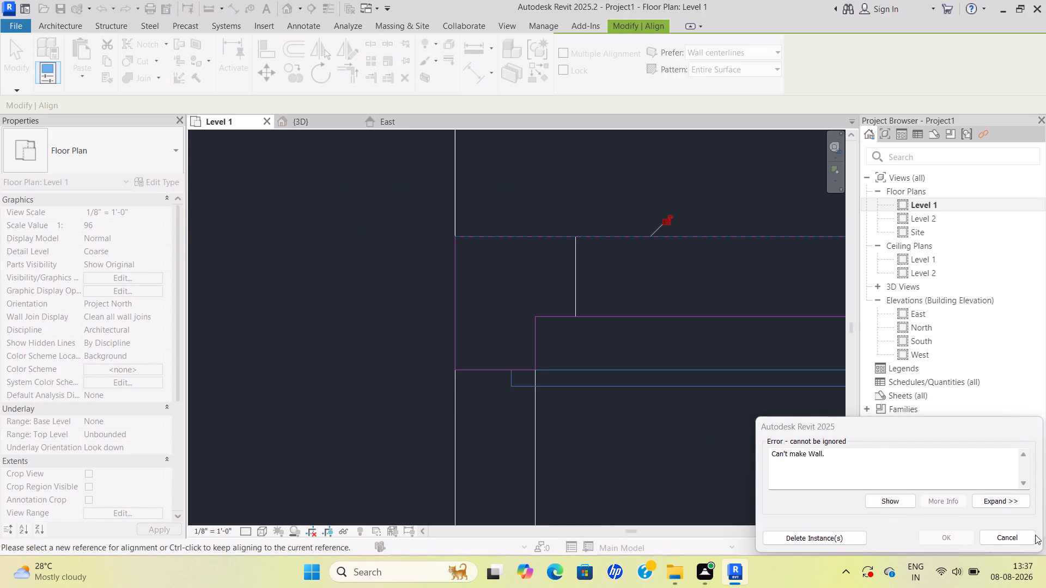
left_click(830, 540)
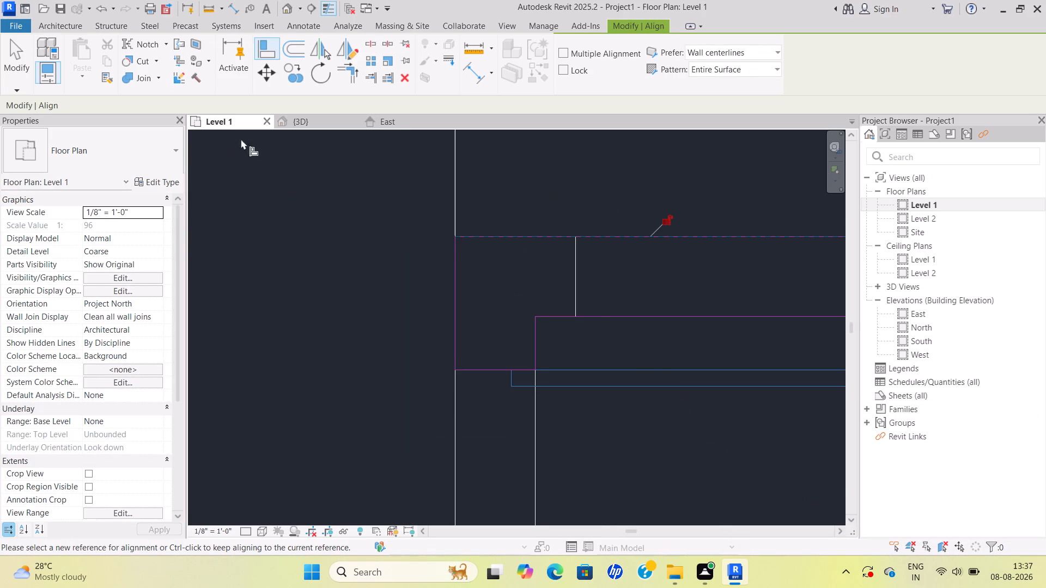
left_click(309, 121)
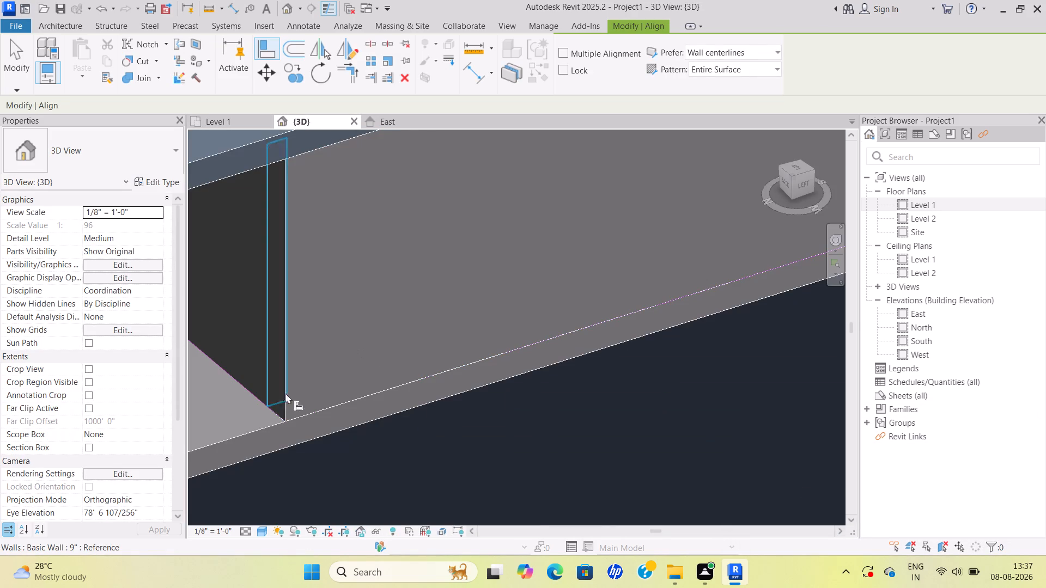
scroll(338, 421, "down", 1)
left_click(240, 124)
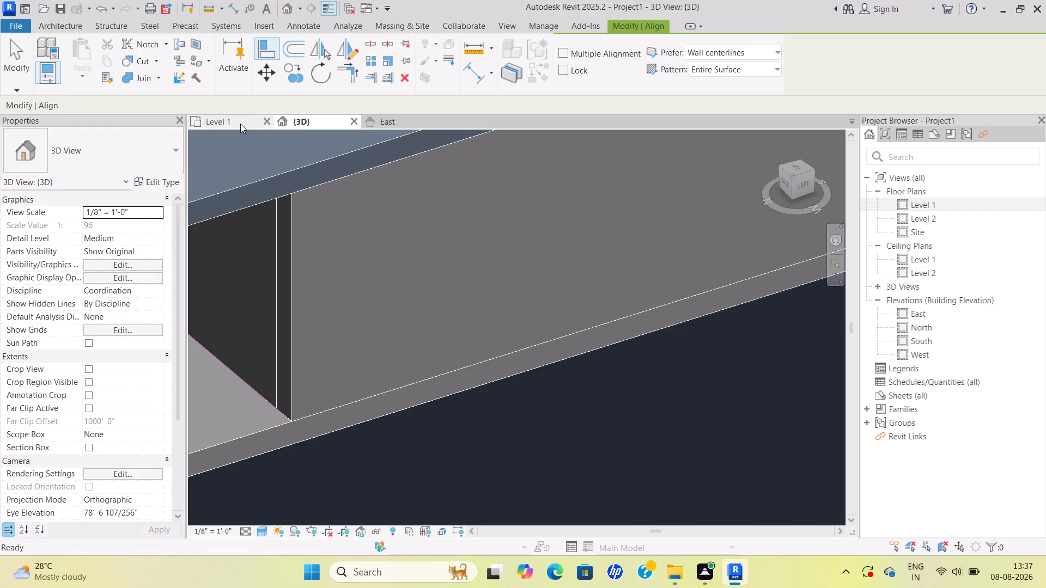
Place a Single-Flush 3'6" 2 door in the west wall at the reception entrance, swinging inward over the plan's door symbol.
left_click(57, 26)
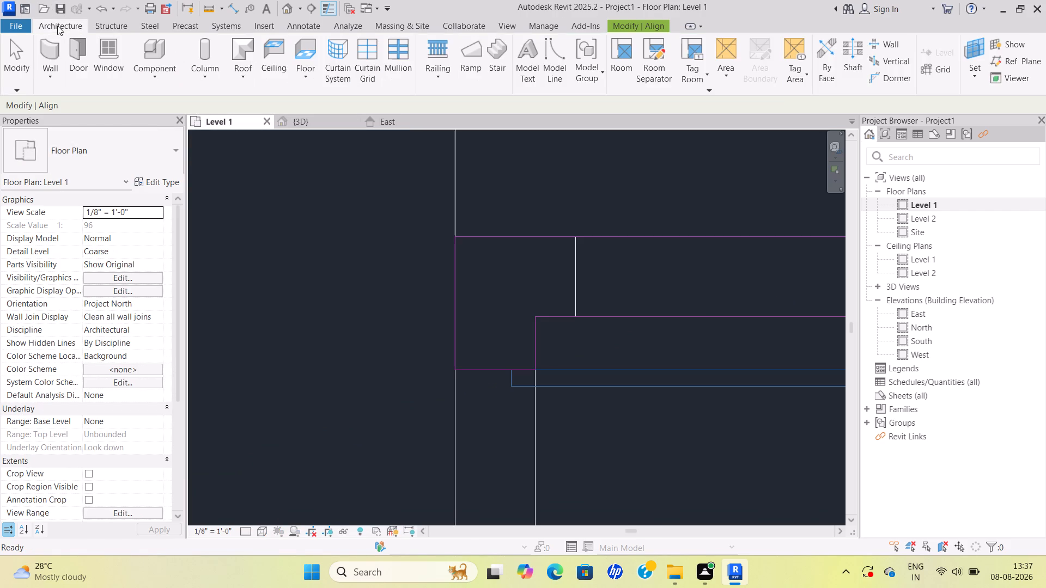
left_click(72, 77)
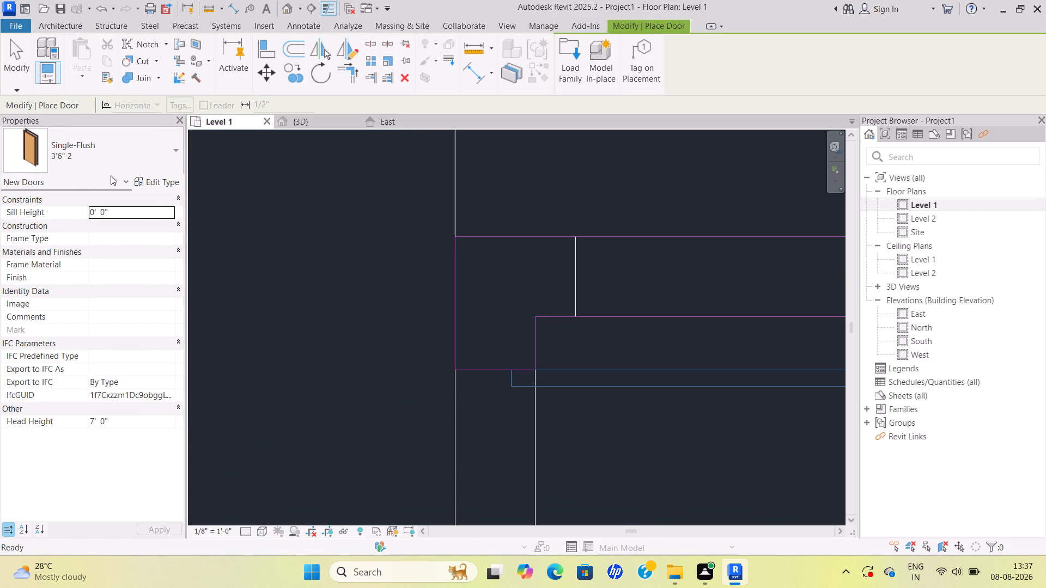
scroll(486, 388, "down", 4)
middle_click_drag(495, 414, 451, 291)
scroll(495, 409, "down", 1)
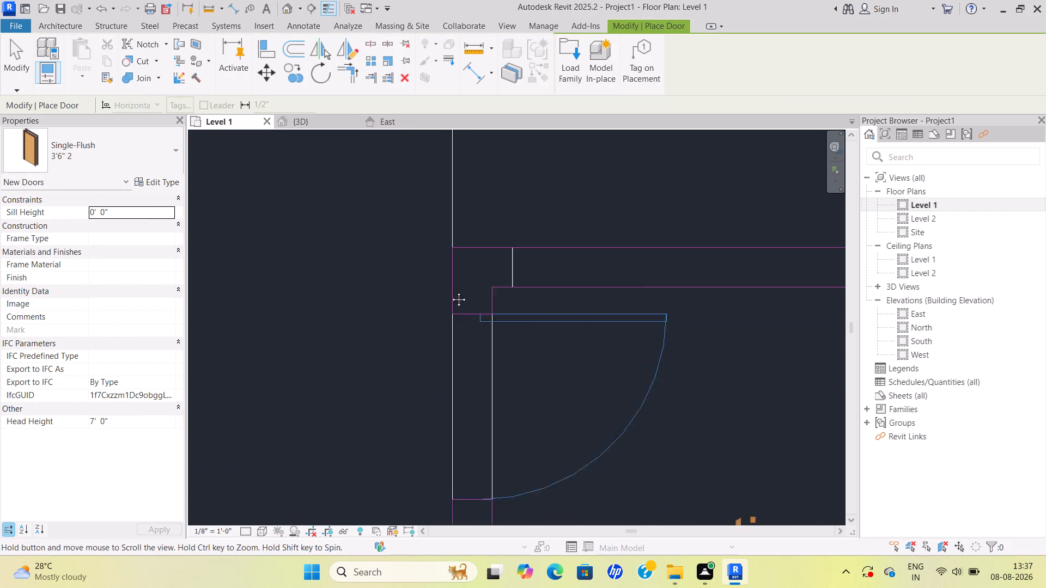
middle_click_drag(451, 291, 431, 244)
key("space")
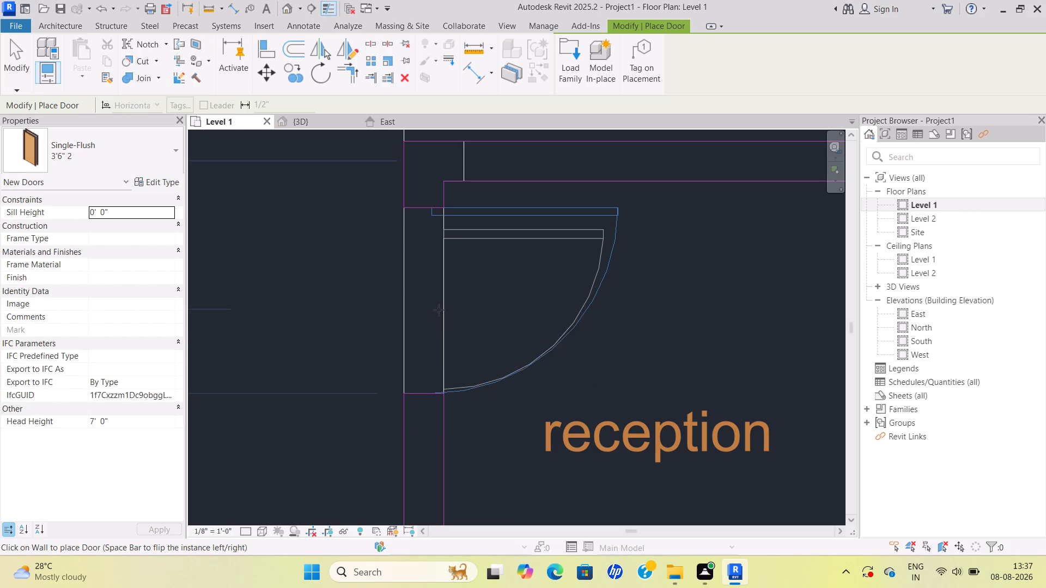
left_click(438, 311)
Examine the new entrance door and the northwest corner in the 3D view, and return to the Level 1 plan.
left_click(308, 125)
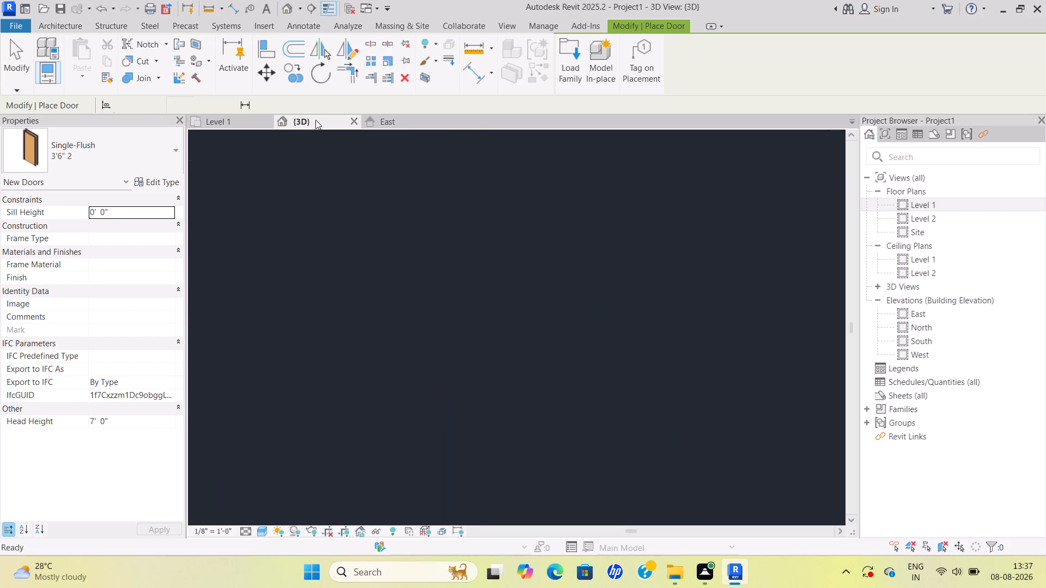
scroll(397, 253, "down", 1)
middle_click_drag(404, 261, 431, 269, "shift")
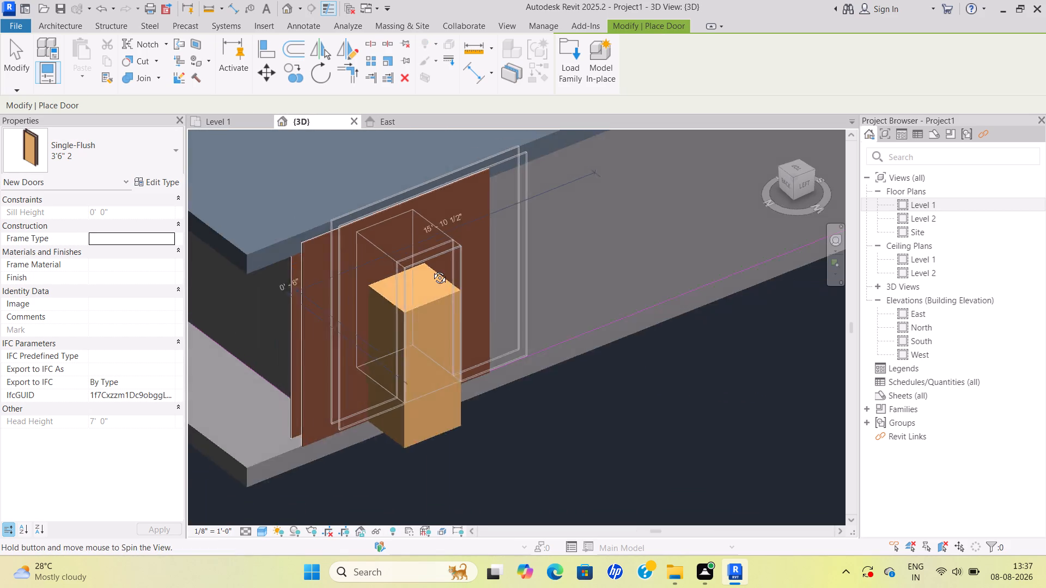
middle_click_drag(431, 269, 462, 238, "shift")
scroll(458, 269, "down", 4, "shift")
scroll(404, 267, "down", 5)
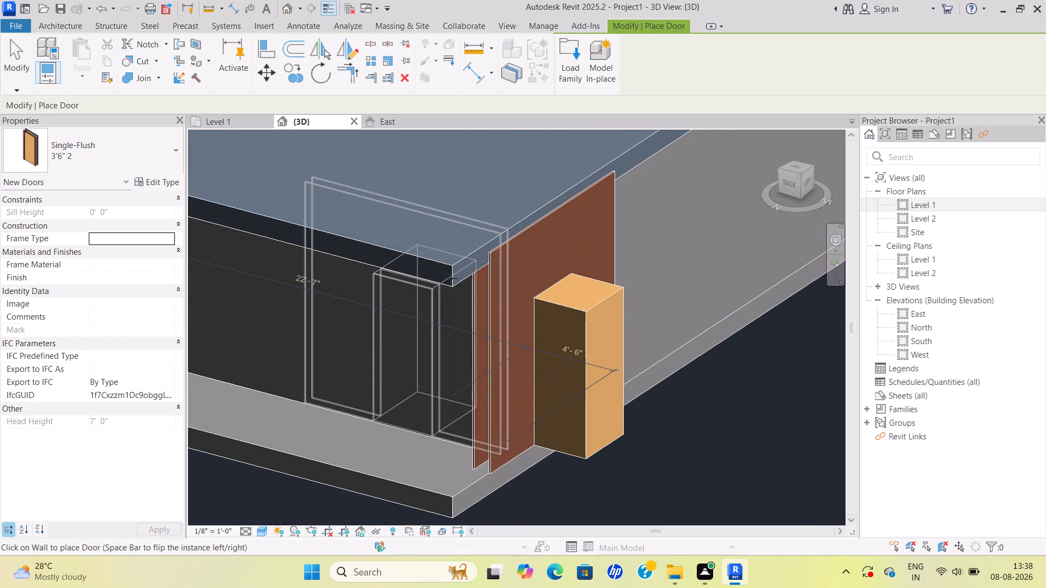
scroll(522, 322, "down", 2)
scroll(500, 350, "up", 6)
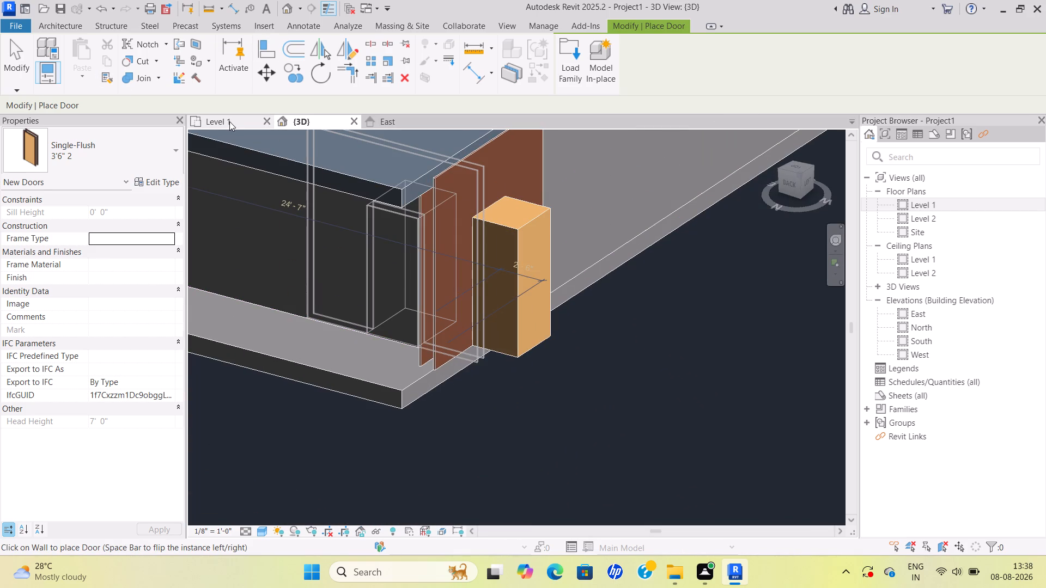
left_click(222, 117)
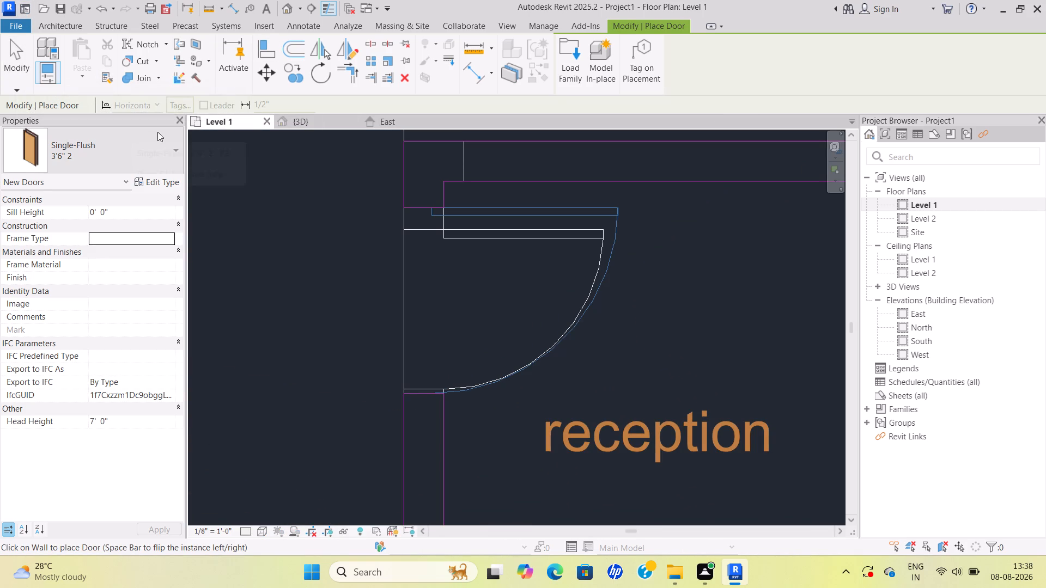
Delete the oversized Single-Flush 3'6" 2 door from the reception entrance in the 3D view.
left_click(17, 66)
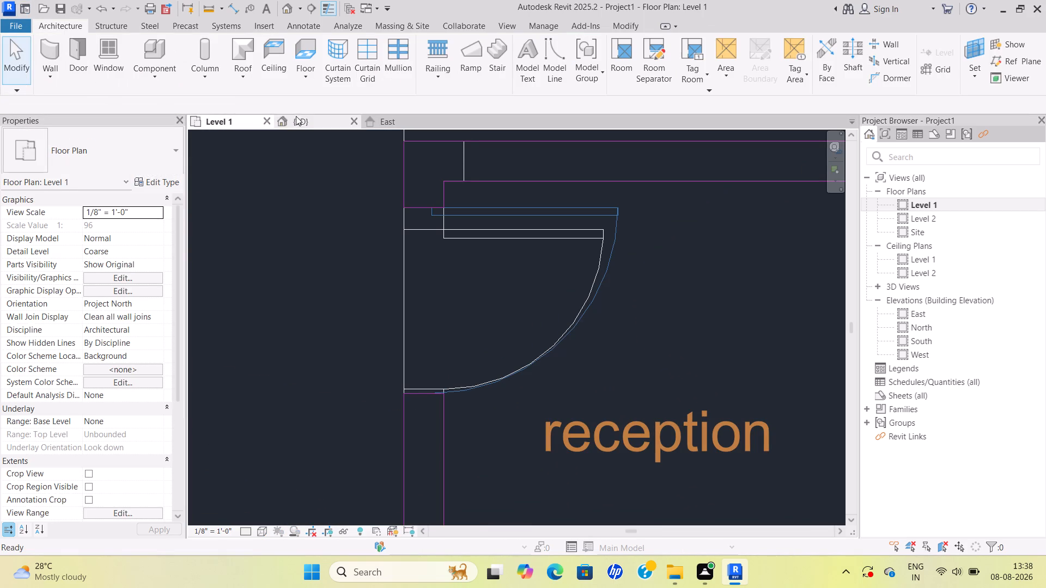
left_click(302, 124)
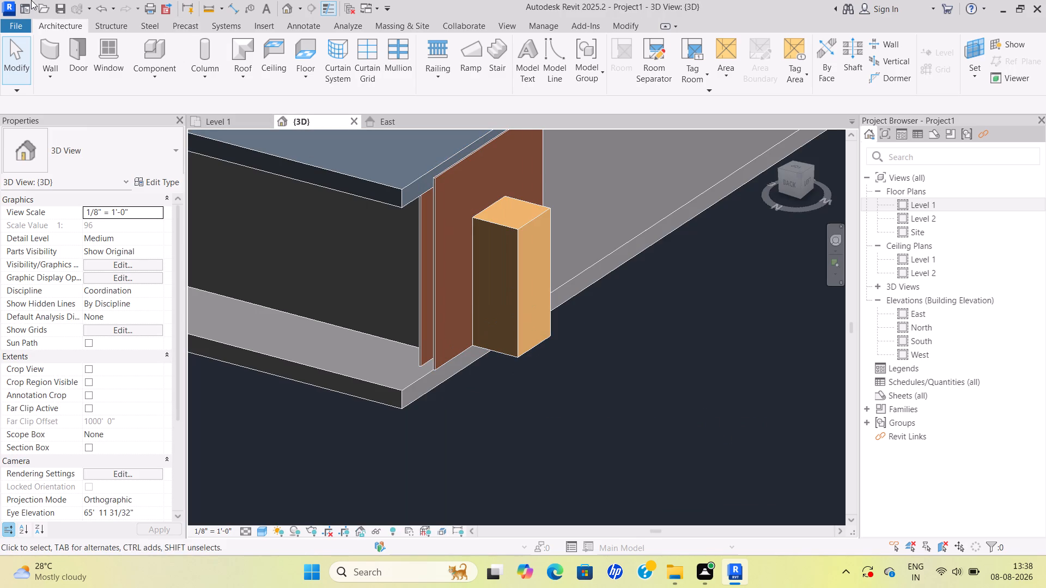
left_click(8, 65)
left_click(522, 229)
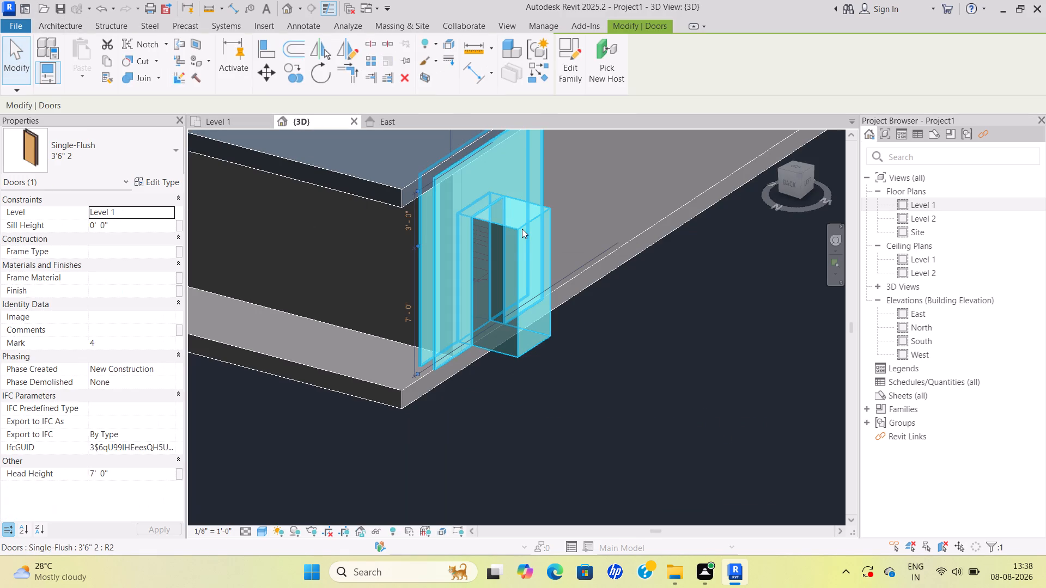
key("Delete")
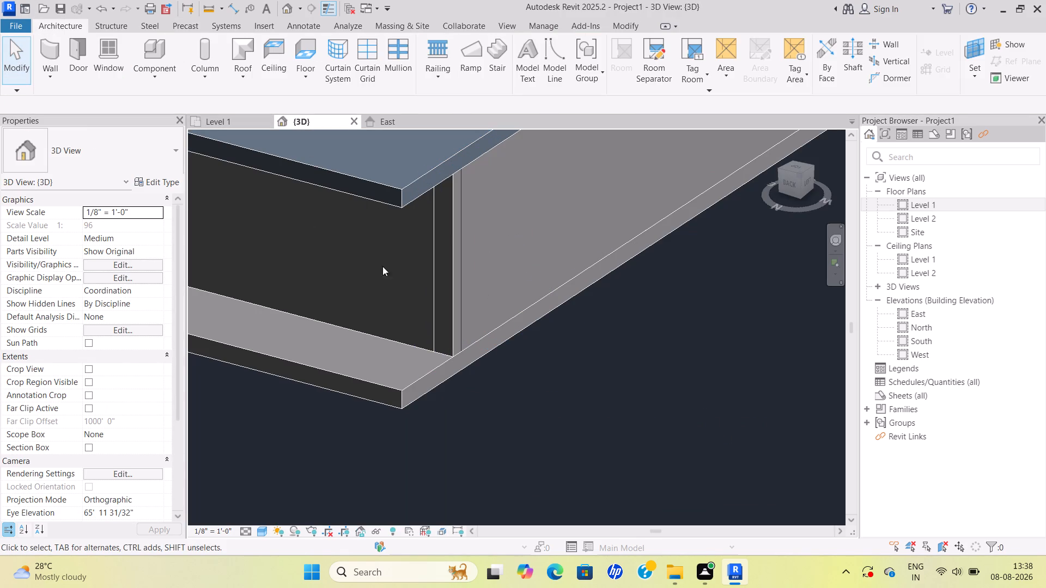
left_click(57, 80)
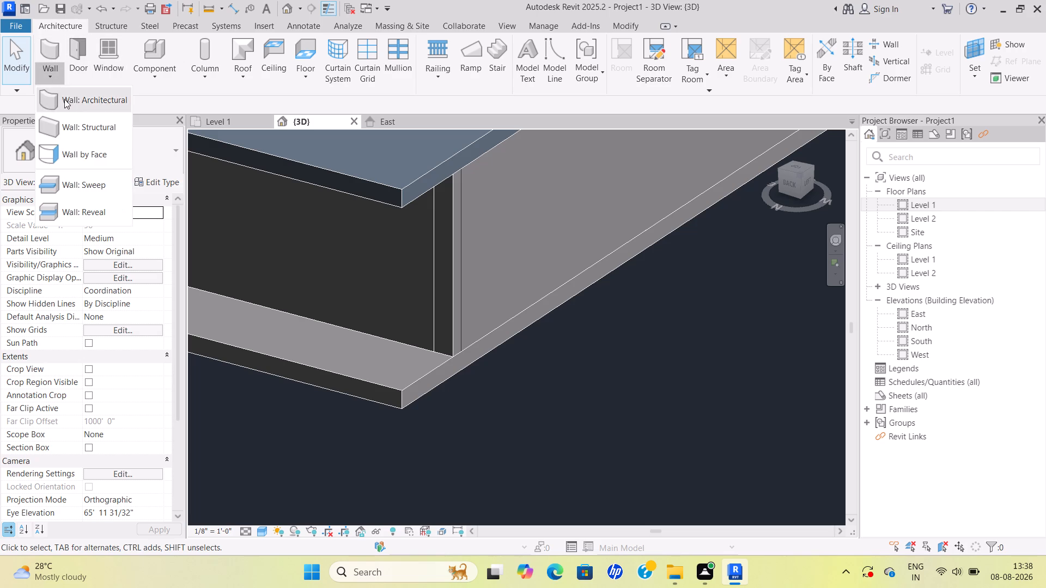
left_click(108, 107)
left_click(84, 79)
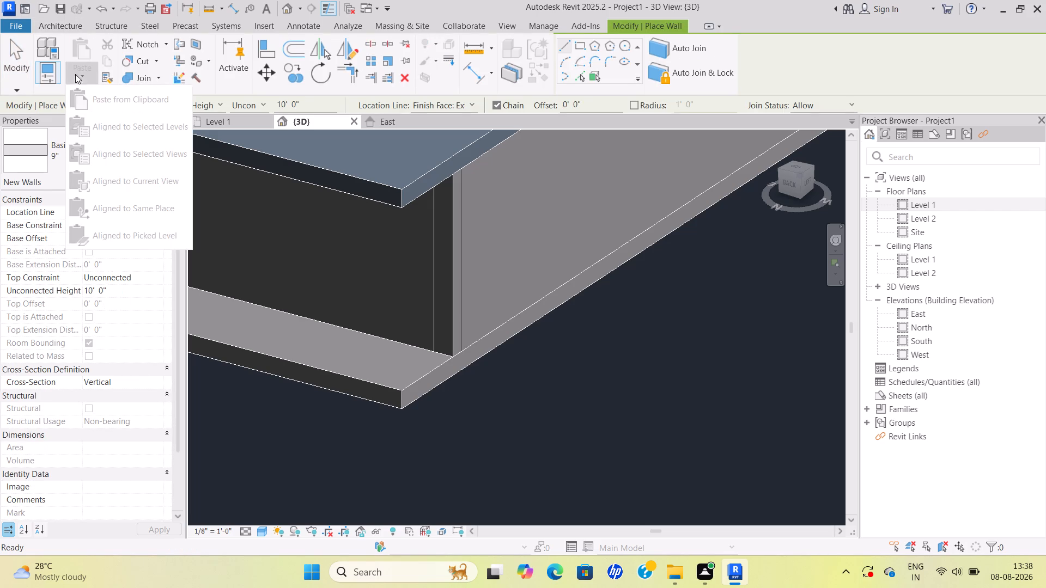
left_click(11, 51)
Place a Single-Flush door of type 3'6" on the west wall near the northwest corner in 3D, and inspect it from outside.
left_click(42, 27)
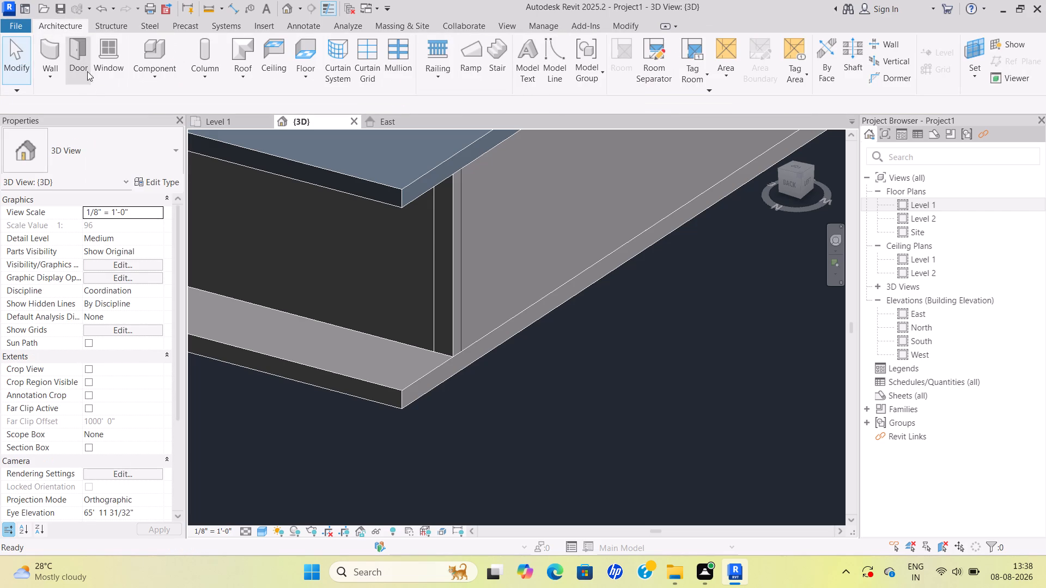
left_click(86, 81)
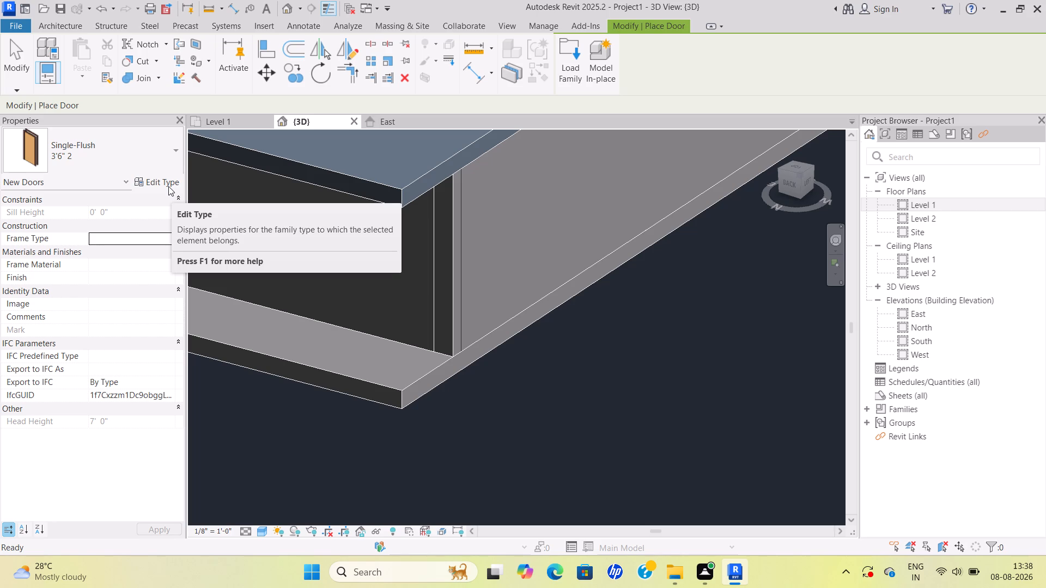
left_click(169, 182)
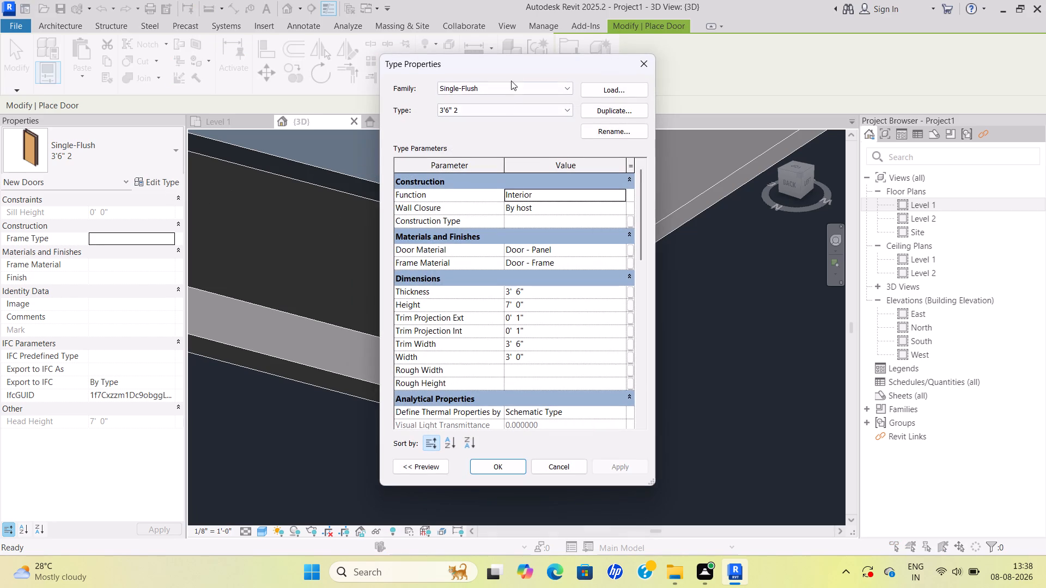
left_click(563, 111)
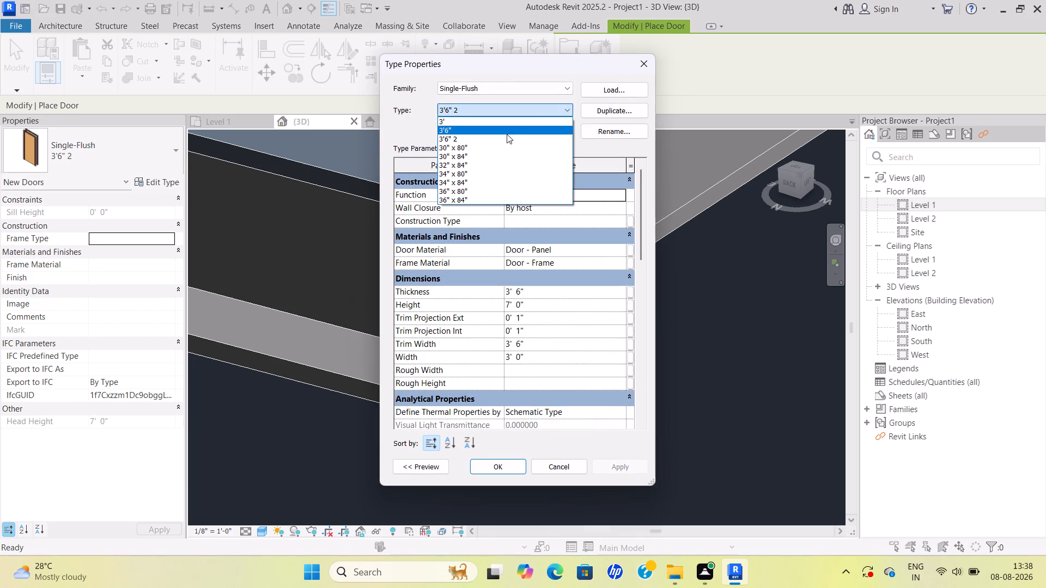
left_click(496, 130)
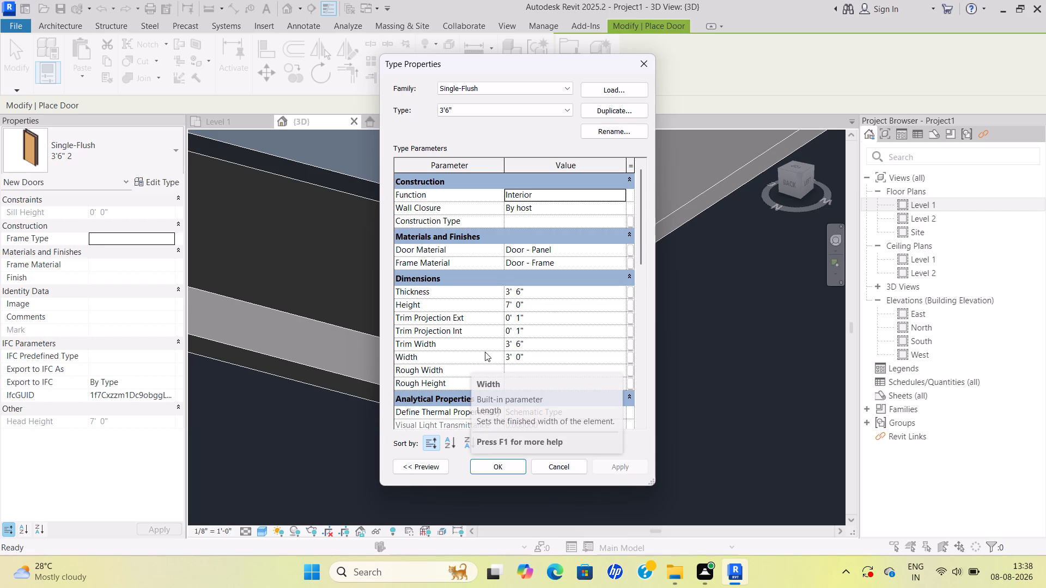
left_click(506, 470)
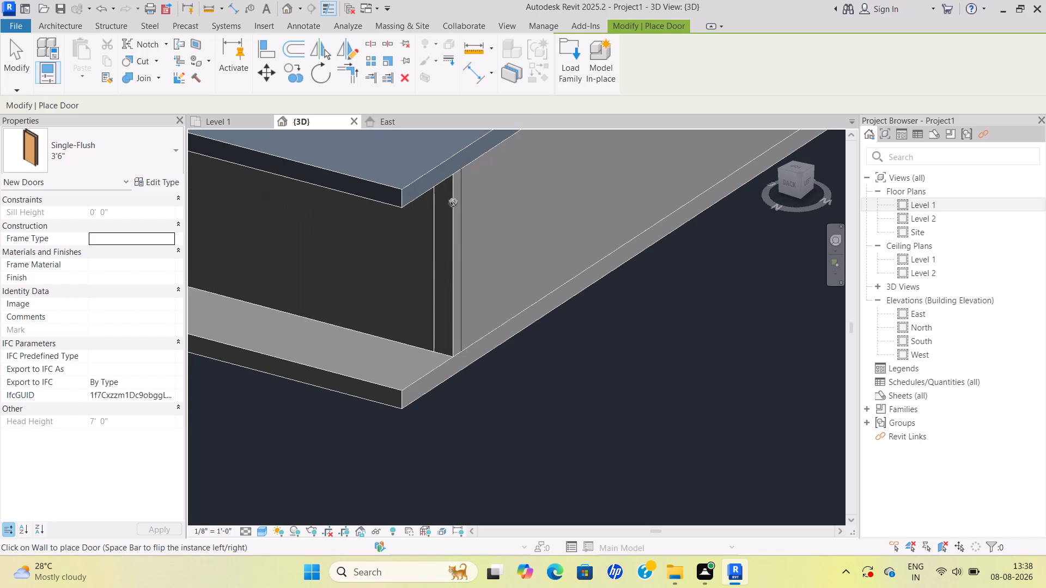
middle_click_drag(390, 267, 315, 340)
scroll(380, 295, "down", 1)
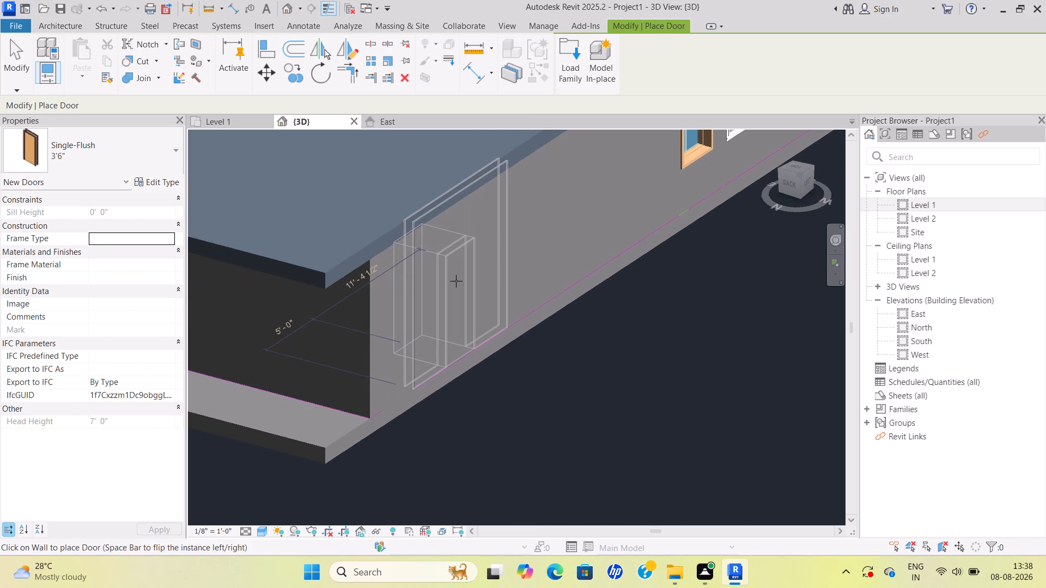
left_click(456, 280)
scroll(502, 372, "down", 1)
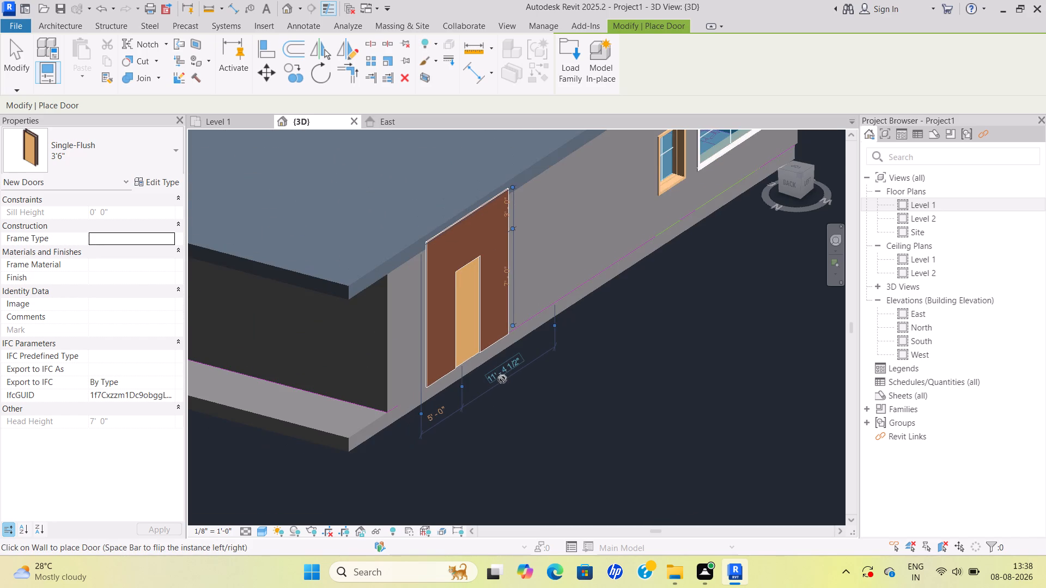
middle_click_drag(502, 381, 278, 336, "shift")
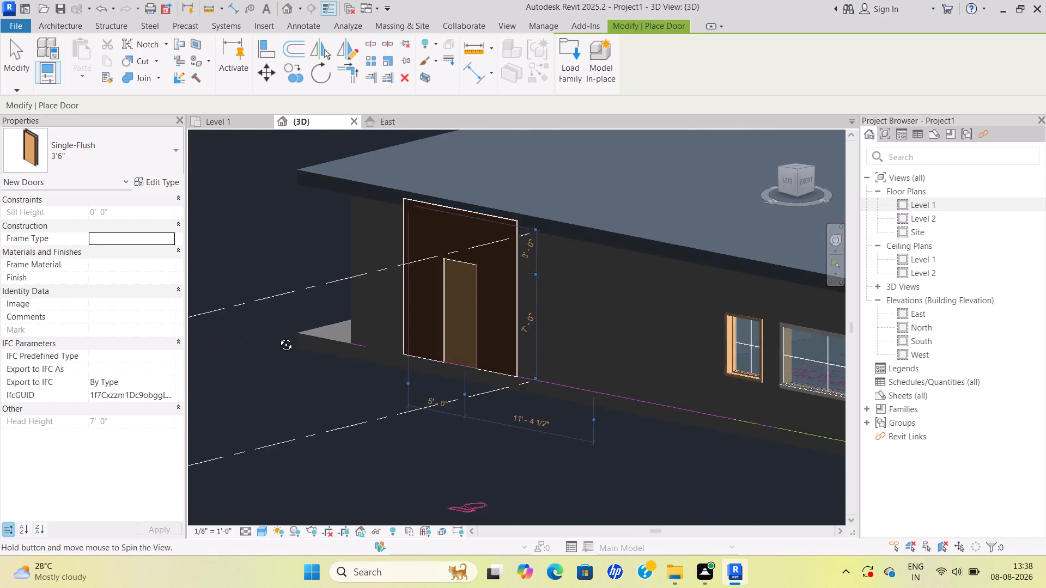
middle_click_drag(278, 336, 367, 290, "shift")
middle_click_drag(395, 275, 473, 269, "shift")
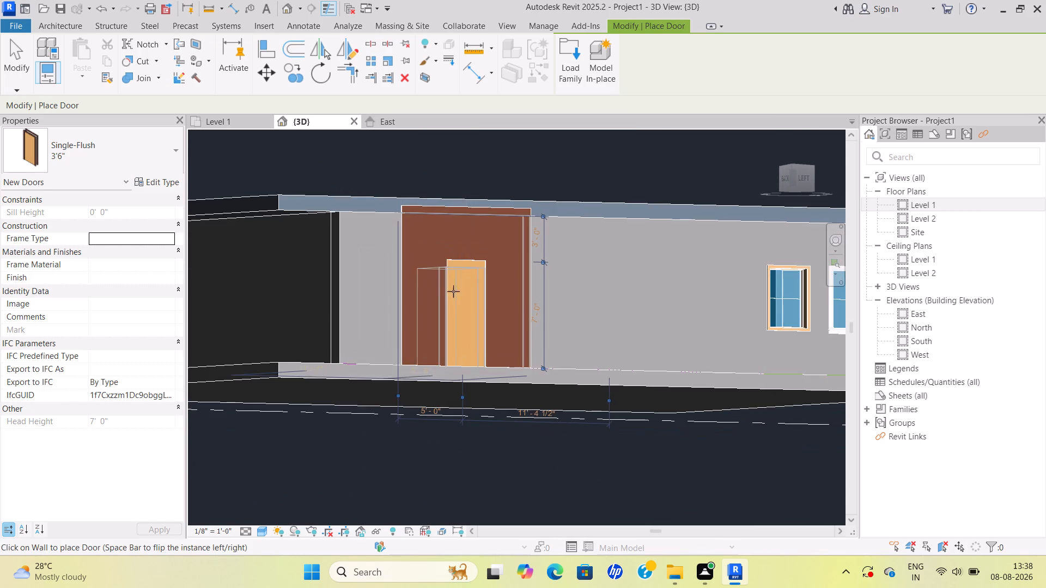
Delete the Single-Flush 3'6" door from the west wall near the northwest corner in the 3D view.
left_click(11, 59)
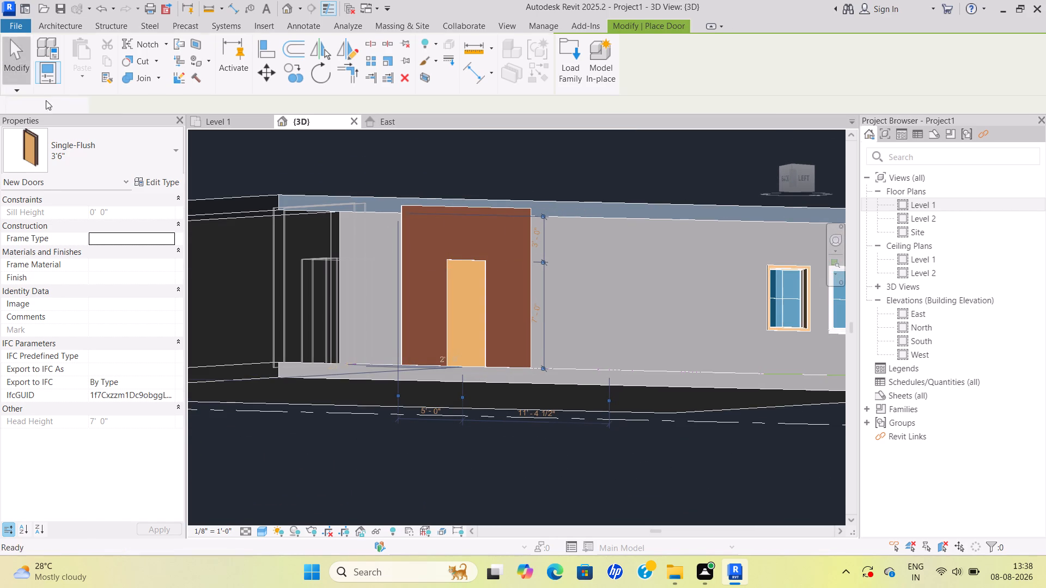
scroll(524, 267, "up", 6)
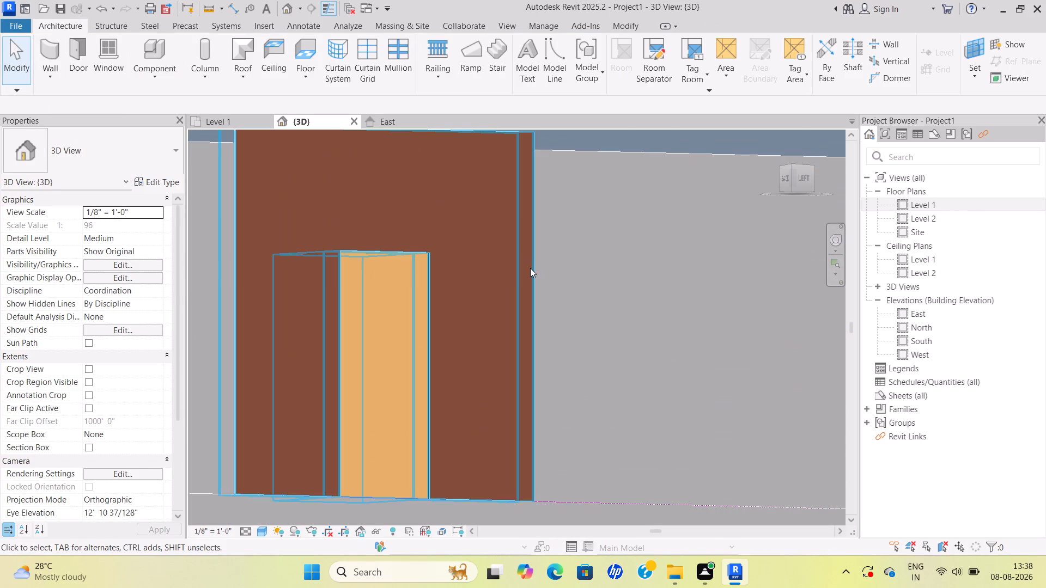
left_click(530, 268)
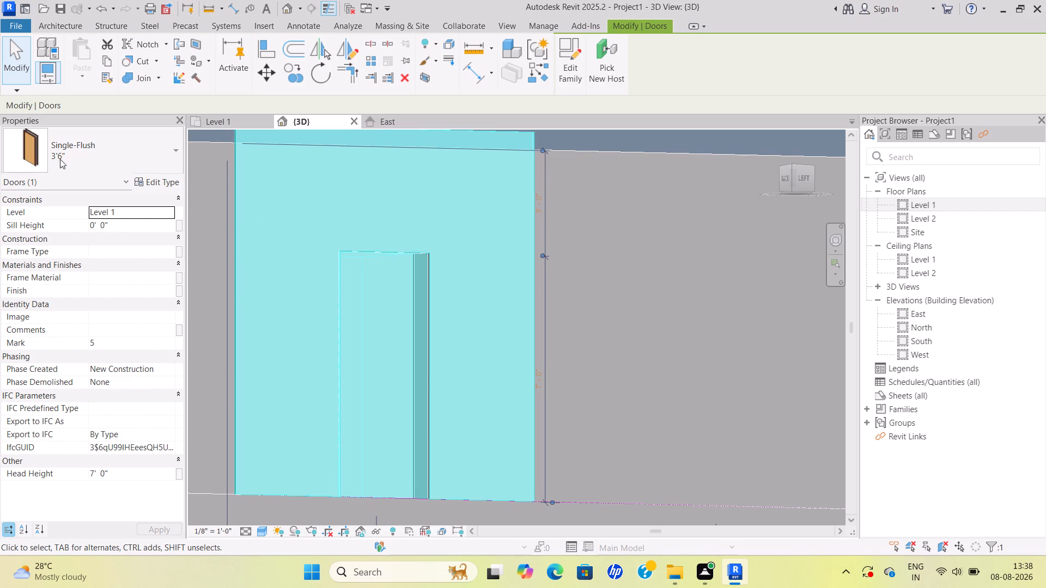
scroll(522, 323, "down", 5)
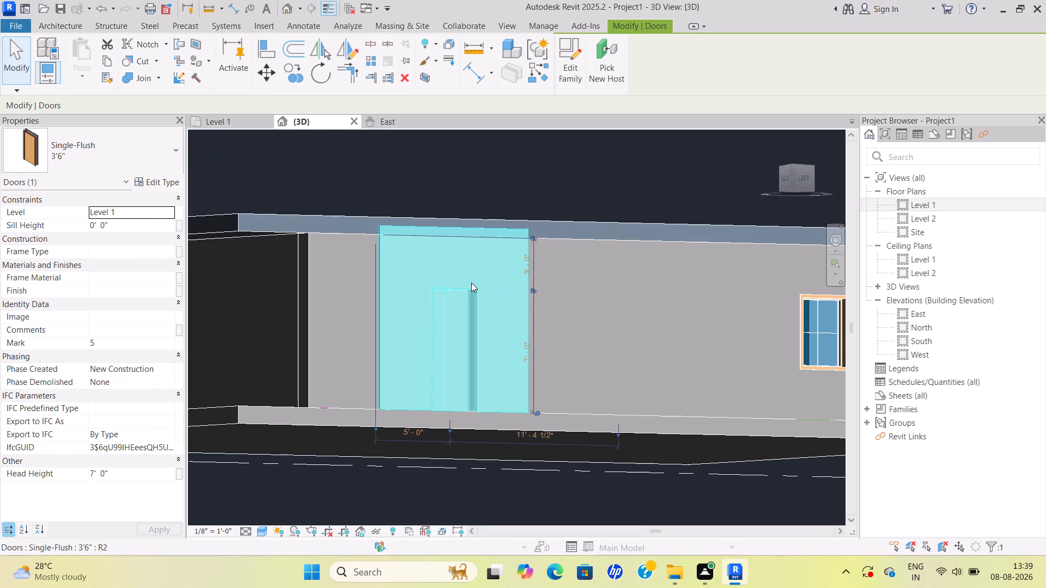
key("Delete")
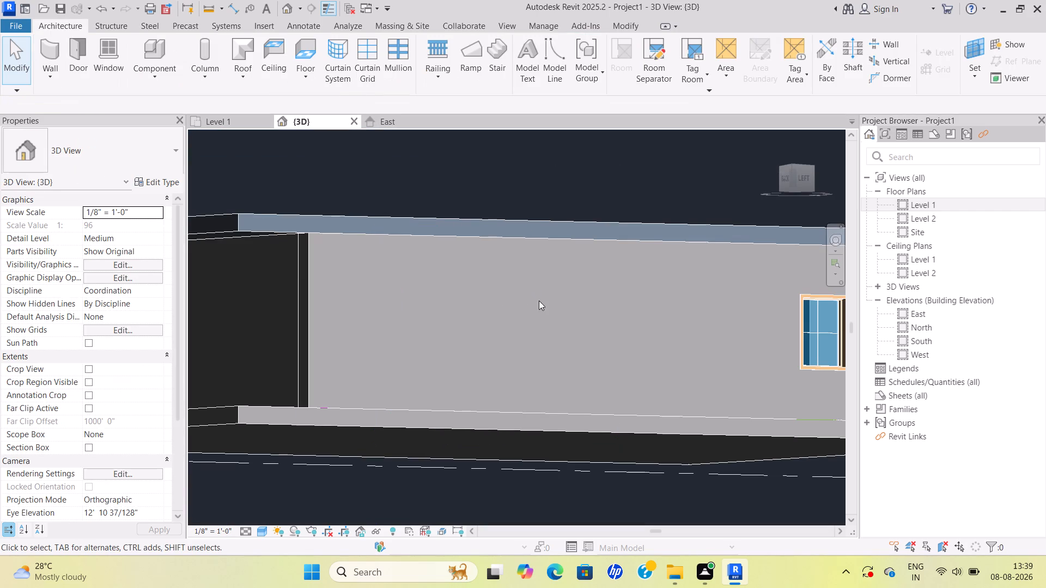
Load the Door-Interior-Single-Pocket-2_Panel-Wood family from the US residential doors library in size 36" x 96" for the Level 1 plan.
left_click(234, 123)
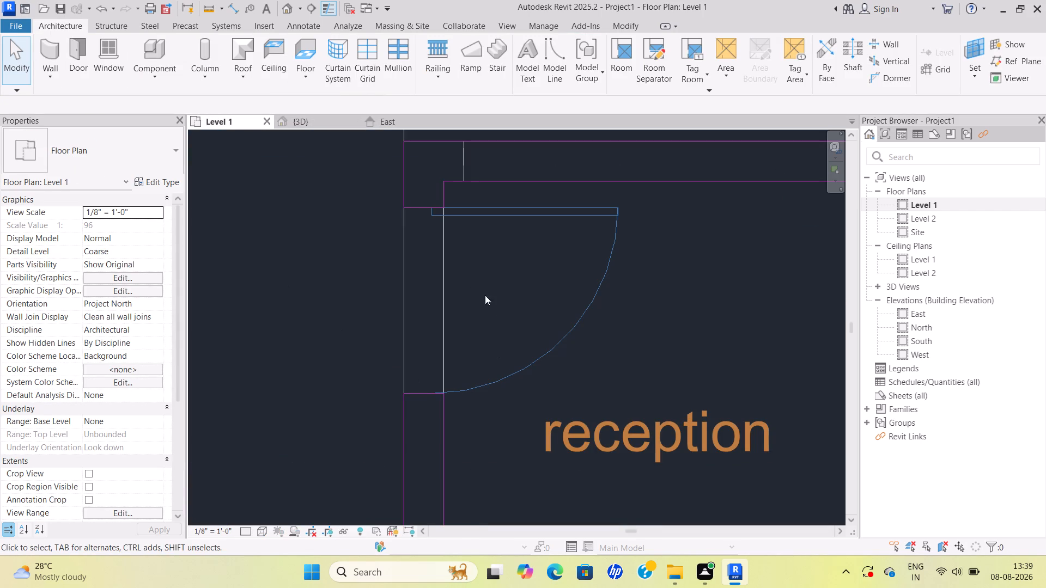
left_click(82, 75)
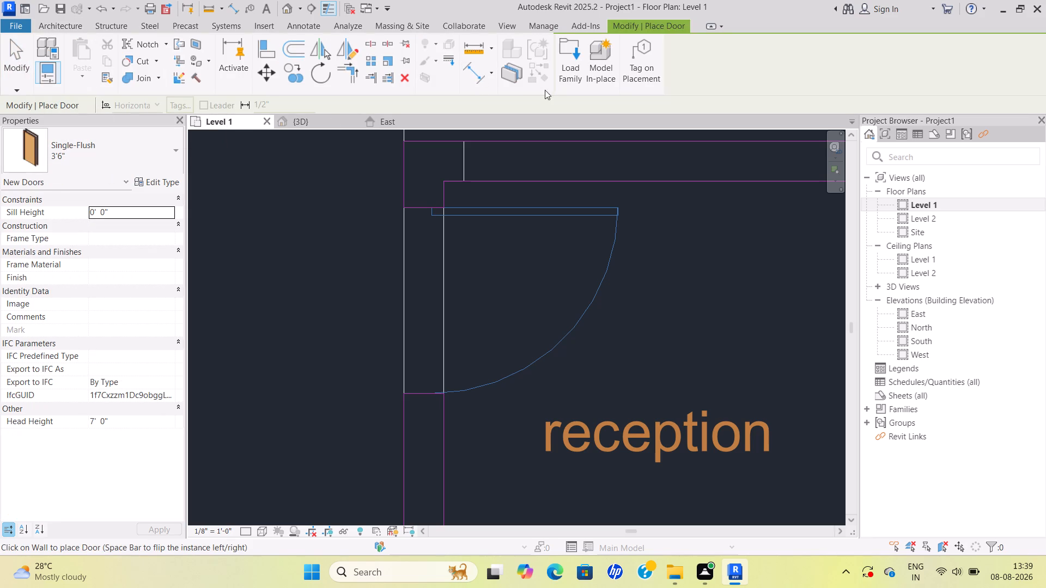
left_click(566, 63)
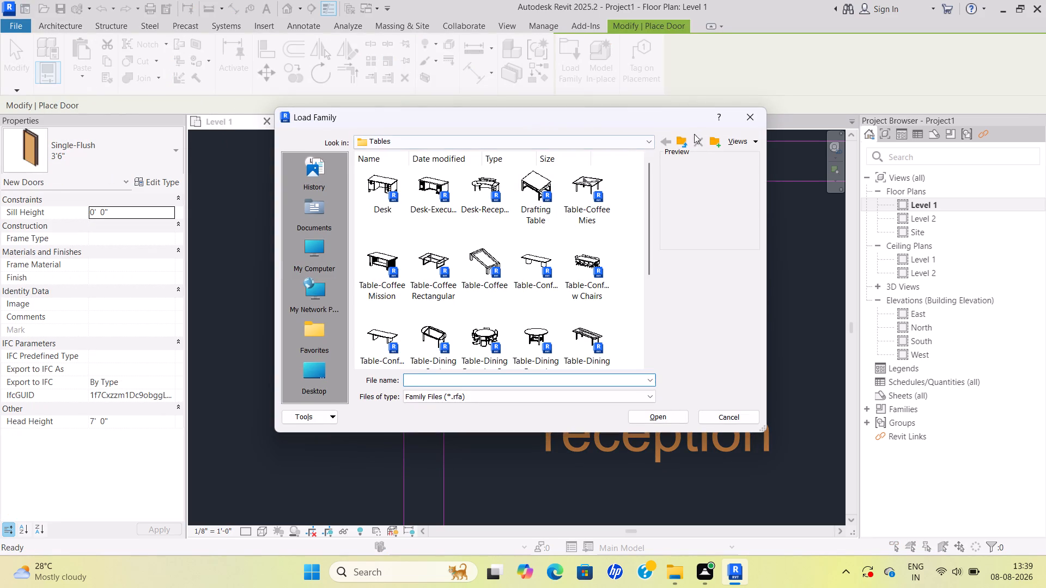
left_click(647, 141)
double_click(575, 232)
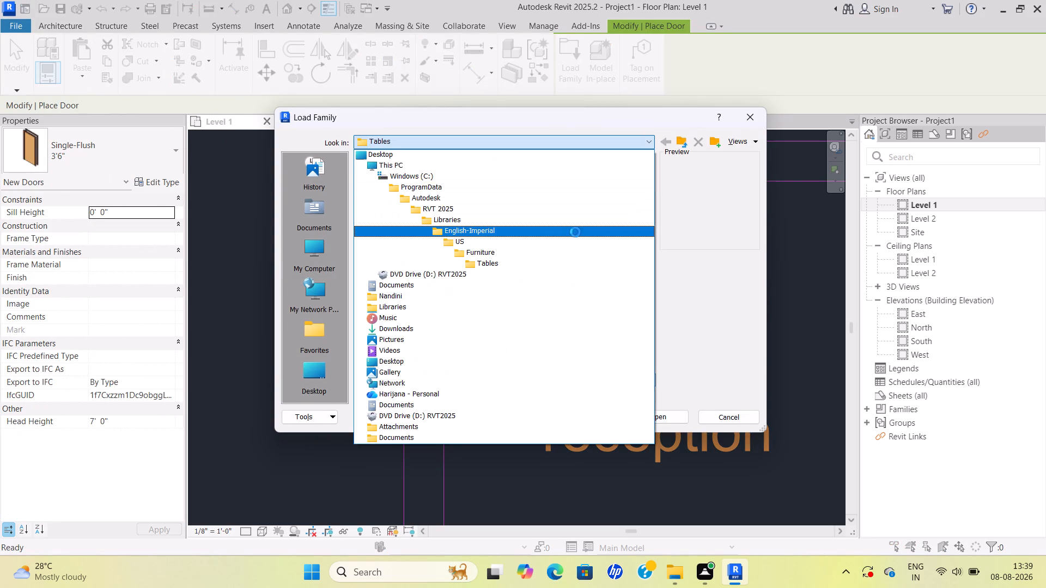
double_click(396, 190)
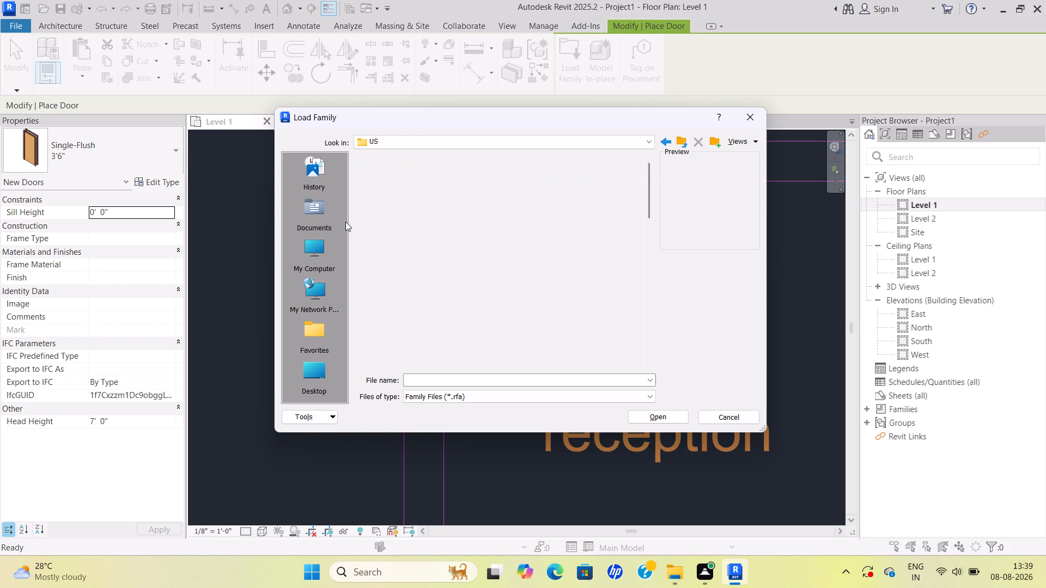
scroll(437, 240, "down", 3)
scroll(466, 279, "up", 4)
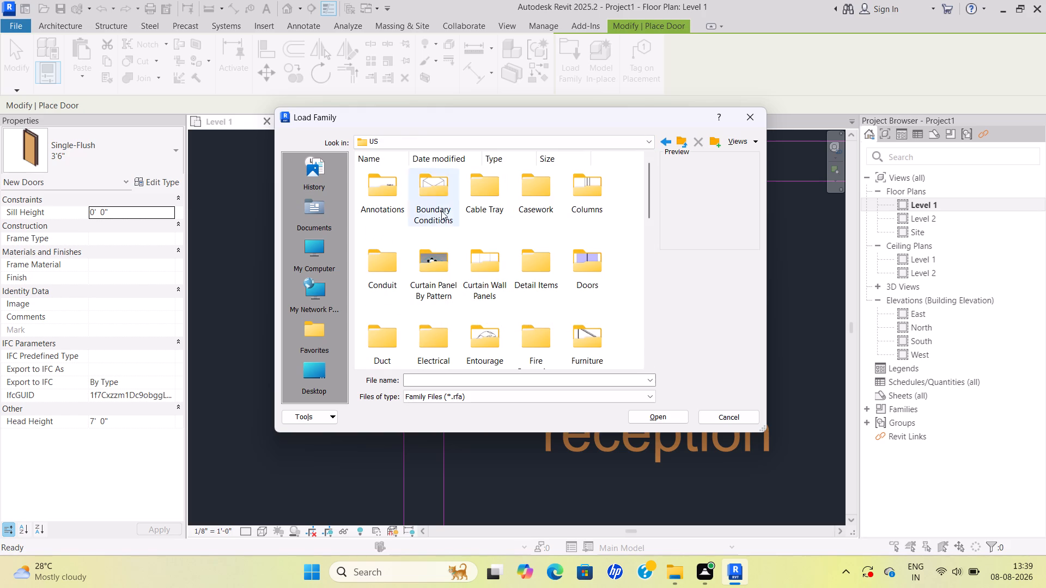
double_click(585, 265)
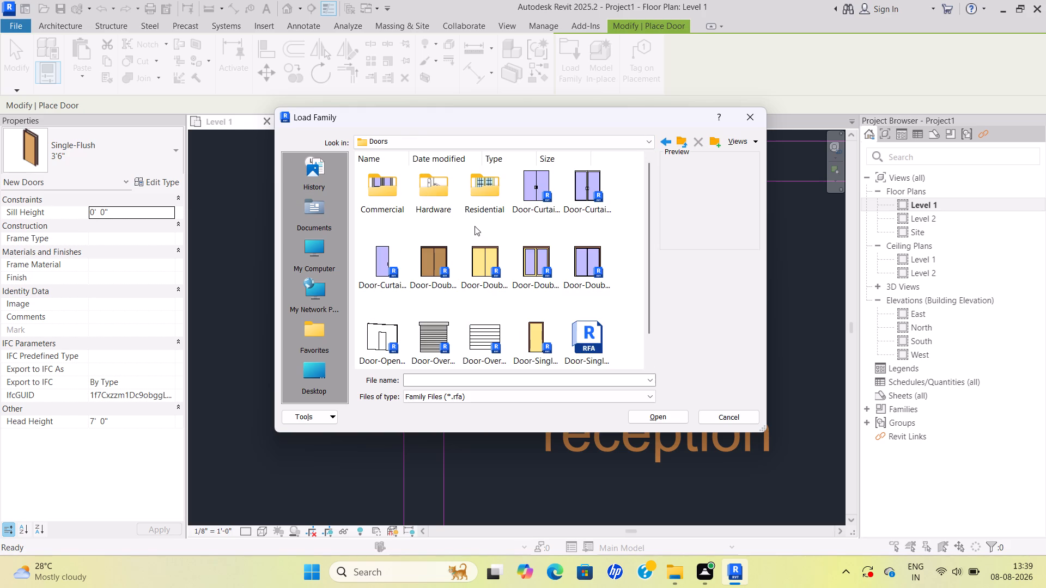
double_click(486, 197)
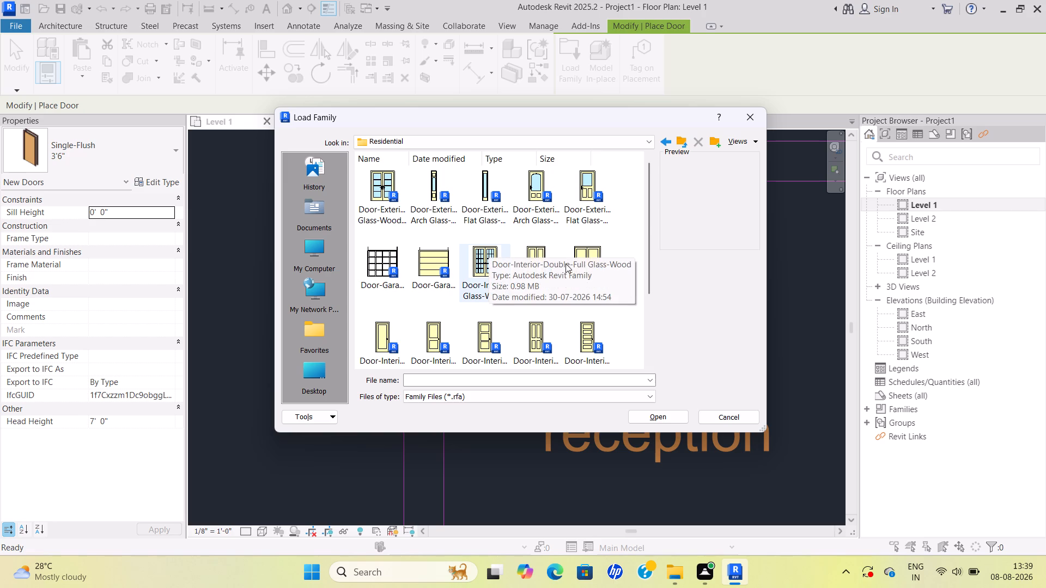
scroll(573, 273, "down", 2)
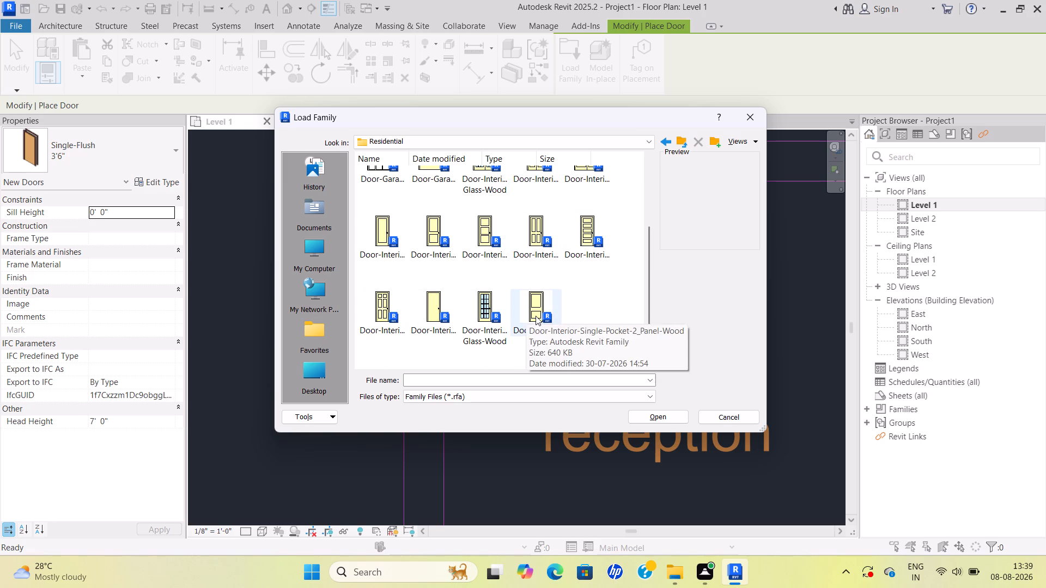
double_click(536, 316)
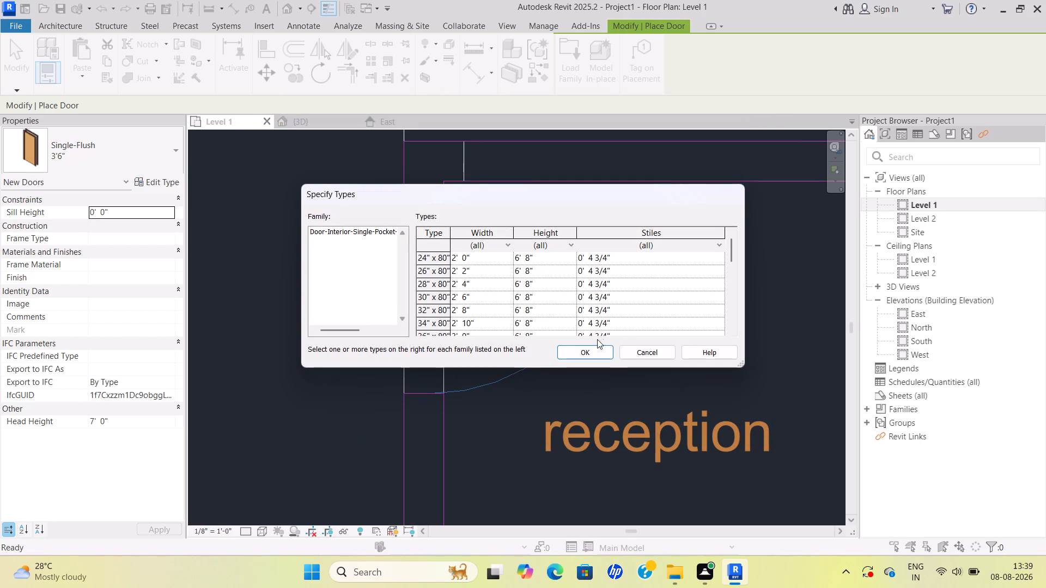
scroll(519, 292, "down", 8)
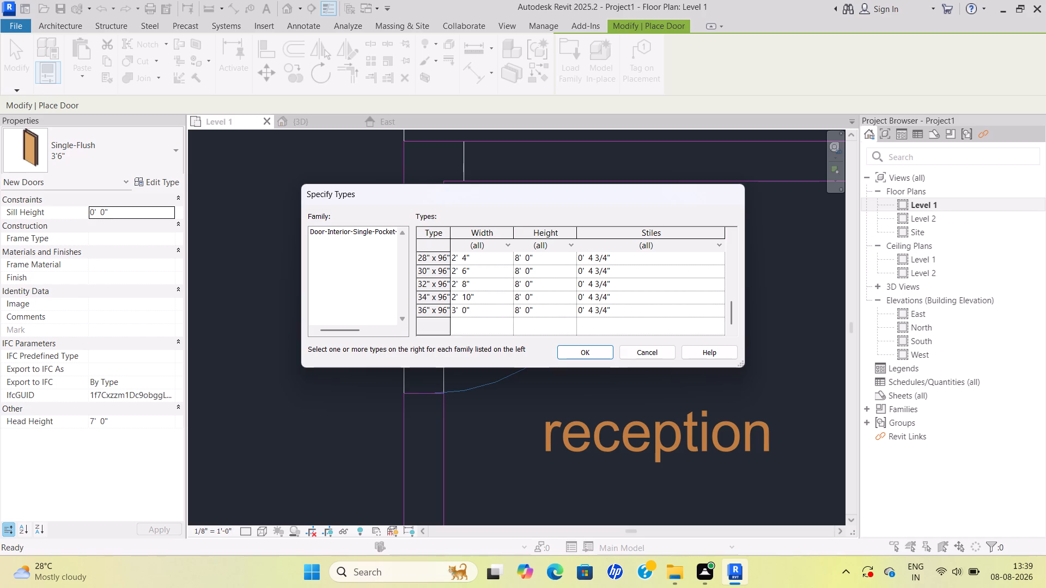
left_click(476, 313)
left_click(592, 352)
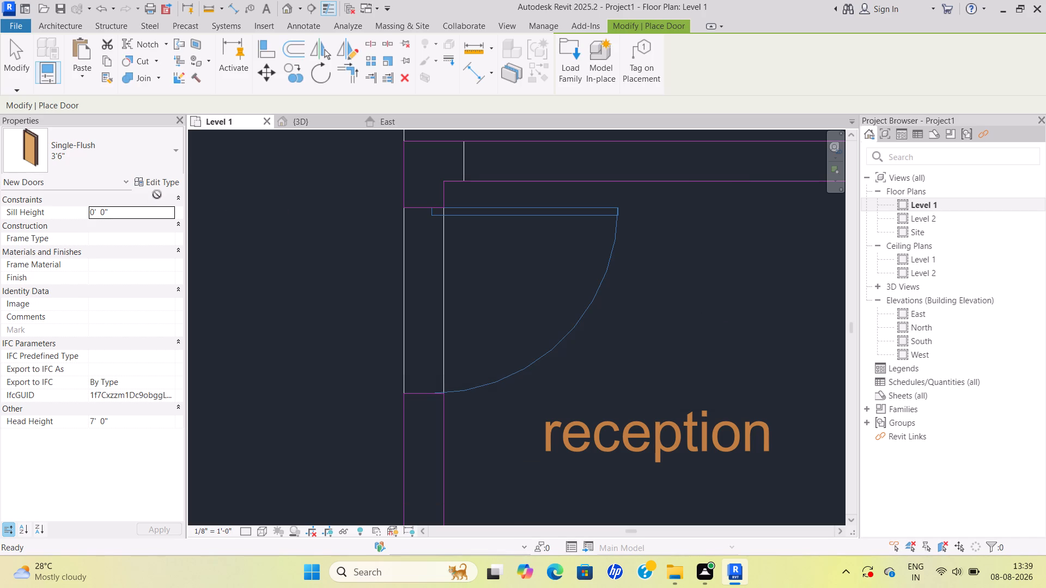
Duplicate the 36" x 96" pocket door type under the suggested name, set its width to 3'6", and review its type parameters.
left_click(162, 183)
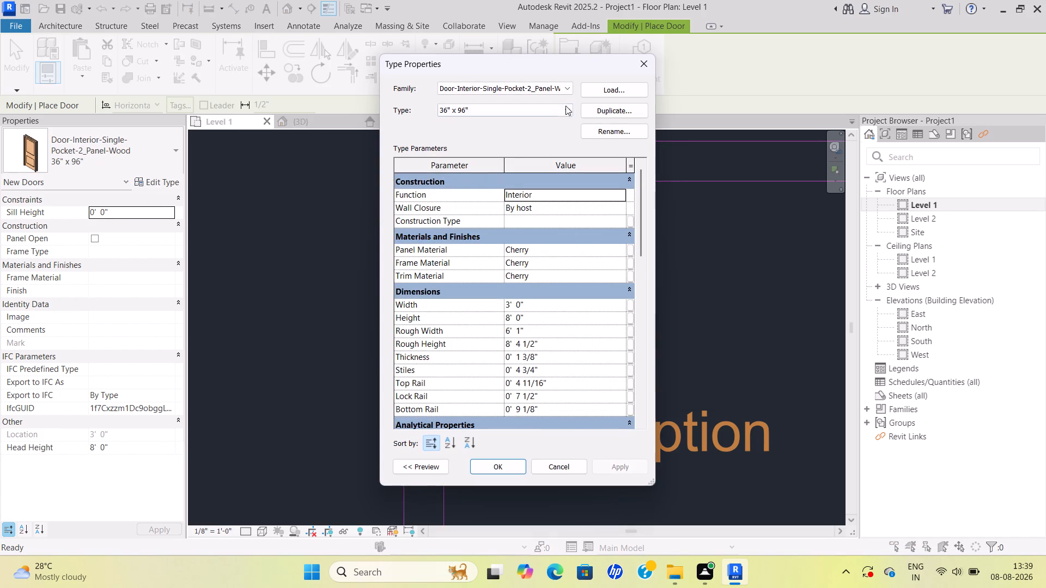
left_click(609, 112)
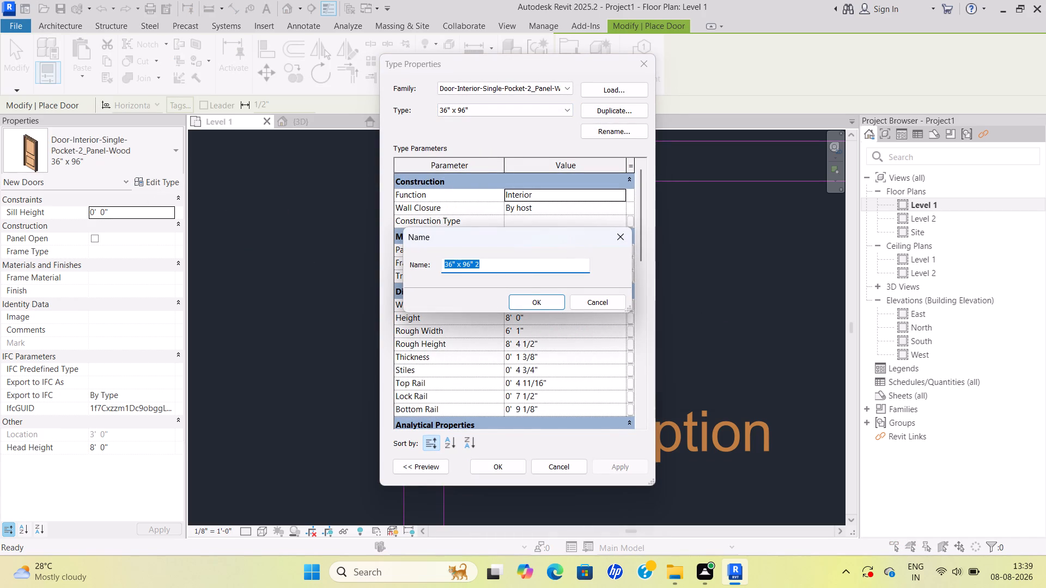
left_click(545, 297)
scroll(548, 295, "down", 1)
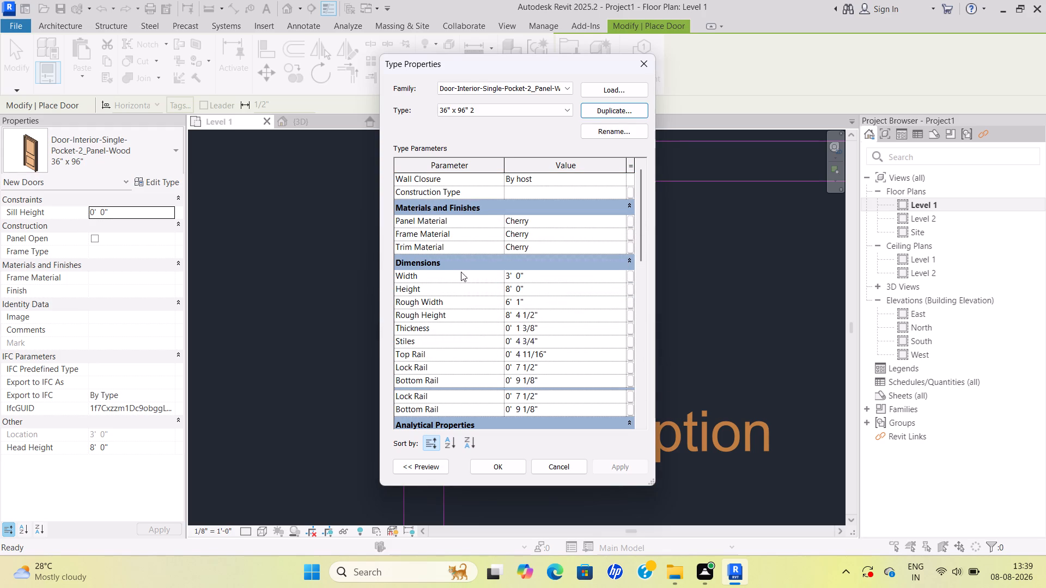
left_click(543, 278)
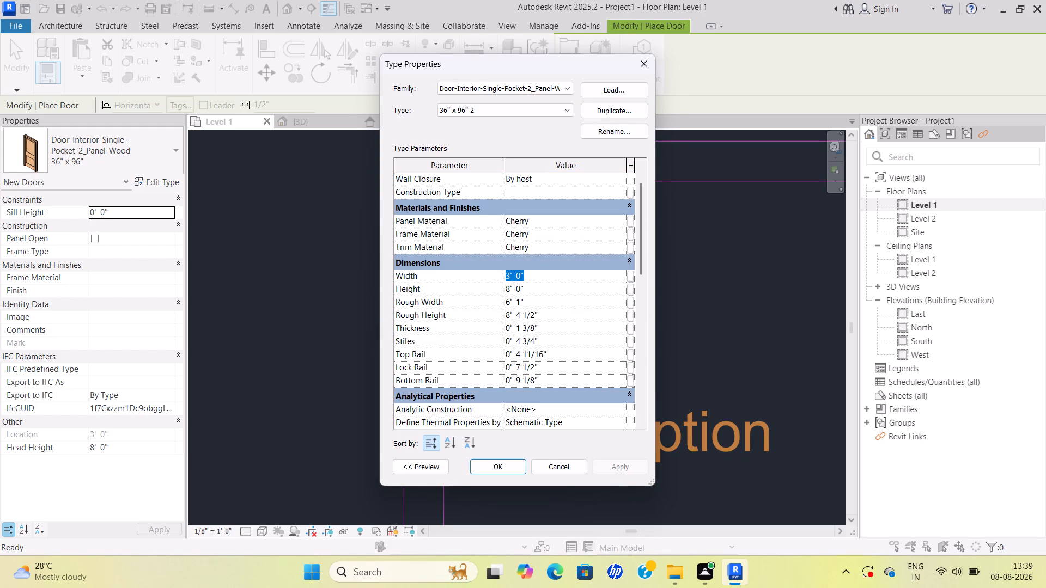
type("3'6\"")
key("Return")
key("Return")
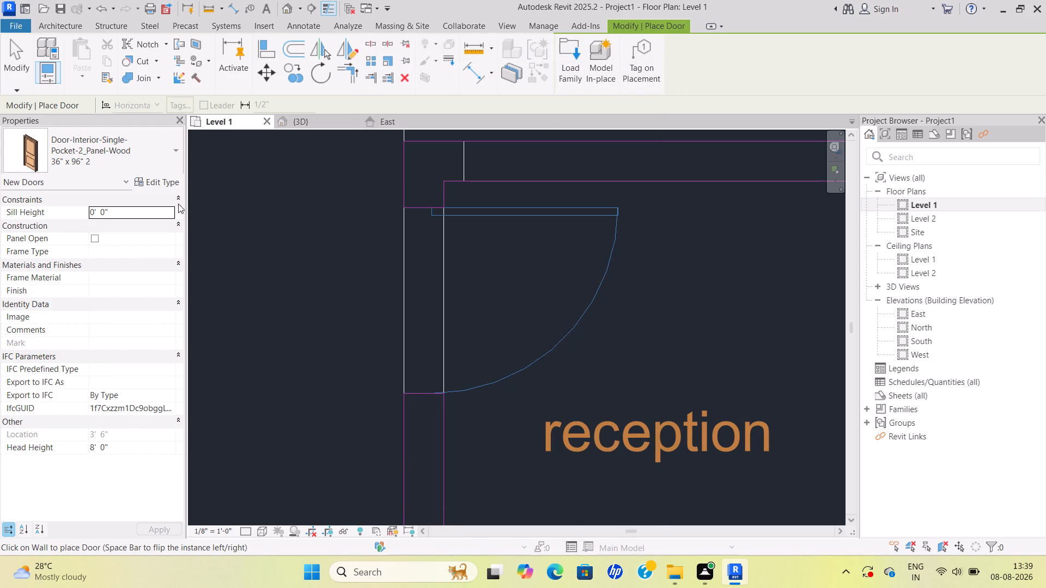
left_click(172, 181)
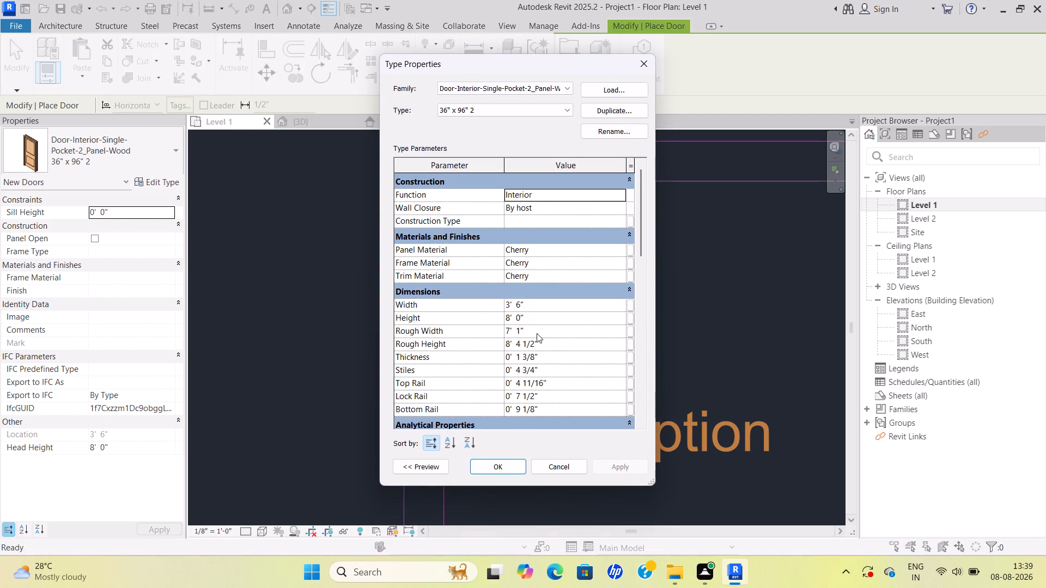
scroll(538, 336, "down", 4)
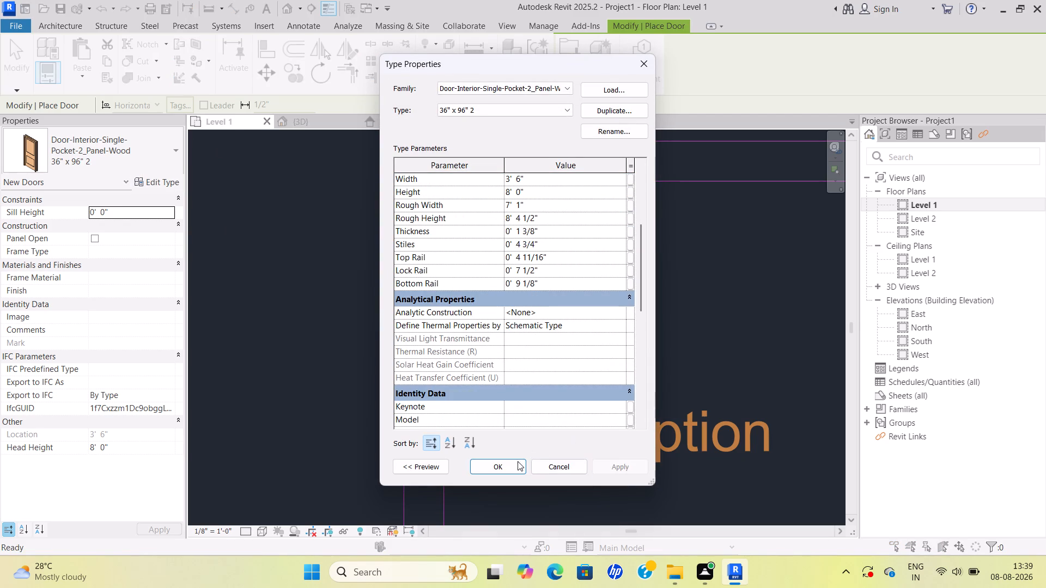
left_click(514, 465)
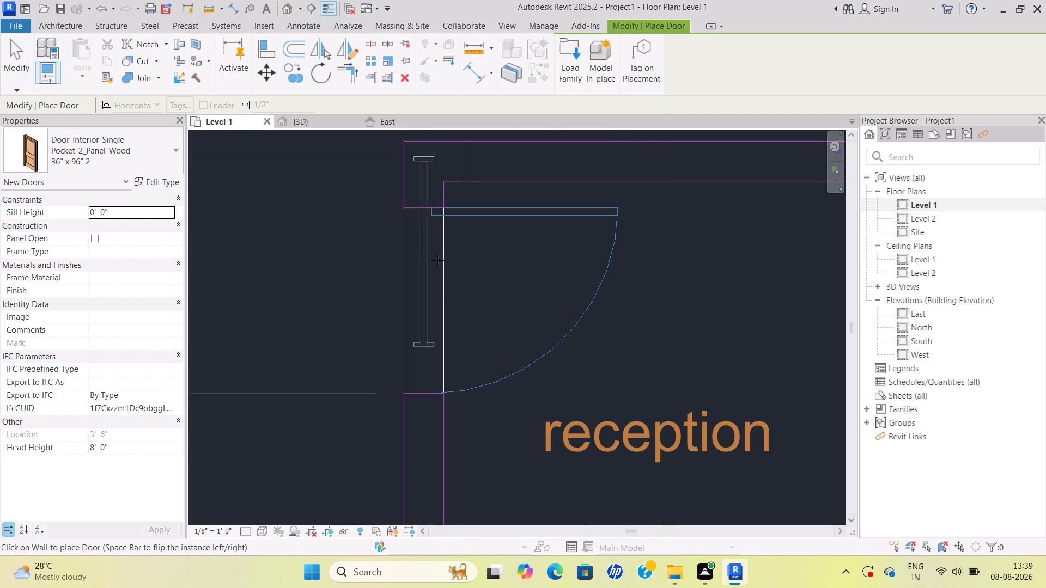
Place the 3'6" wide two-panel pocket door in the west wall at the reception entrance, over the plan's door symbol.
left_click(445, 303)
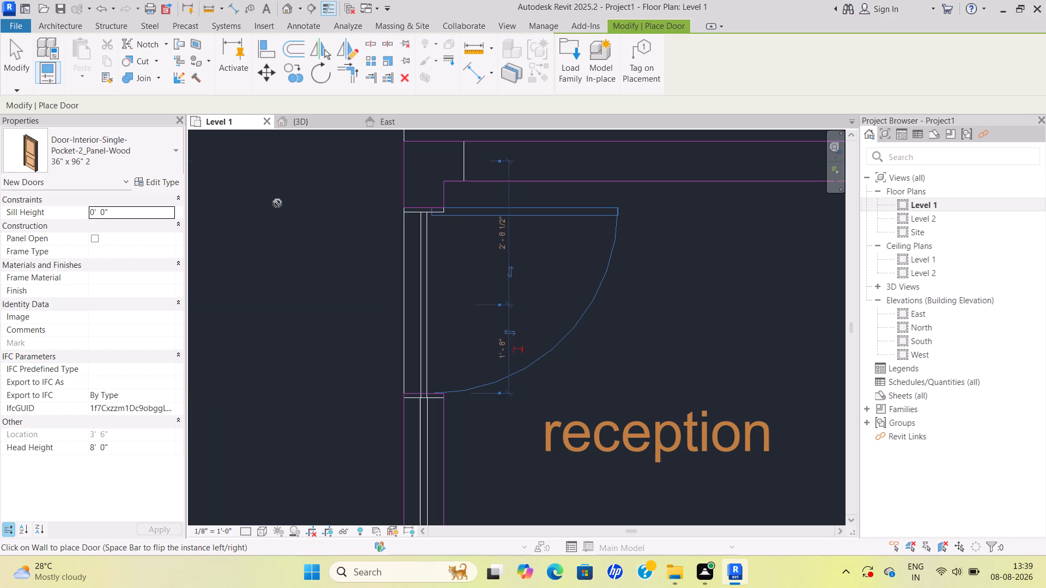
left_click(320, 125)
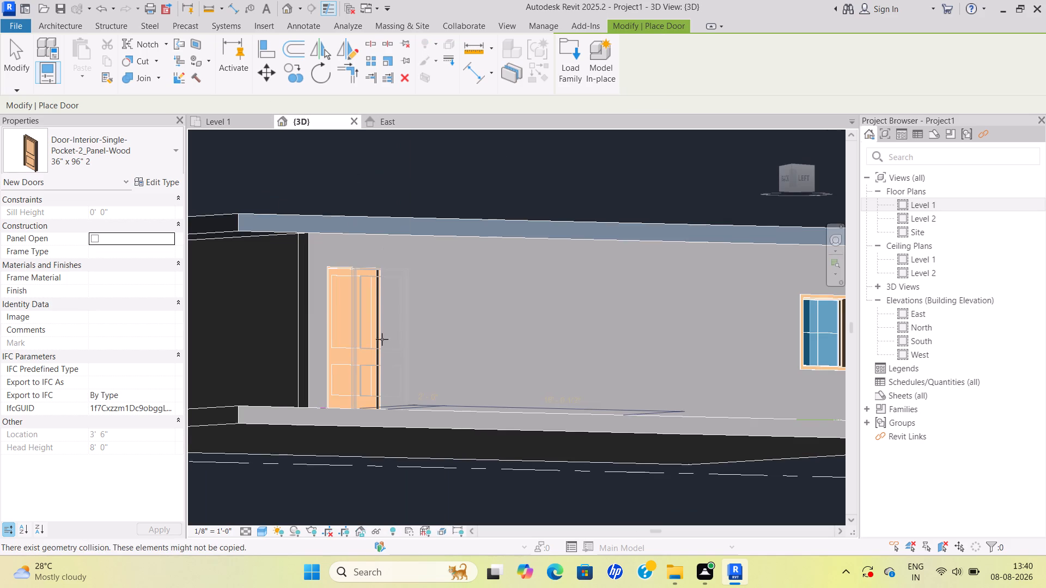
scroll(385, 344, "down", 1)
middle_click_drag(404, 339, 461, 402, "shift")
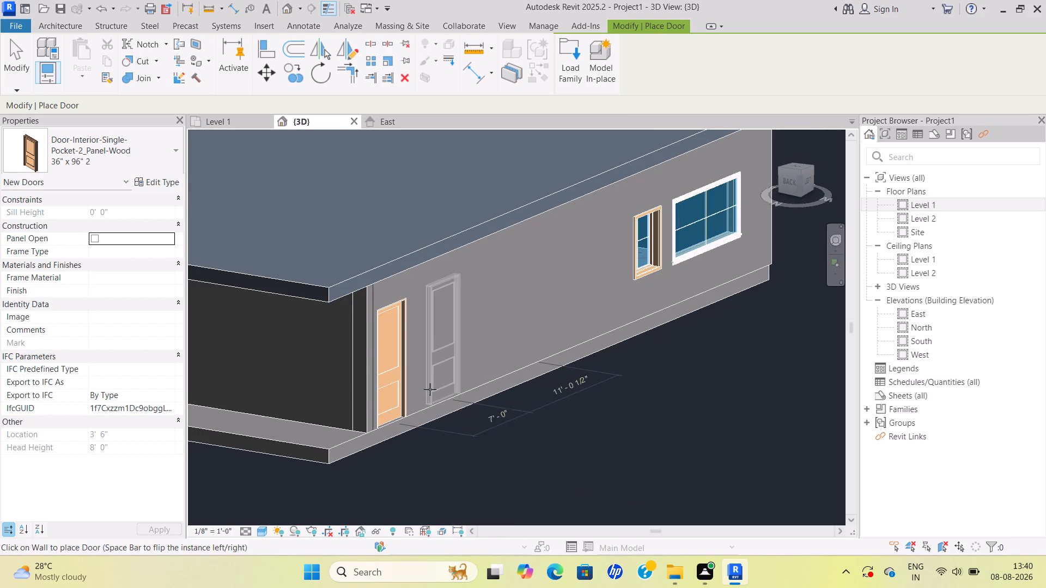
left_click(27, 63)
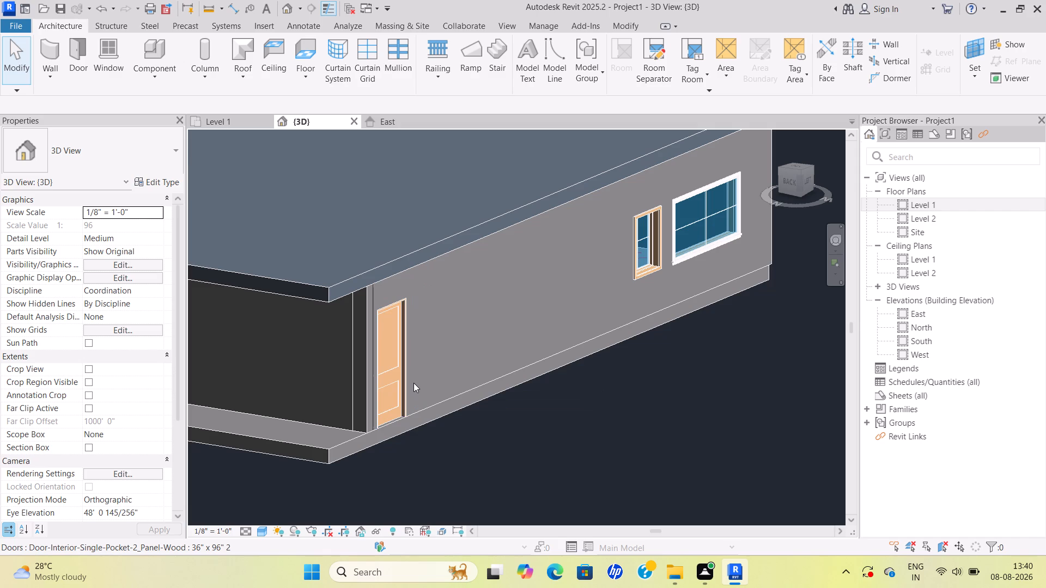
Examine the new two-panel entrance door and the surrounding wall corner from outside in the 3D view.
scroll(447, 354, "up", 5)
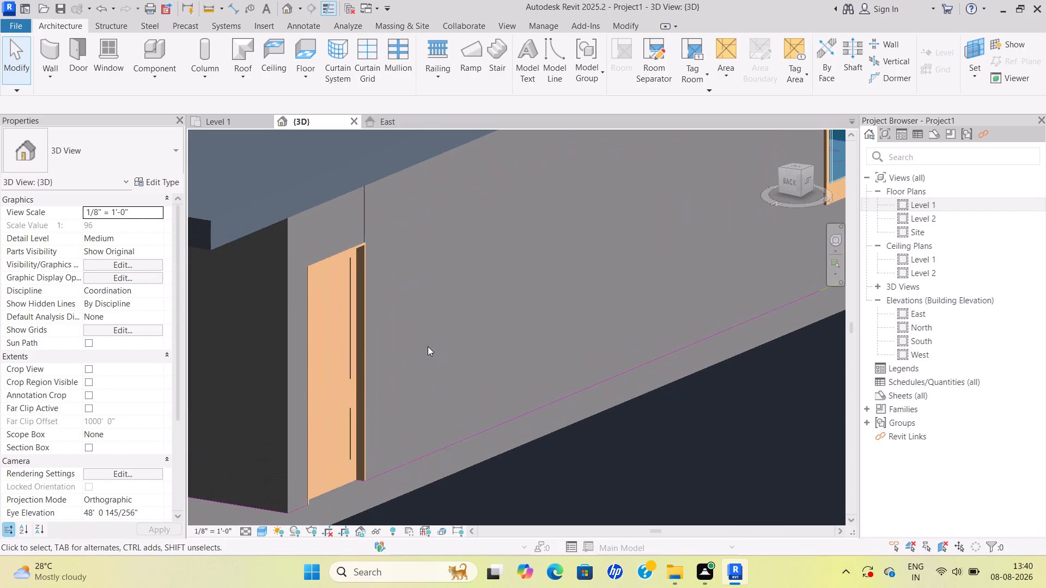
middle_click_drag(428, 346, 503, 308)
scroll(473, 326, "up", 3)
scroll(473, 326, "down", 1)
middle_click_drag(473, 326, 530, 309)
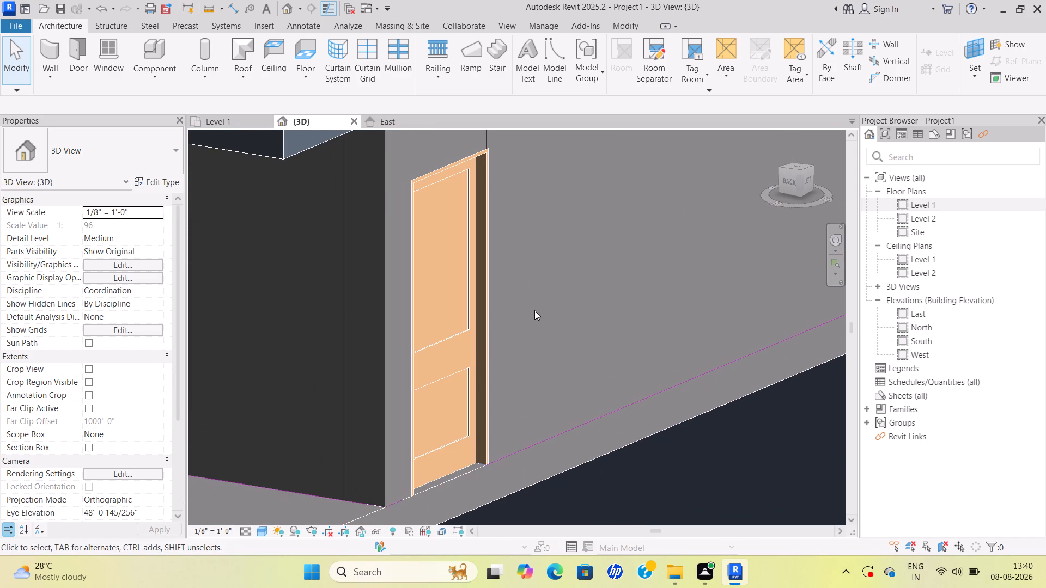
key("Escape")
scroll(542, 191, "down", 8)
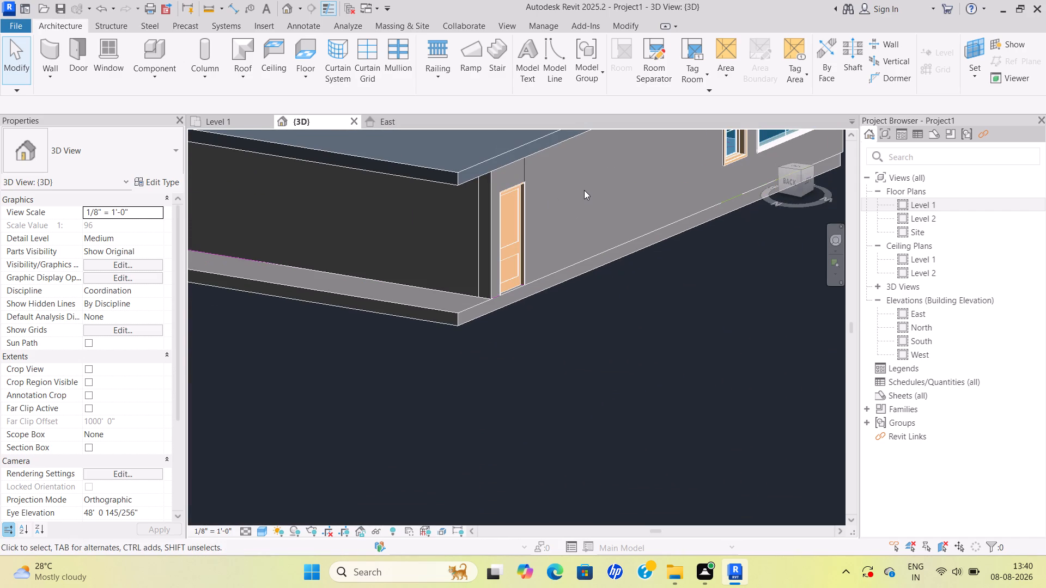
middle_click_drag(588, 190, 517, 224, "shift")
scroll(585, 196, "down", 1, "shift")
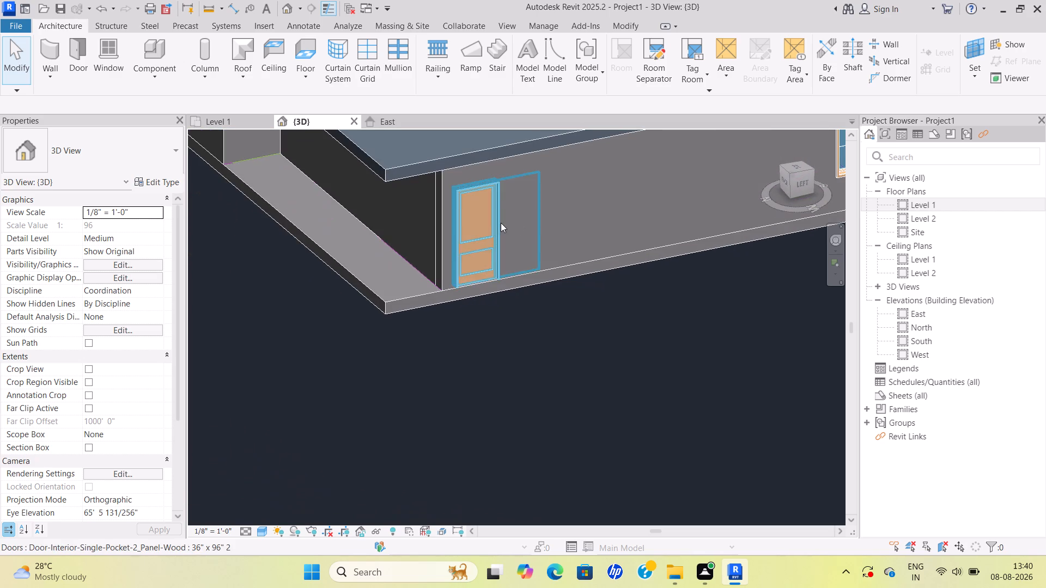
scroll(498, 220, "up", 4)
scroll(549, 210, "up", 4)
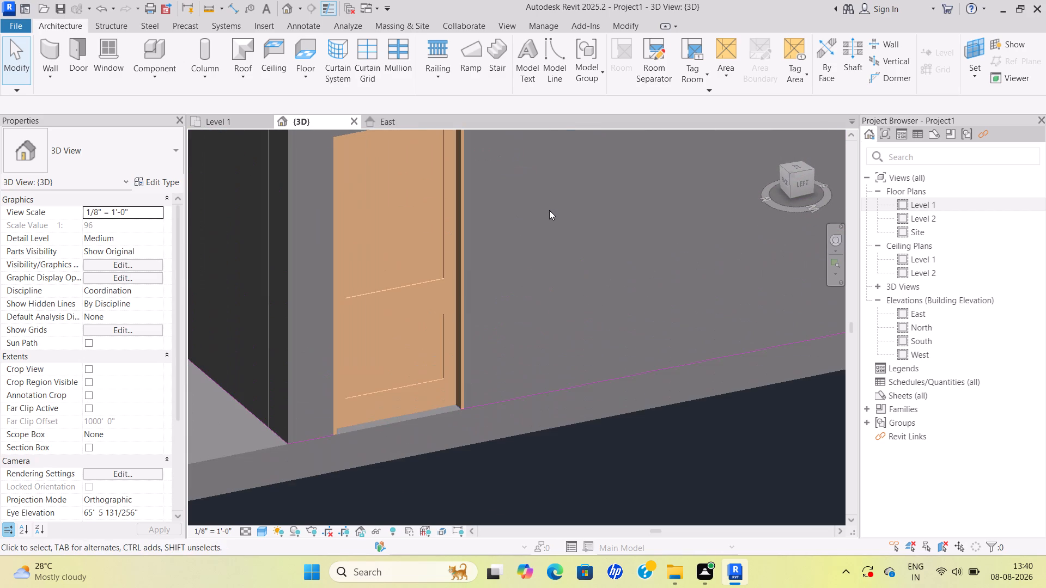
Examine the whole building from outside in the 3D view, including the entrance door, west wall windows and roof.
scroll(549, 210, "down", 1, "shift")
middle_click_drag(549, 210, 525, 218, "shift")
scroll(522, 218, "down", 3)
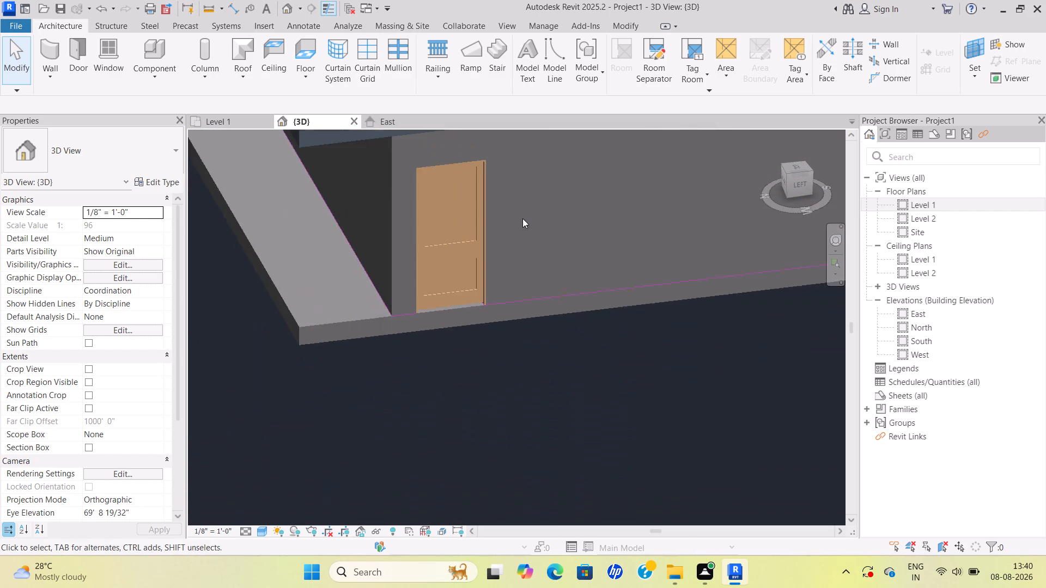
scroll(522, 218, "down", 13)
middle_click_drag(516, 210, 536, 277)
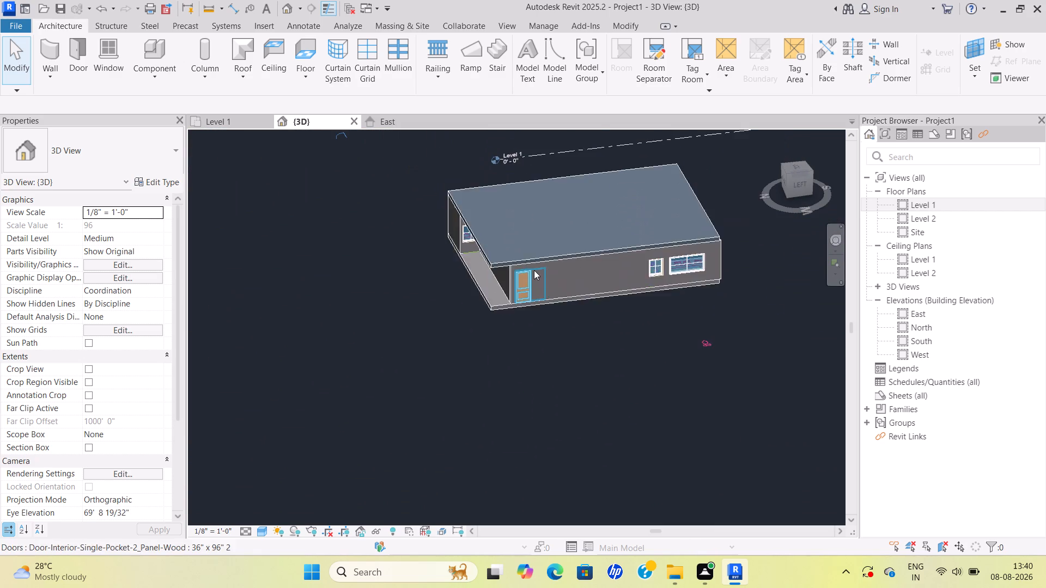
scroll(533, 267, "up", 3)
key("Escape")
scroll(583, 236, "down", 1)
middle_click_drag(583, 236, 507, 268)
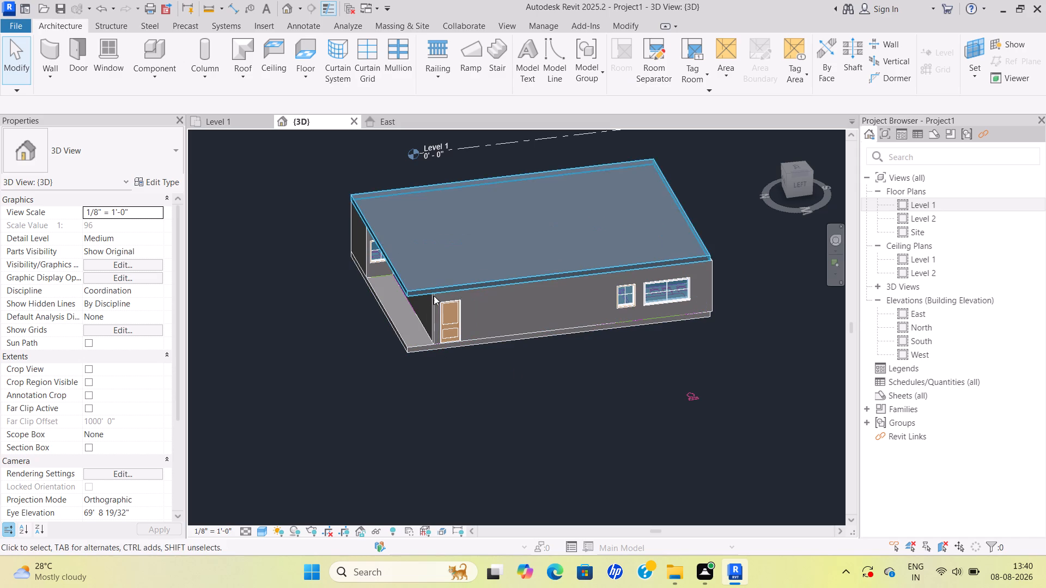
key("Escape")
scroll(455, 291, "down", 1)
middle_click_drag(456, 291, 438, 374)
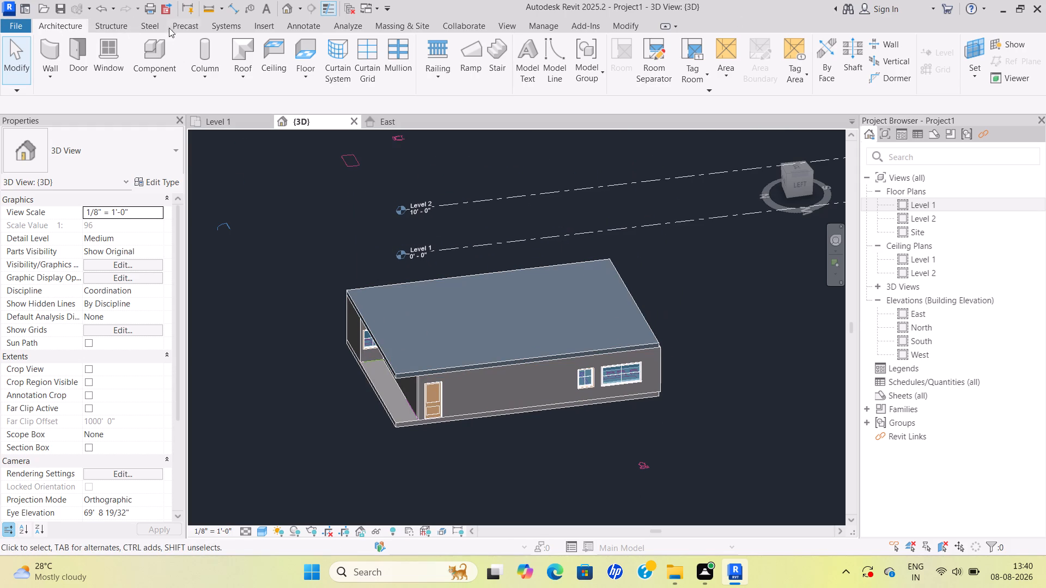
Browse the English-Imperial US family library's Furniture folder for loadable furnishings, then close it without loading anything.
left_click(263, 28)
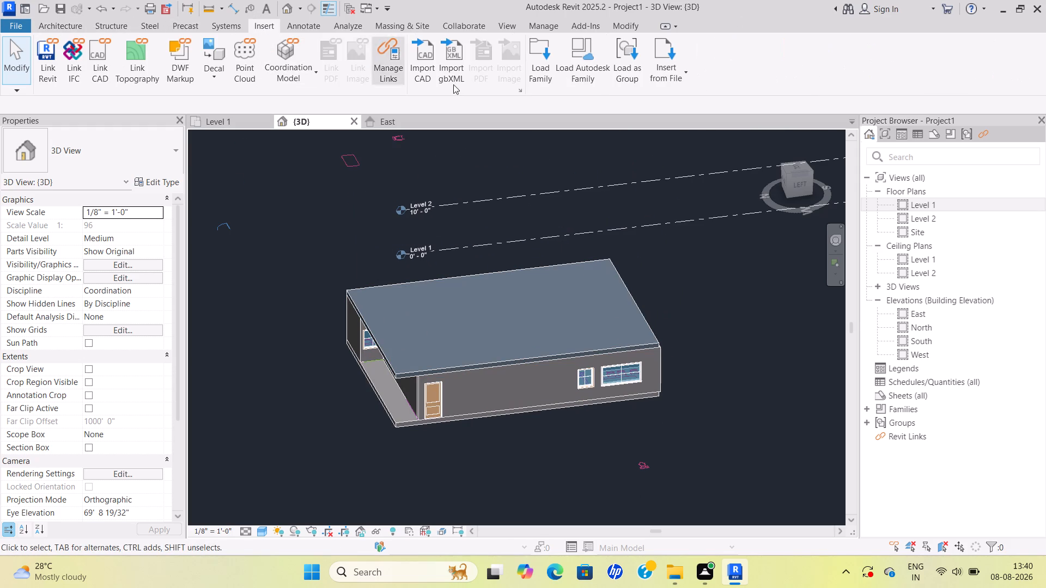
left_click(543, 80)
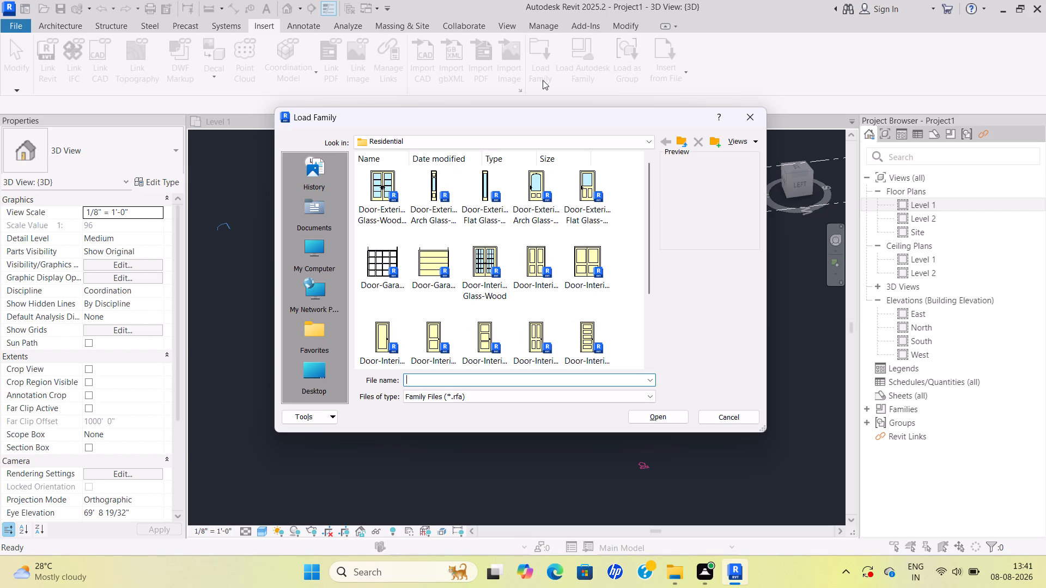
scroll(500, 227, "down", 1)
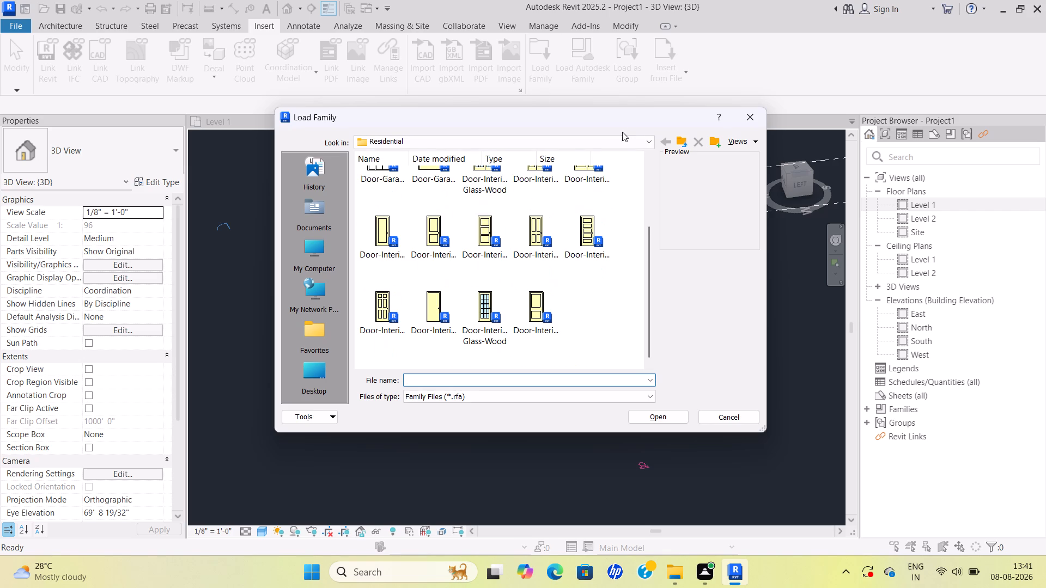
left_click(651, 142)
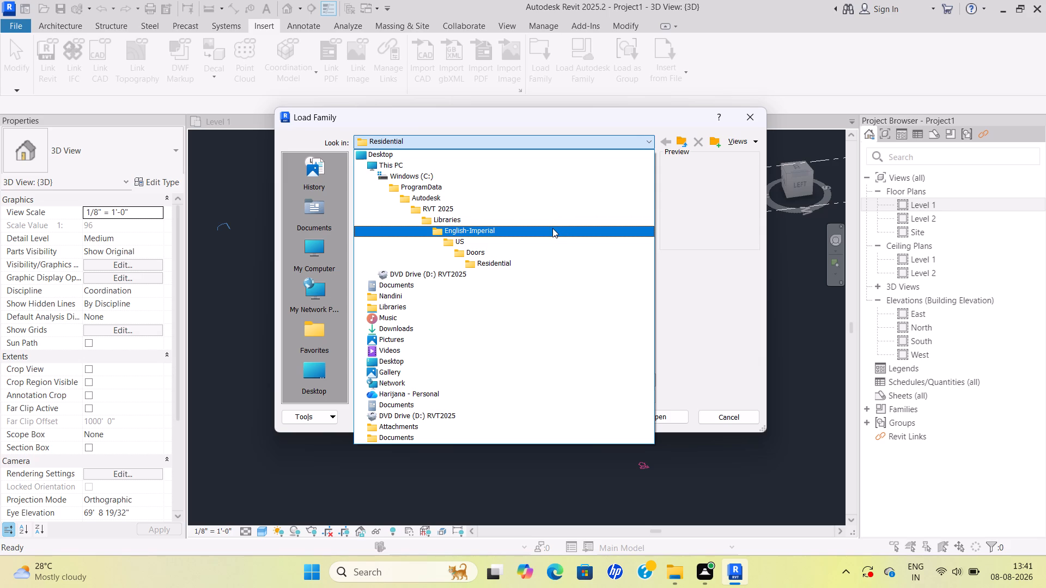
left_click(540, 221)
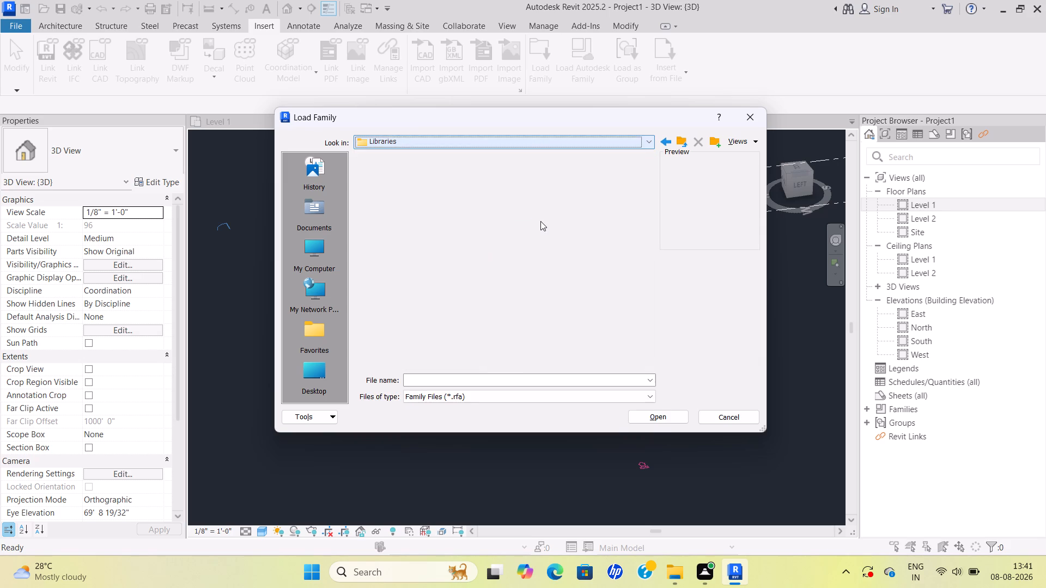
scroll(392, 187, "down", 3)
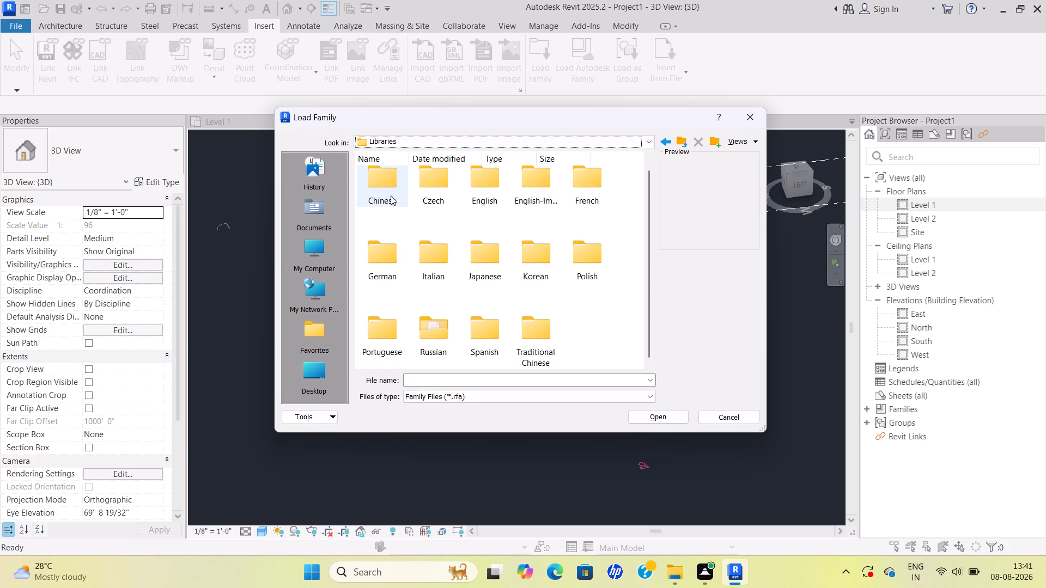
left_click(647, 145)
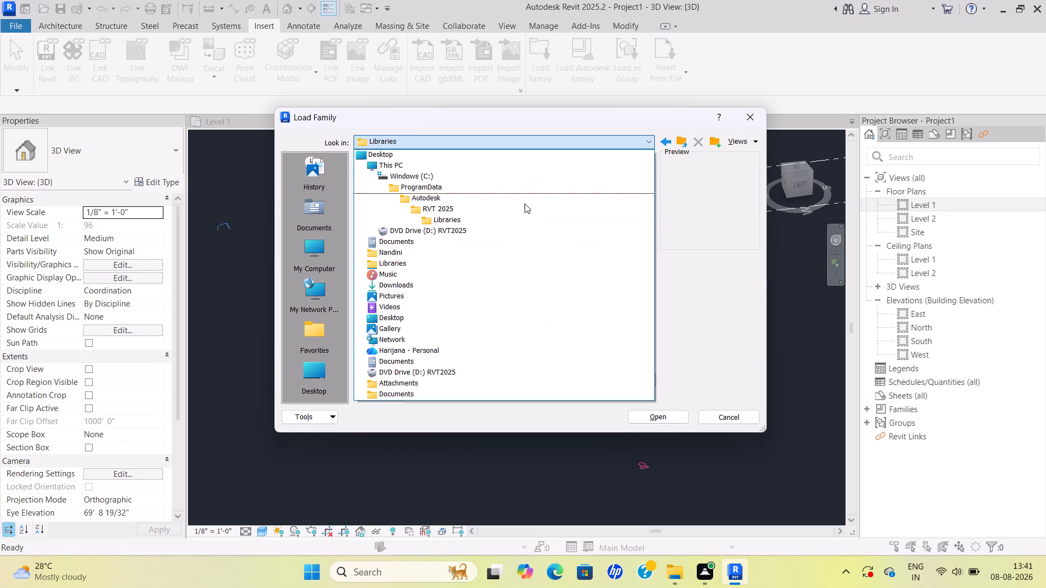
left_click(518, 212)
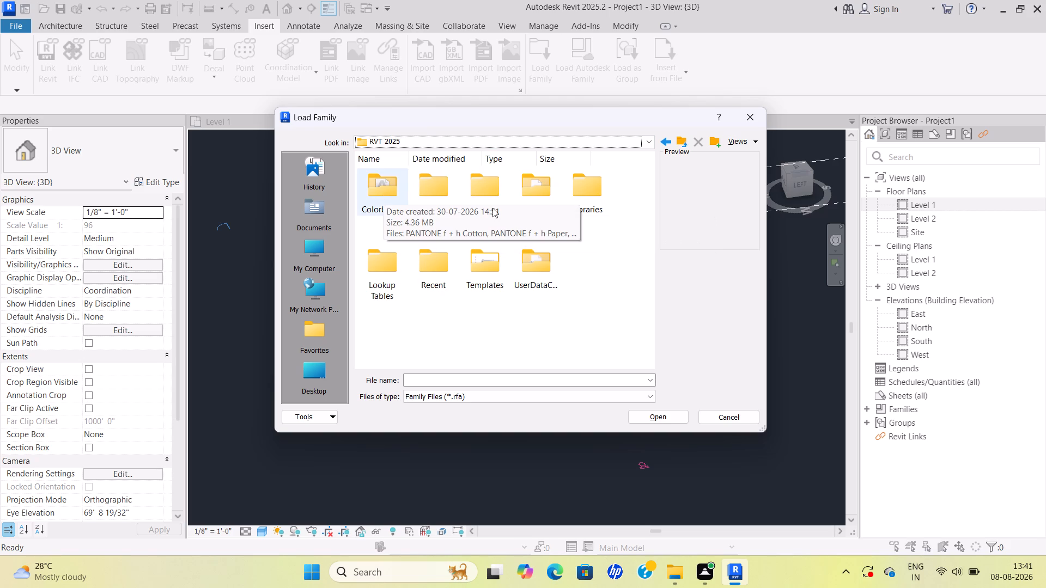
left_click(589, 204)
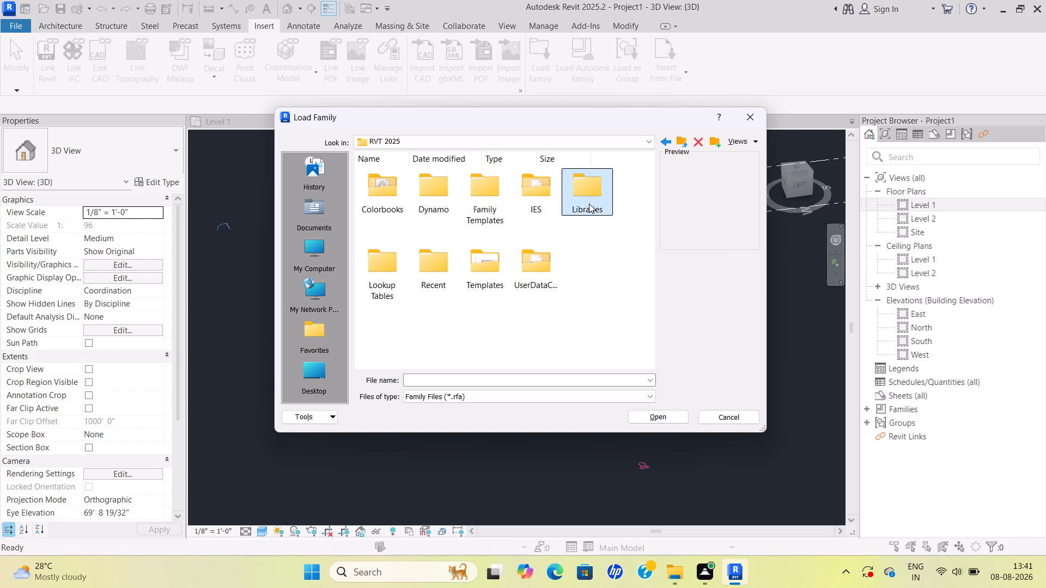
double_click(589, 204)
scroll(585, 209, "down", 2)
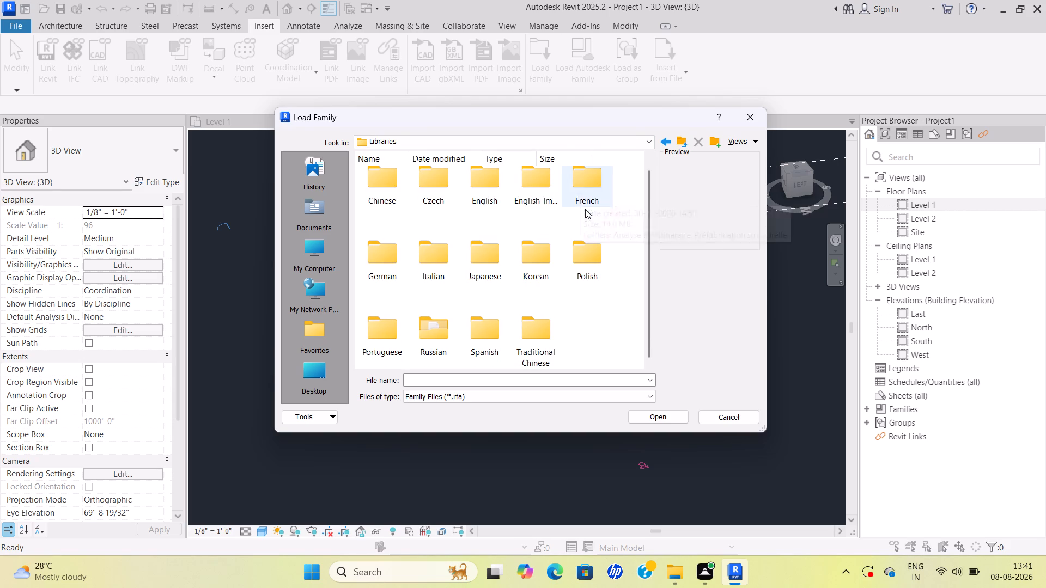
double_click(531, 194)
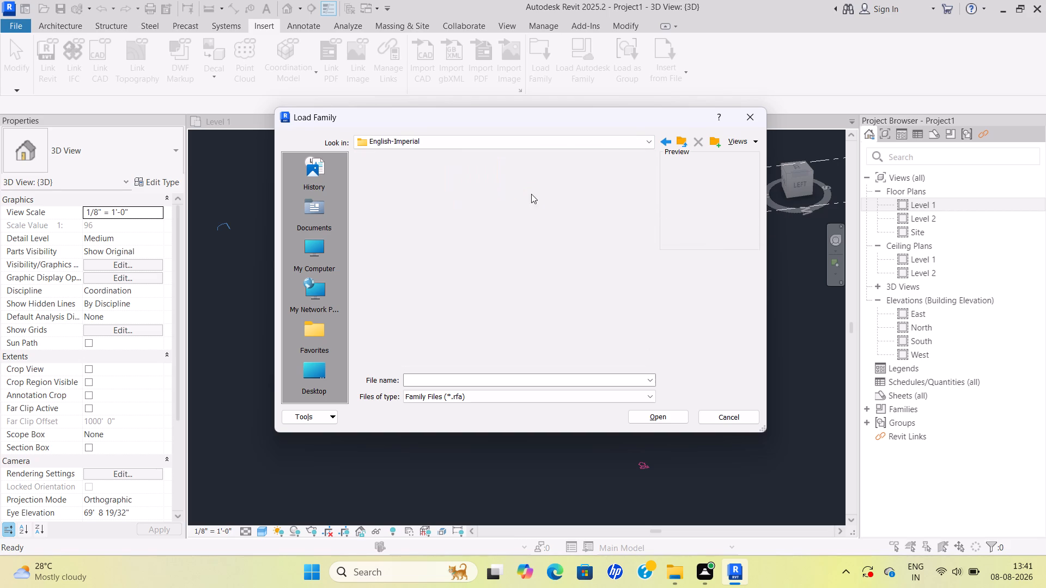
left_click(382, 205)
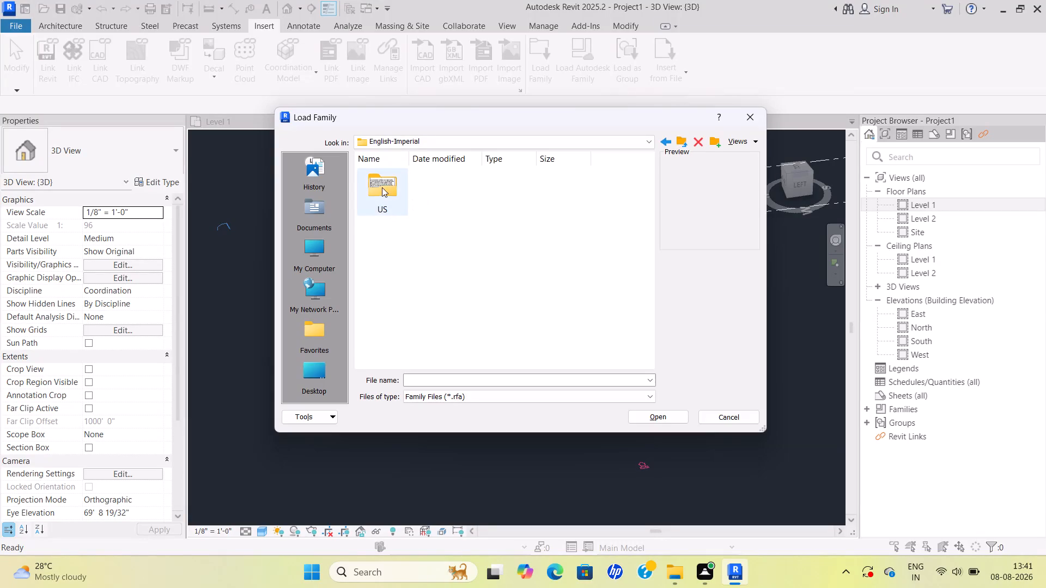
double_click(382, 187)
scroll(536, 229, "down", 1)
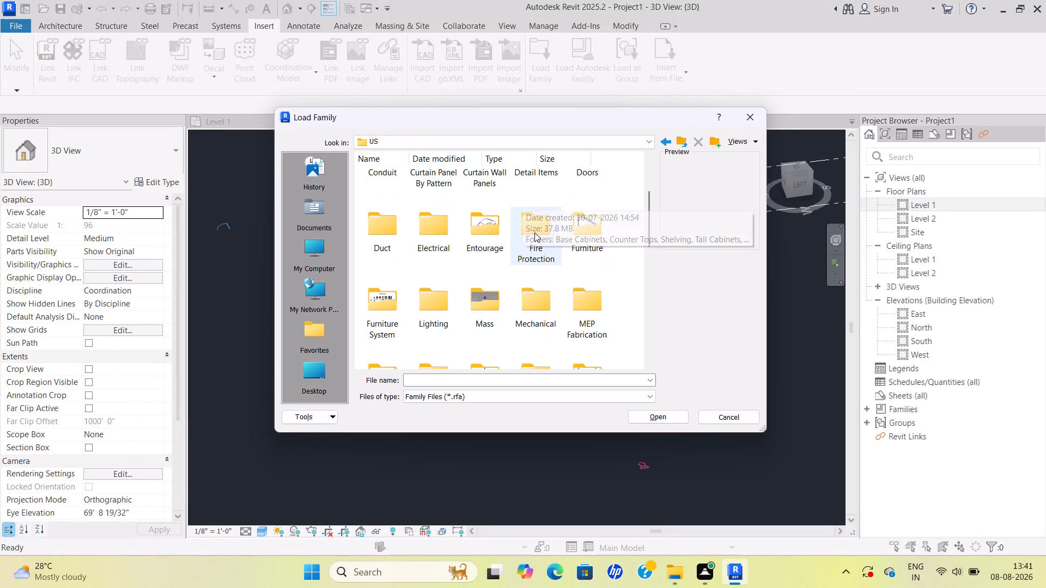
scroll(509, 193, "up", 3)
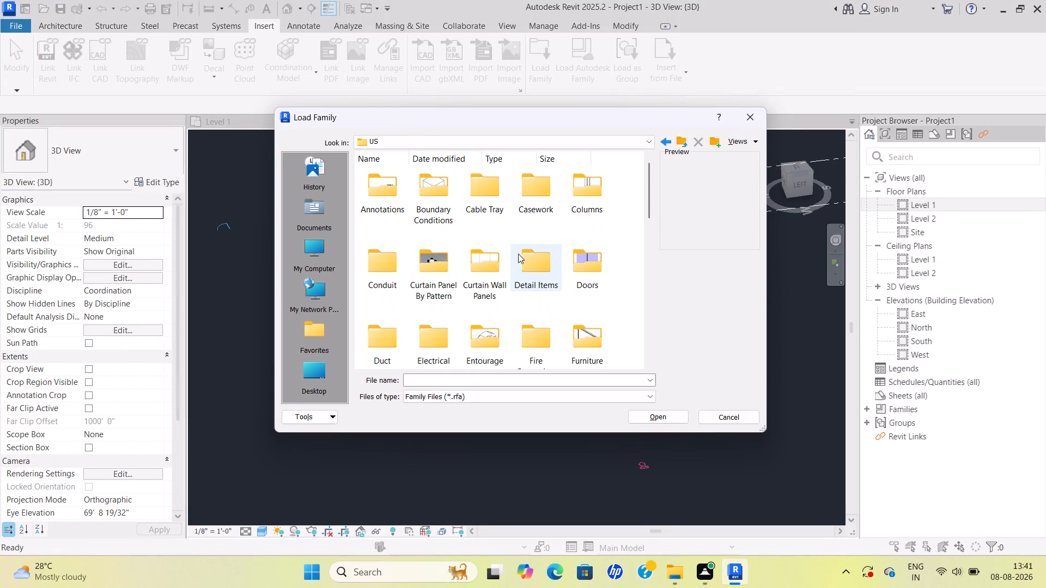
scroll(525, 266, "down", 1)
left_click(584, 240)
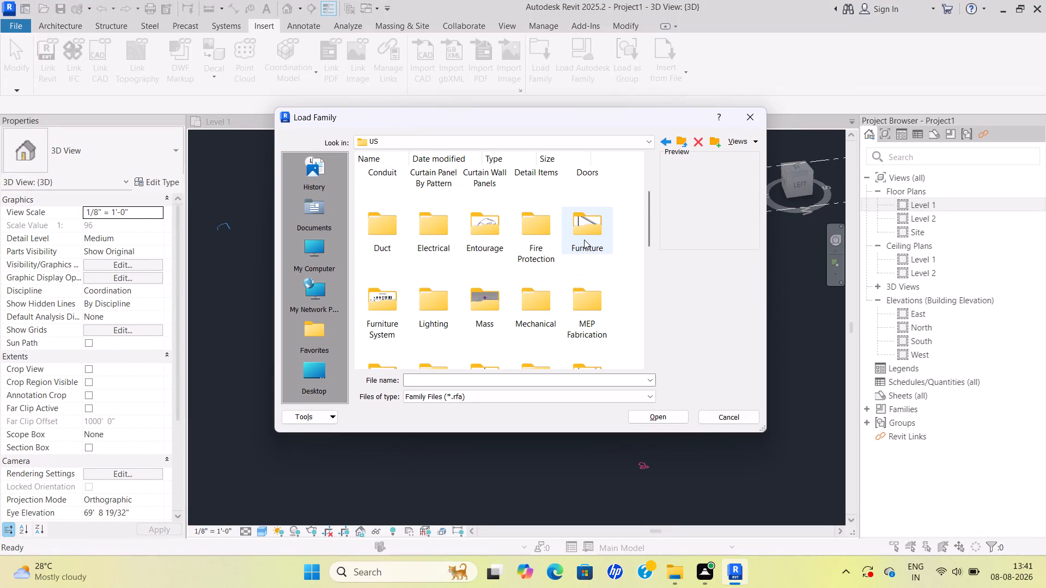
left_click(584, 240)
double_click(584, 240)
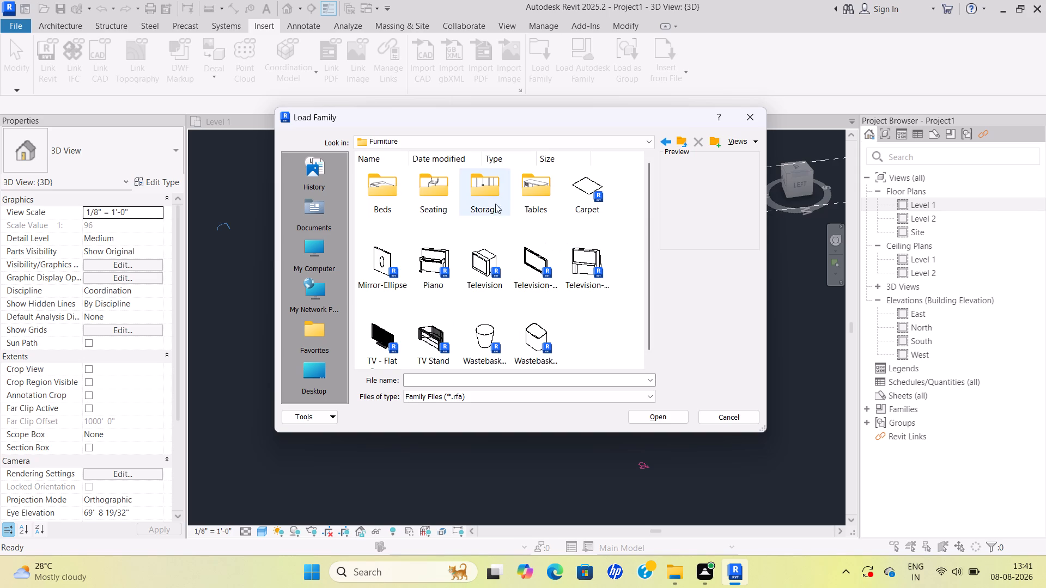
scroll(501, 240, "down", 2)
scroll(564, 223, "down", 1)
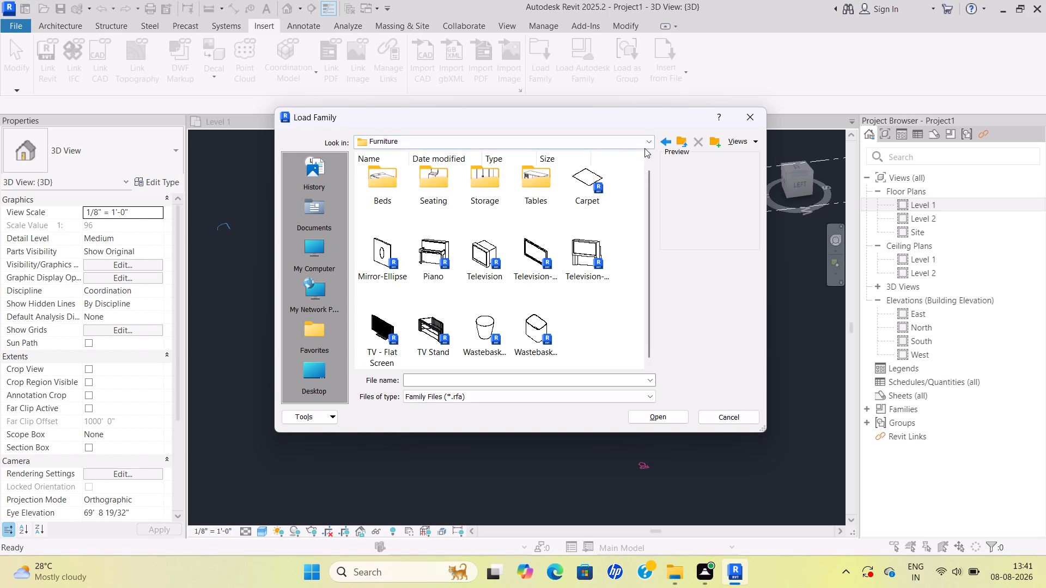
key("Escape")
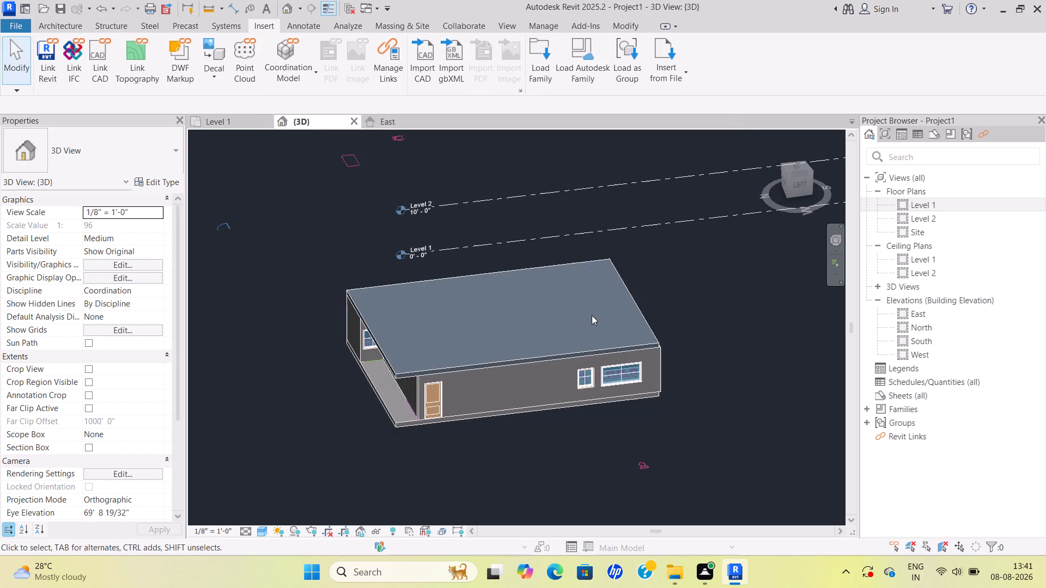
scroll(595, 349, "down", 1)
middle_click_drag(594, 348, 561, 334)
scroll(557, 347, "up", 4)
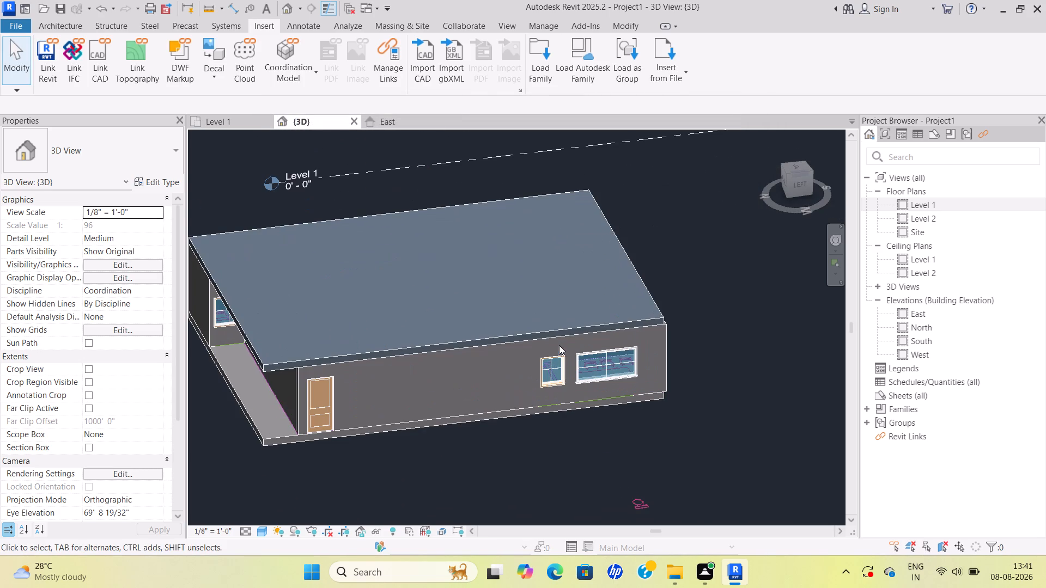
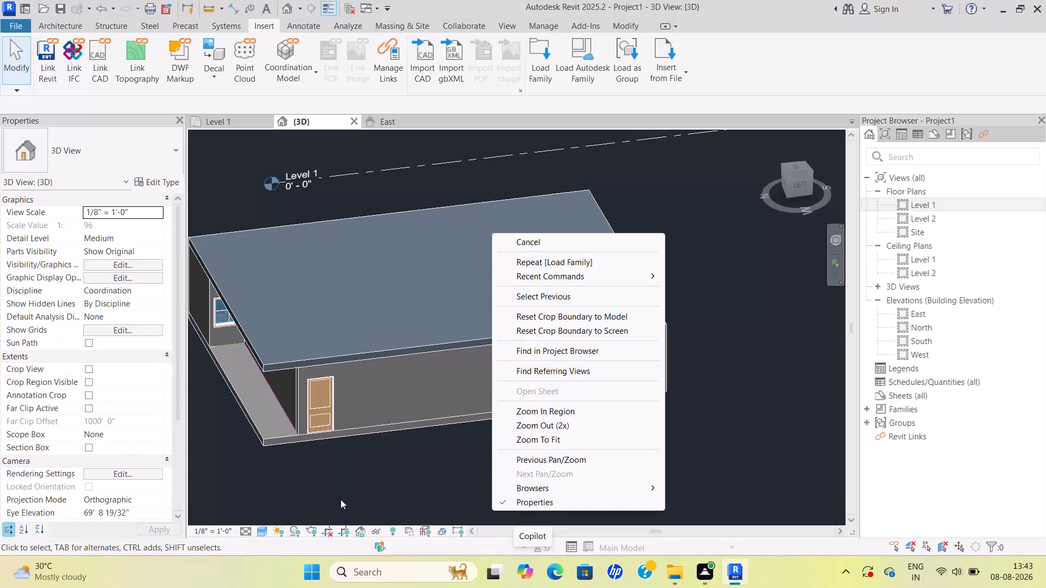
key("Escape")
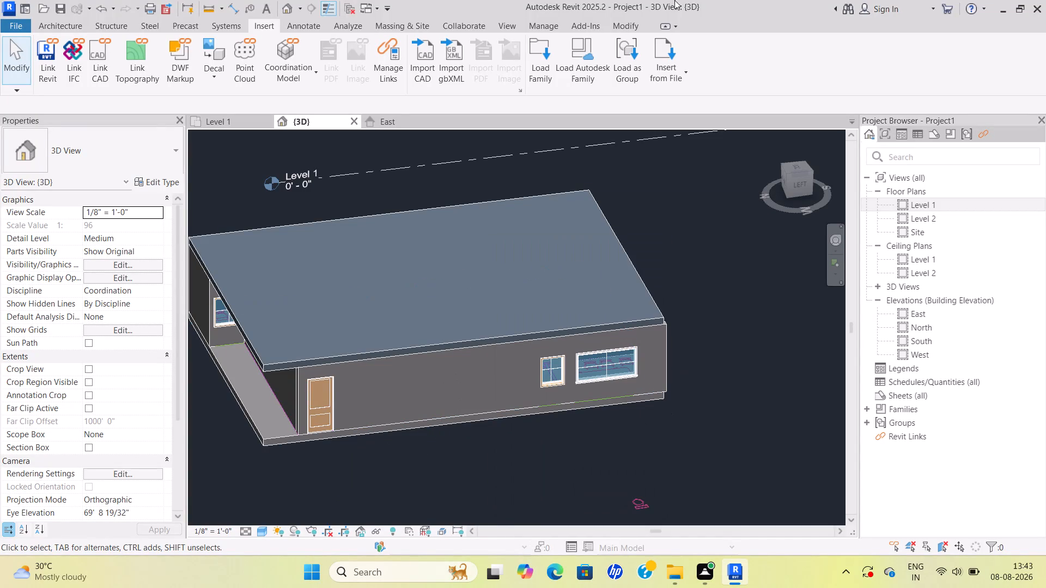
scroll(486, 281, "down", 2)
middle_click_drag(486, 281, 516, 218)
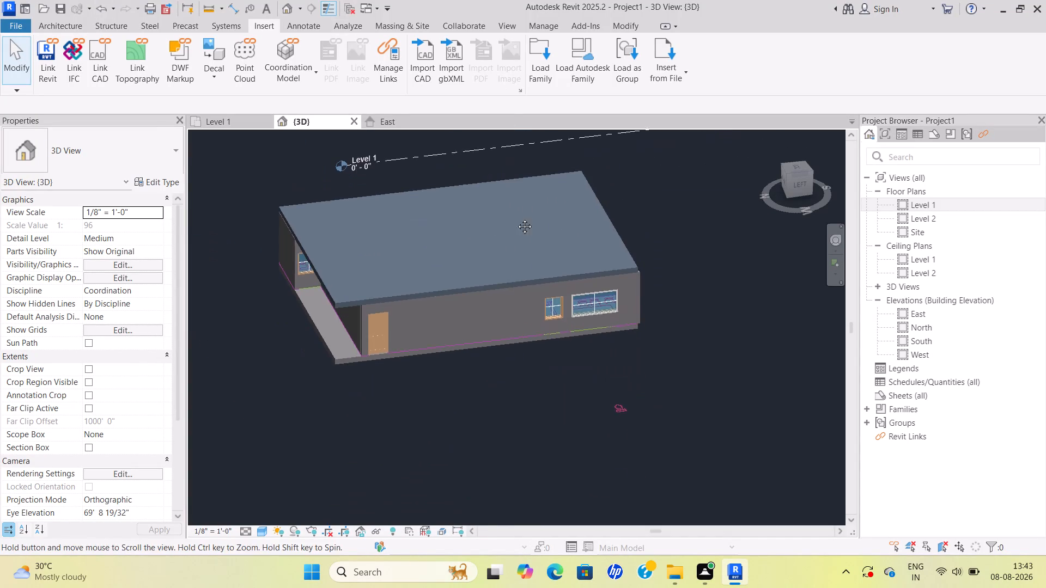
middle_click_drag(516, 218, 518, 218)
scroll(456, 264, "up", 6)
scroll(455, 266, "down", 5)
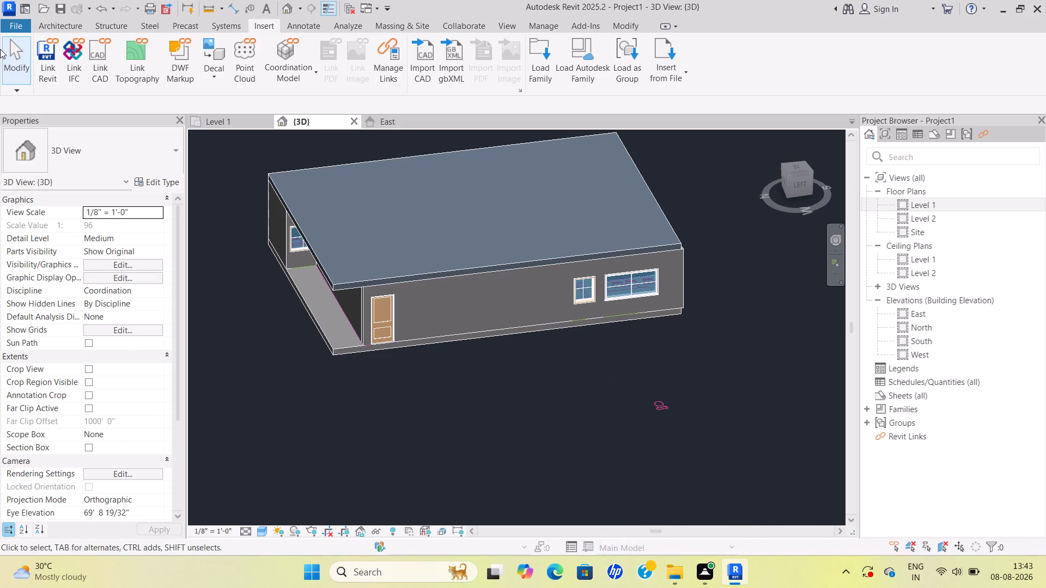
Start Load Family and look through the door families in the Residential folder.
left_click(262, 27)
left_click(532, 71)
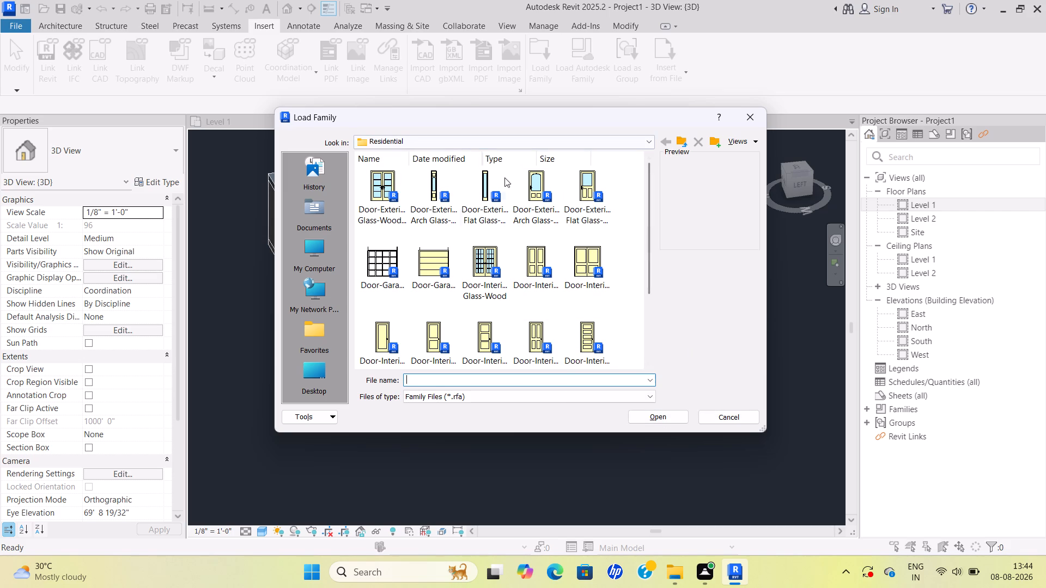
scroll(525, 280, "down", 3)
scroll(536, 263, "up", 4)
scroll(534, 262, "down", 3)
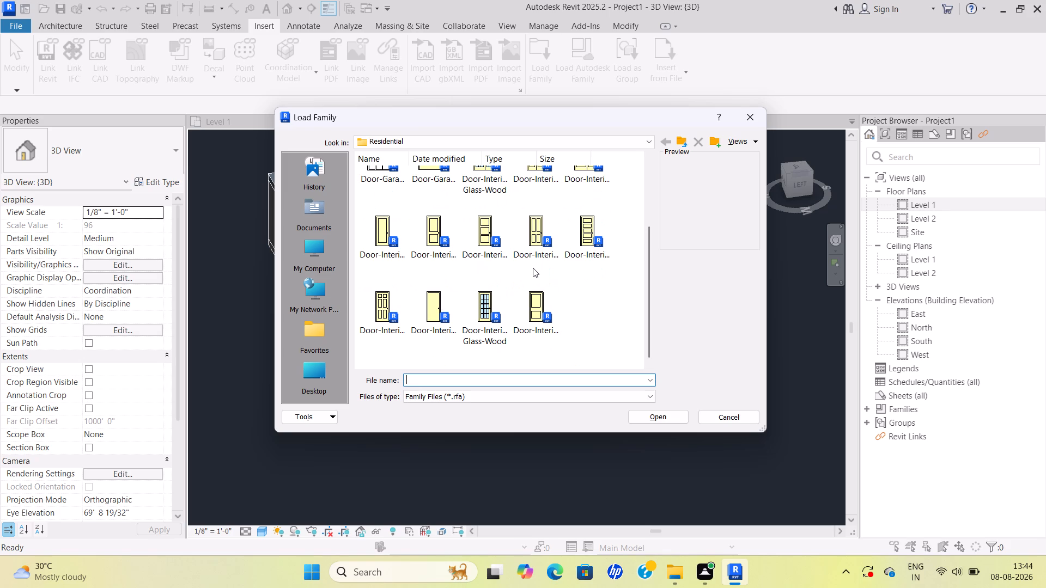
scroll(495, 304, "down", 4)
Browse from the RVT 2025 folder through Libraries and English-Imperial to the US family library.
left_click(649, 142)
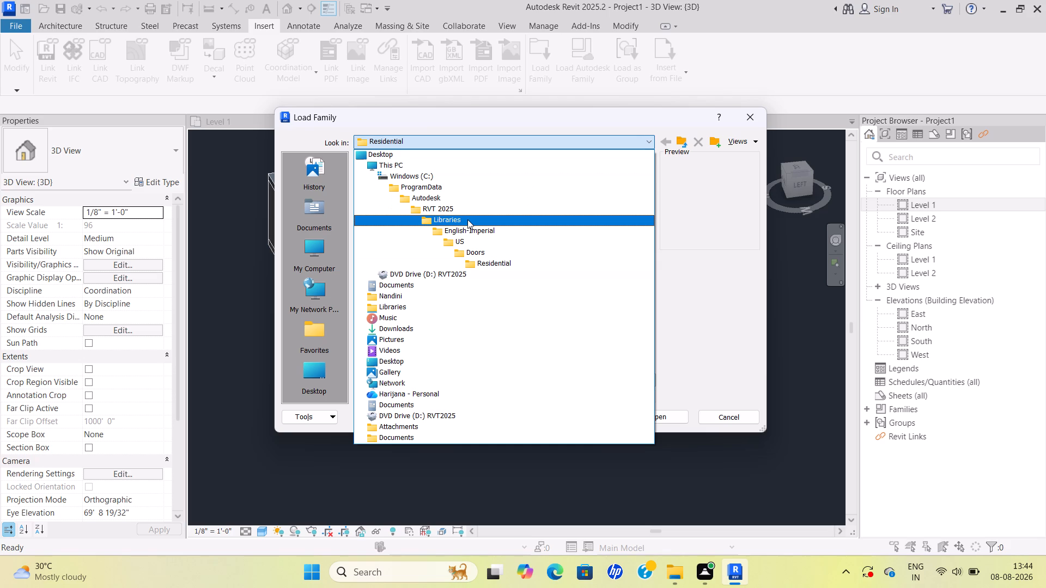
left_click(469, 212)
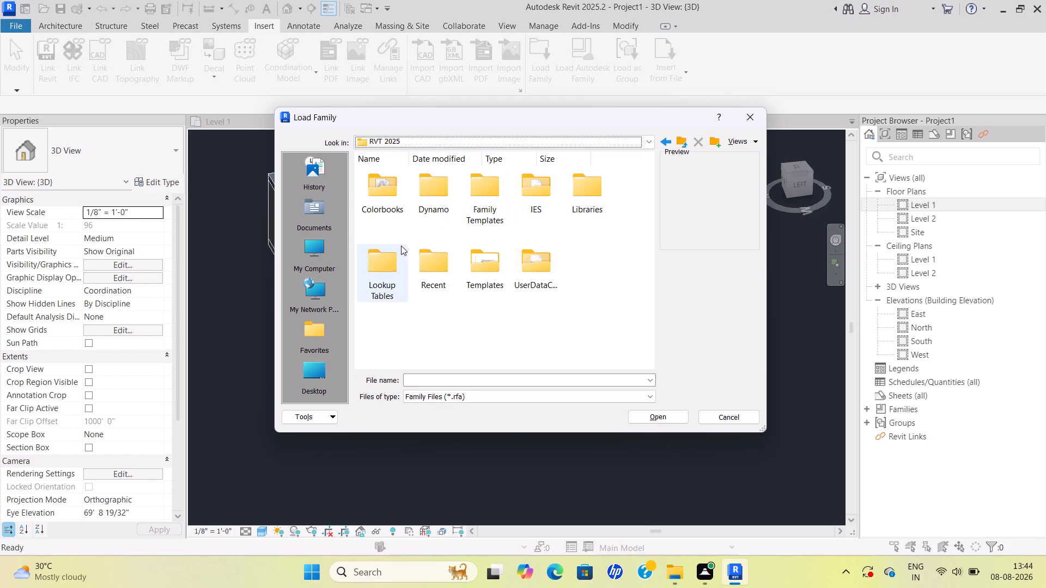
left_click(591, 190)
double_click(591, 190)
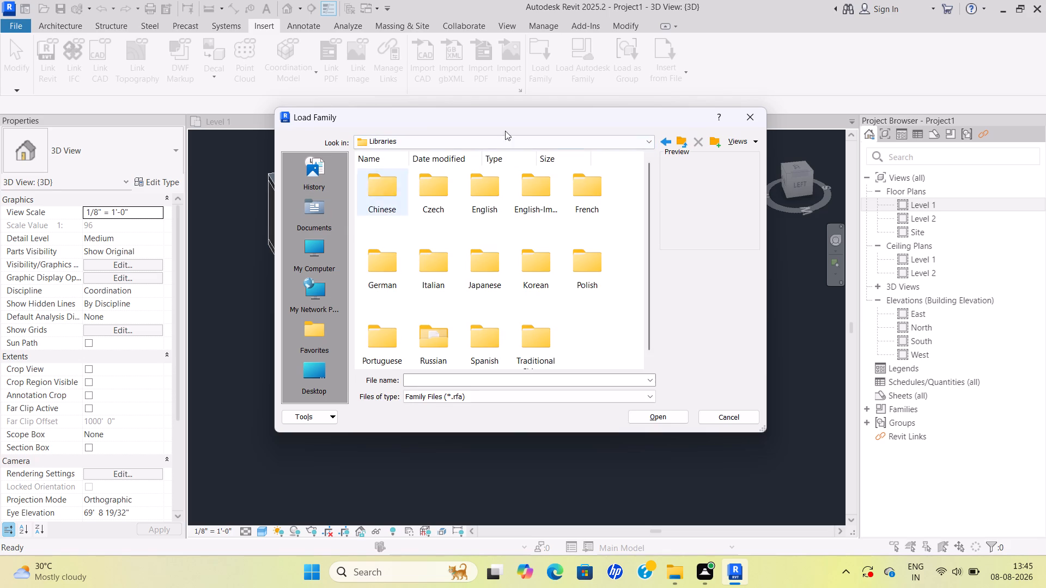
scroll(423, 187, "down", 2)
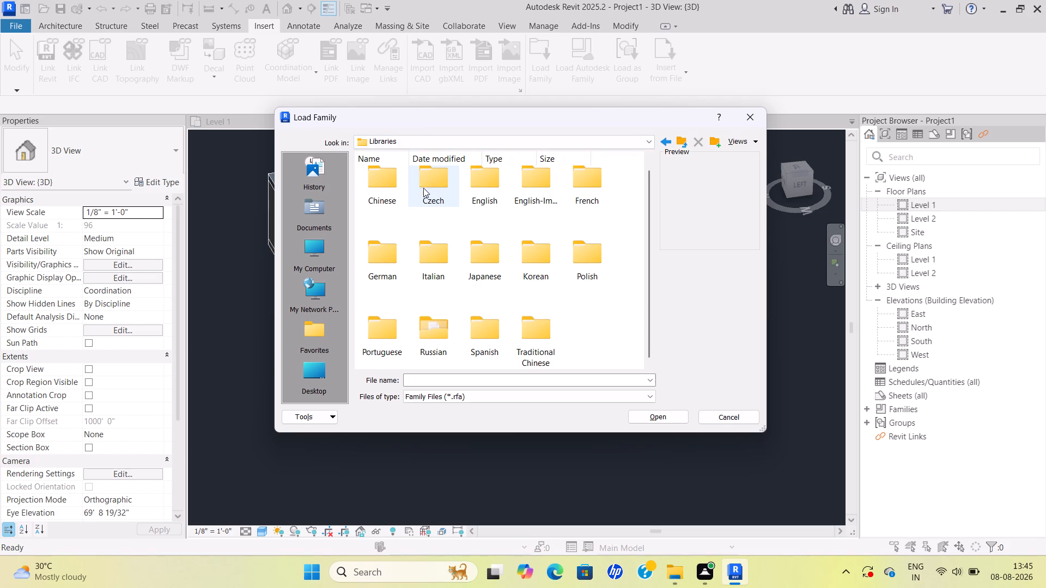
scroll(420, 198, "down", 4)
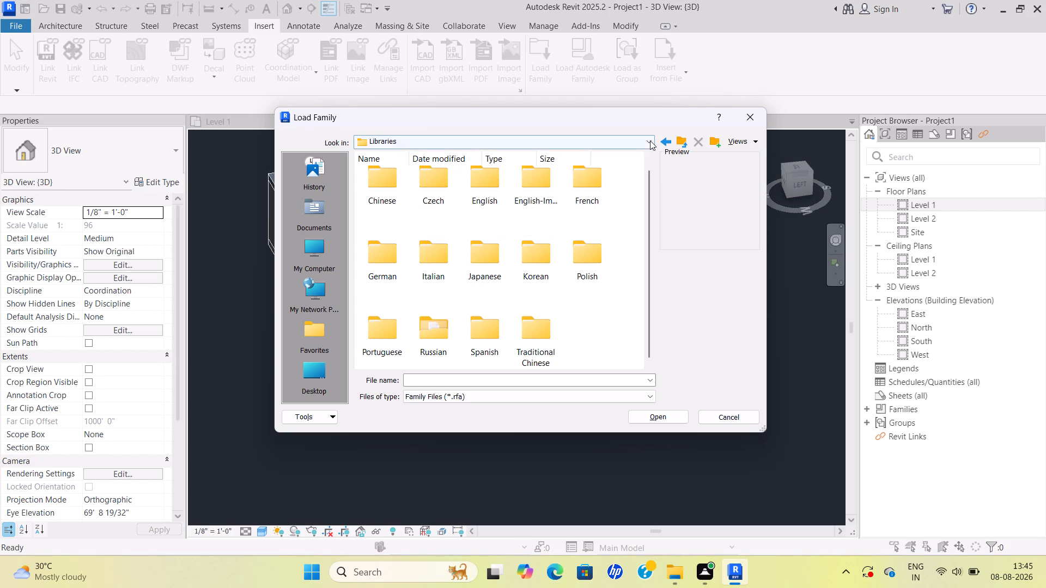
left_click(650, 140)
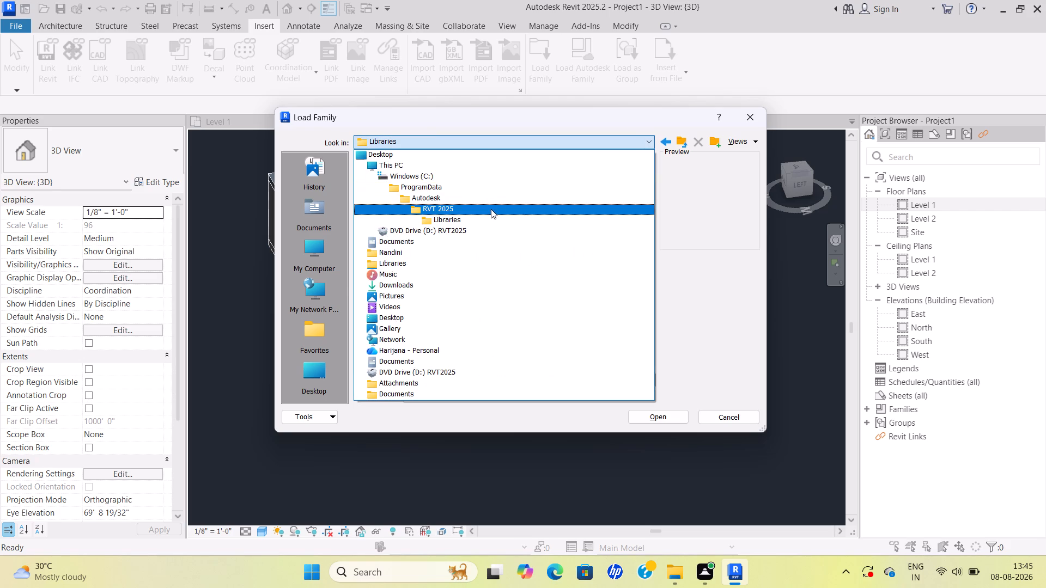
double_click(491, 209)
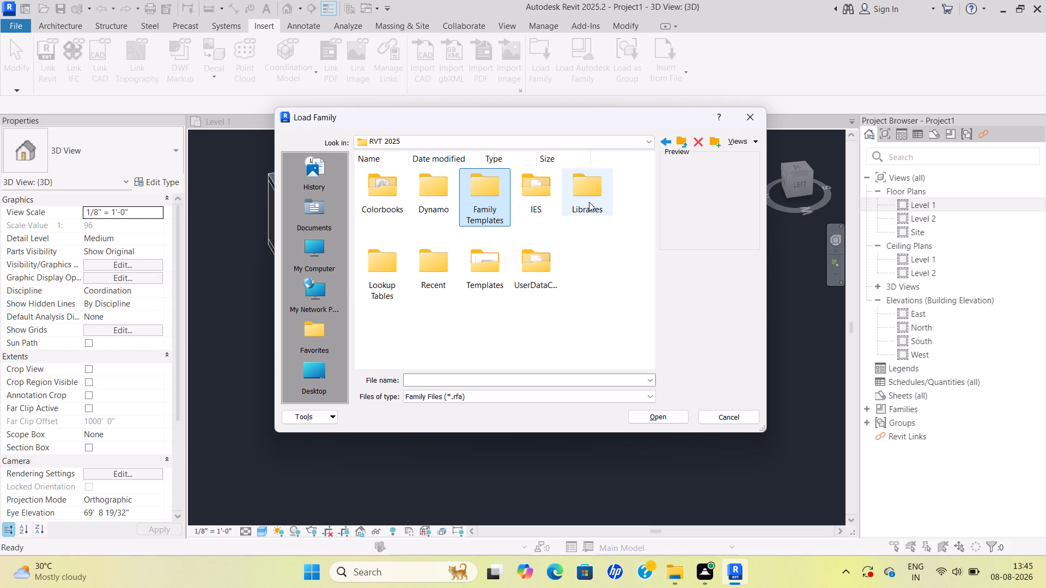
double_click(589, 197)
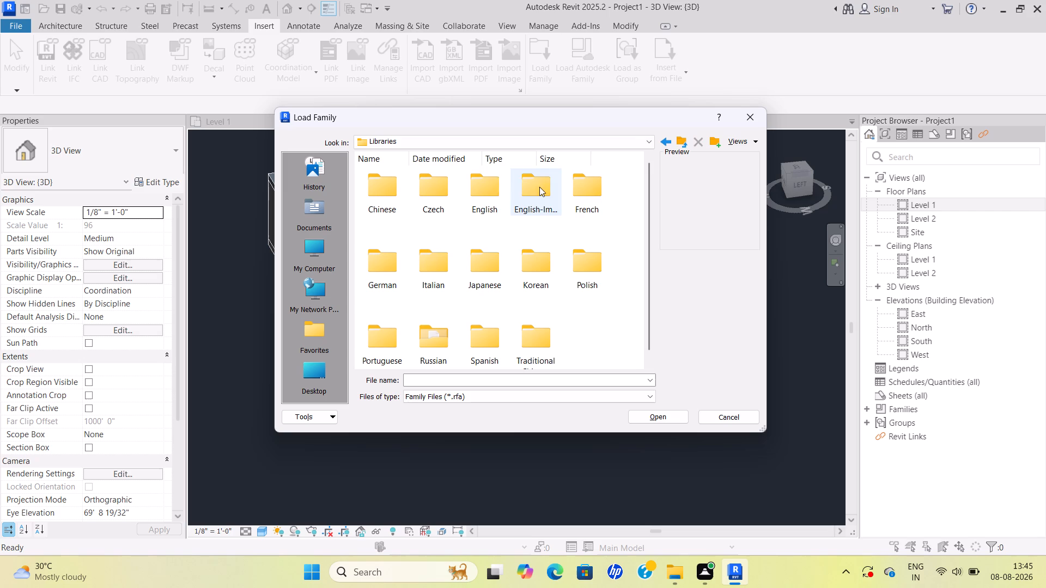
scroll(477, 245, "down", 5)
double_click(543, 185)
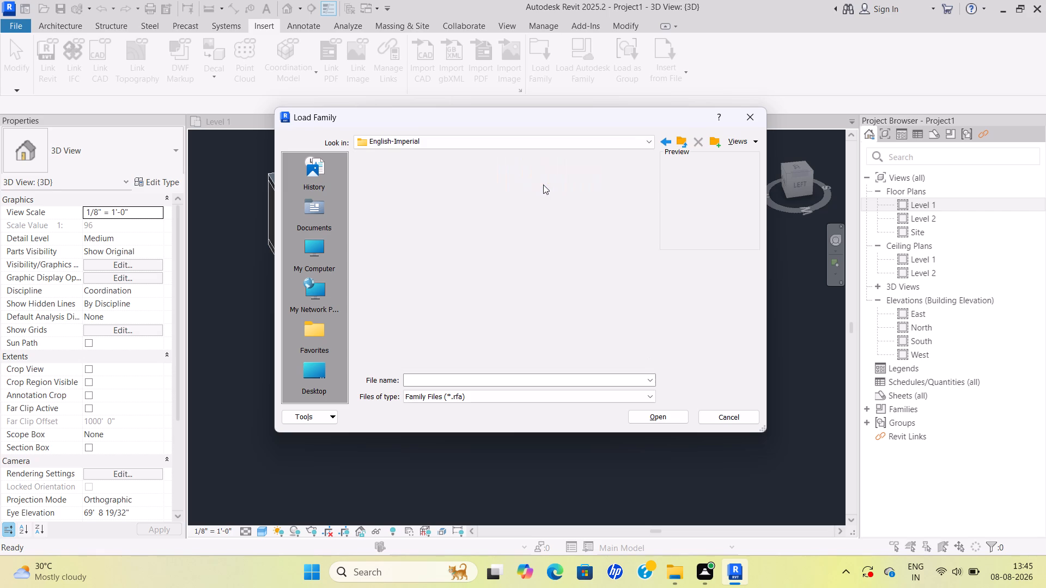
triple_click(381, 191)
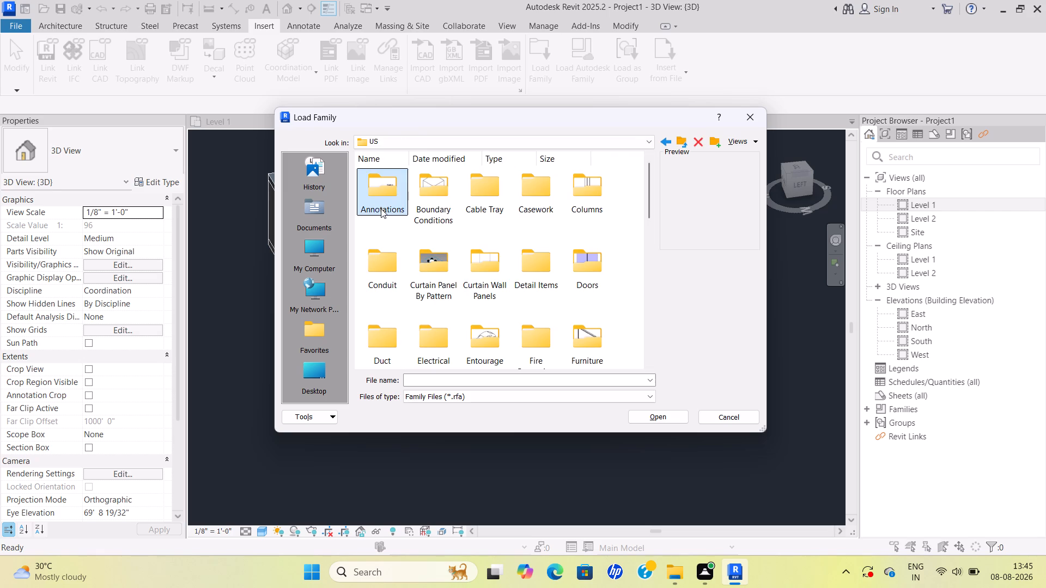
Look through the US library's category folders for loadable content, and open the Doors folder.
scroll(465, 204, "down", 1)
scroll(527, 194, "up", 1)
scroll(552, 251, "down", 1)
scroll(497, 265, "down", 4)
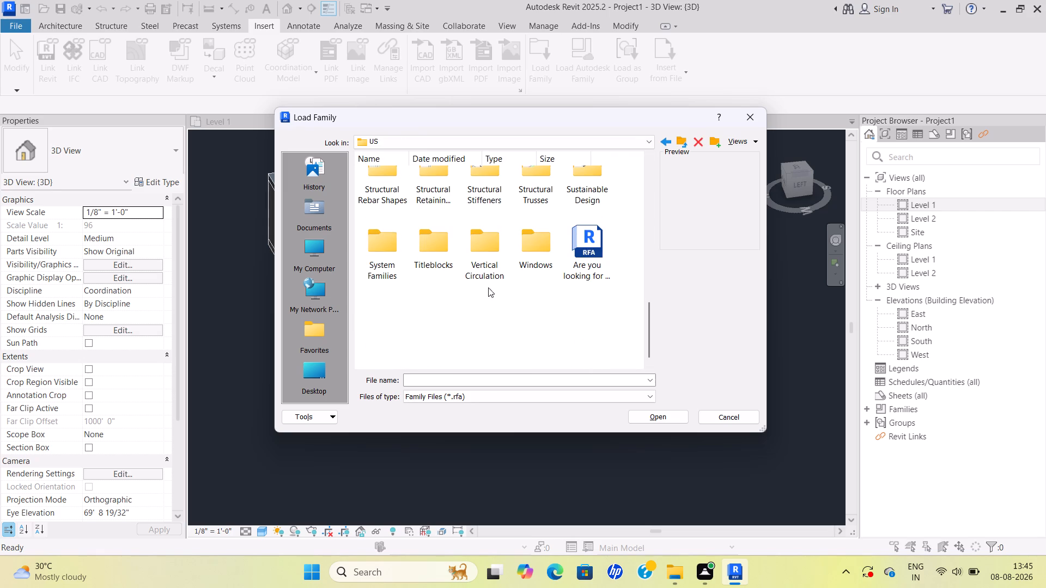
scroll(458, 286, "down", 1)
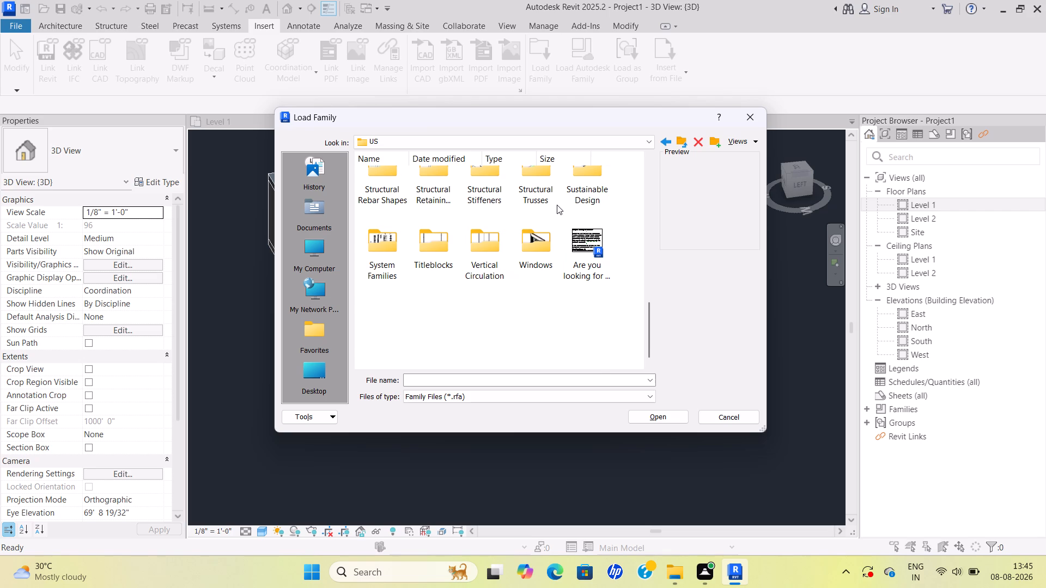
scroll(557, 204, "up", 1)
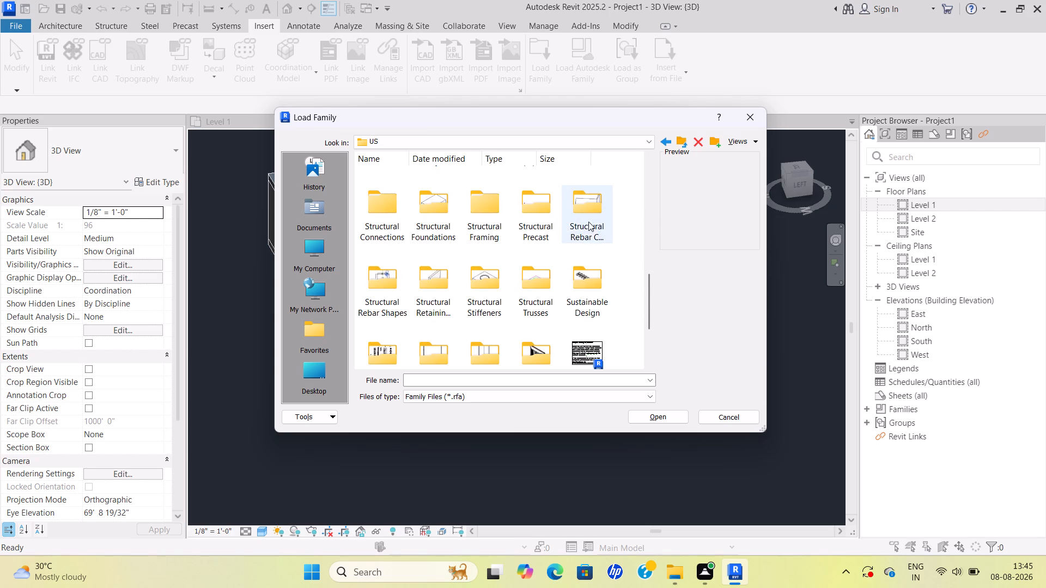
scroll(583, 215, "up", 1)
scroll(455, 261, "down", 1)
scroll(573, 182, "up", 3)
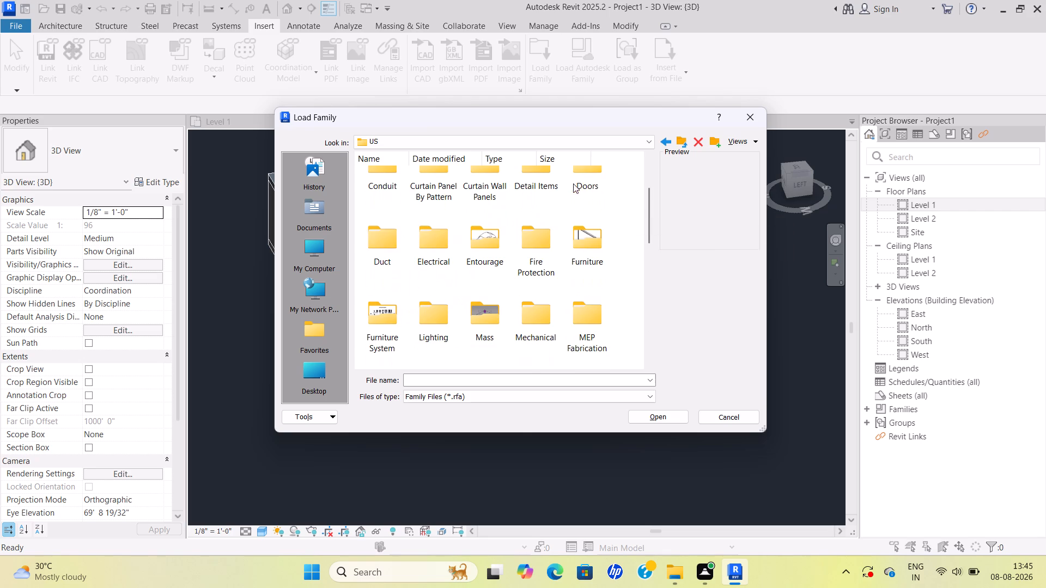
scroll(391, 255, "down", 2)
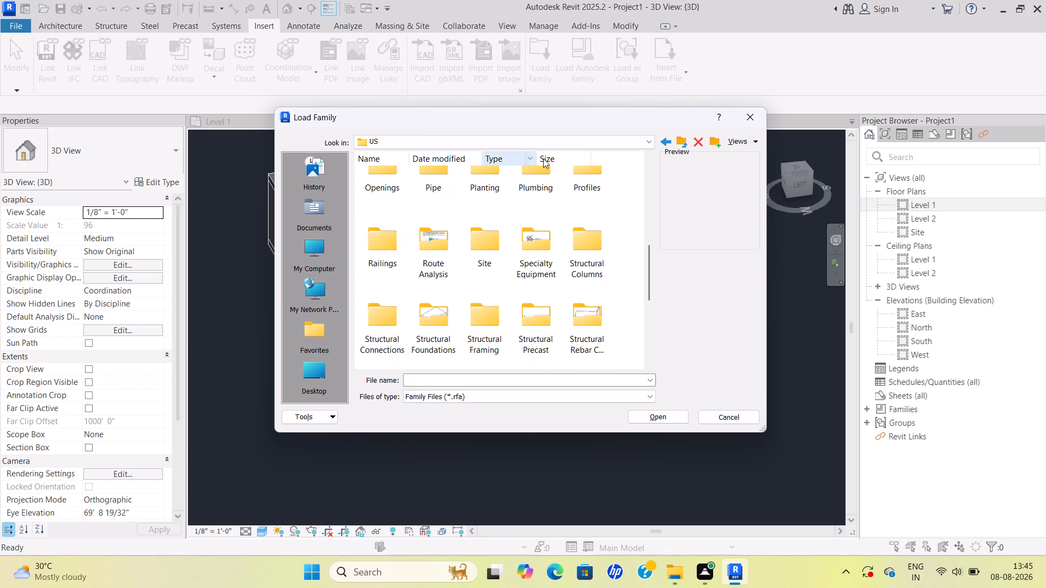
scroll(543, 158, "up", 1)
scroll(497, 215, "up", 2)
scroll(593, 189, "up", 2)
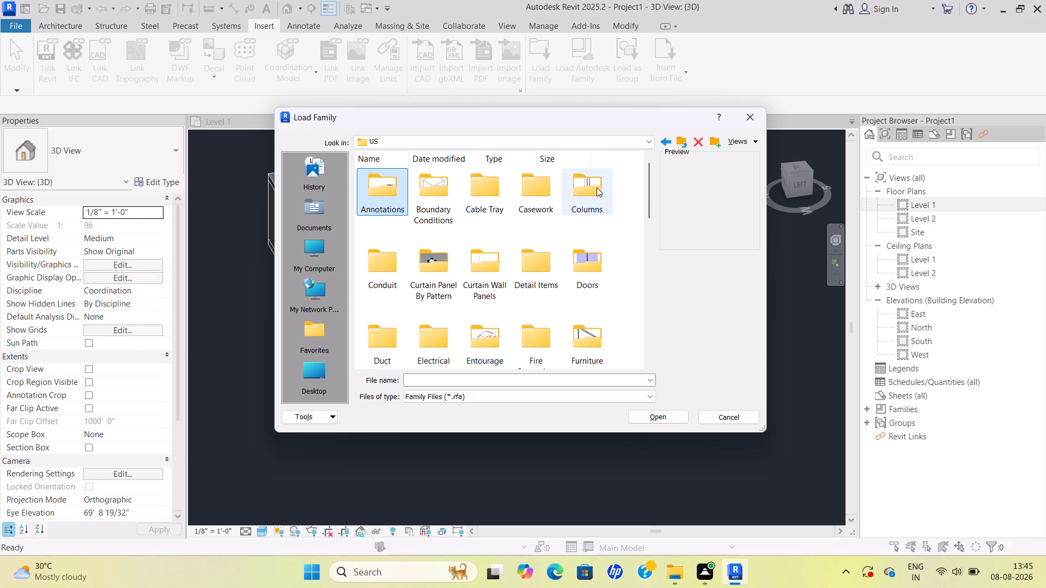
scroll(597, 187, "down", 3)
scroll(597, 187, "up", 5)
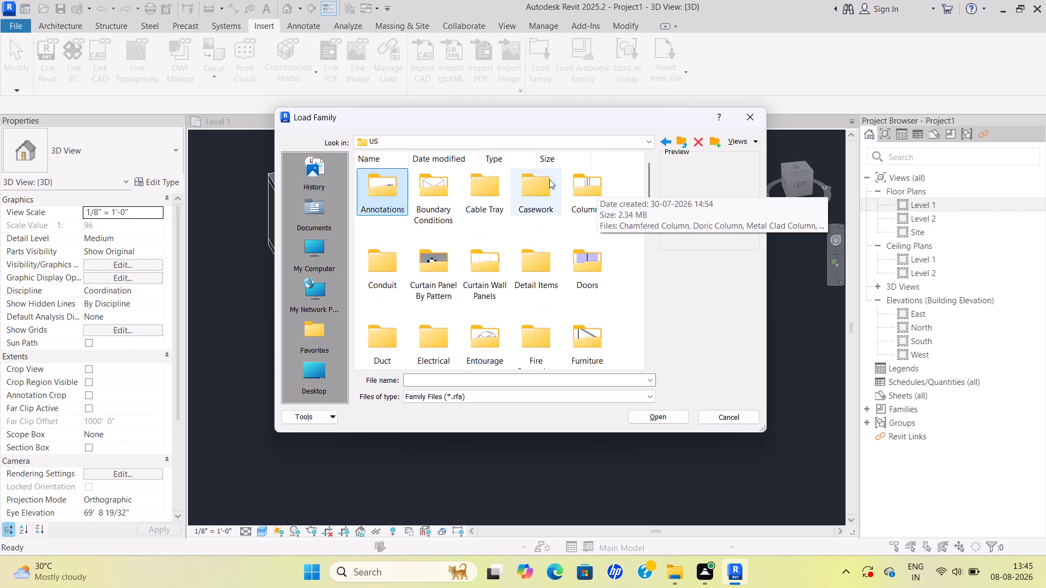
left_click(596, 261)
left_click(596, 261)
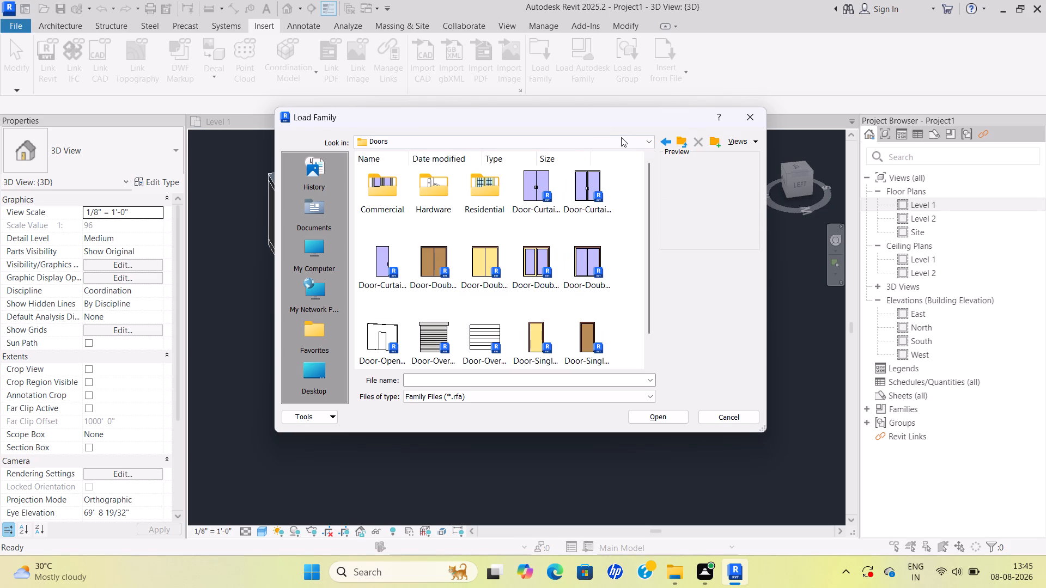
Return to the RVT 2025 folder and look through the language folders in its Libraries folder for family content.
left_click(651, 144)
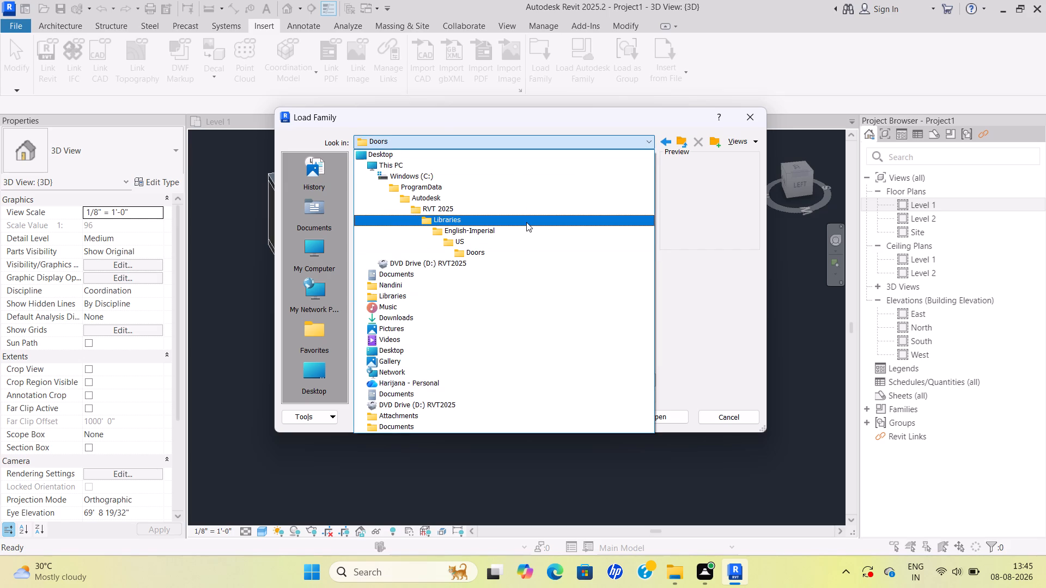
double_click(527, 210)
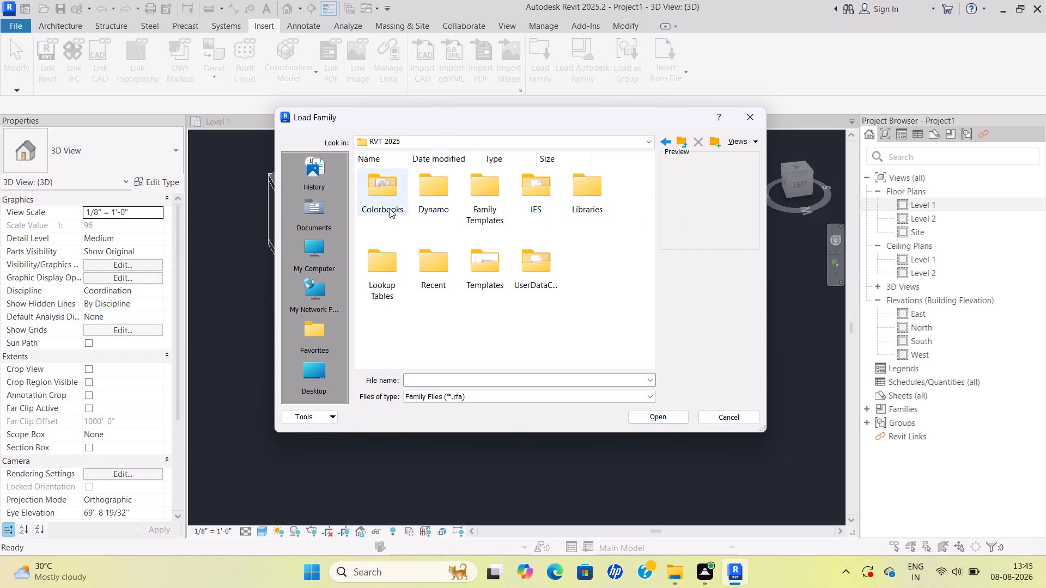
double_click(582, 189)
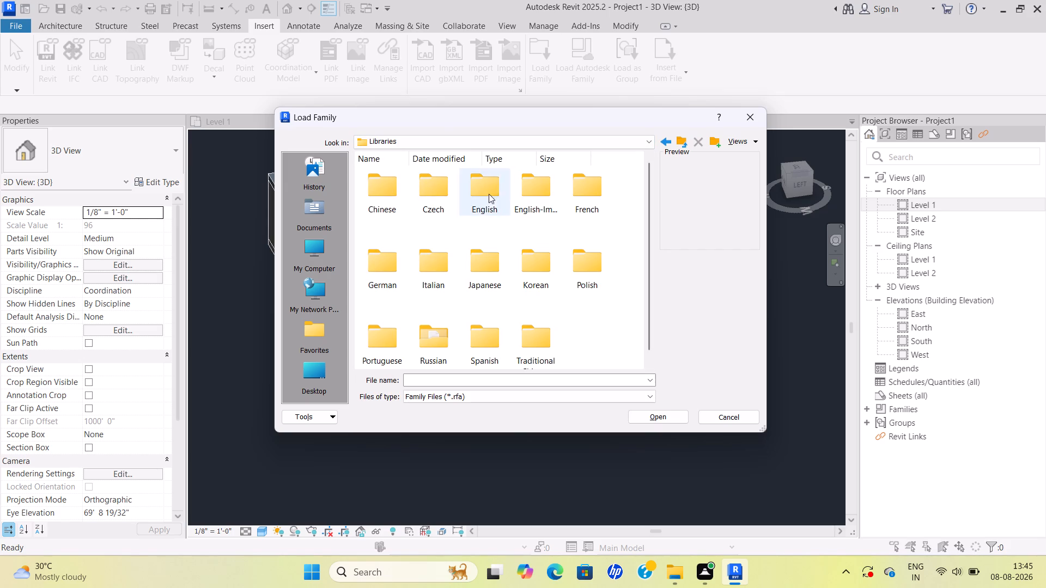
scroll(508, 240, "down", 2)
left_click(647, 142)
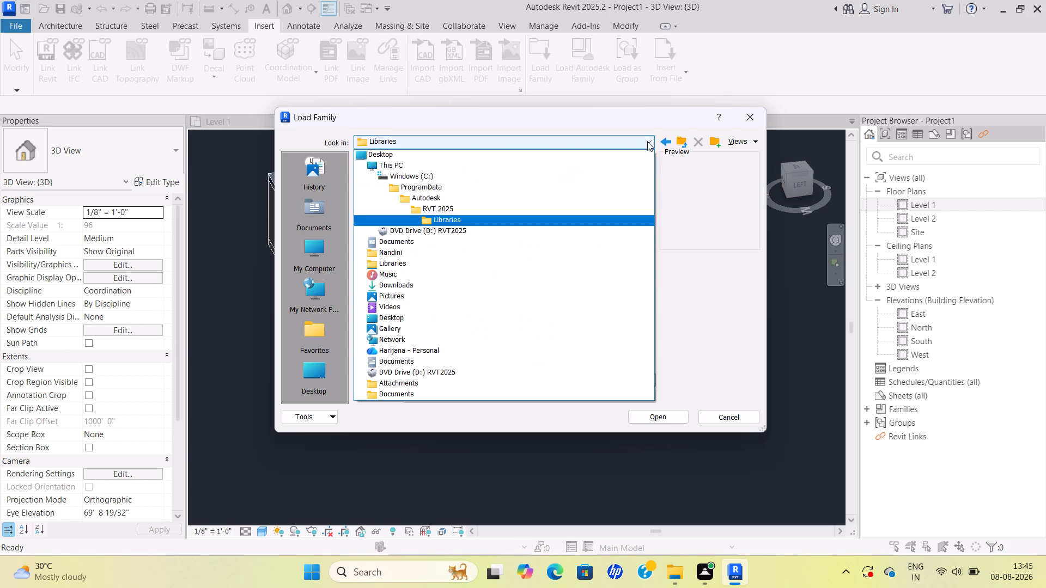
left_click(512, 207)
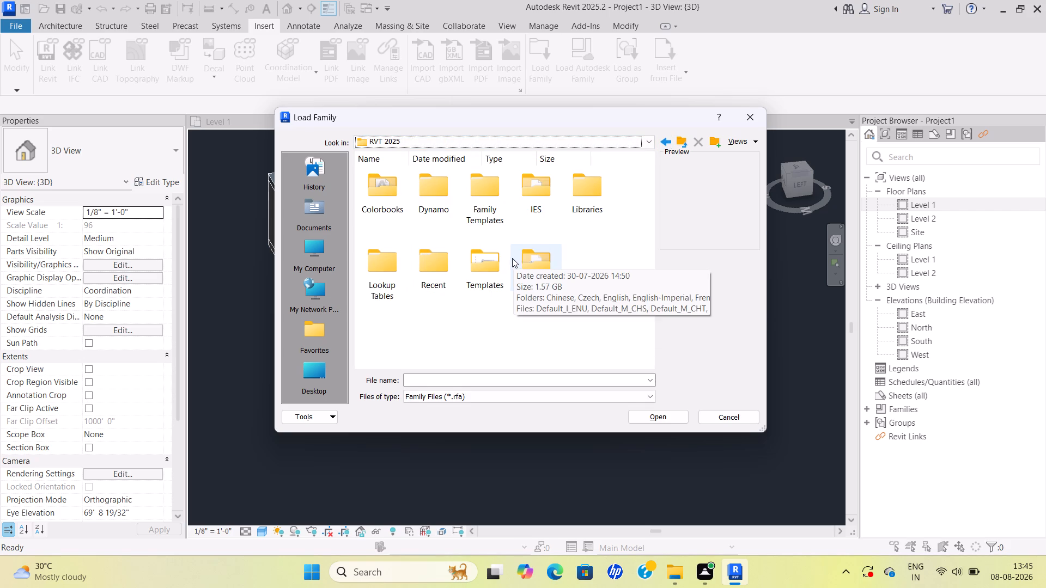
left_click(594, 187)
left_click(594, 187)
double_click(594, 187)
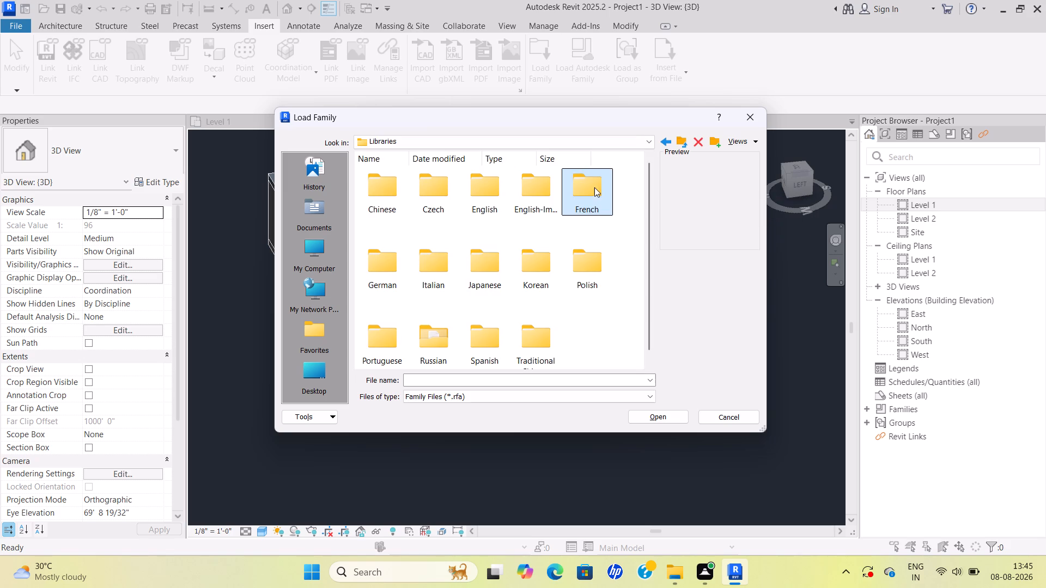
scroll(501, 300, "down", 4)
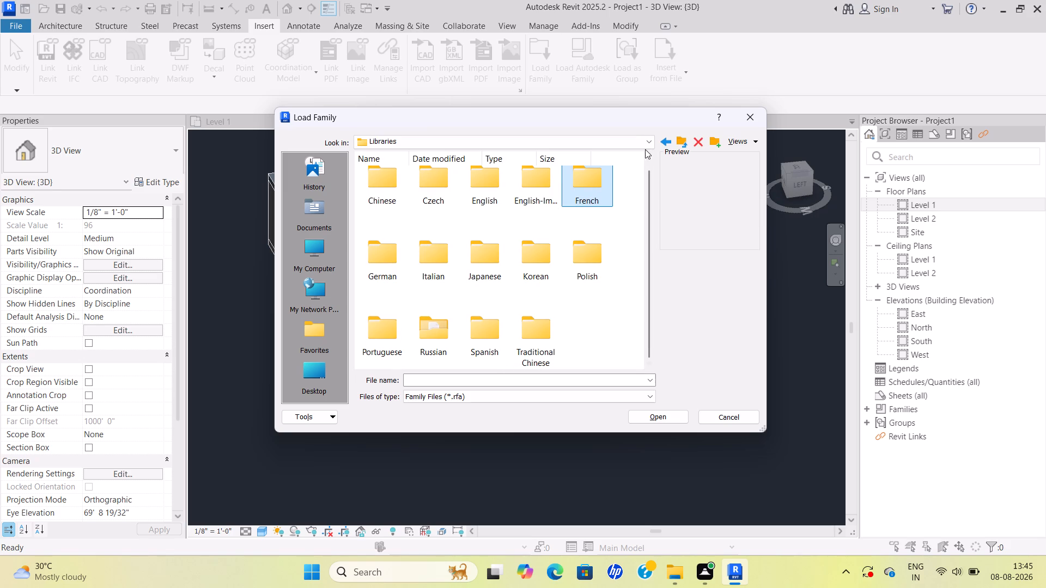
Look through the ProgramData folder, the RVT2025 DVD drive and This PC for a family library location.
left_click(650, 144)
left_click(523, 187)
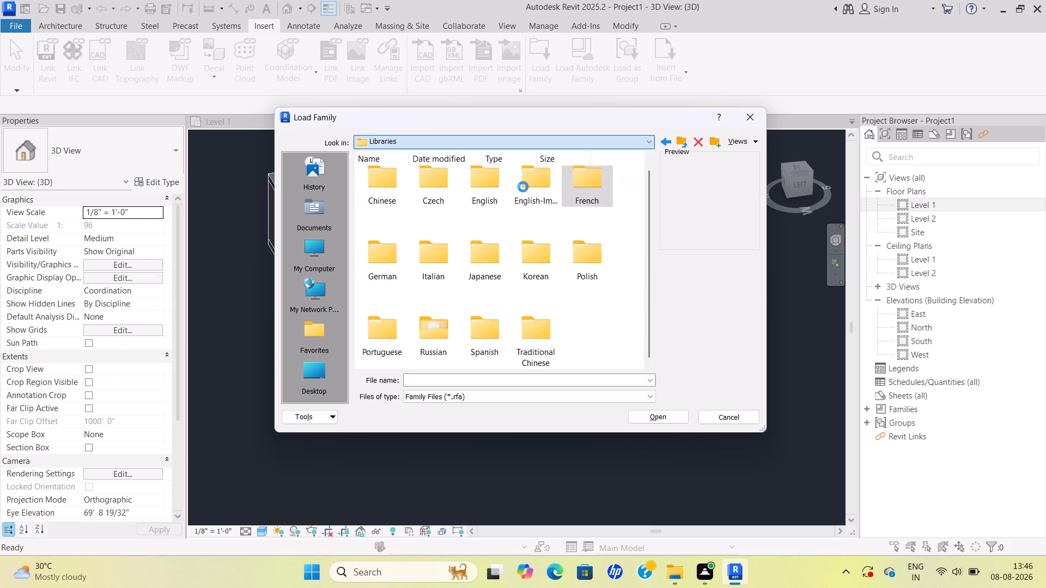
scroll(504, 268, "down", 3)
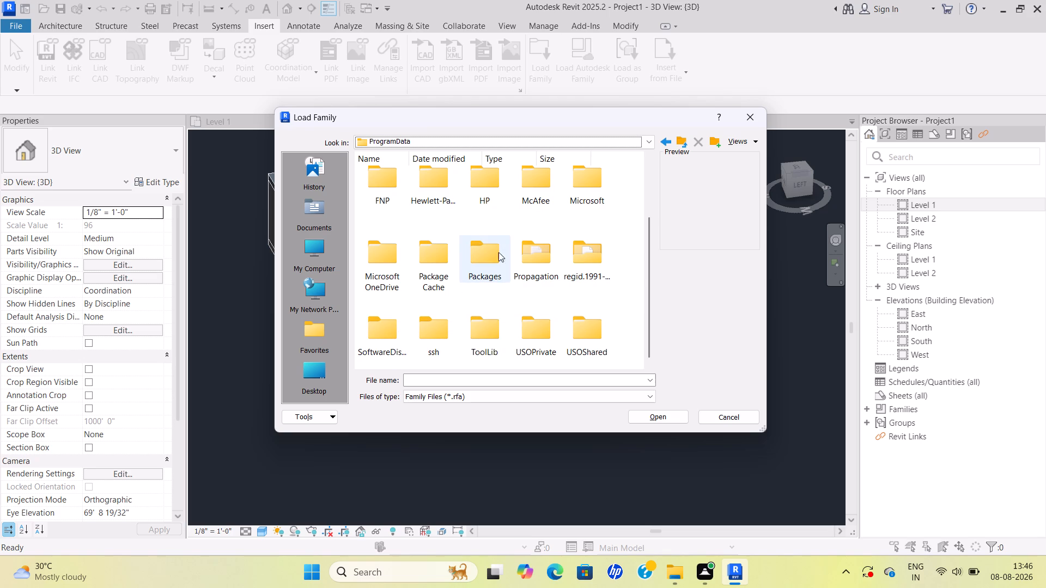
left_click(647, 141)
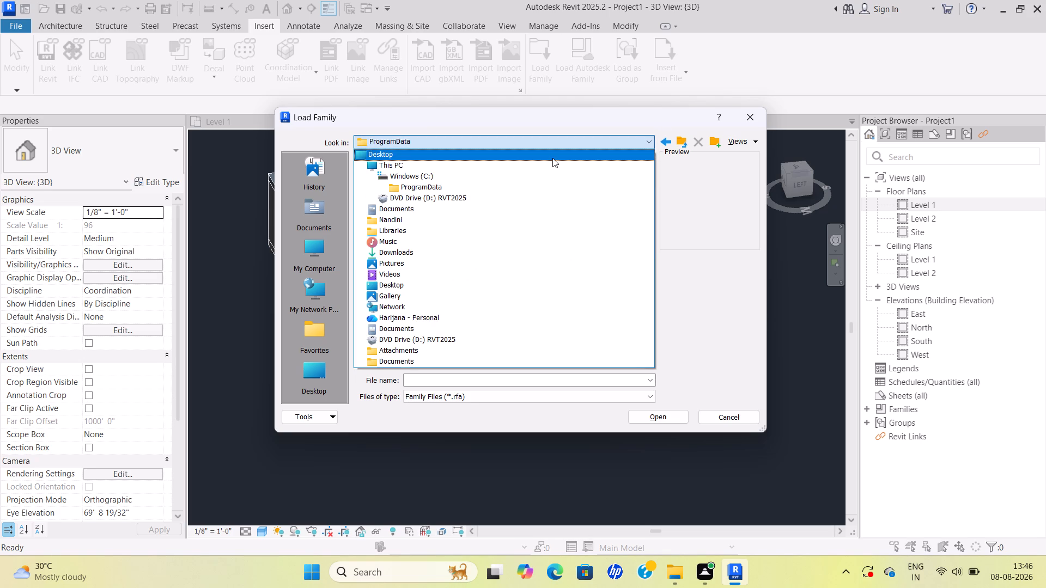
scroll(519, 271, "down", 2)
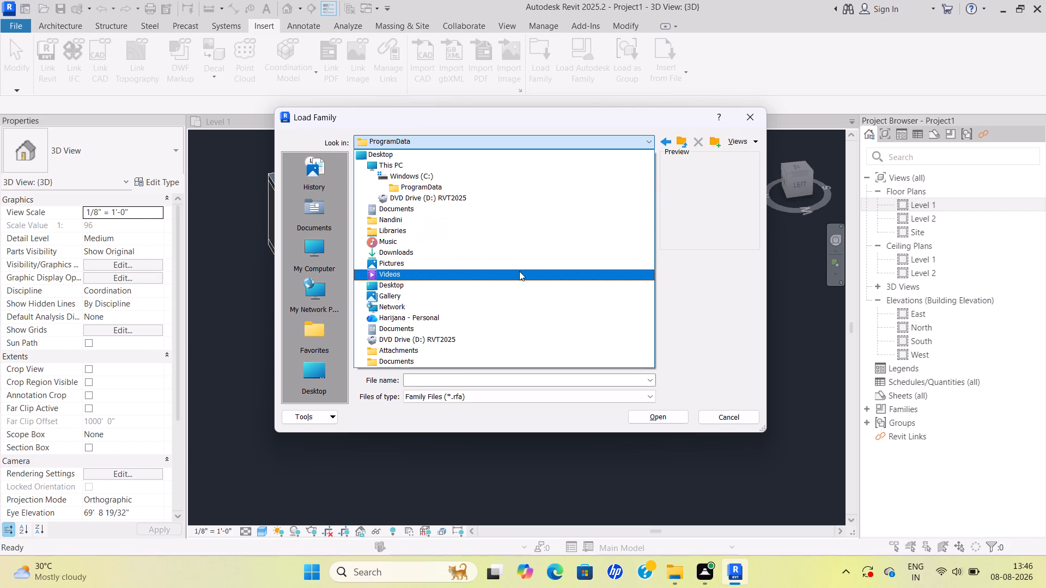
scroll(519, 271, "down", 15)
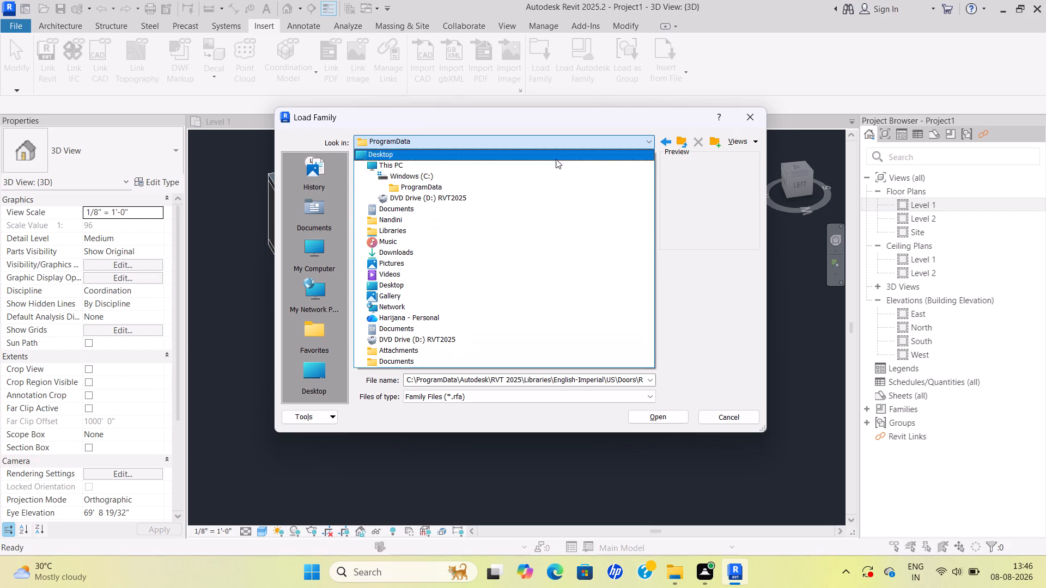
left_click(540, 195)
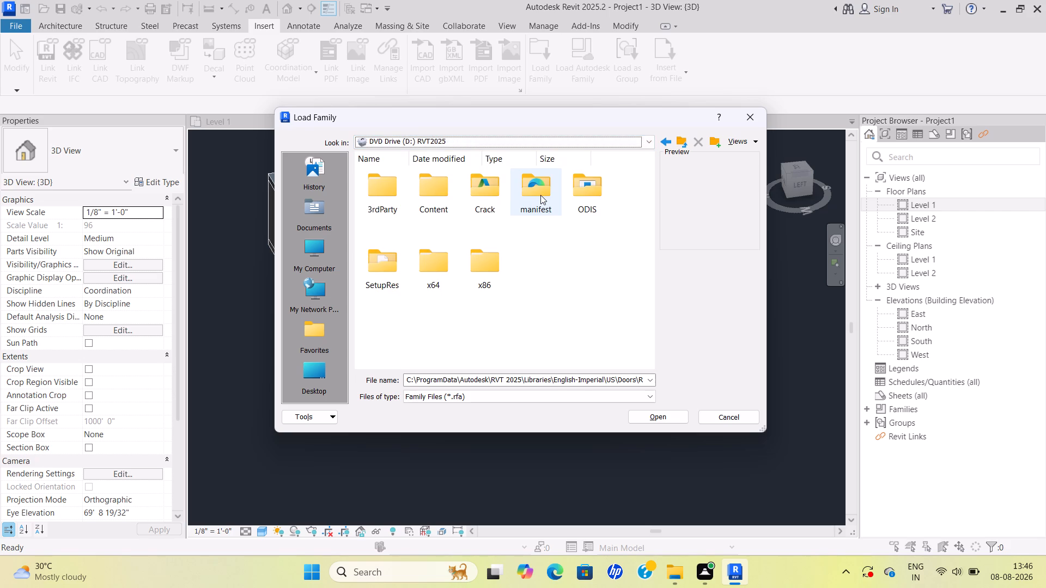
left_click(653, 135)
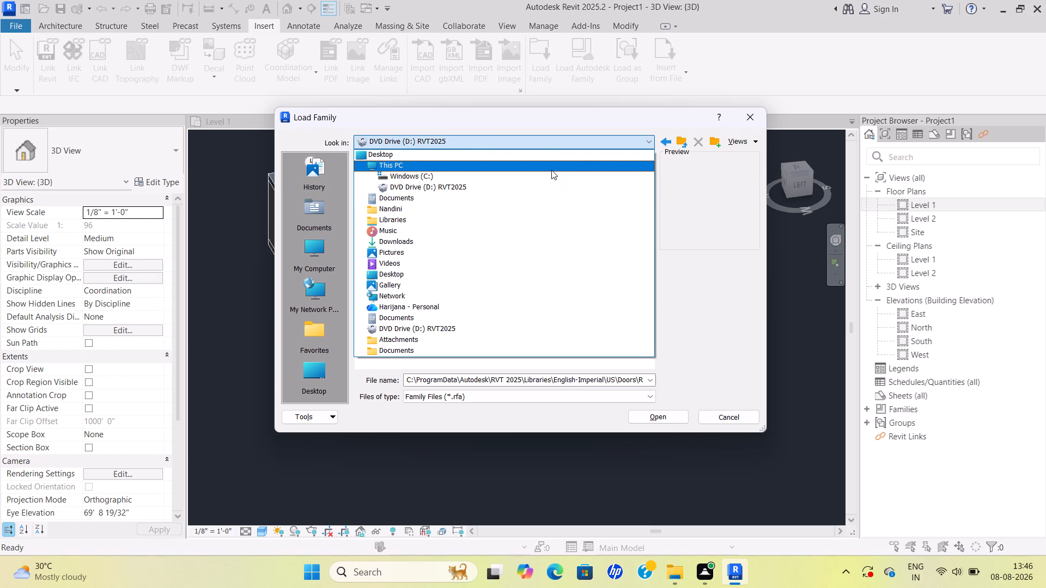
left_click(552, 167)
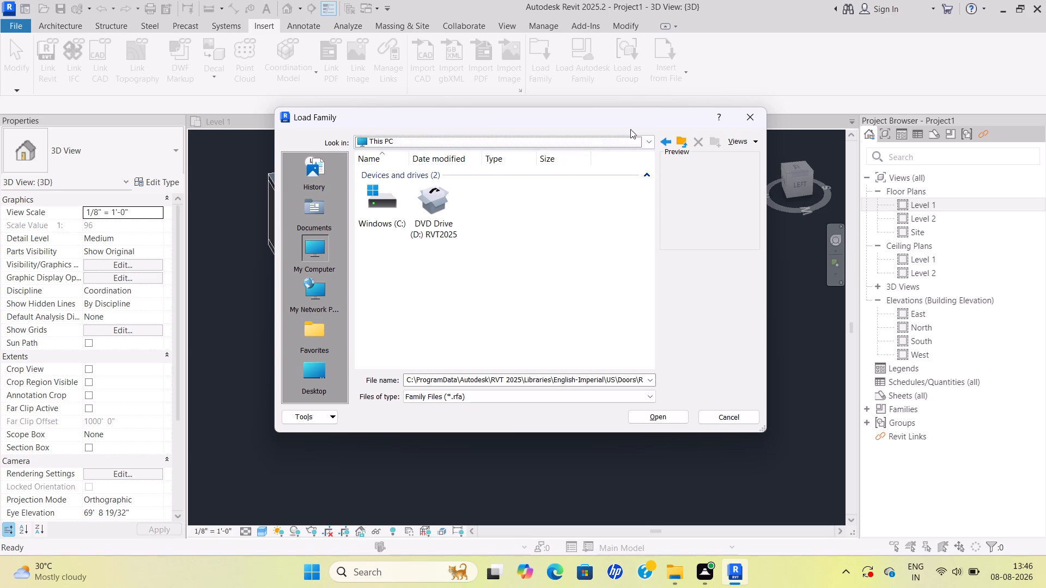
Look in the Revit.2025 folder under Documents for loadable families.
left_click(645, 142)
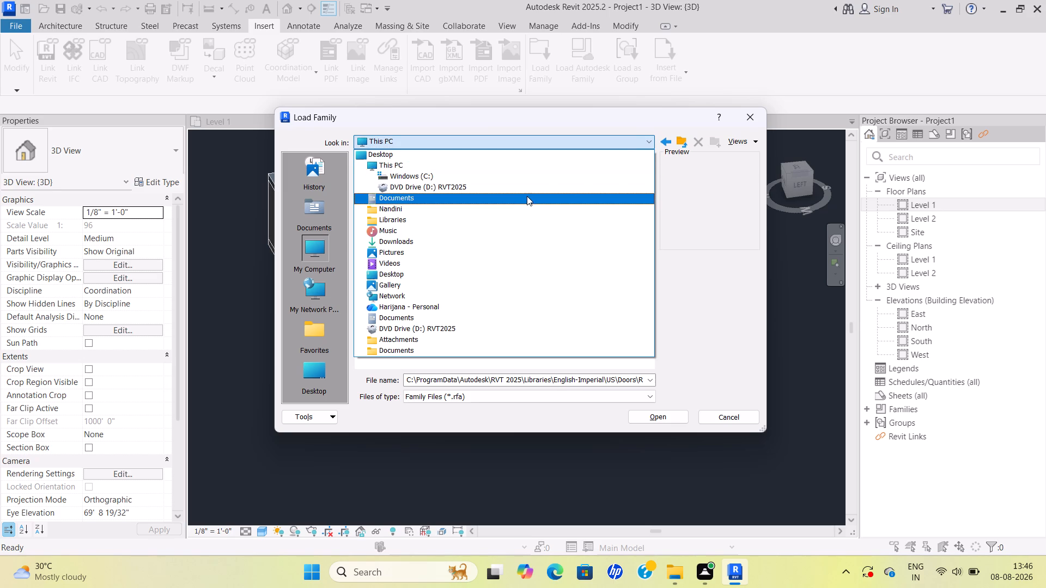
left_click(527, 196)
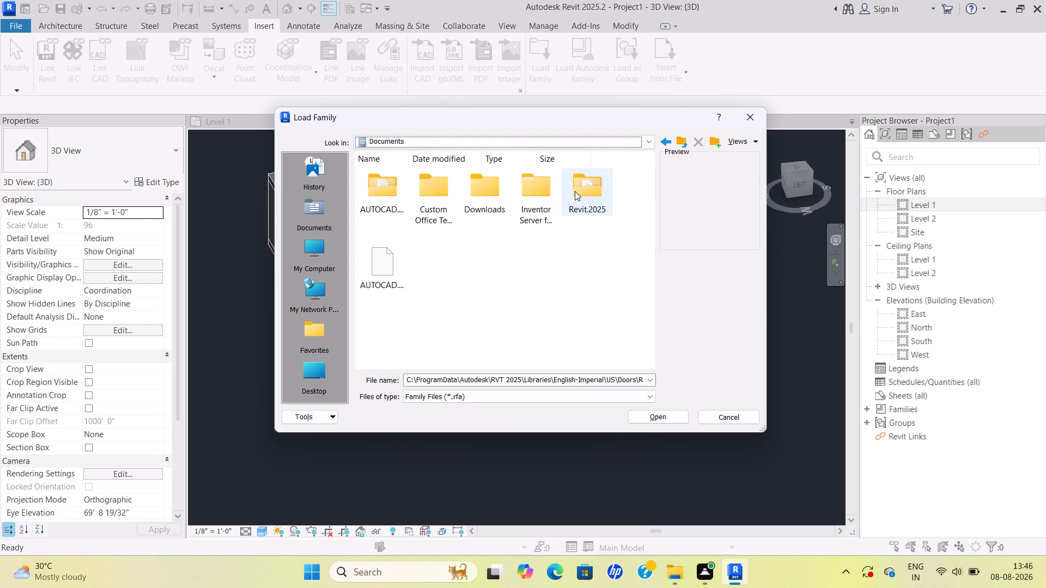
double_click(579, 191)
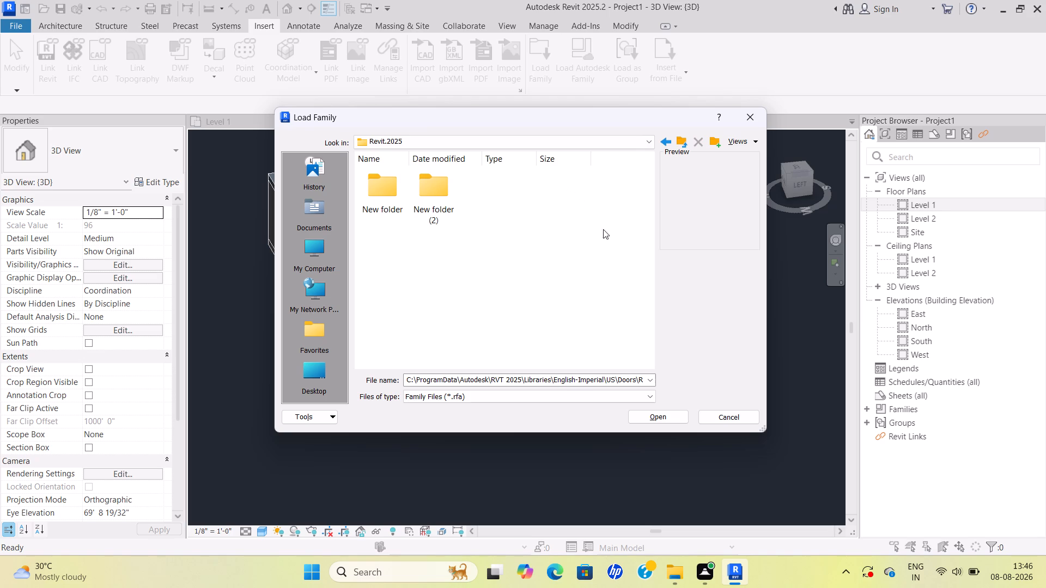
left_click(646, 140)
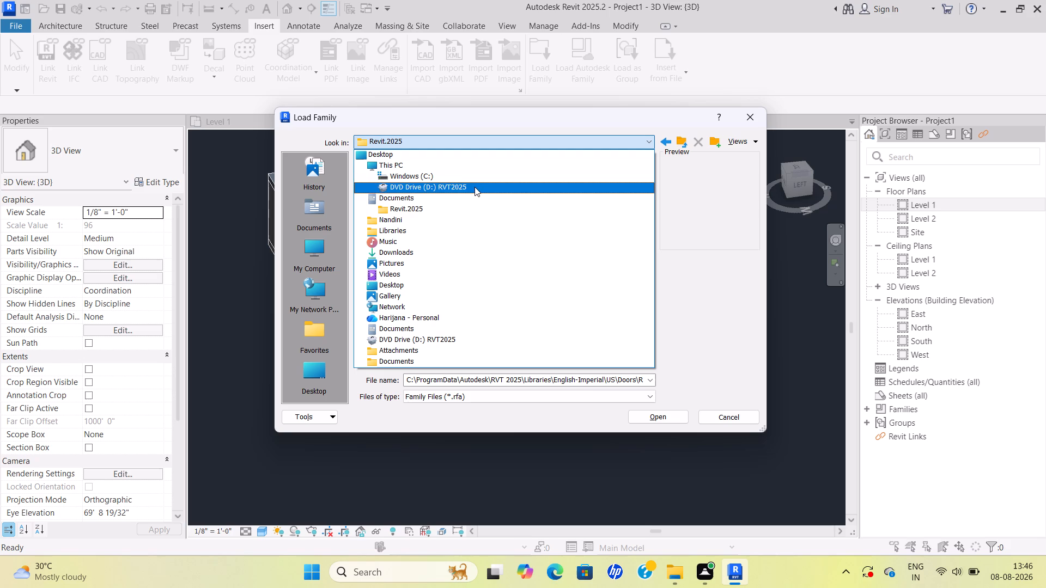
double_click(466, 210)
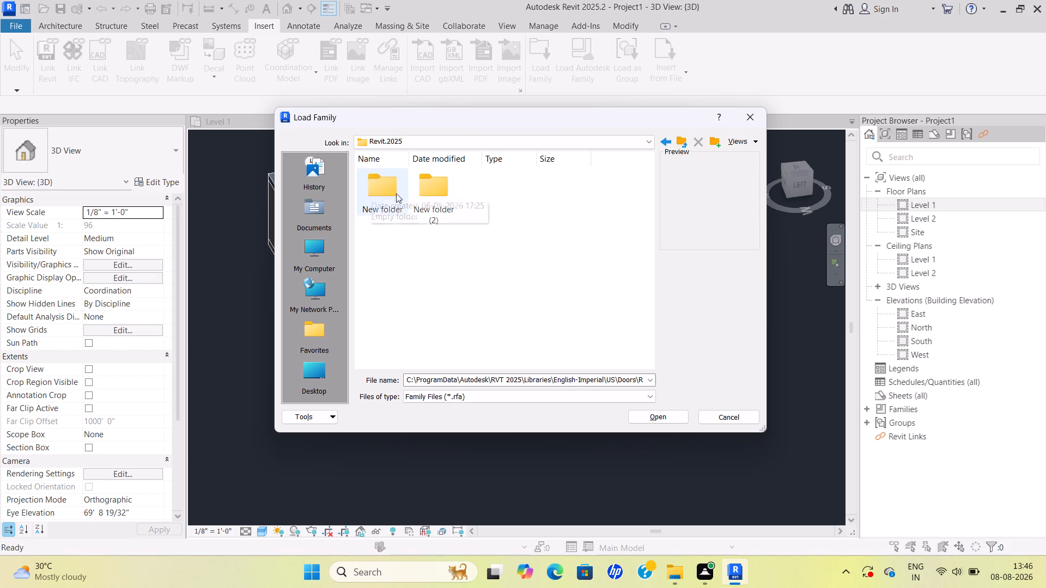
Check the computer's general Libraries folder for family content and close Load Family without loading anything.
left_click(644, 142)
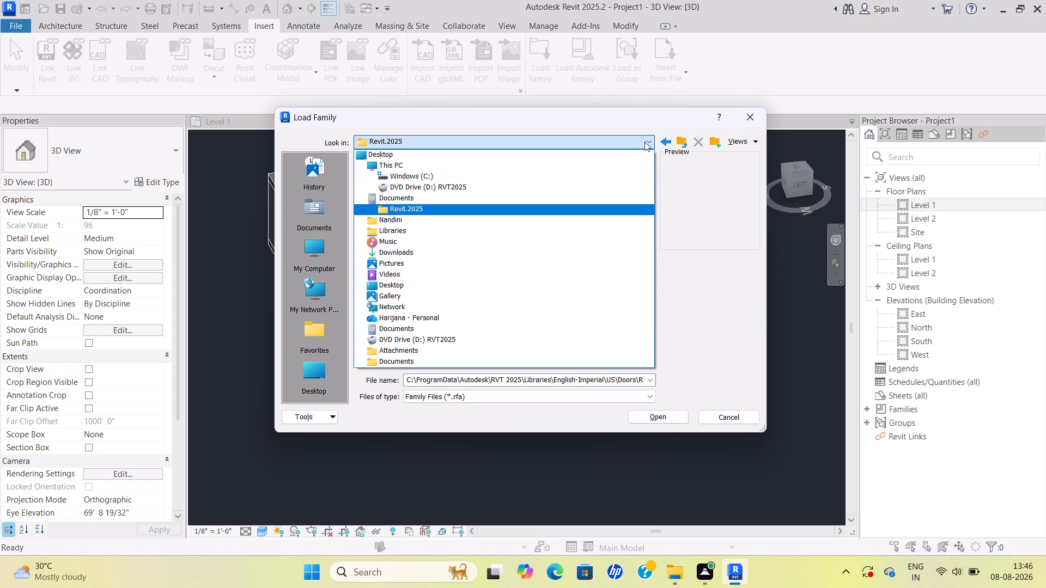
double_click(431, 231)
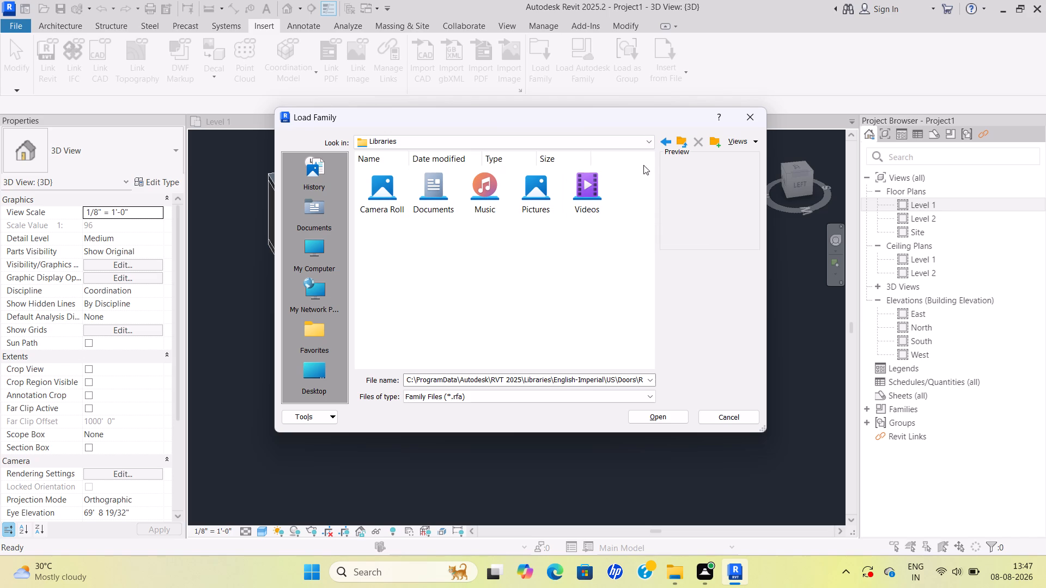
left_click(651, 143)
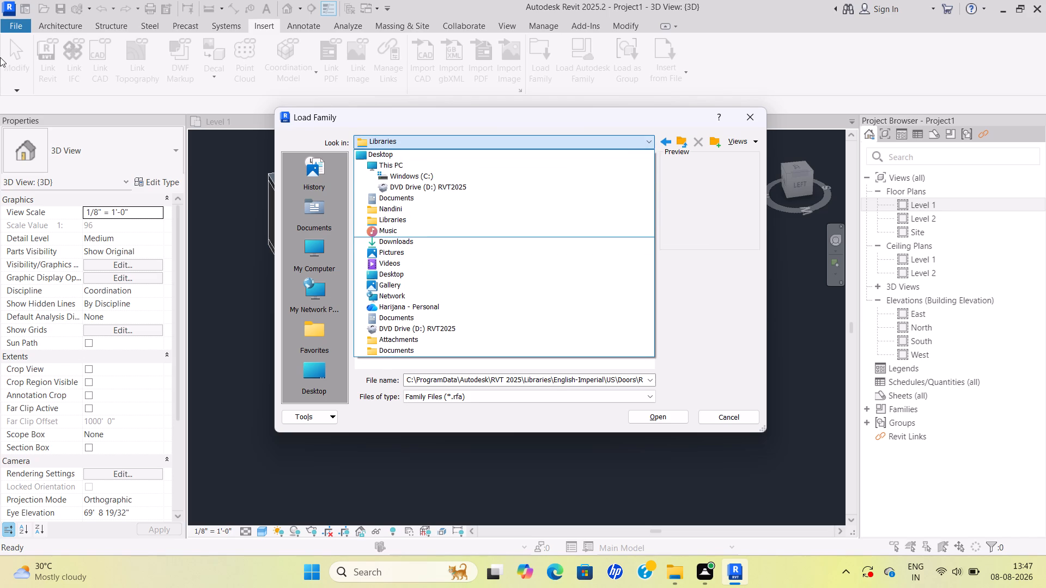
key("Escape")
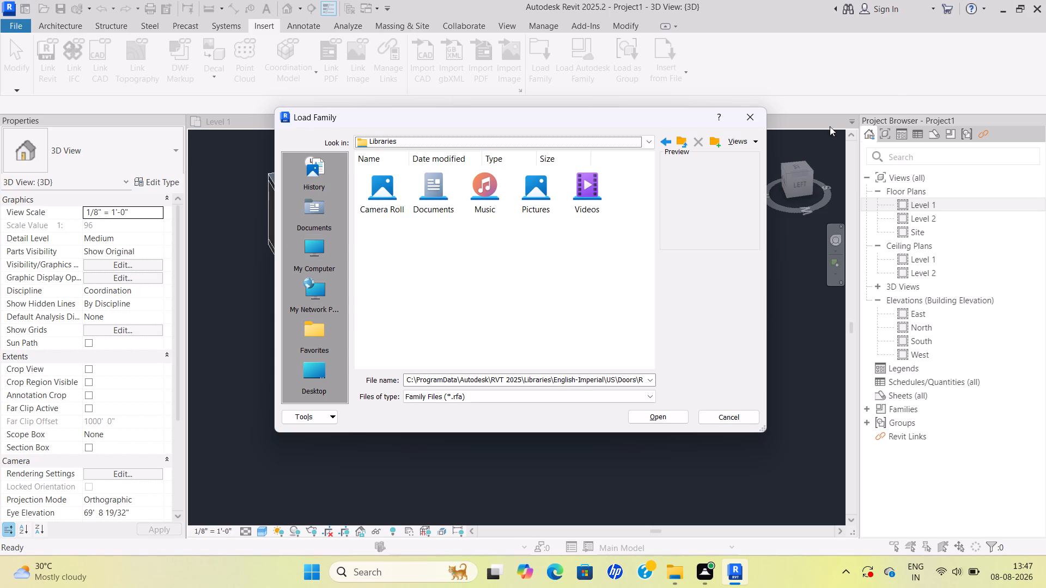
left_click(263, 23)
left_click(743, 113)
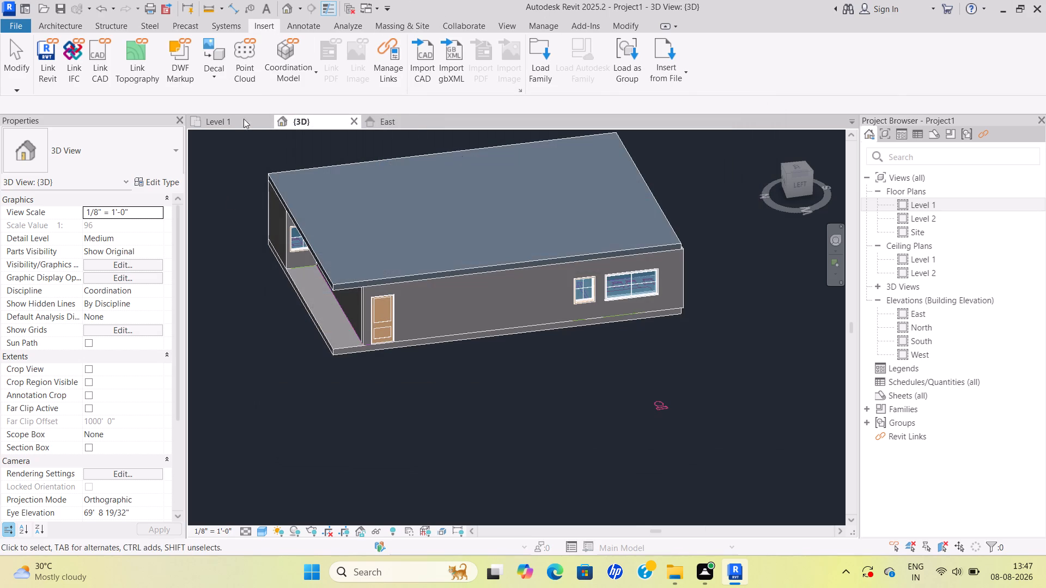
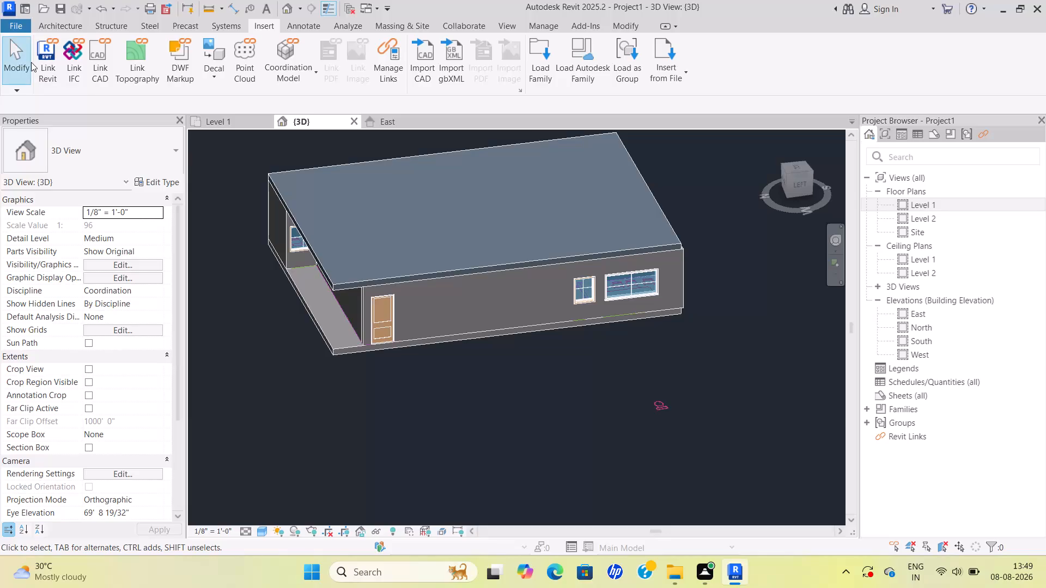
Start Load Family and browse from the RVT 2025 Libraries folder to the US folder of the English-Imperial library.
scroll(31, 62, "up", 1)
scroll(482, 39, "up", 1)
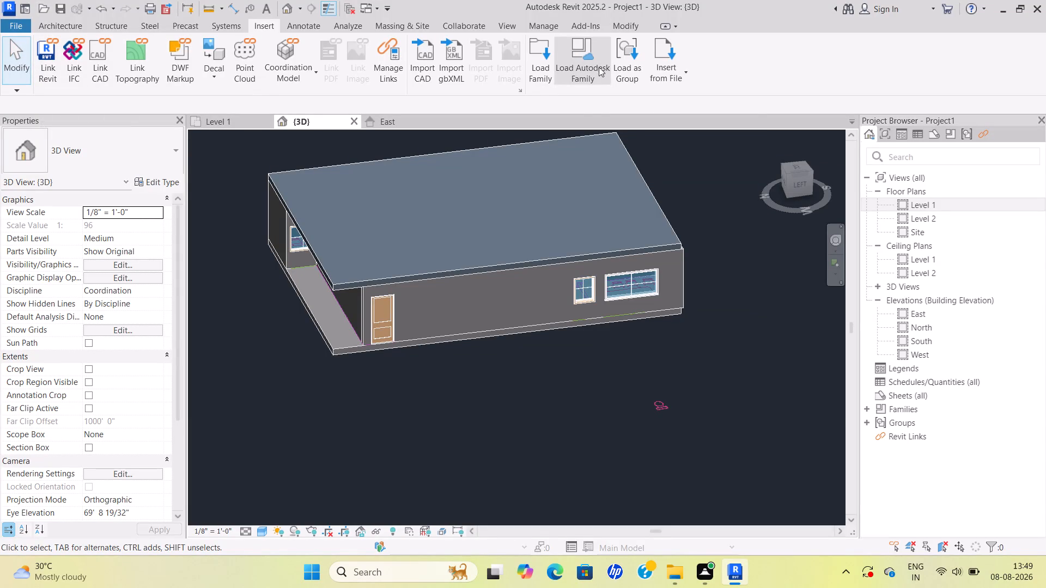
left_click(548, 65)
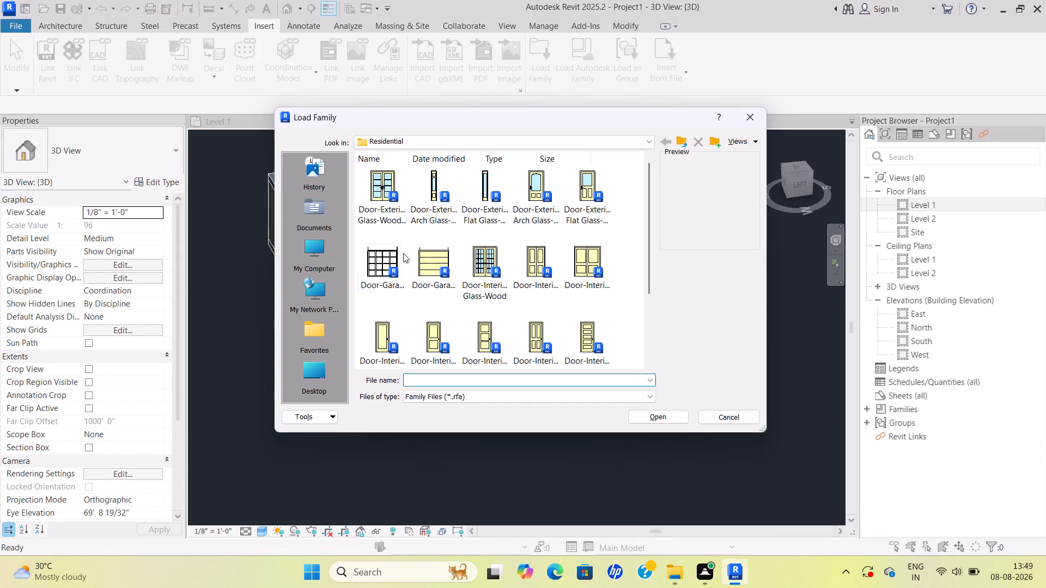
scroll(34, 395, "up", 1)
scroll(488, 235, "down", 1)
scroll(604, 148, "down", 1)
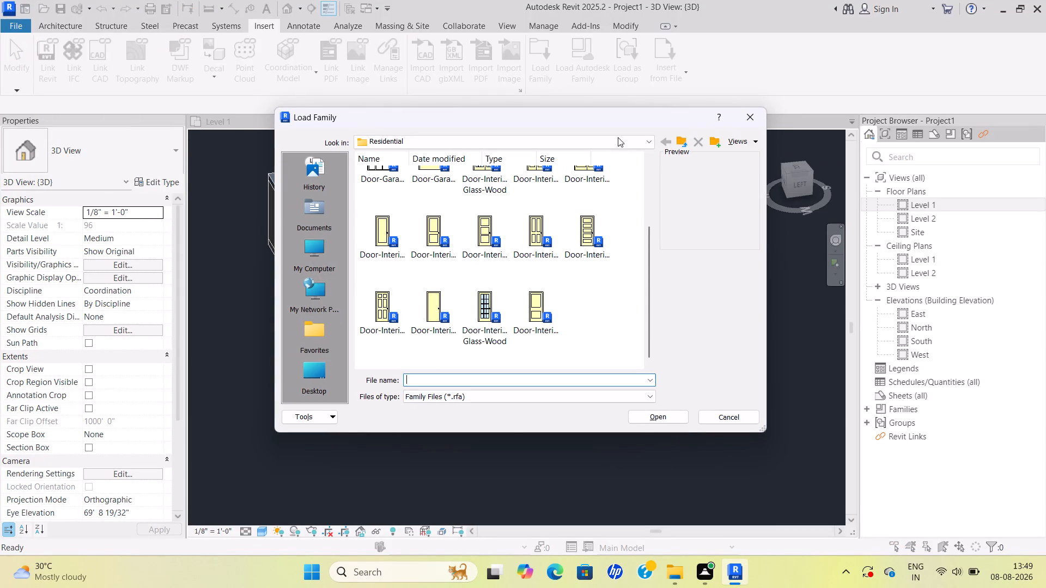
left_click(649, 143)
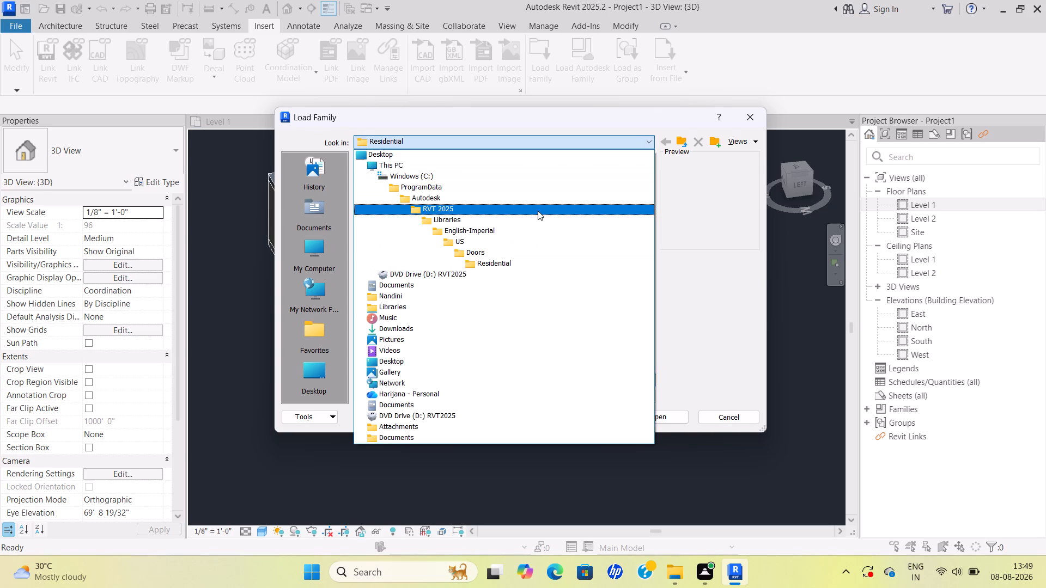
left_click(538, 208)
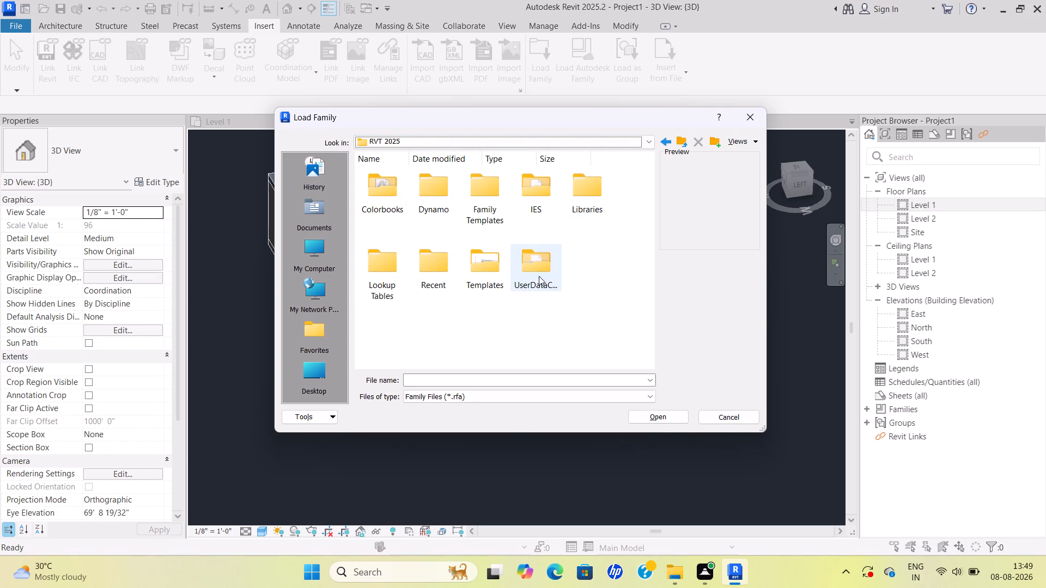
double_click(593, 197)
scroll(490, 228, "down", 2)
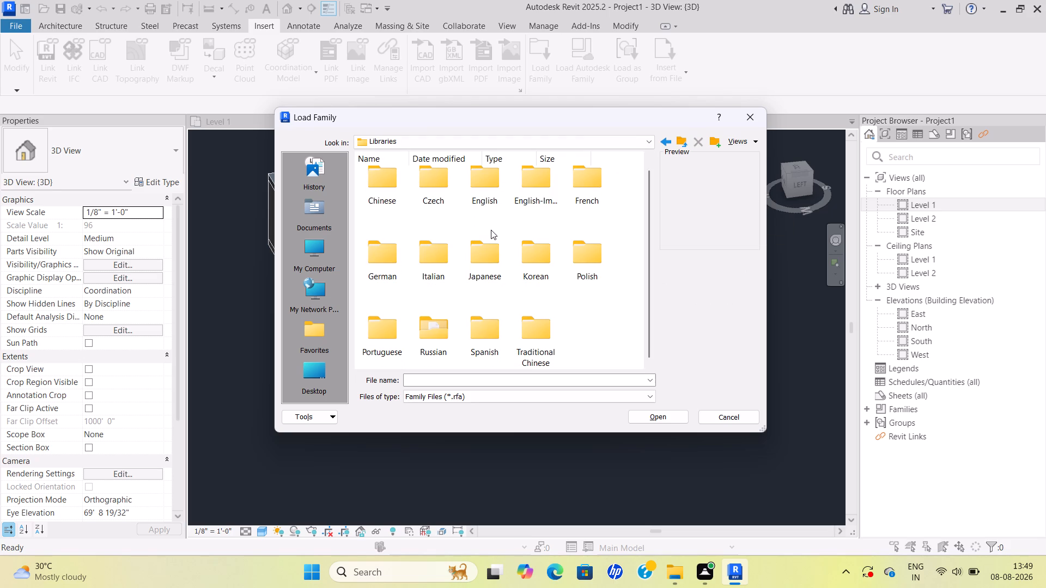
scroll(491, 230, "down", 3)
scroll(568, 210, "up", 5)
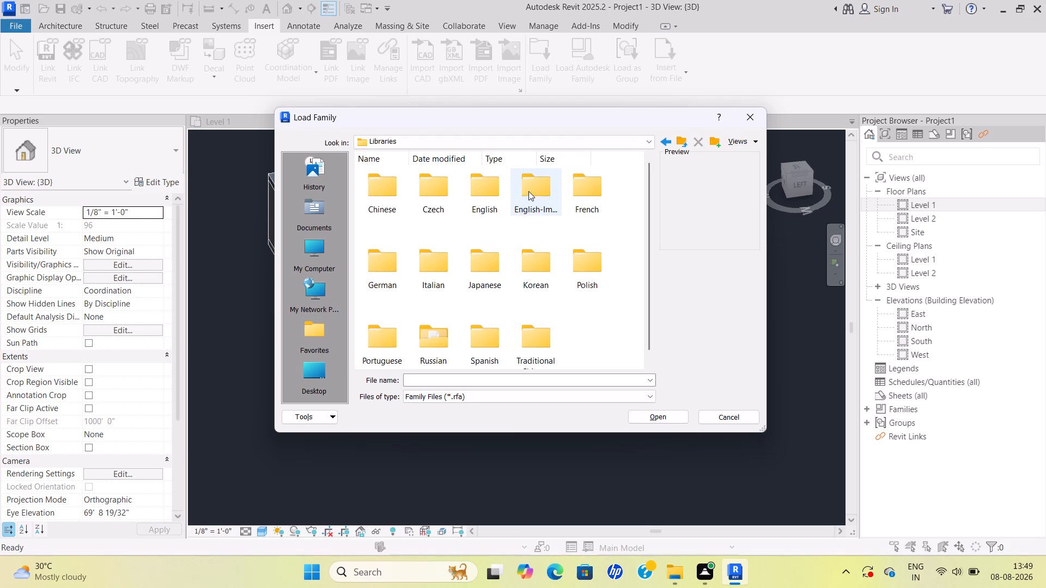
double_click(532, 192)
double_click(384, 183)
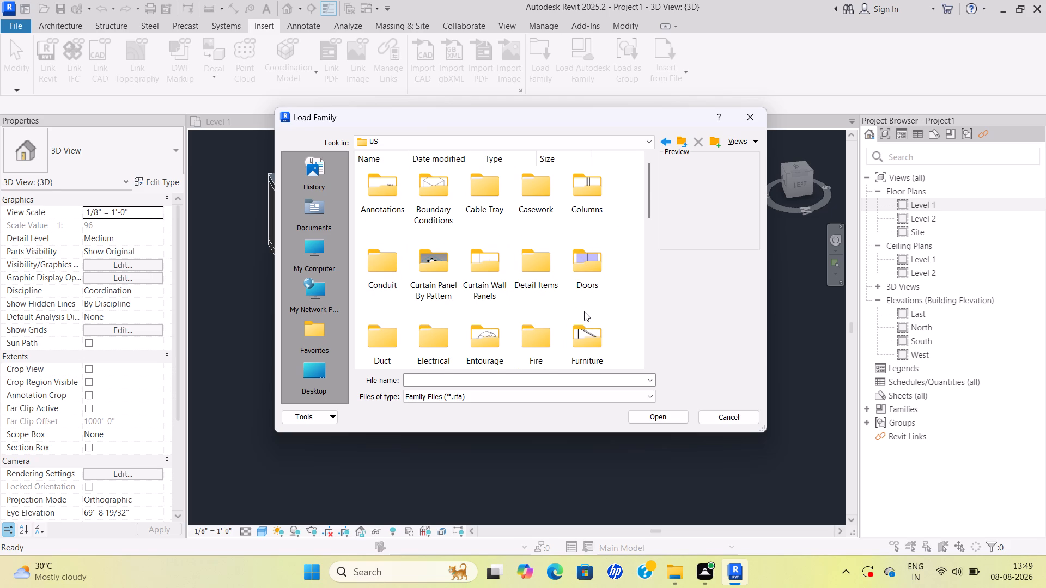
Look through the category folders of the US library for furnishing families suited to the office.
scroll(584, 311, "down", 1)
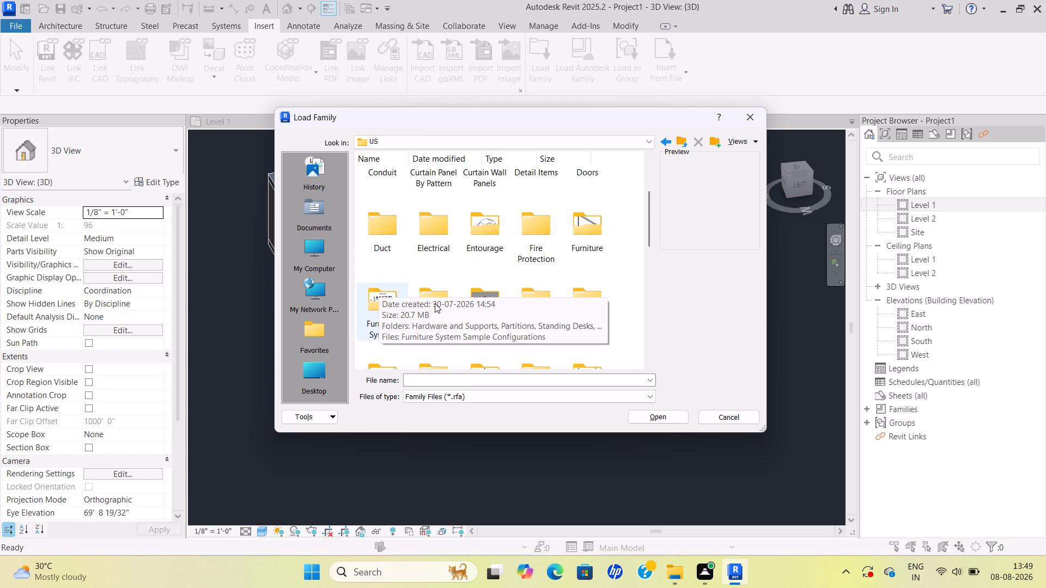
scroll(435, 303, "down", 3)
scroll(564, 314, "down", 4)
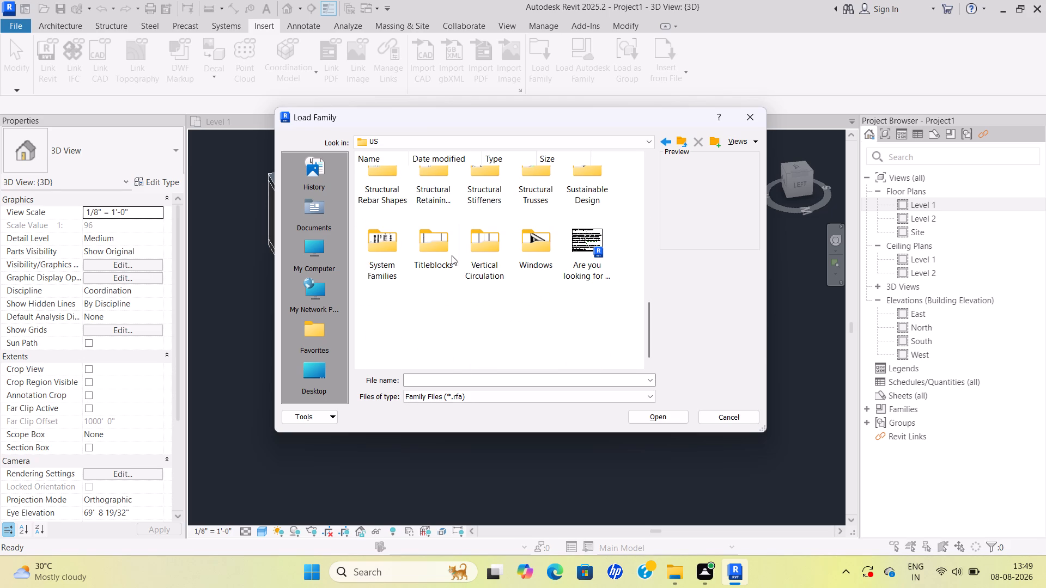
scroll(590, 204, "up", 1)
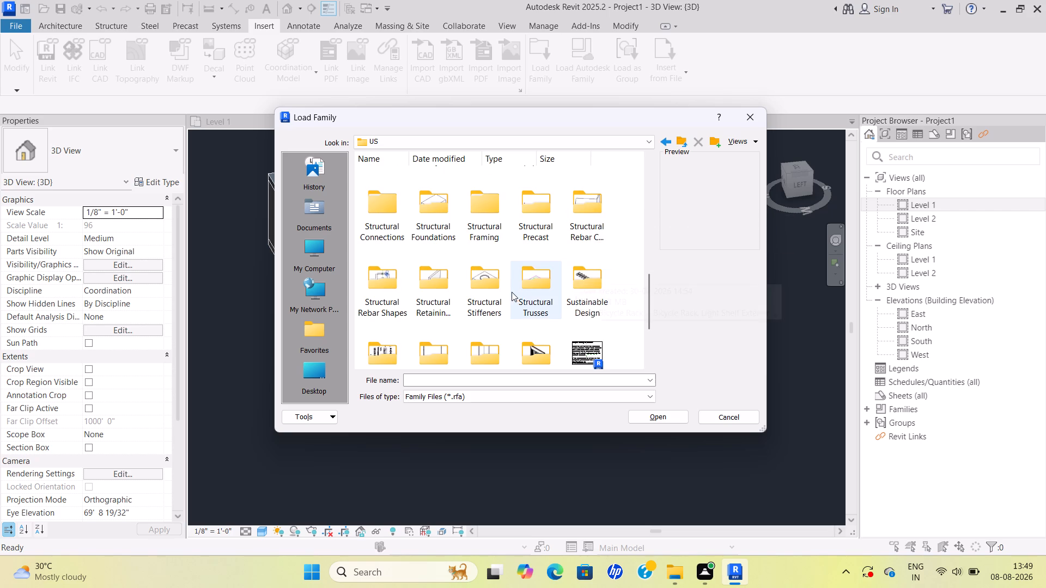
scroll(512, 292, "down", 1)
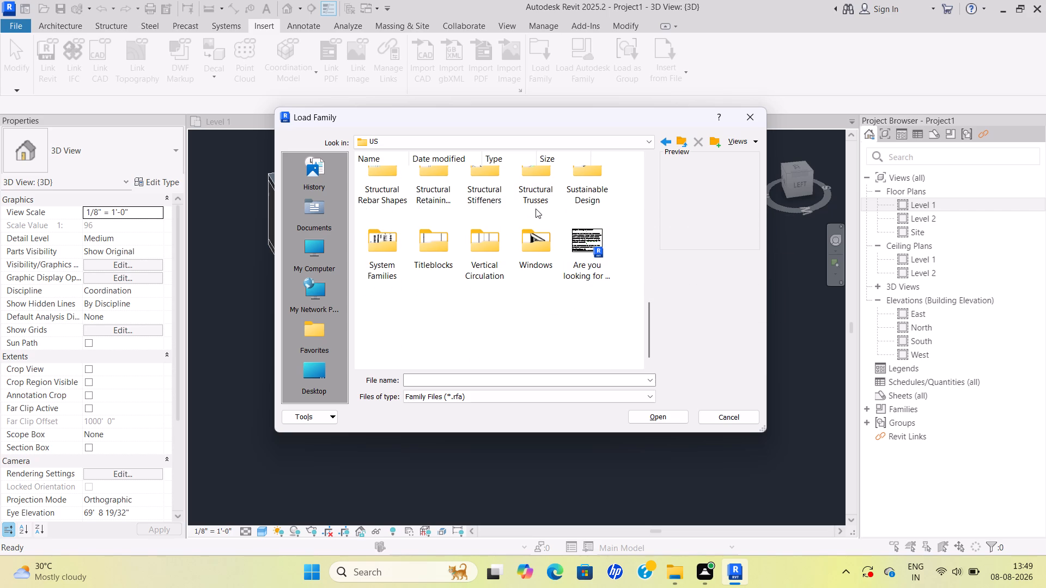
scroll(536, 208, "up", 3)
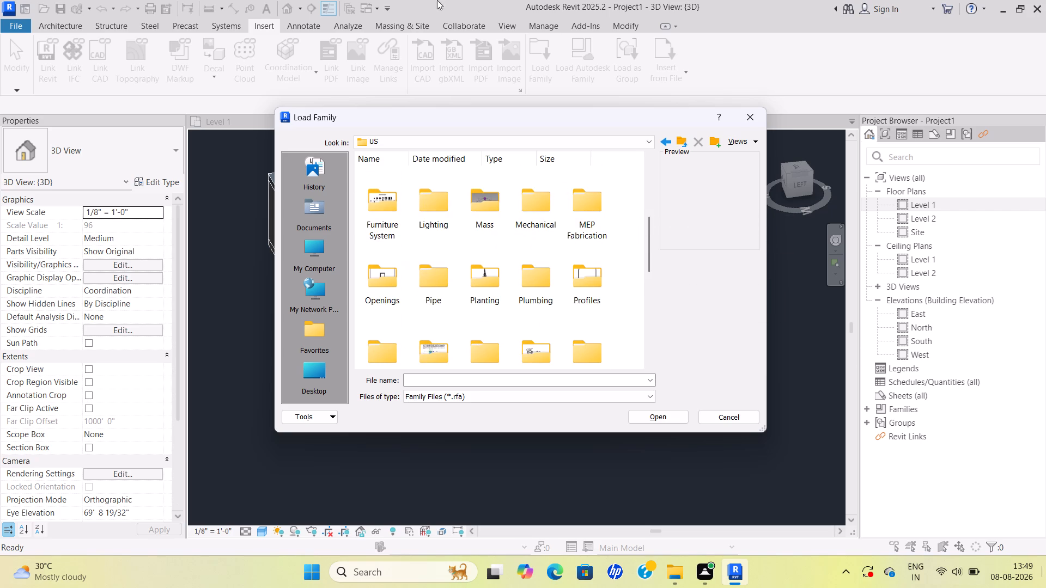
scroll(580, 322, "down", 2)
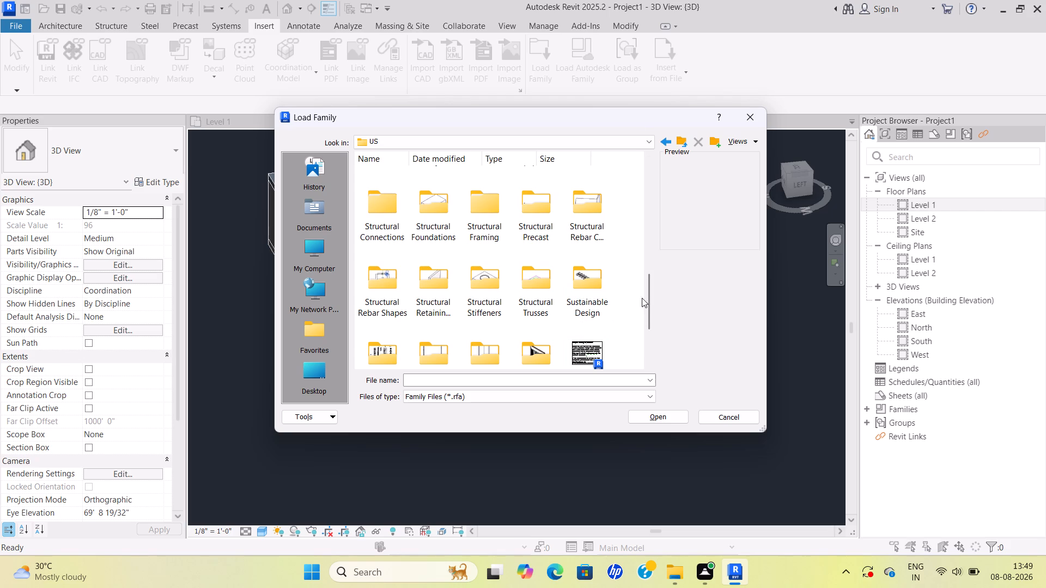
scroll(519, 248, "up", 3)
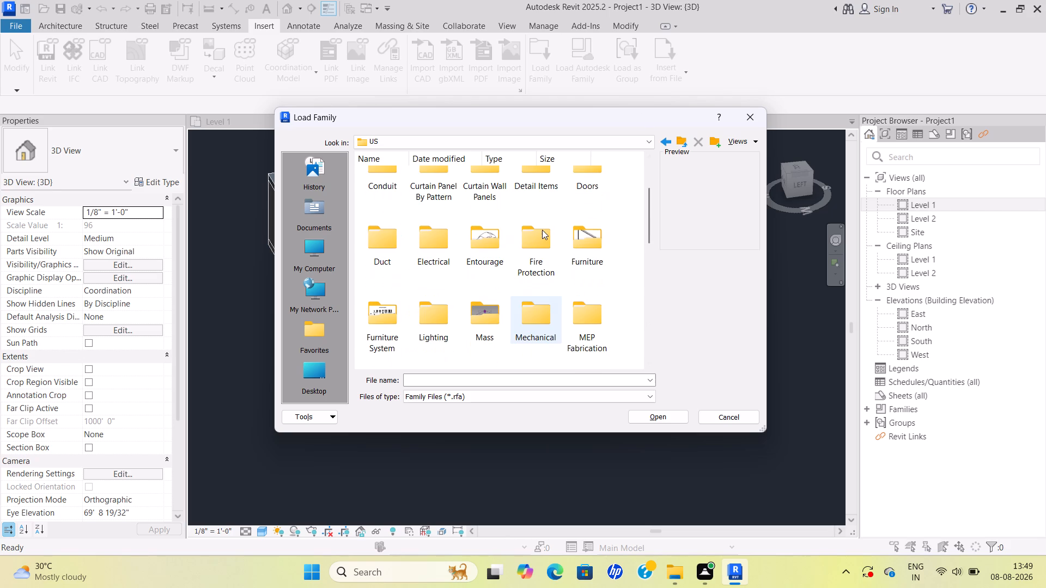
scroll(548, 242, "down", 2)
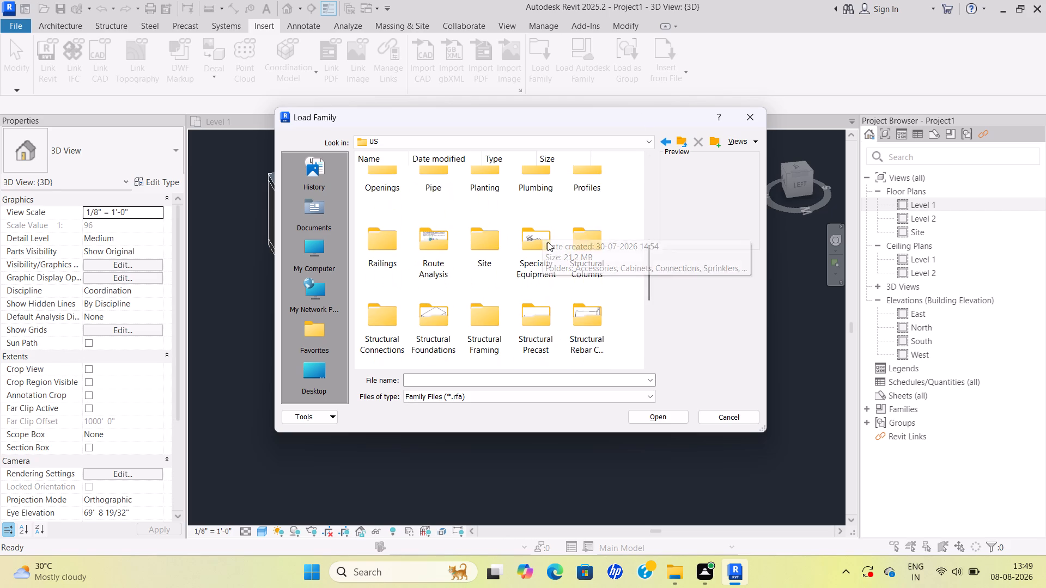
scroll(578, 213, "up", 6)
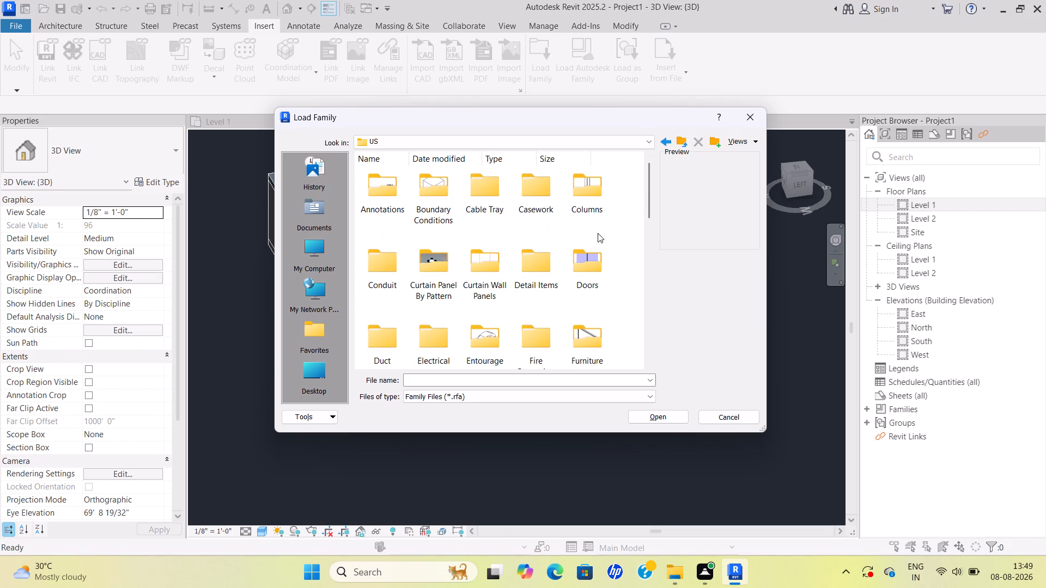
scroll(587, 211, "up", 1)
scroll(475, 291, "down", 1)
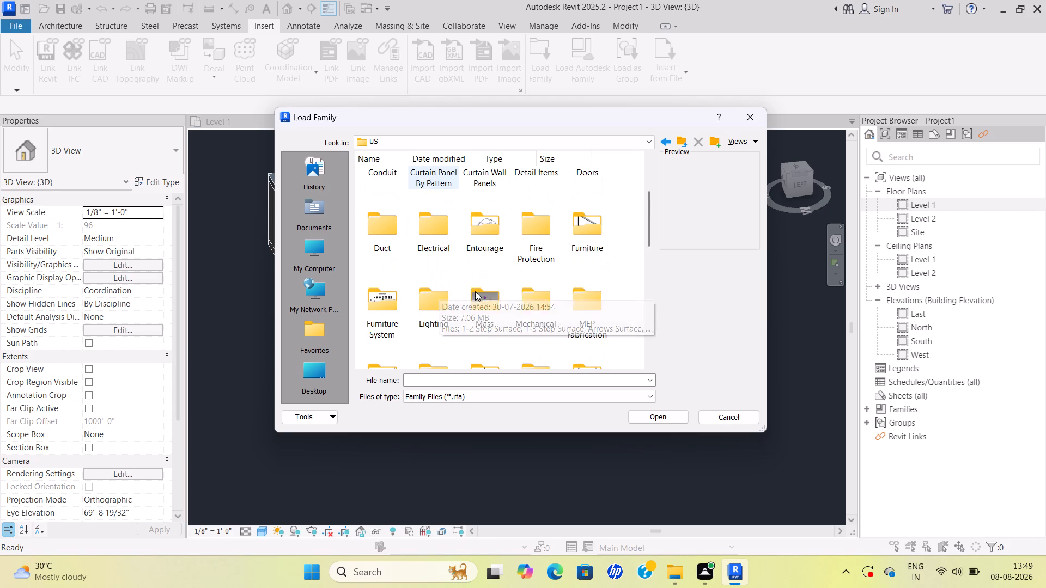
scroll(571, 222, "up", 4)
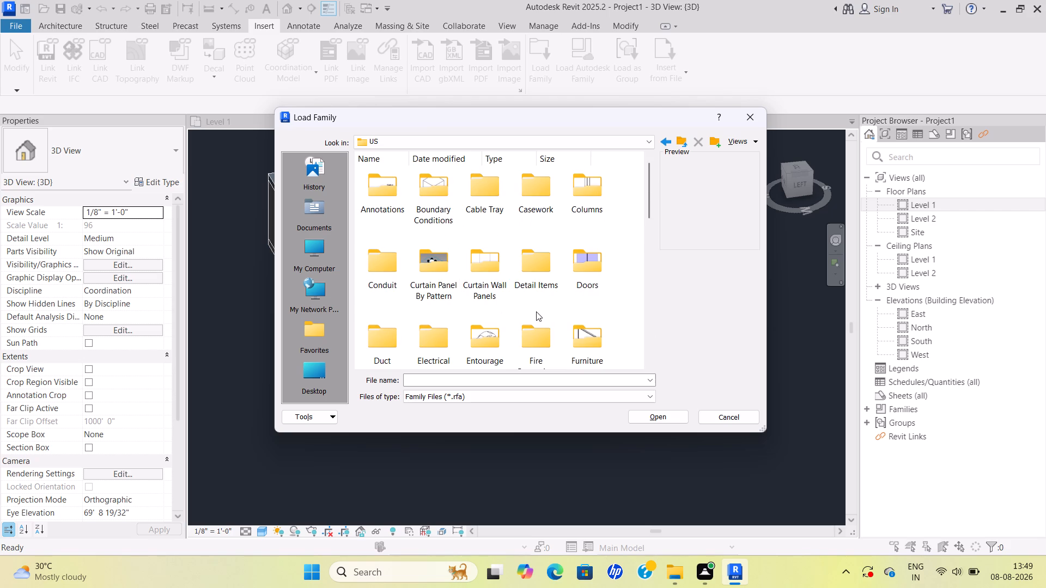
Load the Chair-Desk family from the Seating folder of the Furniture library.
double_click(581, 339)
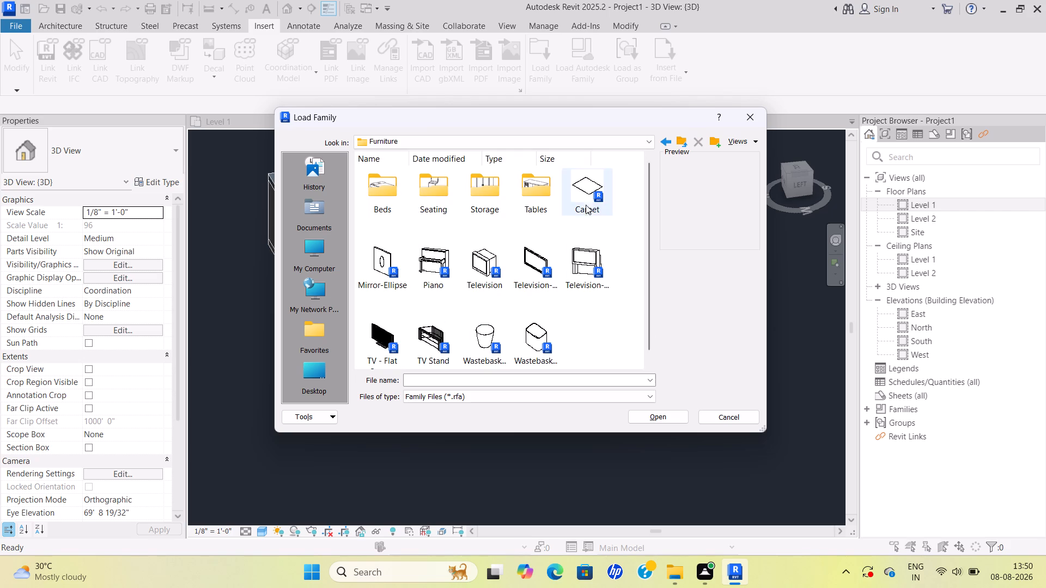
scroll(539, 275, "down", 1)
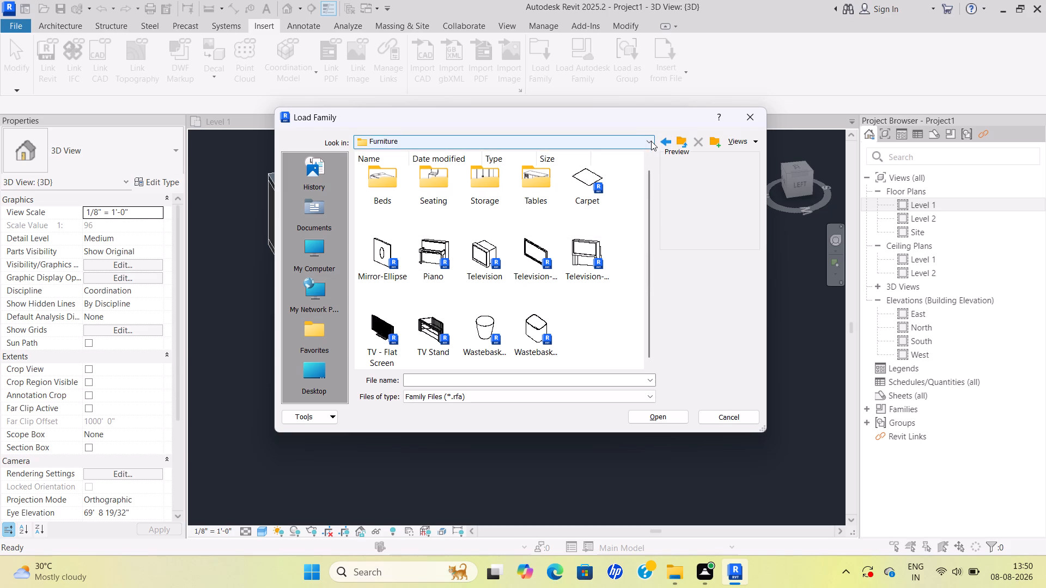
left_click(428, 191)
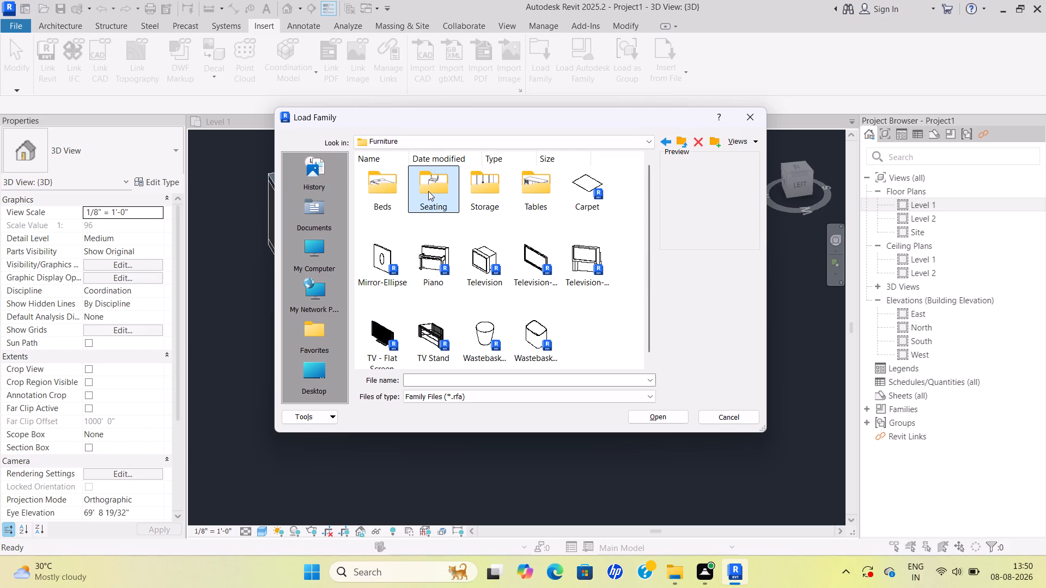
double_click(428, 191)
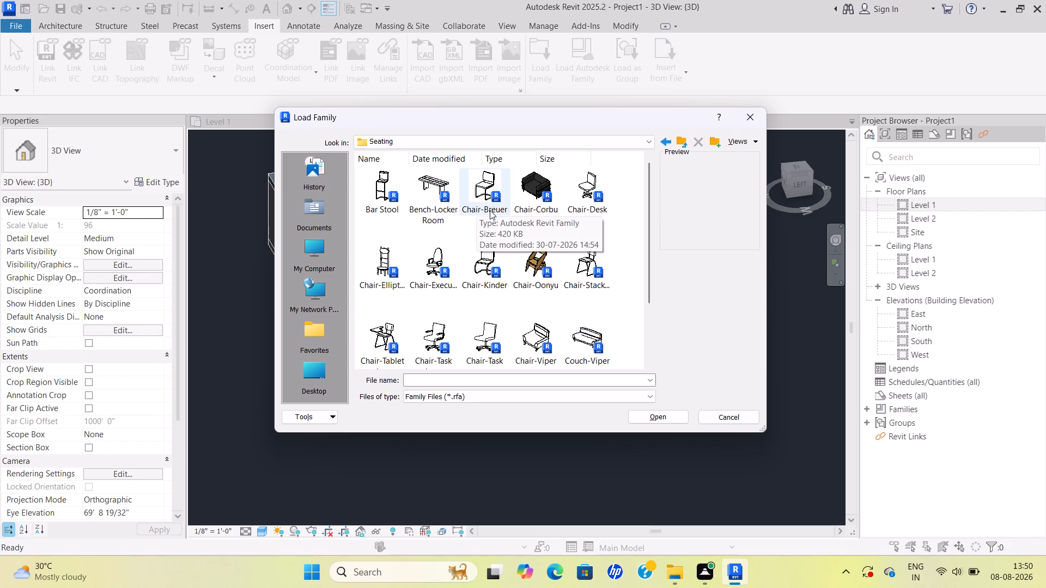
scroll(594, 169, "up", 1)
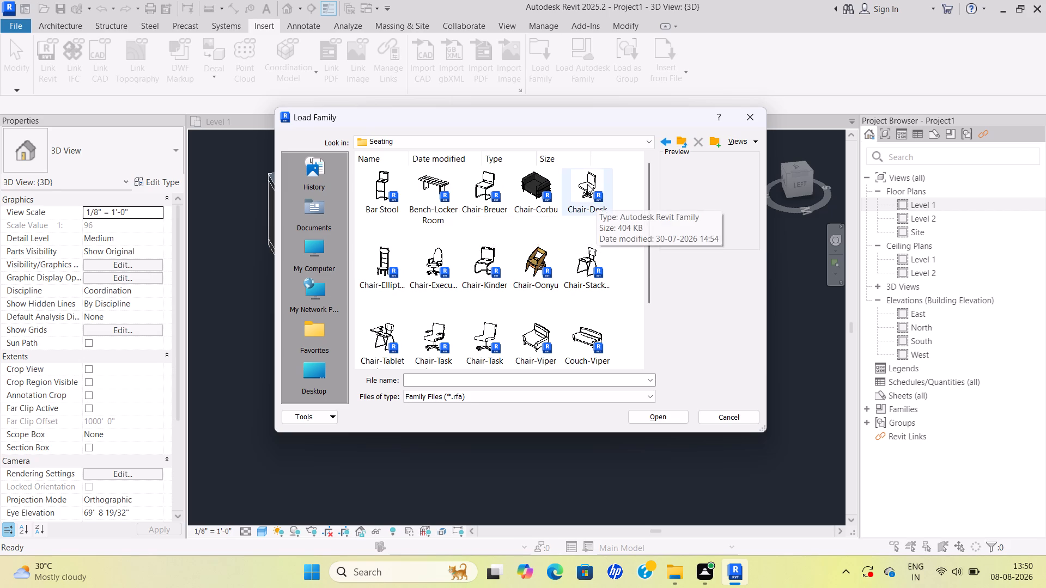
left_click_drag(587, 184, 694, 209)
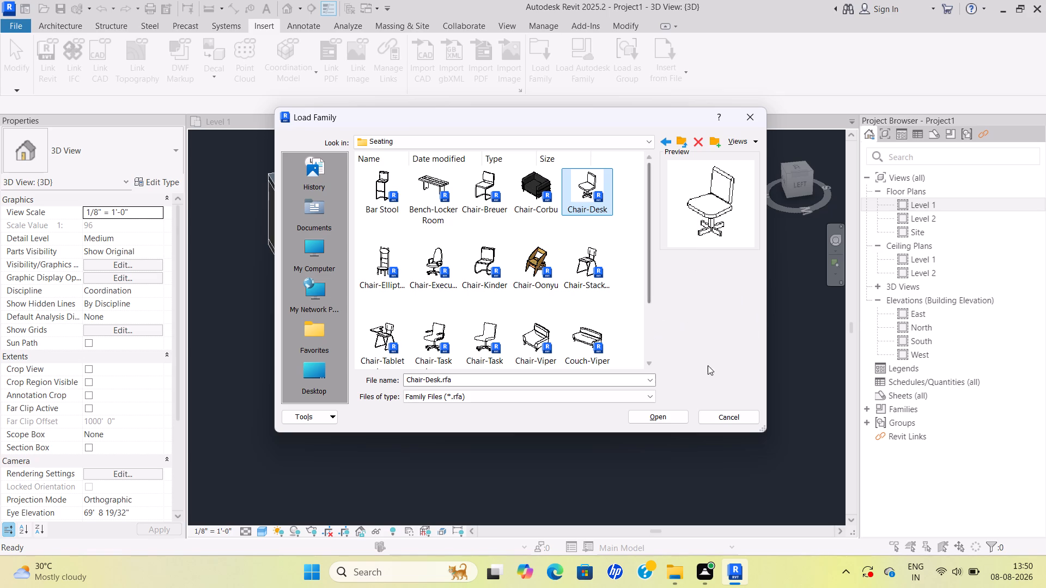
left_click(668, 415)
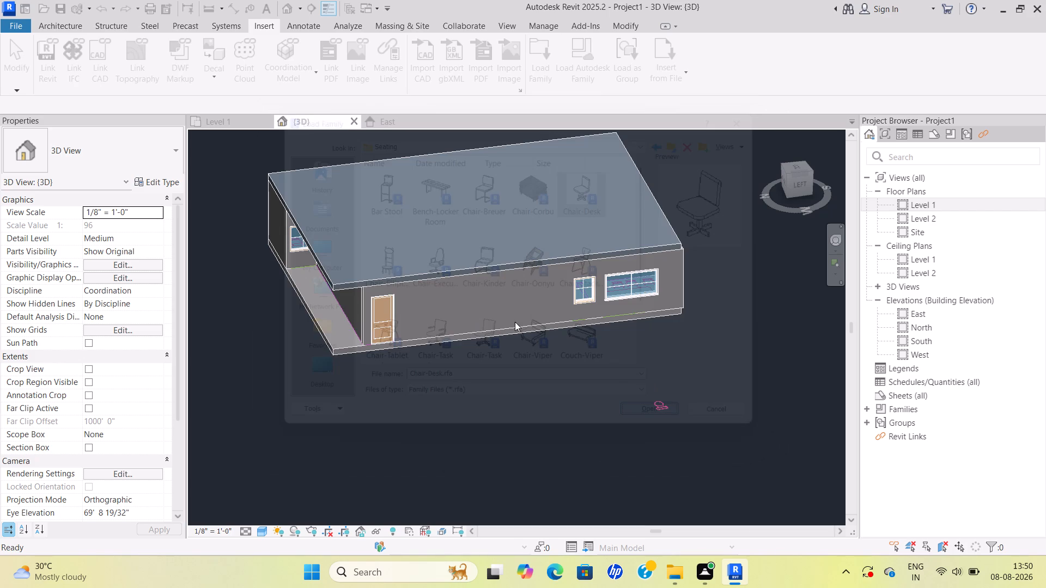
Switch to the Level 1 floor plan and look over the furniture layout across the rooms of the office.
left_click(212, 124)
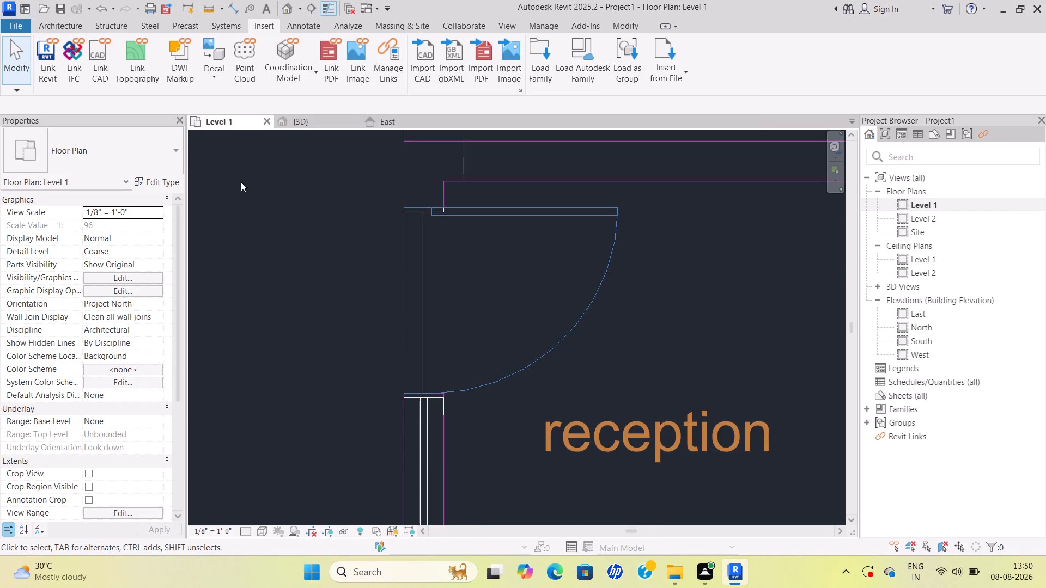
scroll(520, 333, "down", 4)
middle_click_drag(510, 321, 321, 264)
scroll(482, 323, "down", 4)
middle_click_drag(467, 293, 447, 268)
scroll(578, 379, "down", 2)
middle_click_drag(568, 371, 466, 287)
scroll(616, 281, "down", 1)
middle_click_drag(621, 280, 612, 218)
middle_click_drag(632, 365, 623, 242)
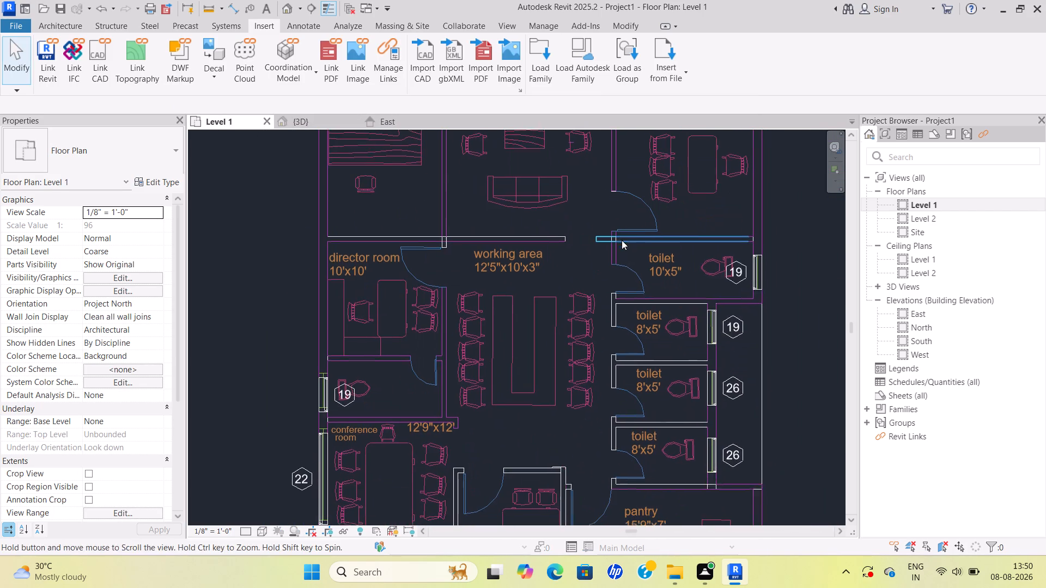
scroll(620, 424, "down", 3)
middle_click_drag(610, 411, 550, 458)
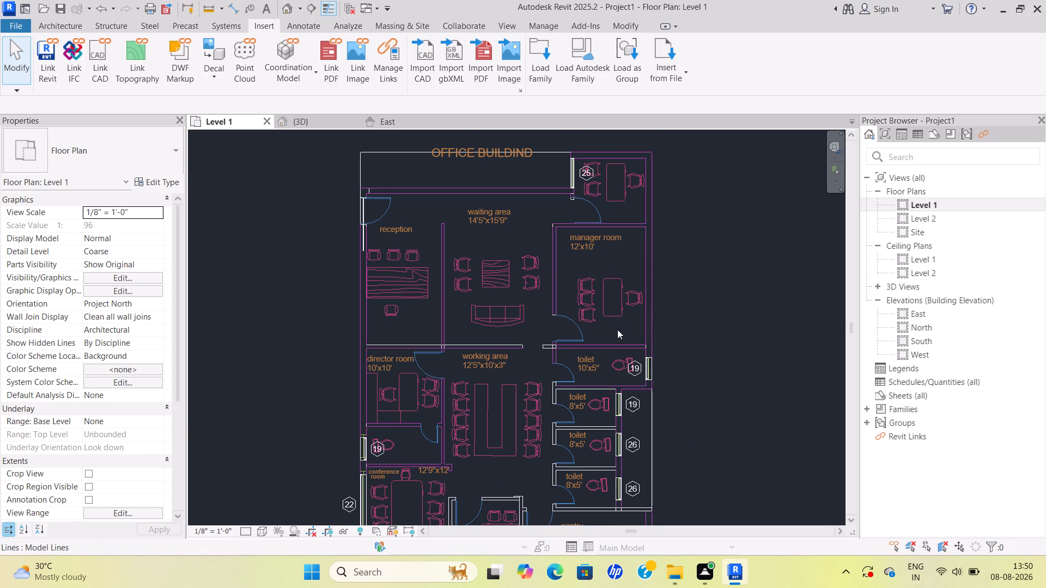
Load the Chair-Desk family from the Seating folder again, leaving the project unsaved.
left_click(552, 59)
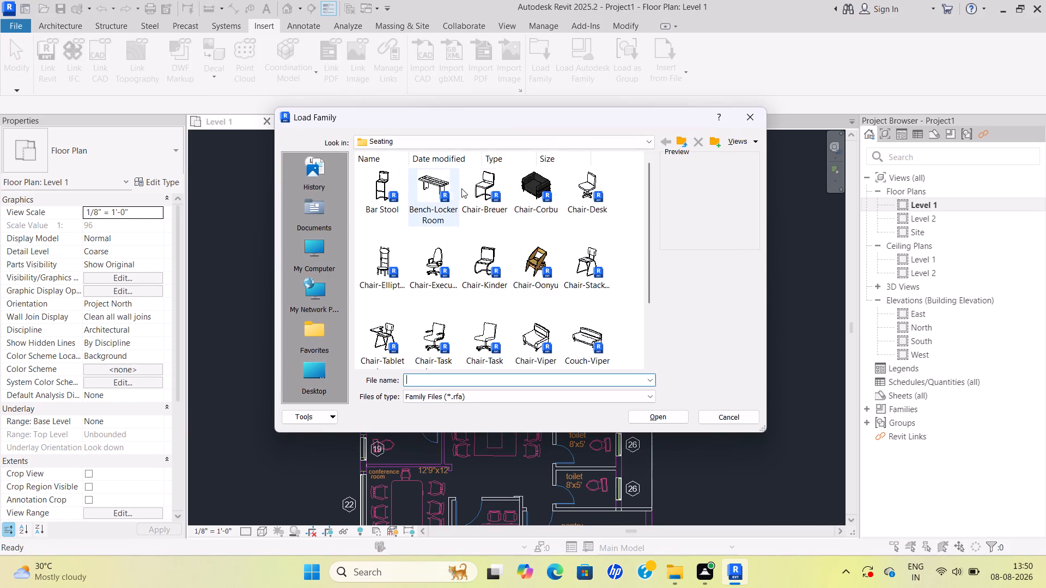
left_click_drag(586, 194, 694, 225)
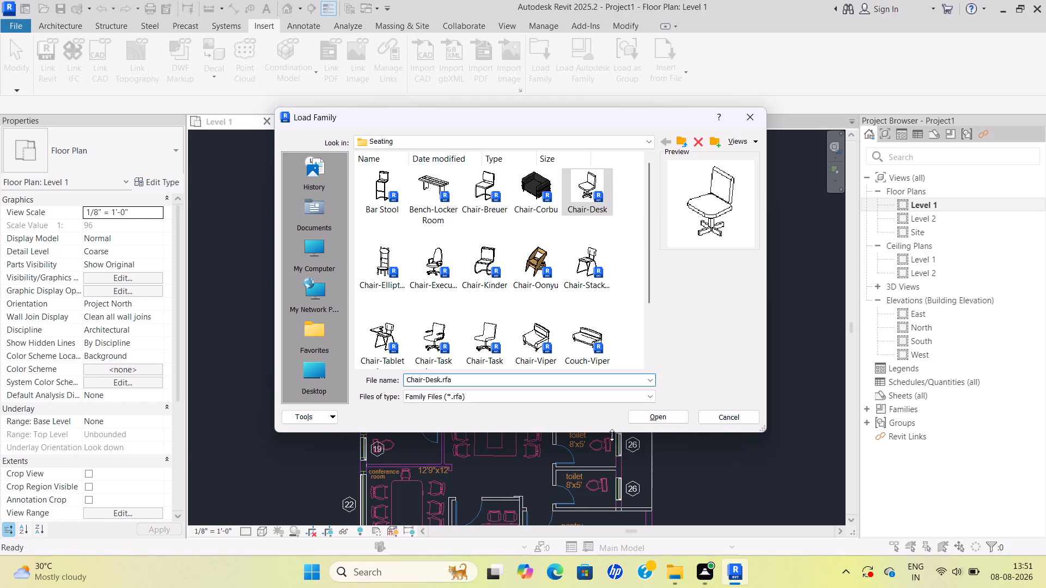
left_click(656, 420)
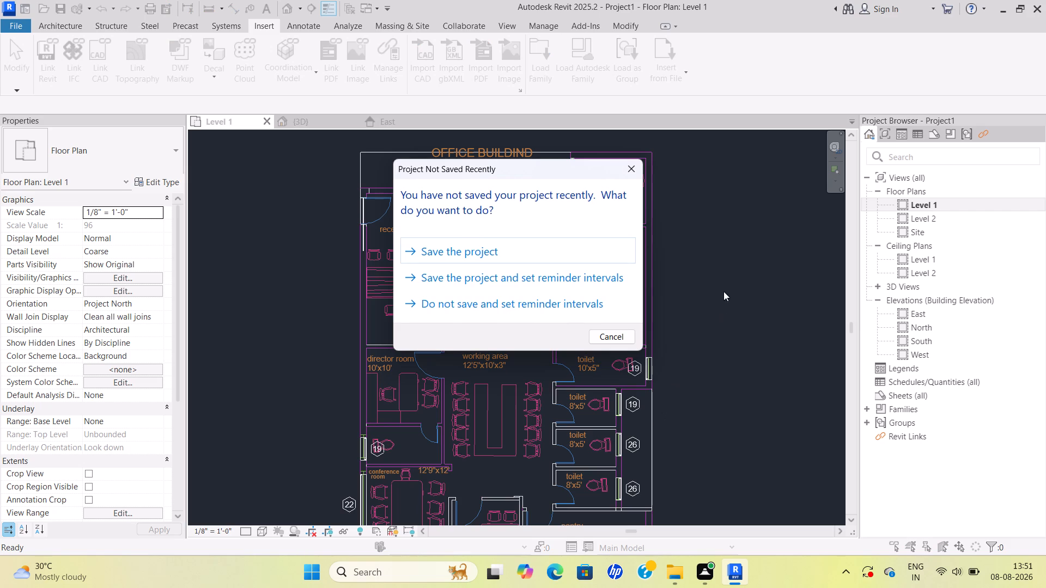
left_click(636, 166)
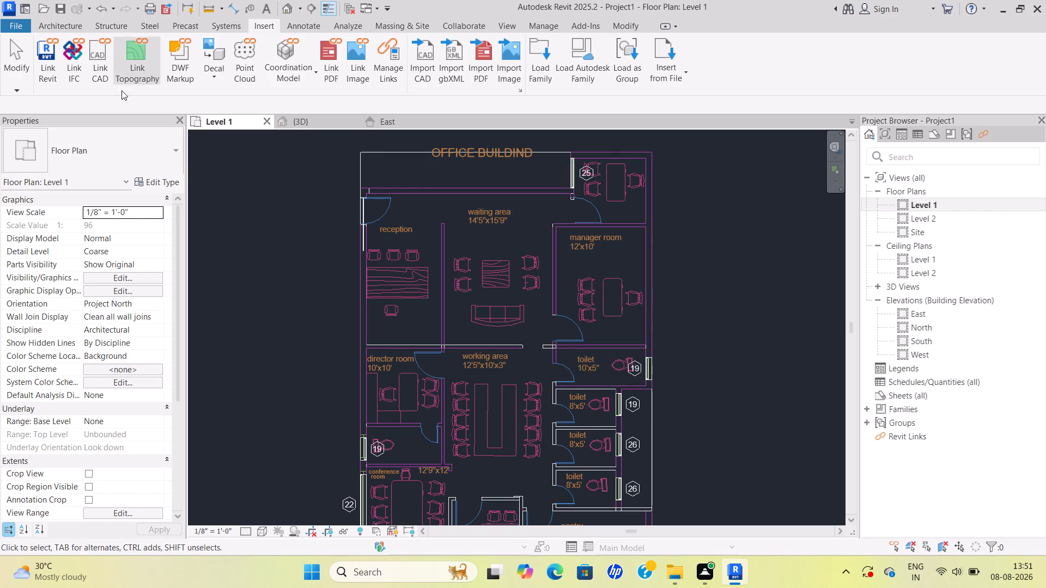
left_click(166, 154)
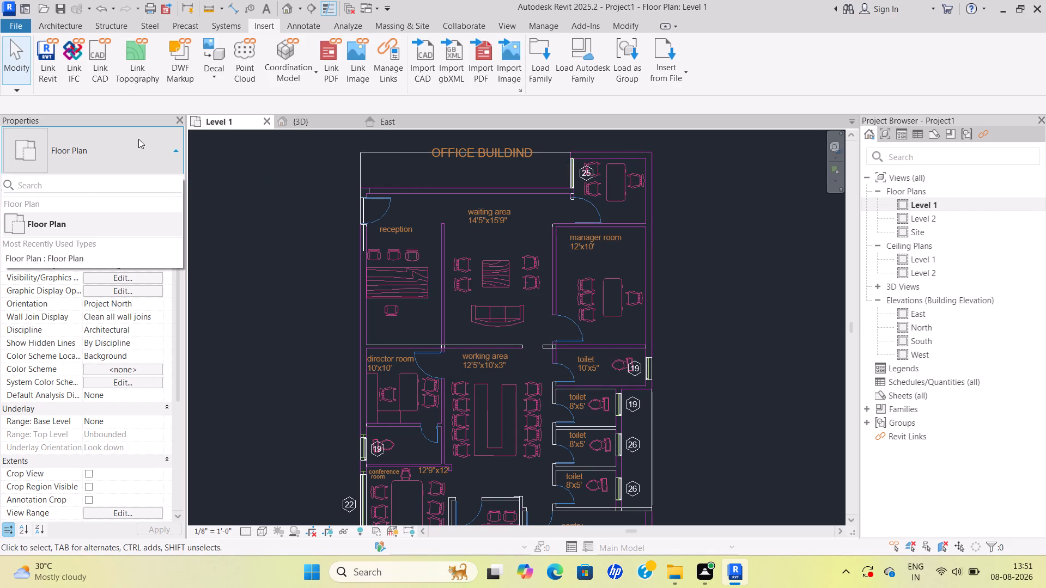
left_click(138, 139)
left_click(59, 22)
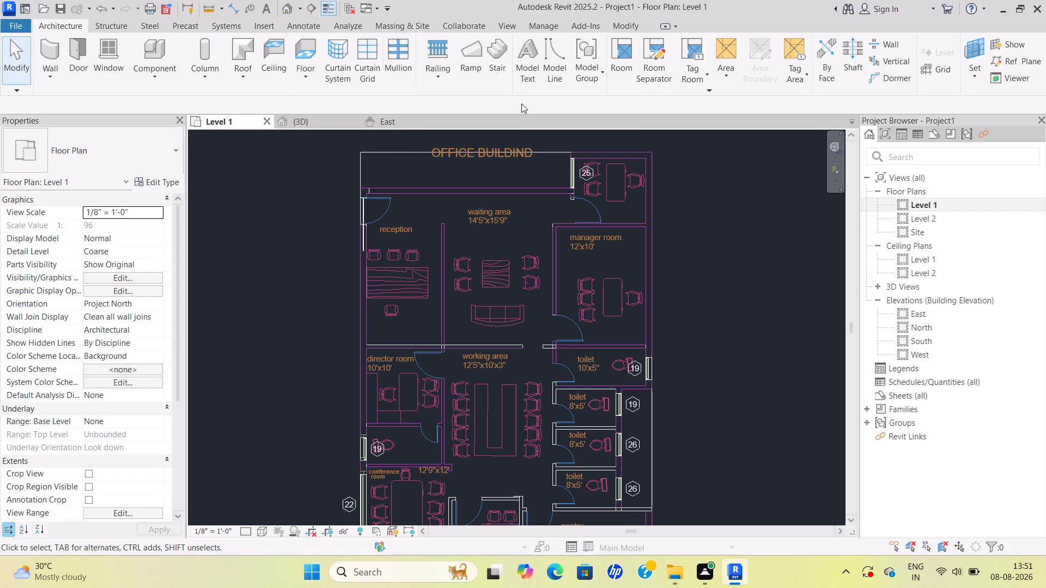
Load the Chair-Desk family from the Seating folder into the project once more.
left_click(253, 24)
left_click_drag(543, 72, 548, 72)
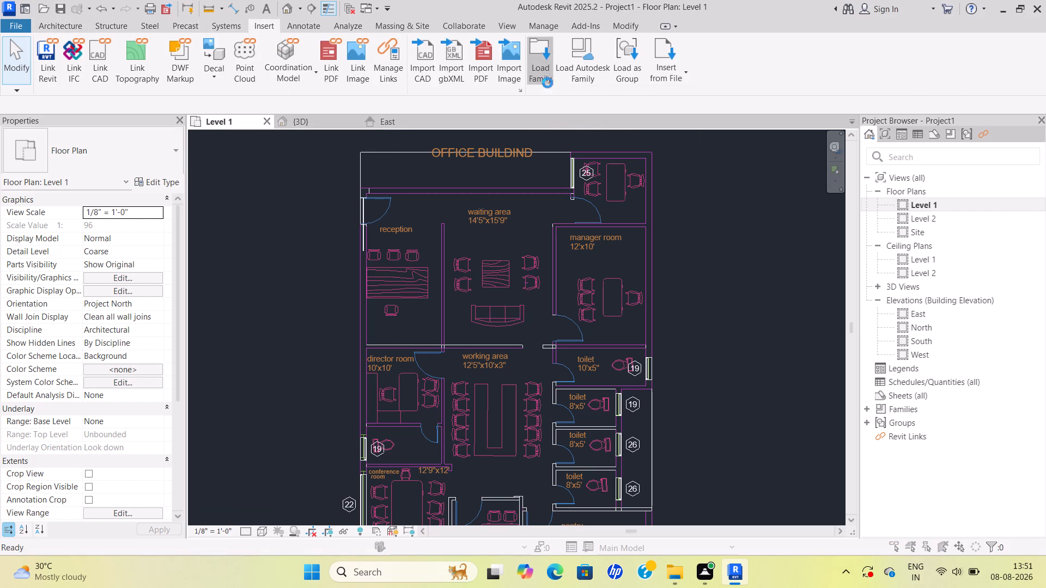
left_click_drag(594, 186, 594, 186)
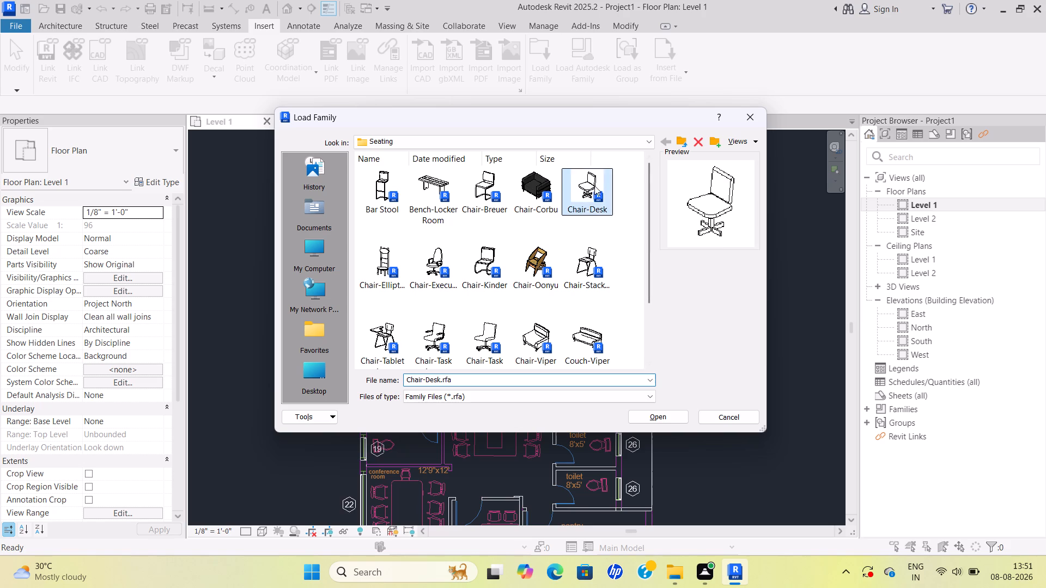
left_click_drag(594, 186, 680, 210)
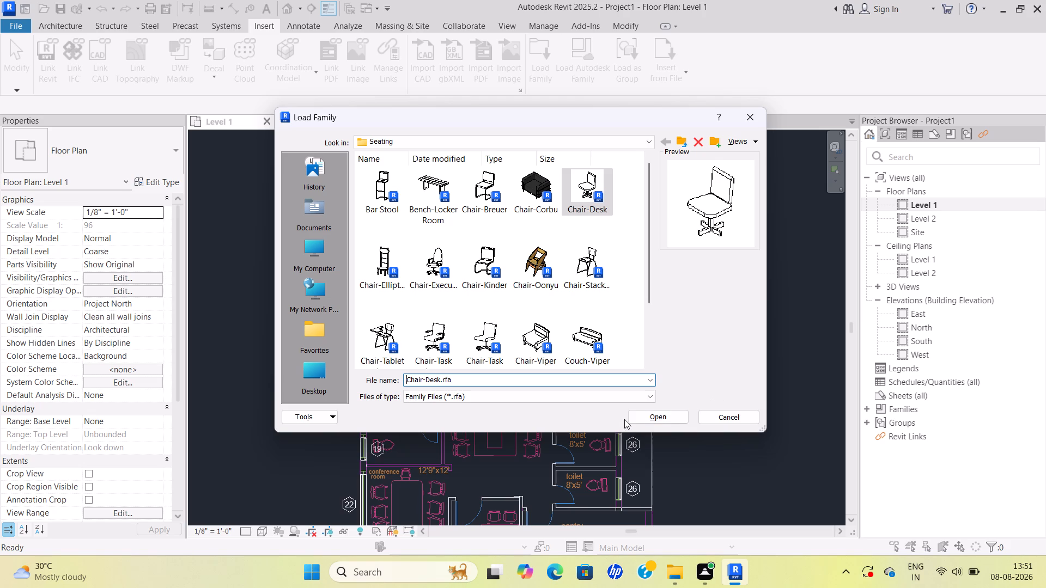
scroll(647, 419, "up", 3)
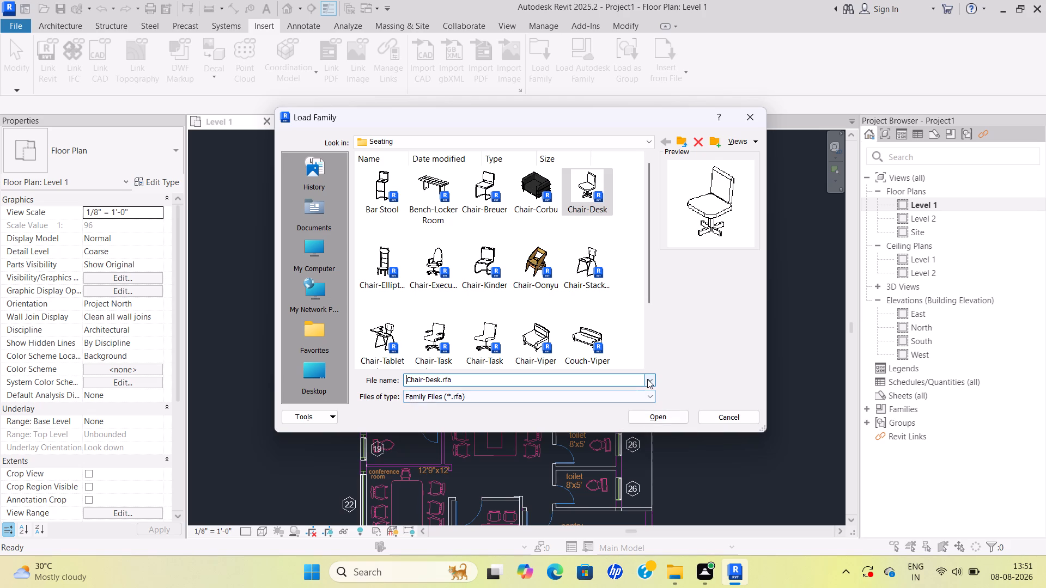
left_click(671, 417)
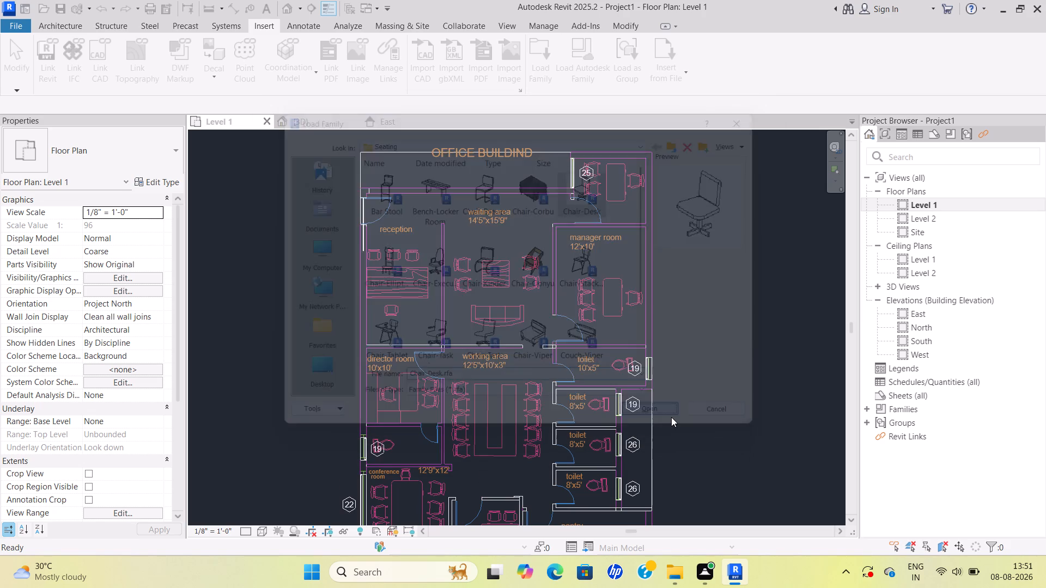
triple_click(698, 344)
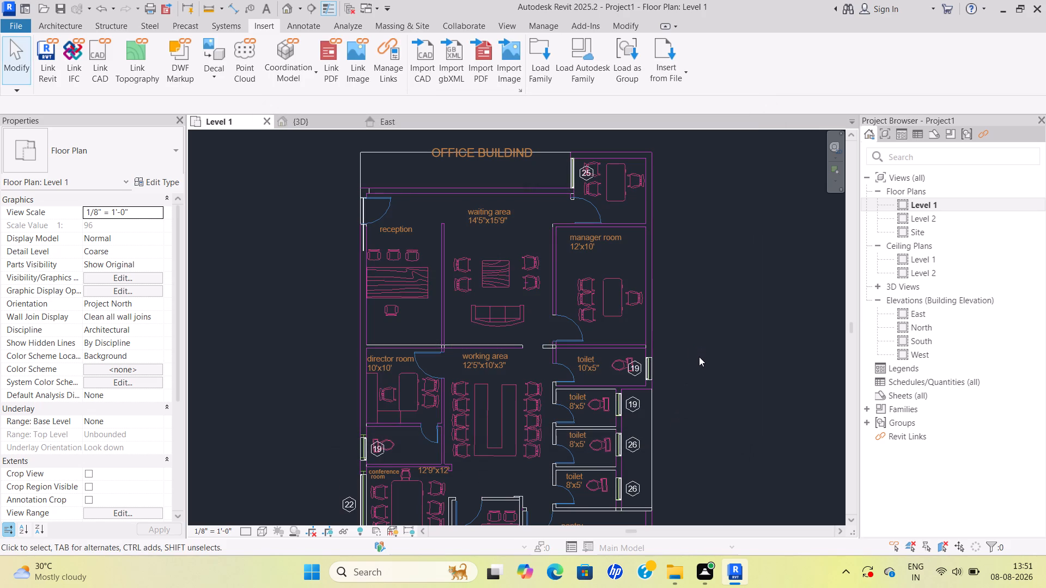
key("Escape")
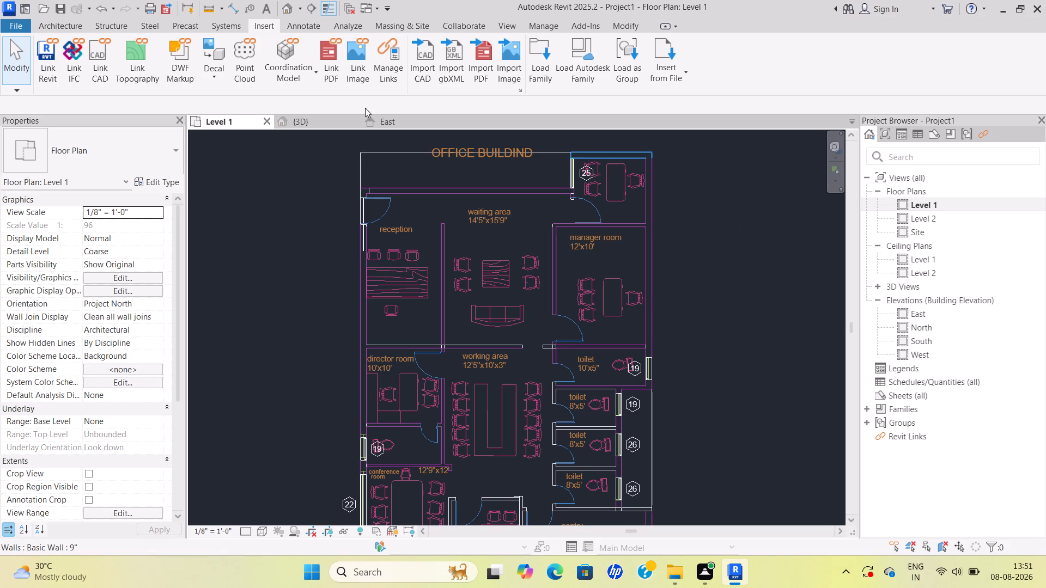
Reopen the family library's Seating folder and choose the Chair-Desk family for loading.
left_click(540, 66)
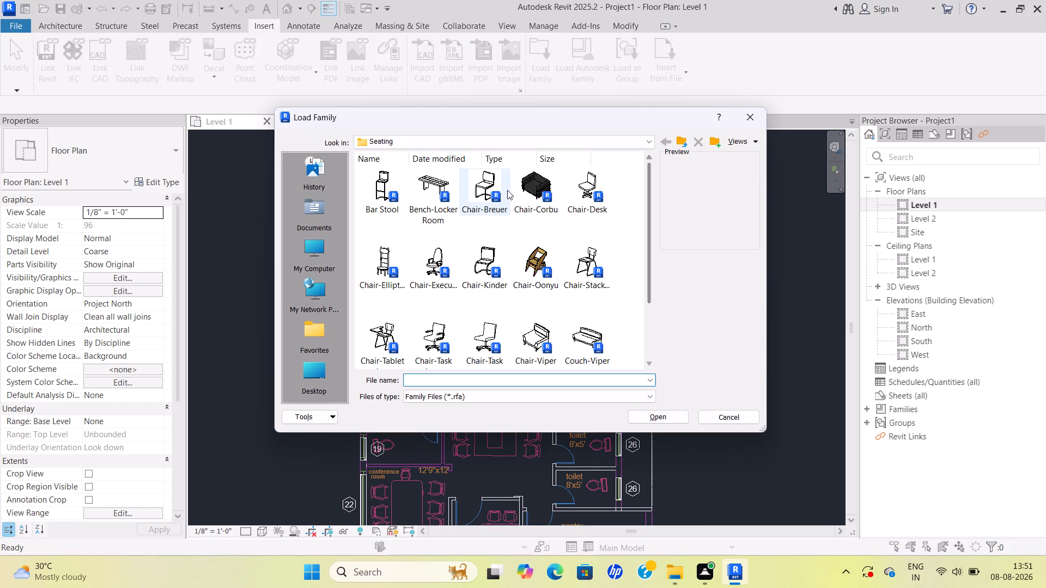
left_click_drag(576, 188, 661, 195)
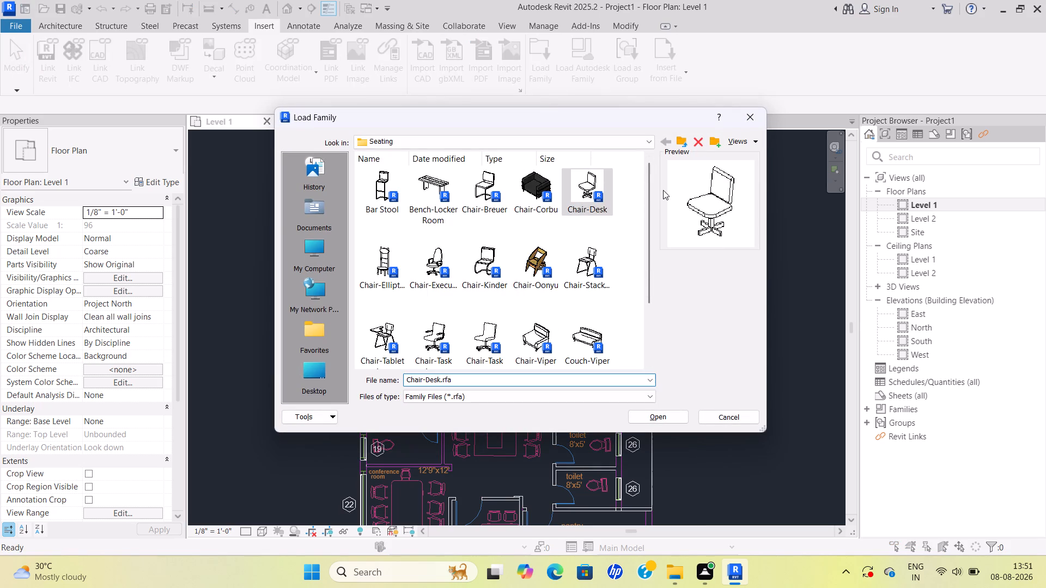
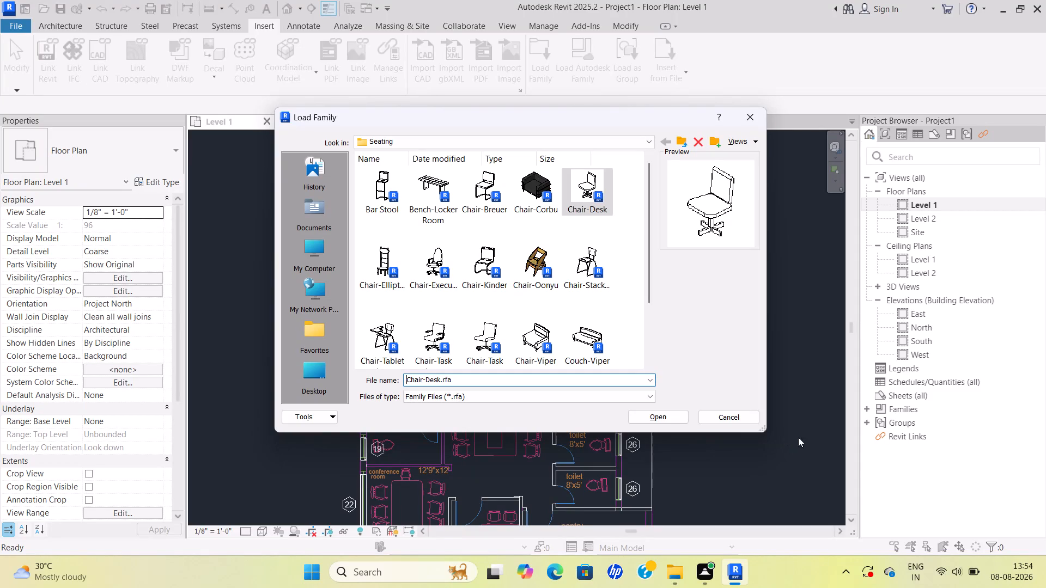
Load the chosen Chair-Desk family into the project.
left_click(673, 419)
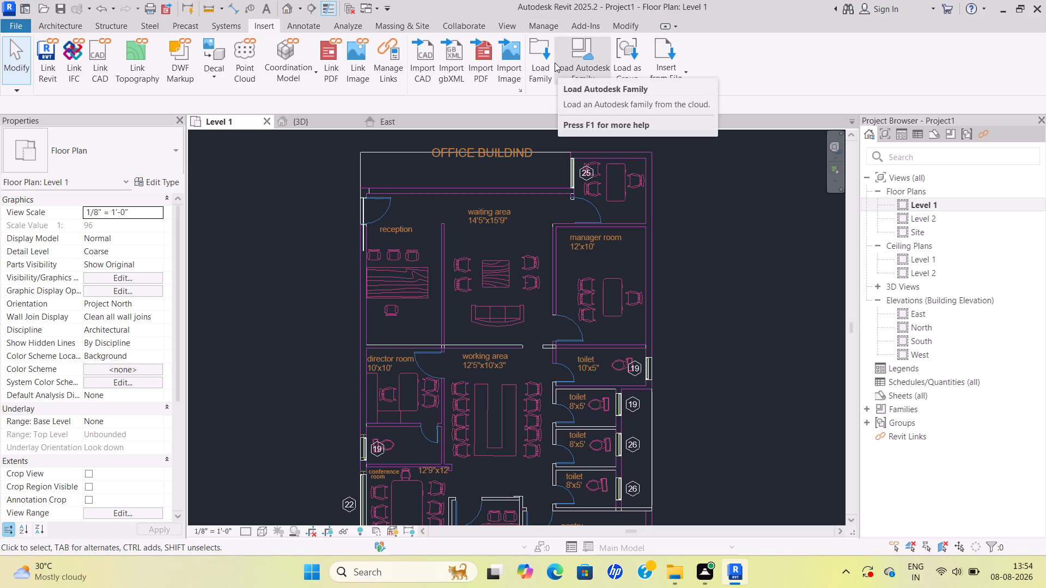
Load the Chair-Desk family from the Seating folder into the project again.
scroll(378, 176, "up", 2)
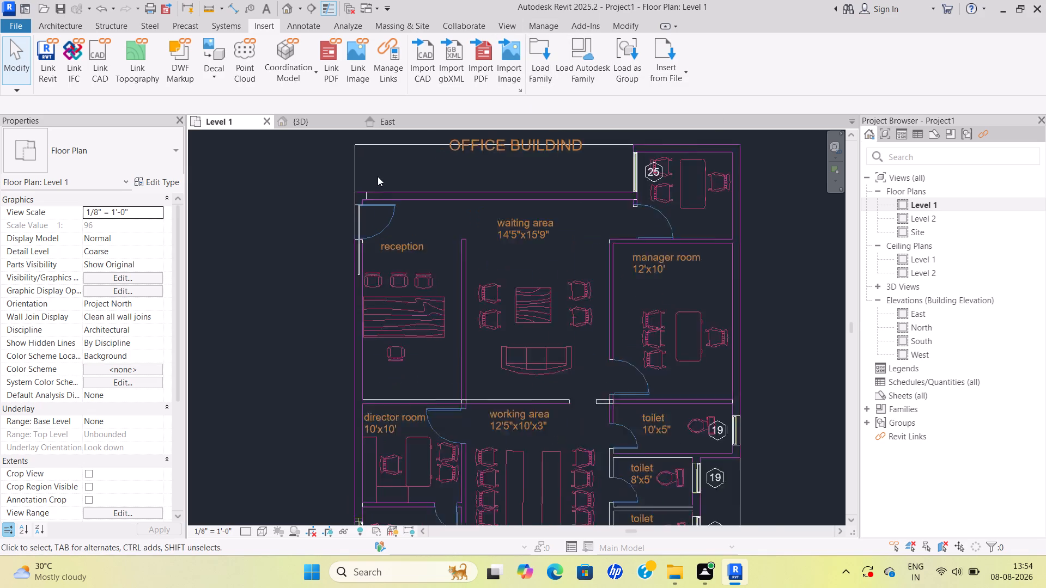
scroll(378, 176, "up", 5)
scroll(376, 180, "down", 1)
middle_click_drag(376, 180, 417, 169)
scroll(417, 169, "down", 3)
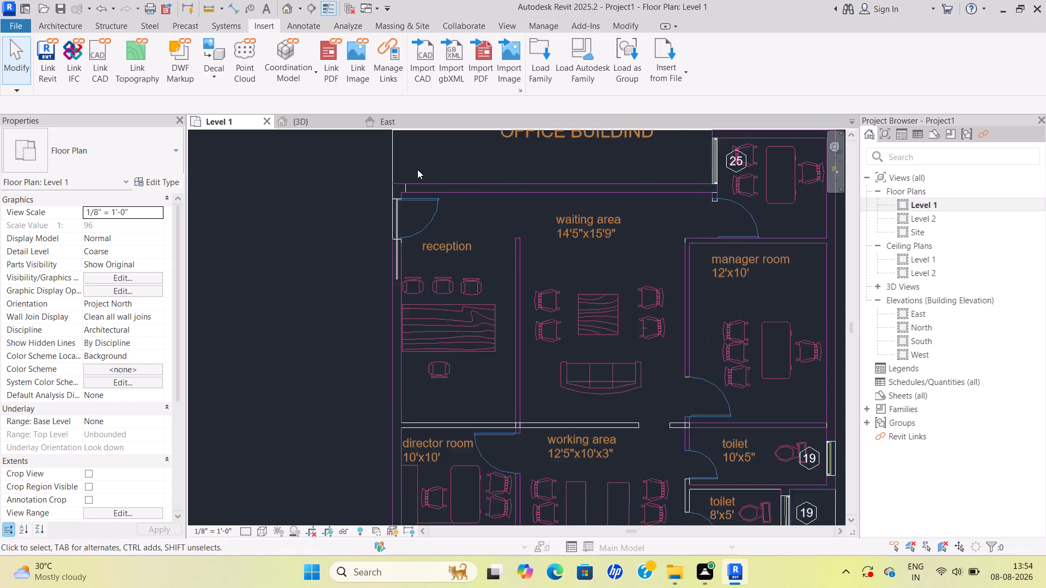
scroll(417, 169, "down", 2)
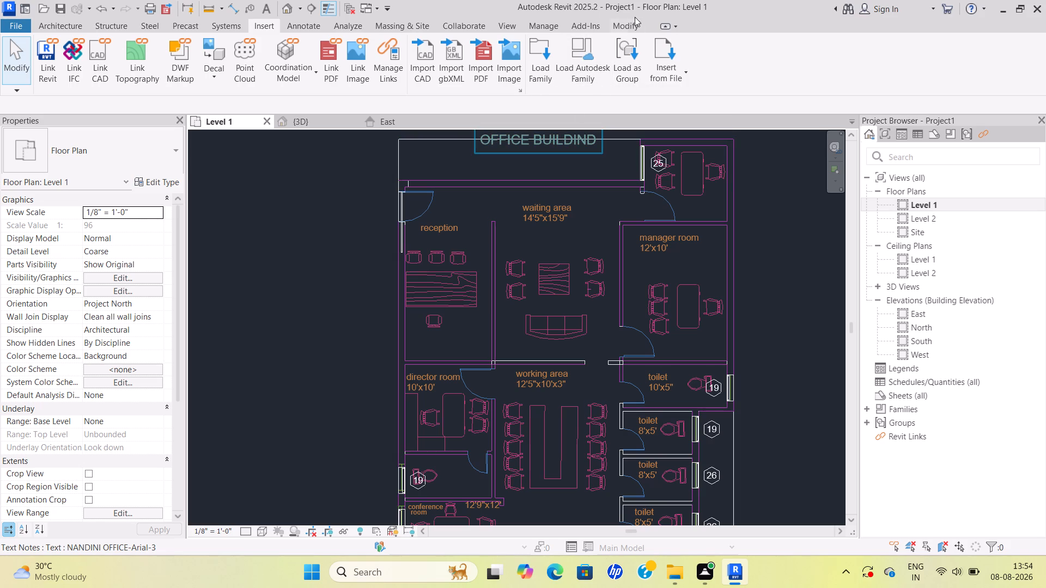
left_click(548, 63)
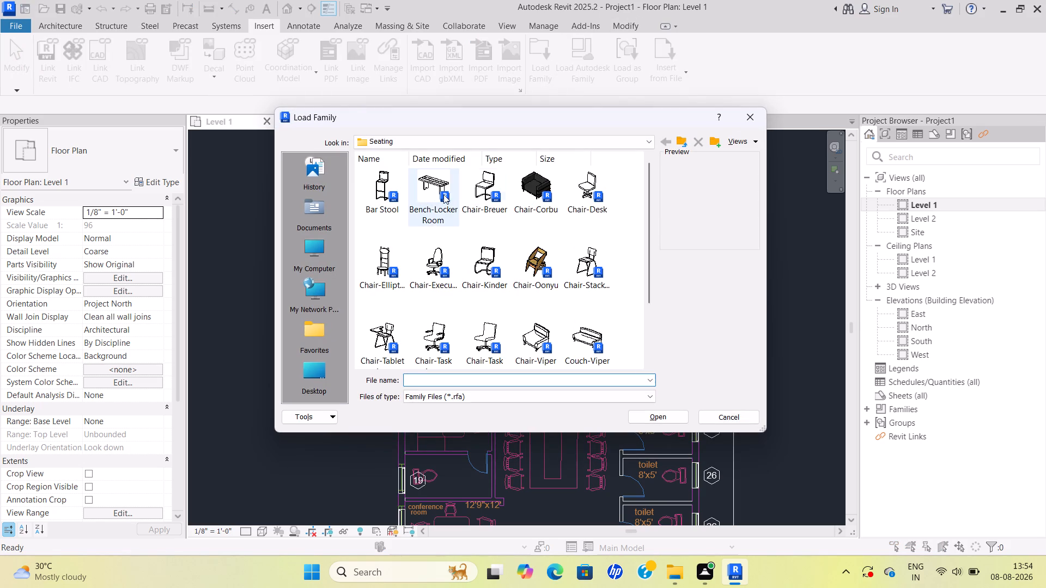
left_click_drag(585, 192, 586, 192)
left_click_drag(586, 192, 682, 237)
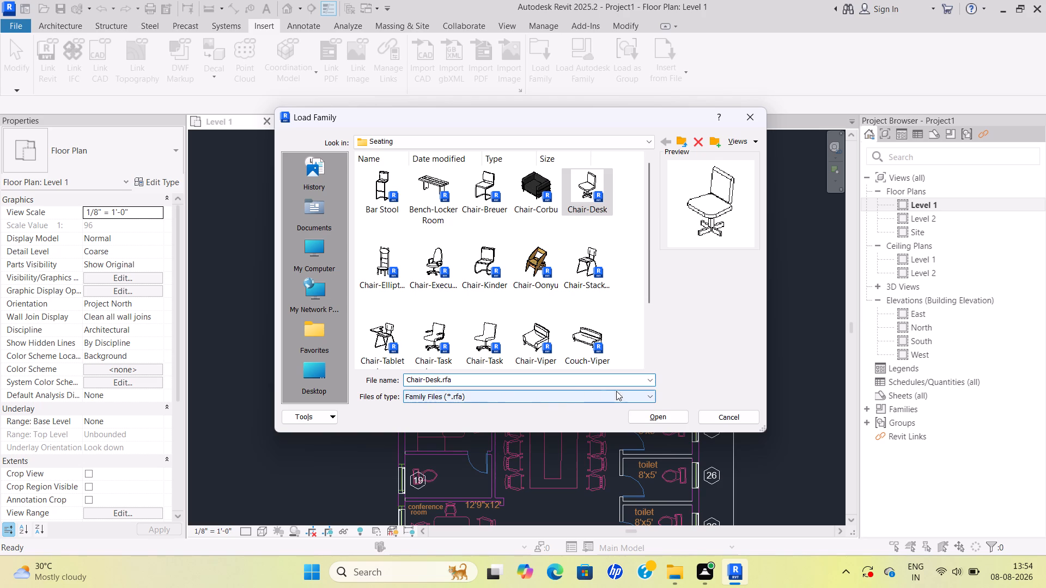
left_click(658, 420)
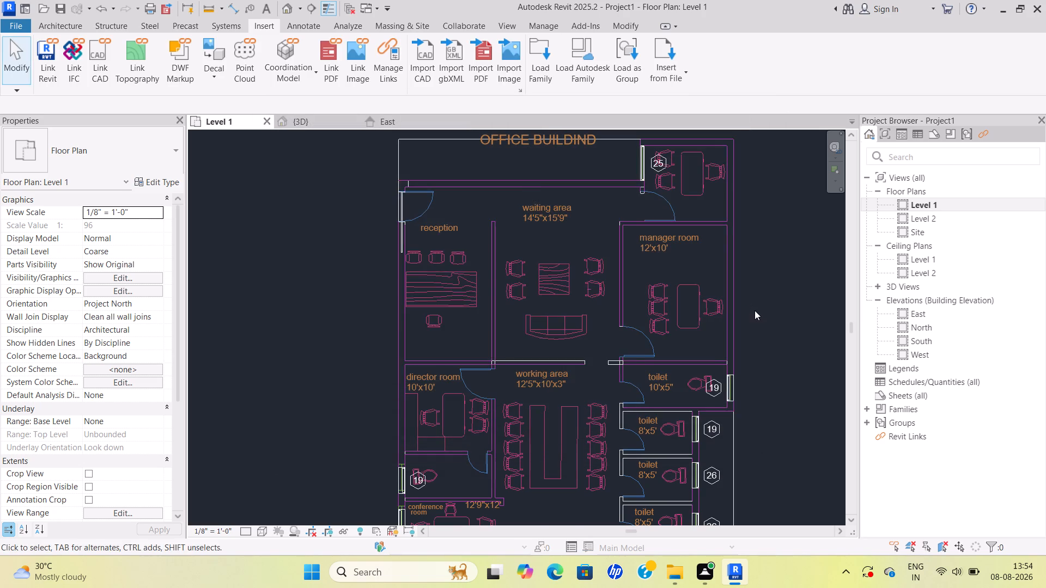
Look over the furniture layout of the Level 1 plan, from the reception and waiting area to the pantry.
scroll(756, 311, "down", 3)
middle_click_drag(753, 312, 556, 264)
triple_click(595, 262)
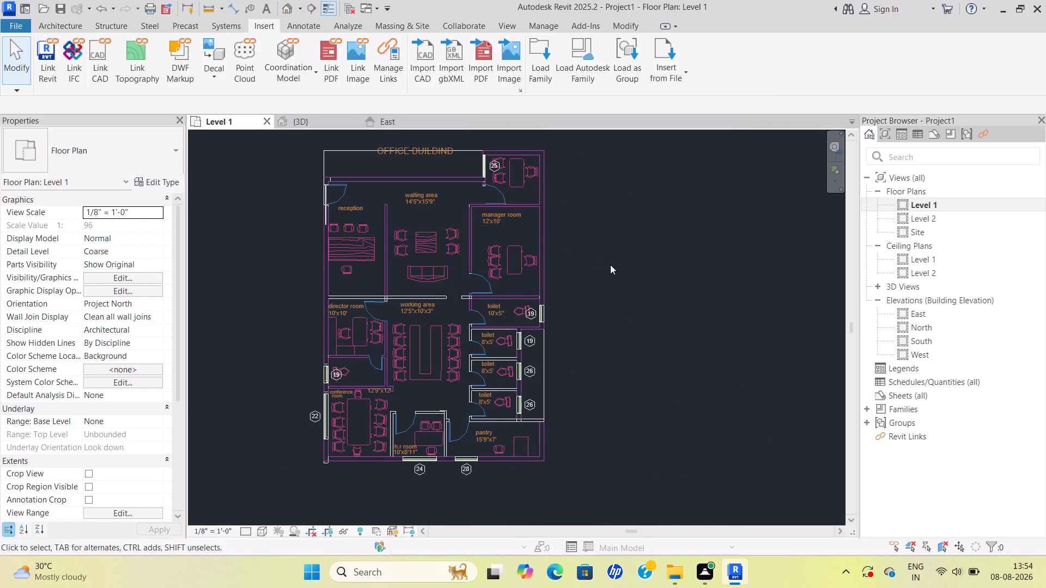
key("Escape")
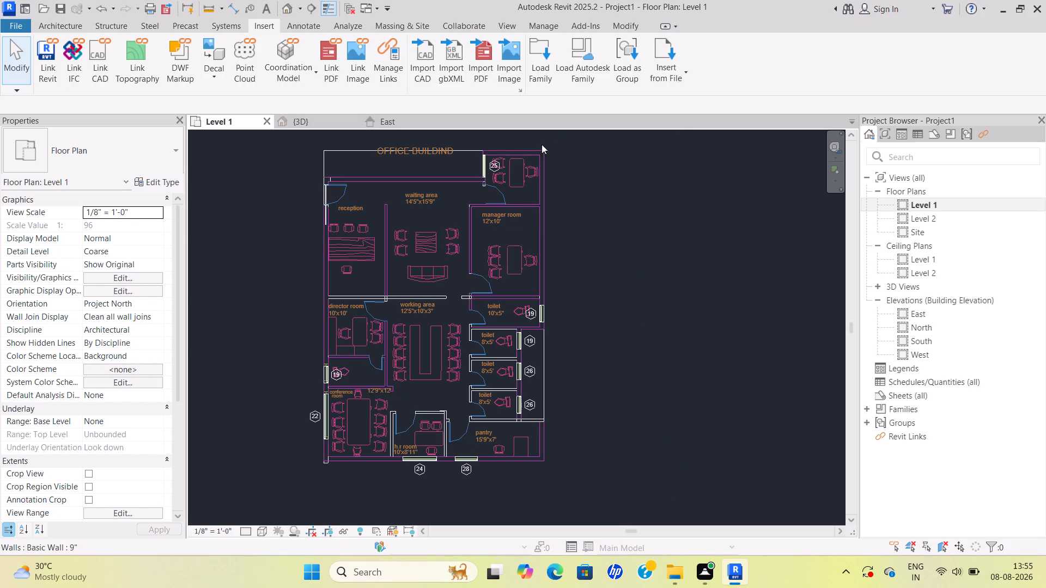
scroll(358, 226, "up", 3)
middle_click_drag(386, 229, 430, 230)
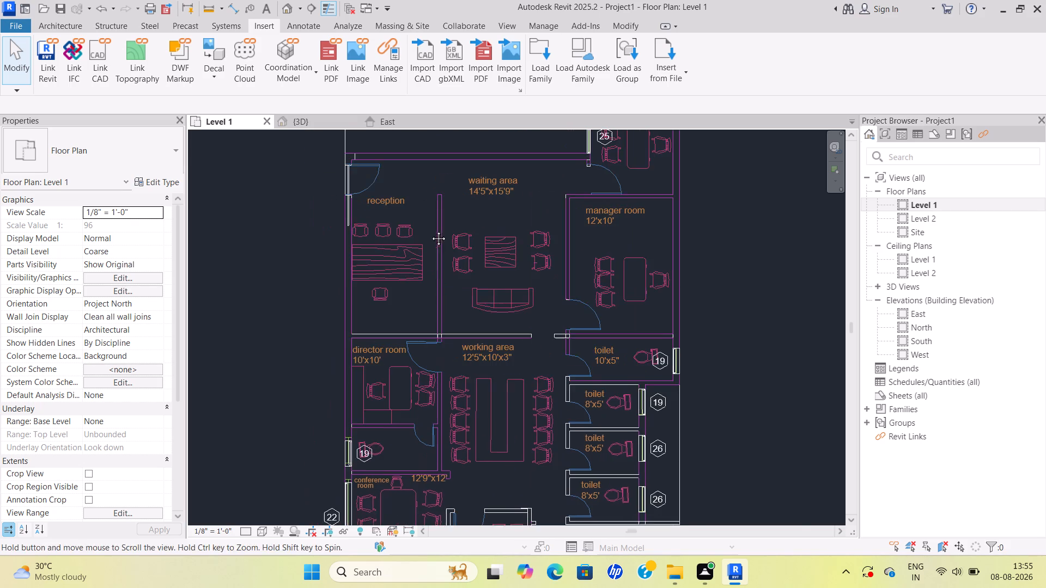
middle_click_drag(430, 230, 431, 230)
scroll(463, 305, "up", 3)
scroll(506, 270, "down", 4)
middle_click_drag(512, 270, 508, 293)
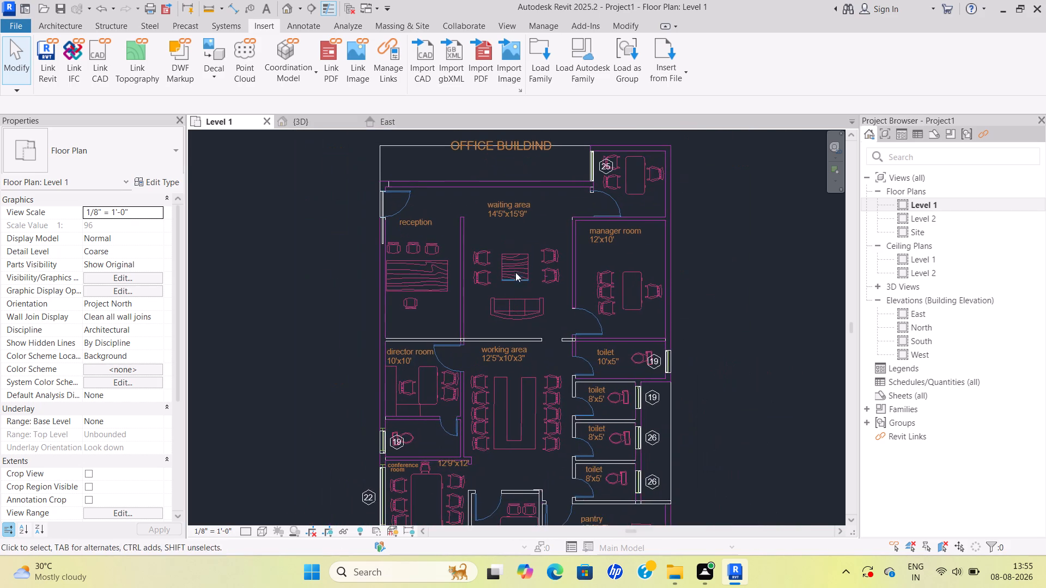
scroll(515, 268, "up", 4)
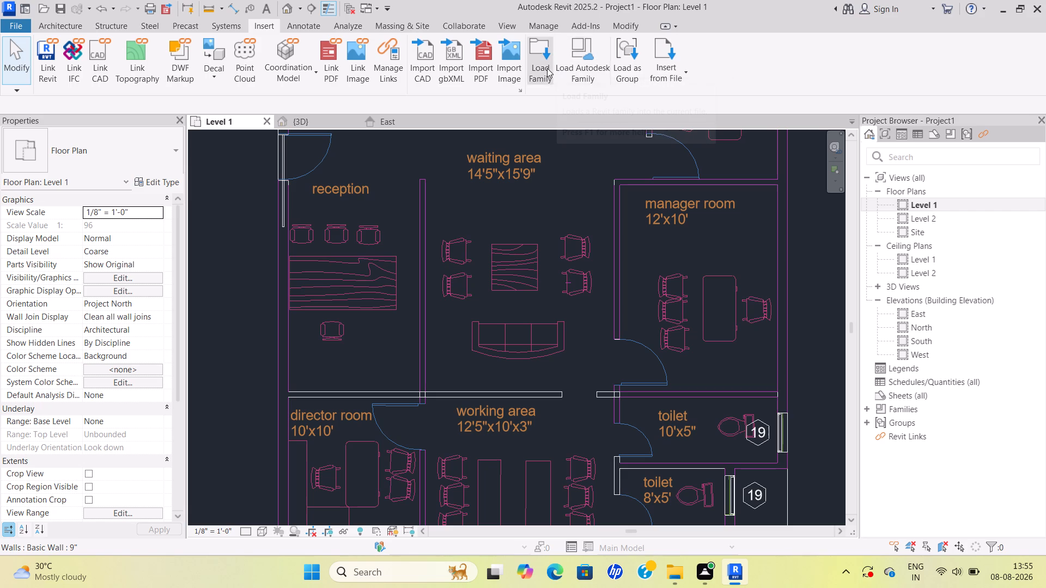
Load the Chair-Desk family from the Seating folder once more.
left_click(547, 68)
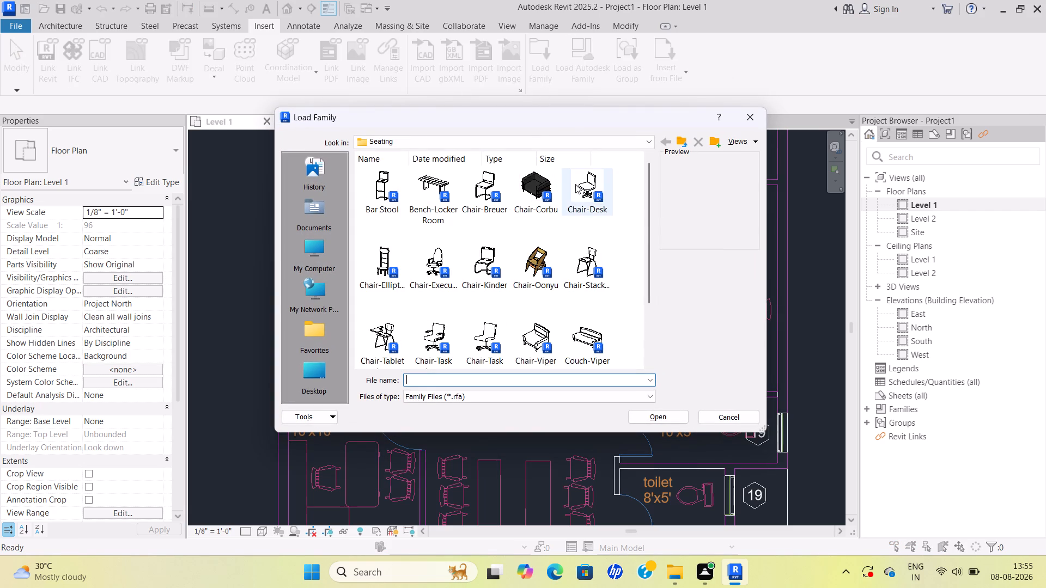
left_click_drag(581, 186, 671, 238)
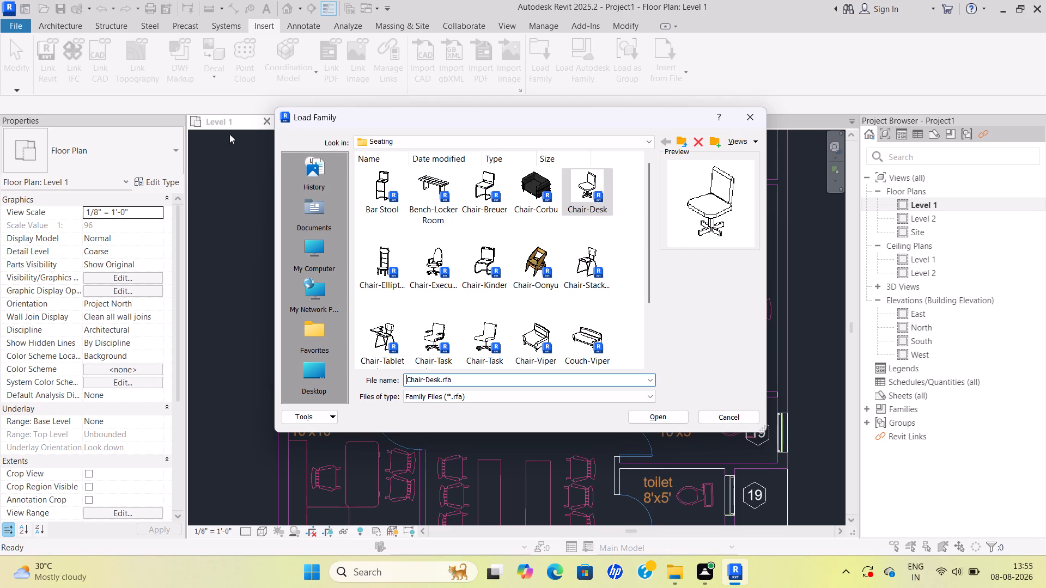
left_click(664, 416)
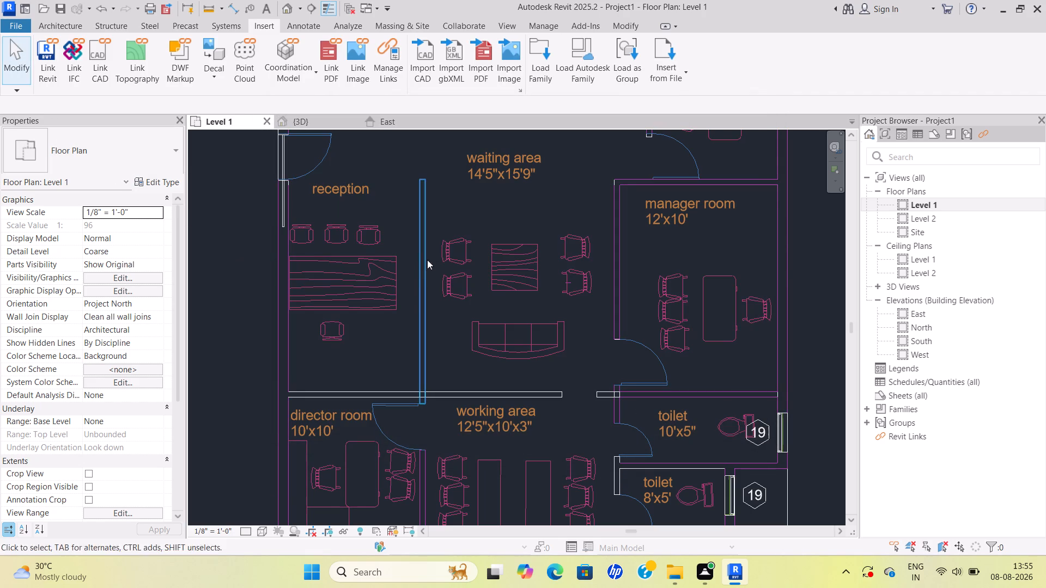
Check the building in the 3D view and return to the Level 1 floor plan.
double_click(904, 201)
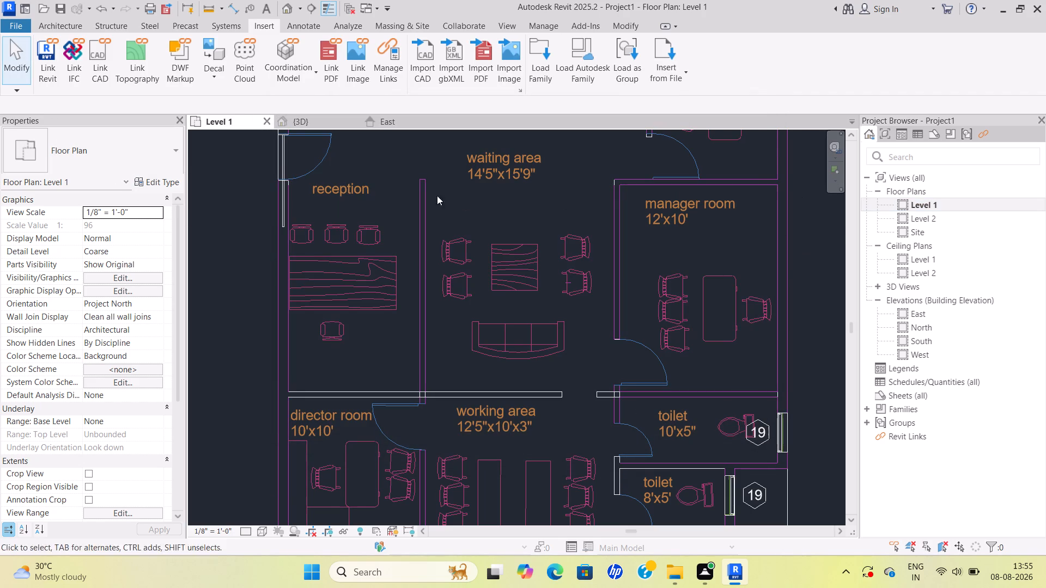
left_click(315, 116)
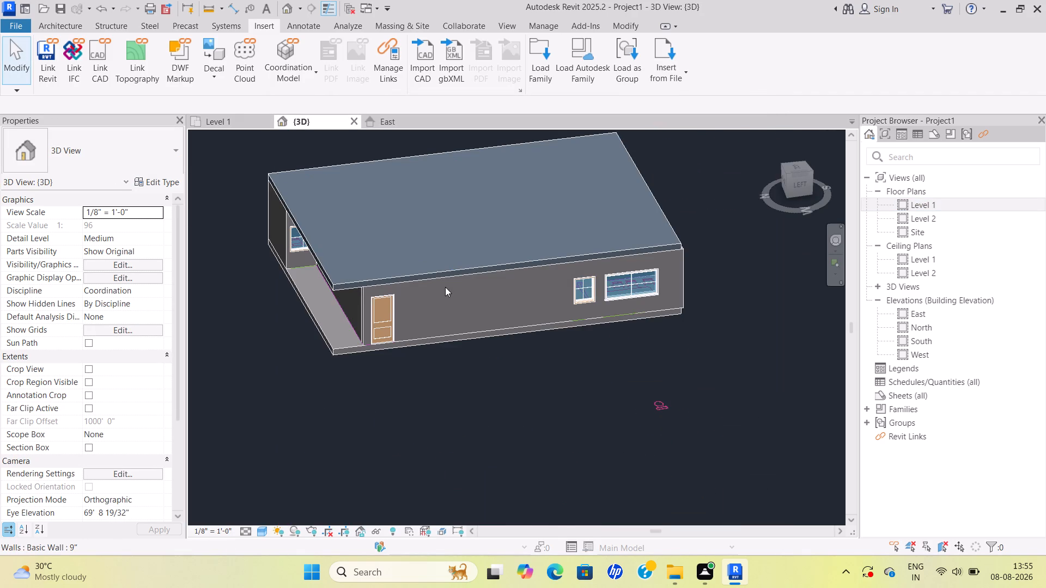
left_click(218, 127)
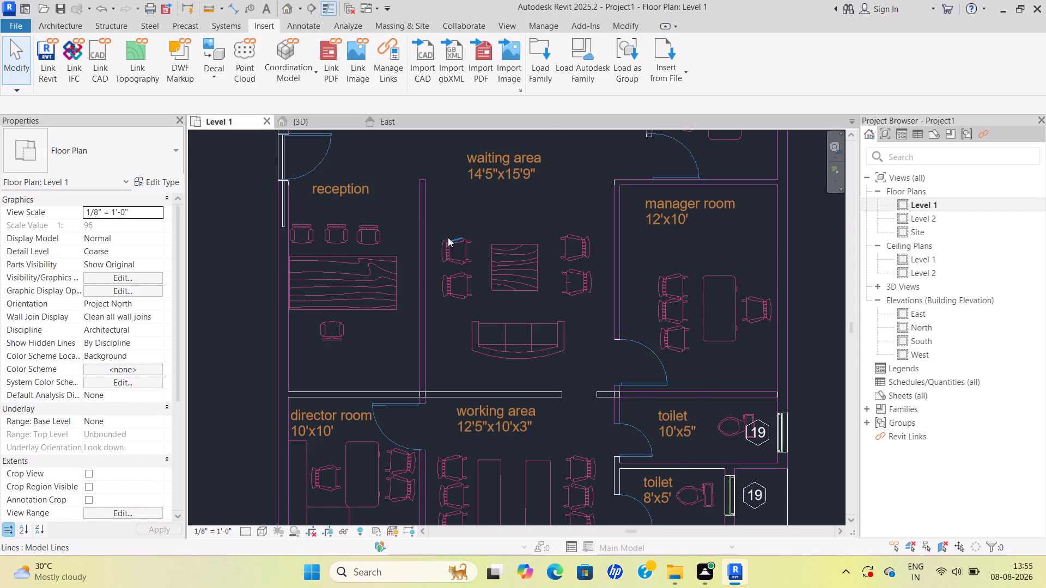
Start placing a component and load the Chair-Desk family from the Seating folder for it.
scroll(448, 241, "down", 4)
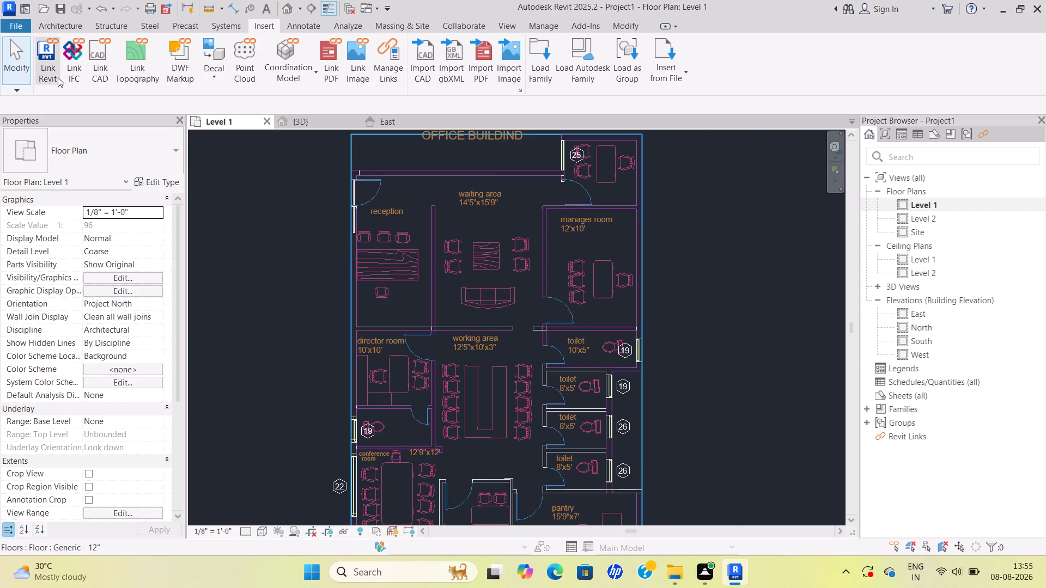
left_click(71, 28)
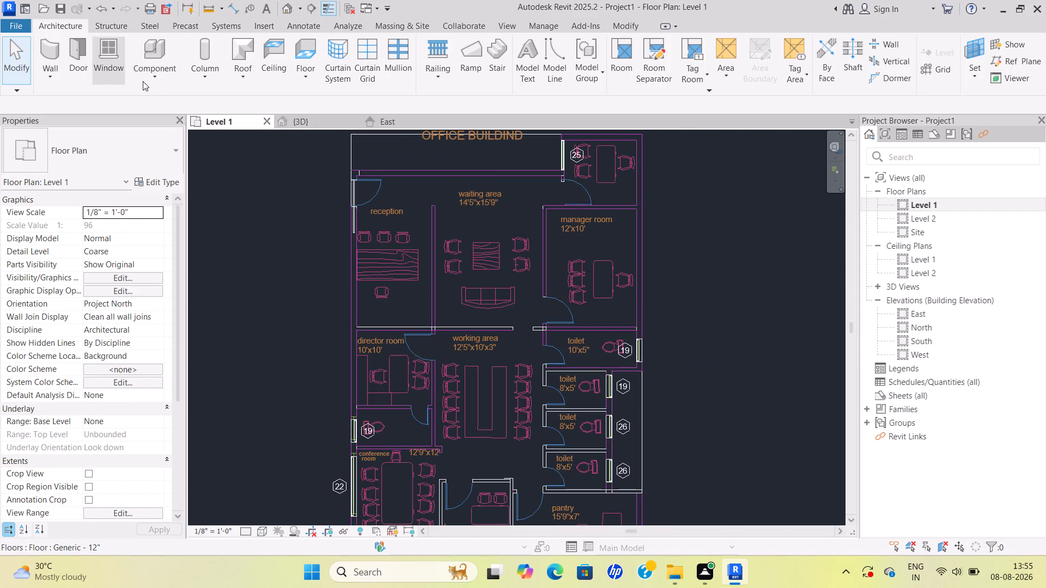
left_click(160, 80)
left_click(203, 101)
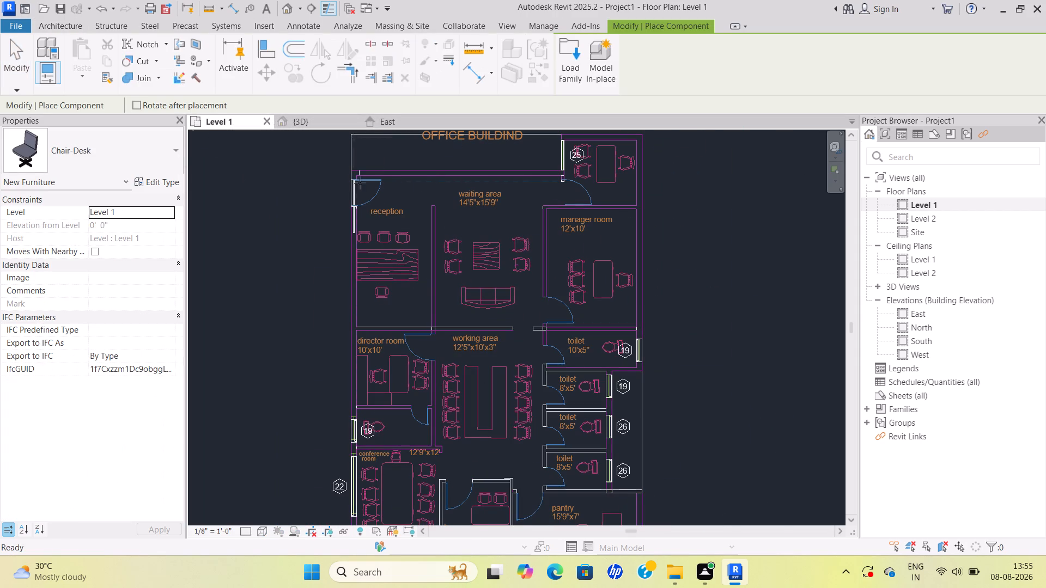
left_click(569, 65)
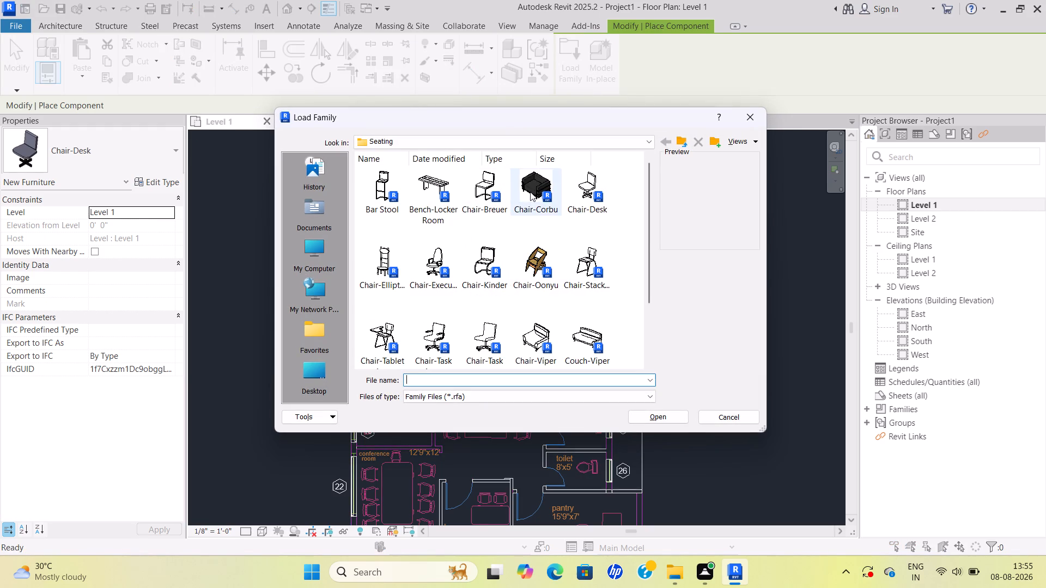
left_click(584, 192)
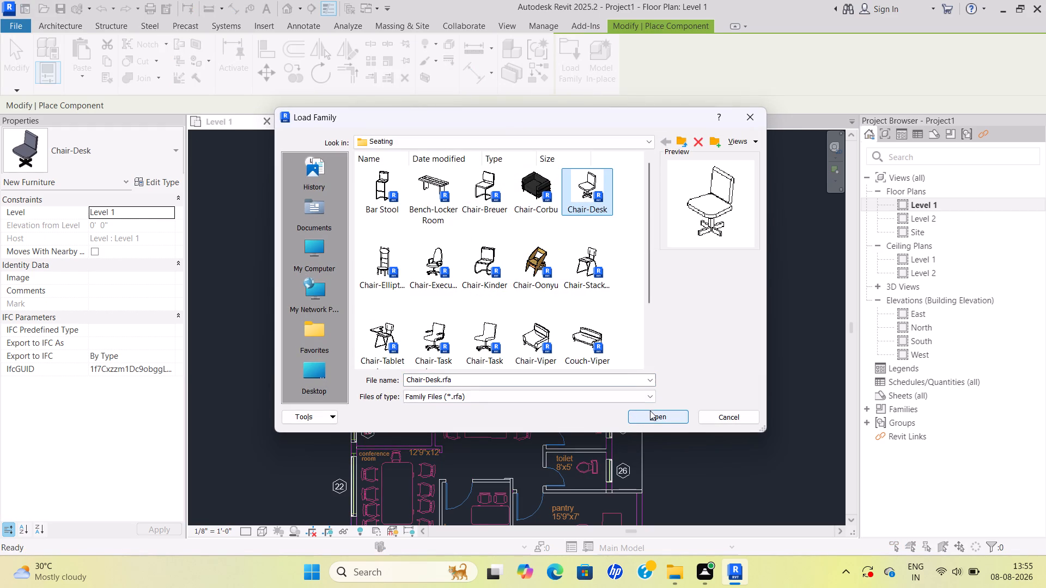
left_click(653, 412)
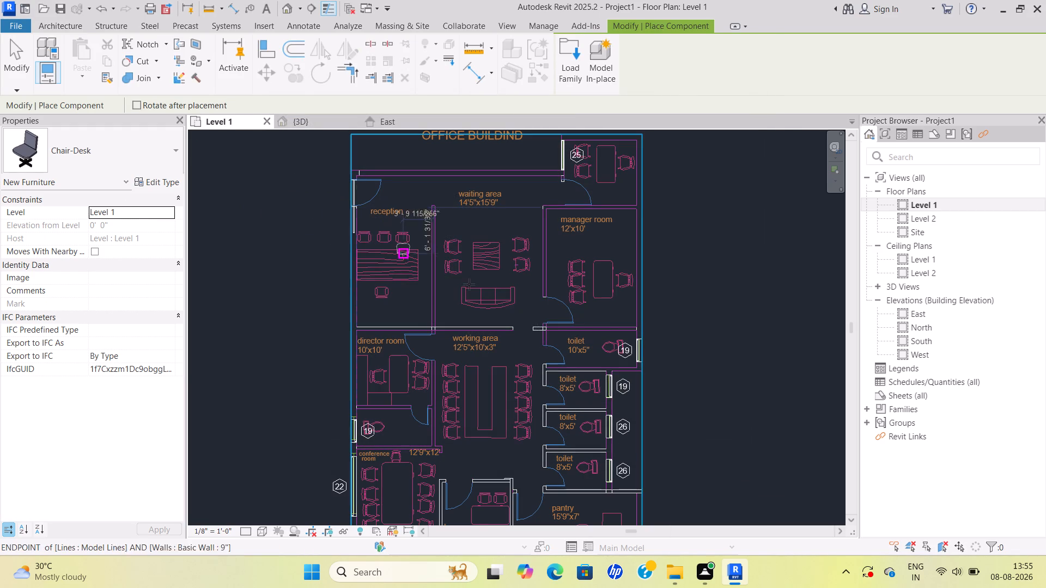
Place a Chair-Desk over the waiting area's upper drawn chair on the manager room side, rotated to face the table.
scroll(522, 384, "up", 11)
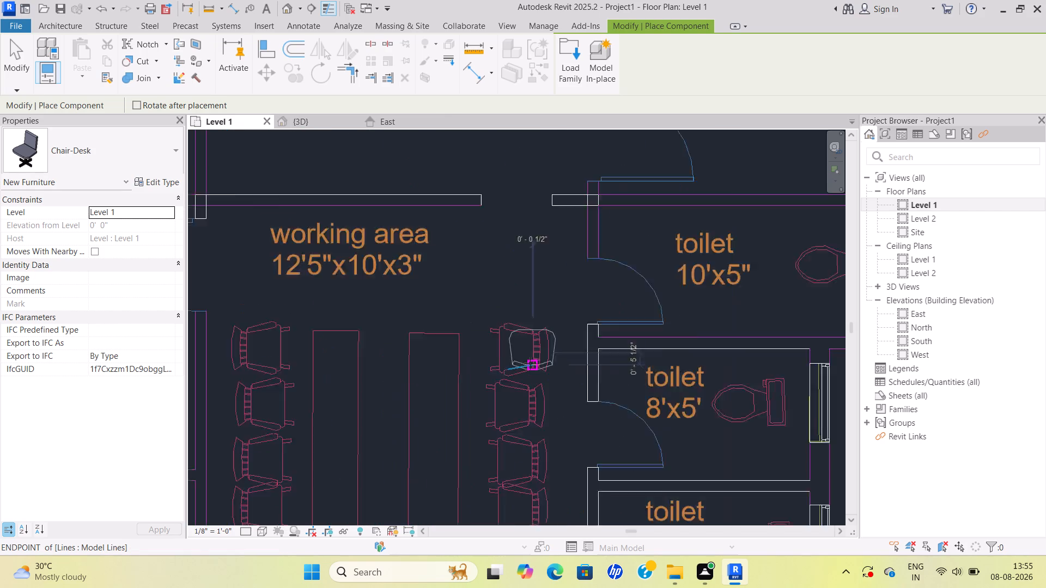
scroll(530, 363, "up", 2)
scroll(526, 360, "down", 8)
middle_click_drag(503, 370, 491, 354)
scroll(484, 354, "down", 3)
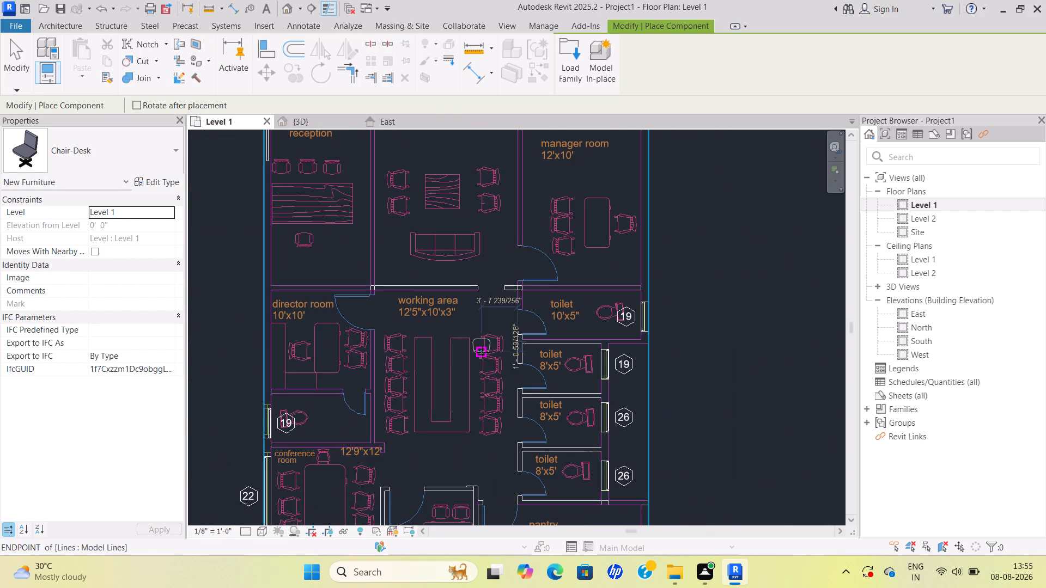
scroll(429, 425, "down", 1)
middle_click_drag(429, 425, 382, 284)
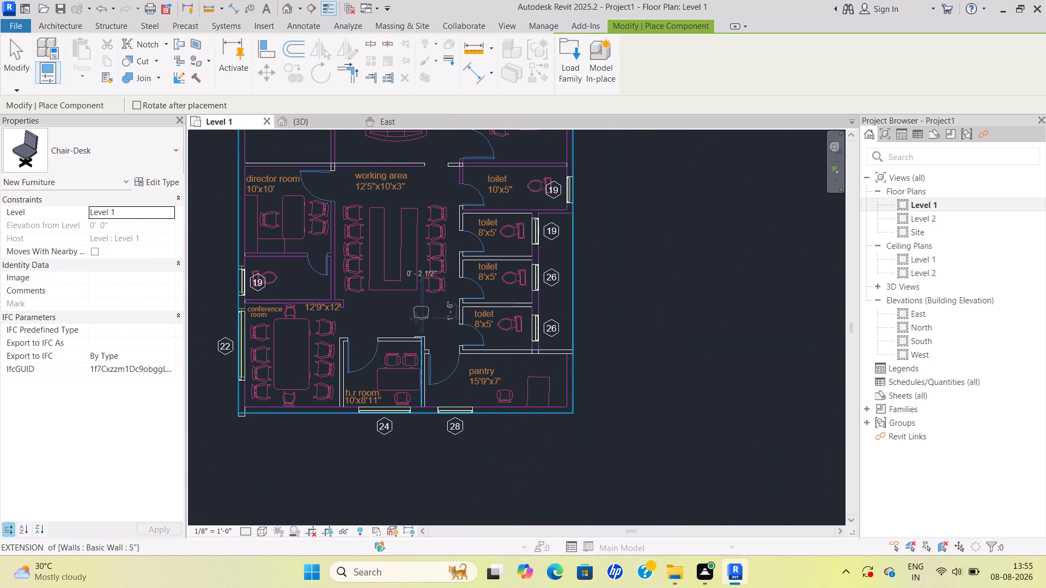
middle_click_drag(454, 336, 502, 425)
scroll(454, 339, "down", 1)
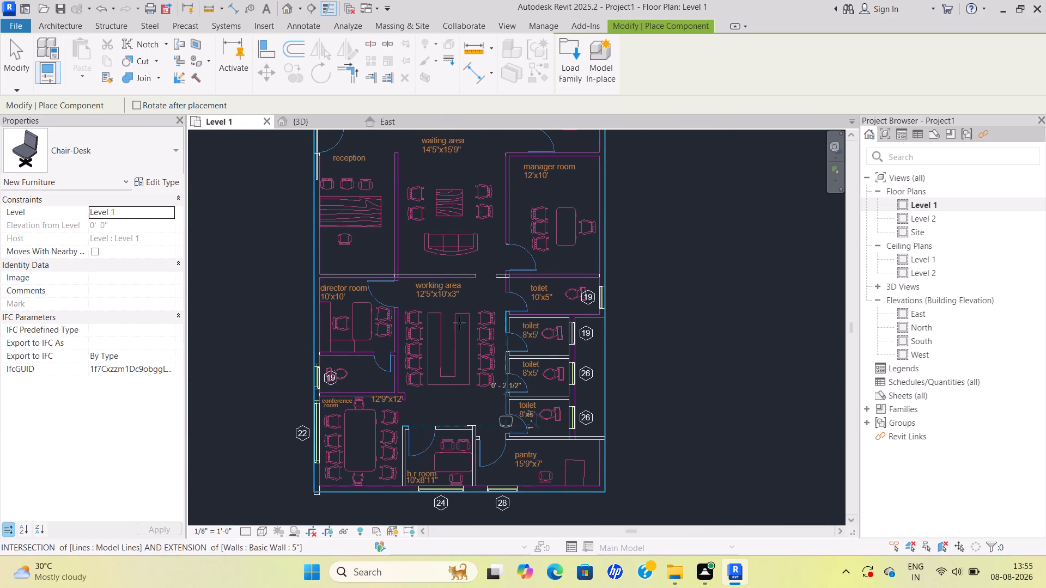
middle_click_drag(427, 374, 469, 463)
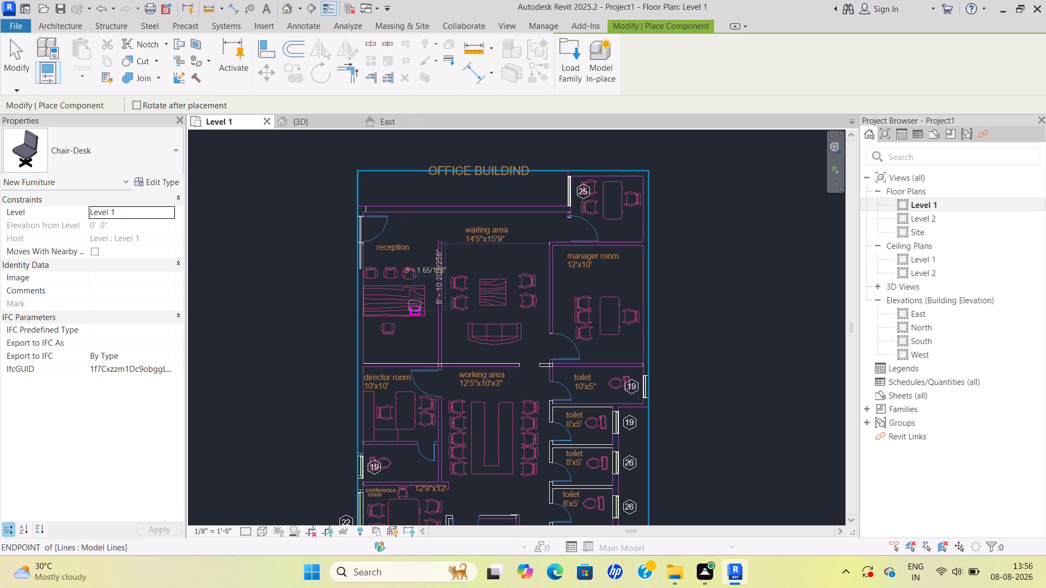
scroll(524, 279, "up", 3)
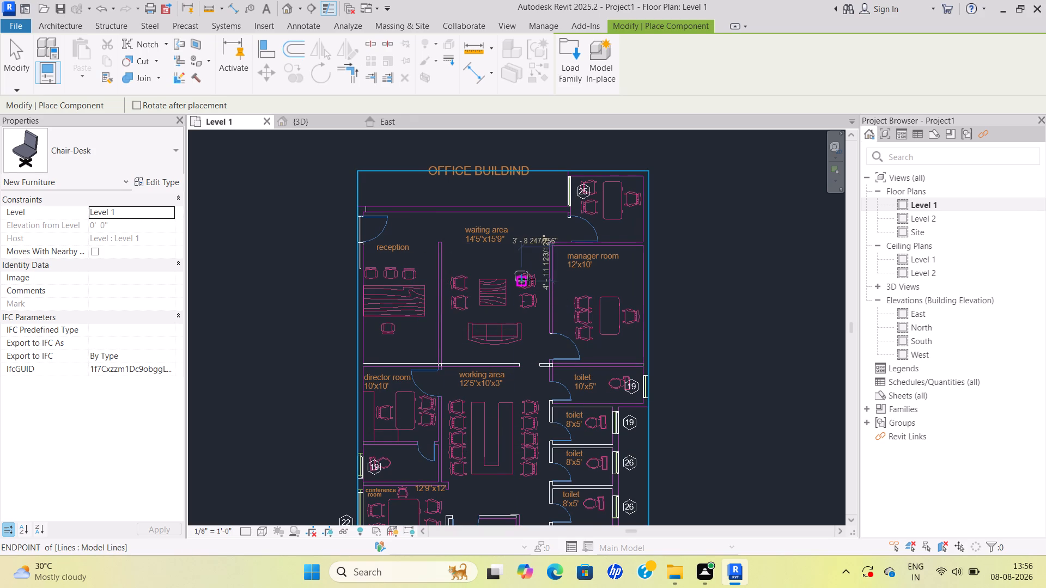
scroll(537, 284, "up", 10)
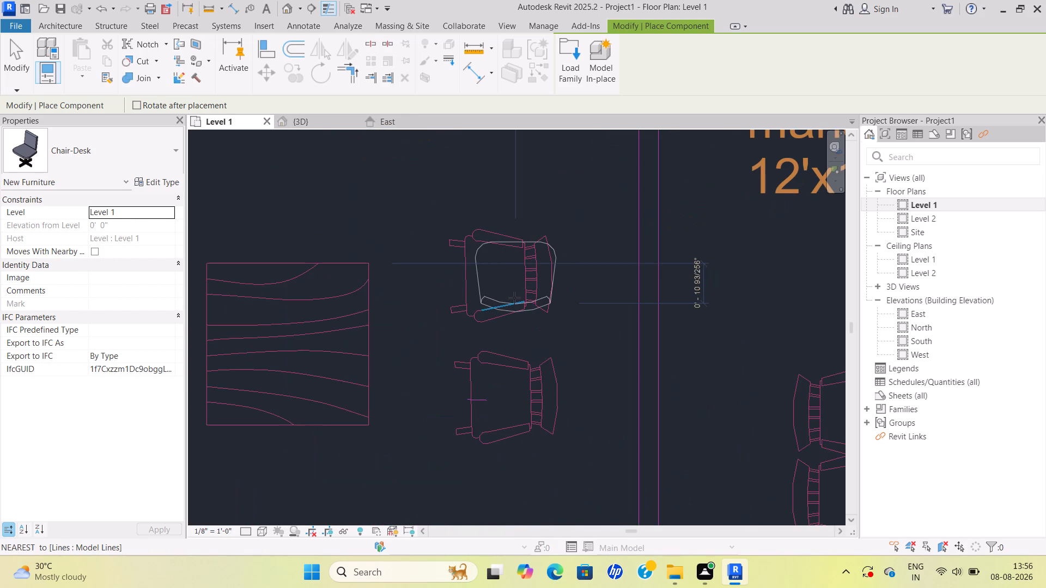
key("space")
key("space")
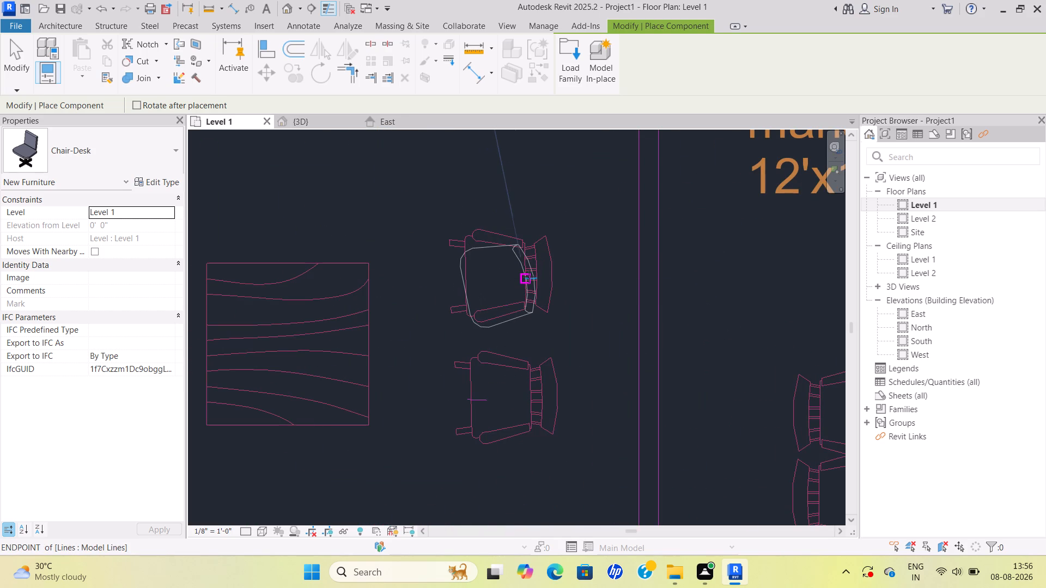
left_click(529, 273)
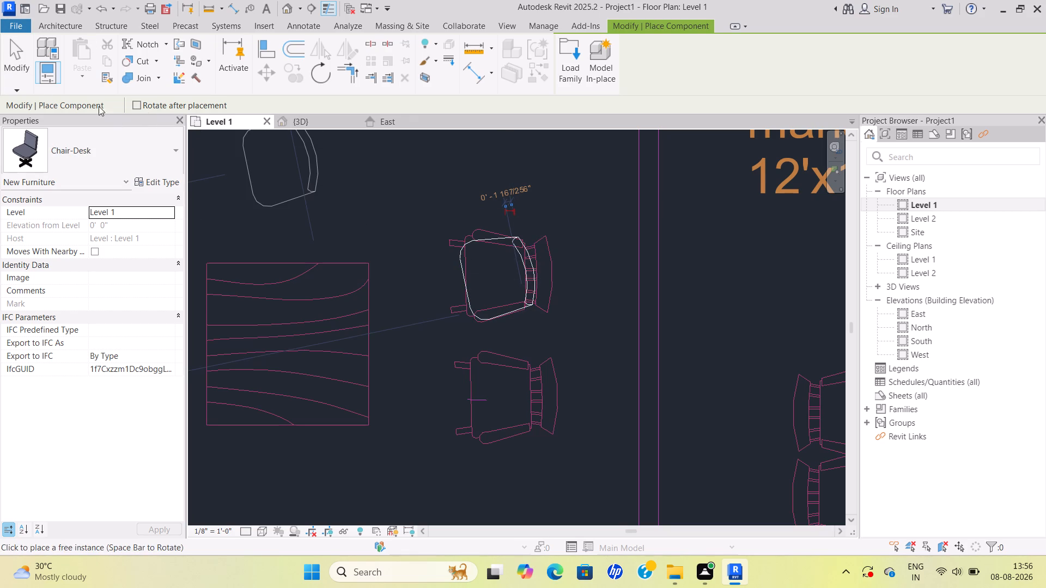
left_click(20, 81)
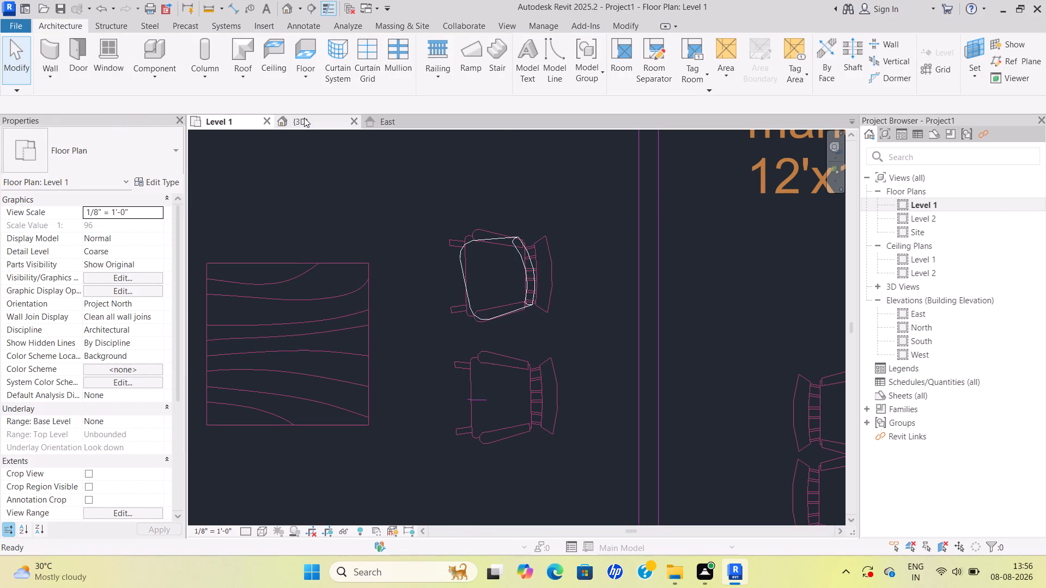
Temporarily hide the generic 12-inch roof in the 3D view.
left_click(304, 118)
left_click(421, 279)
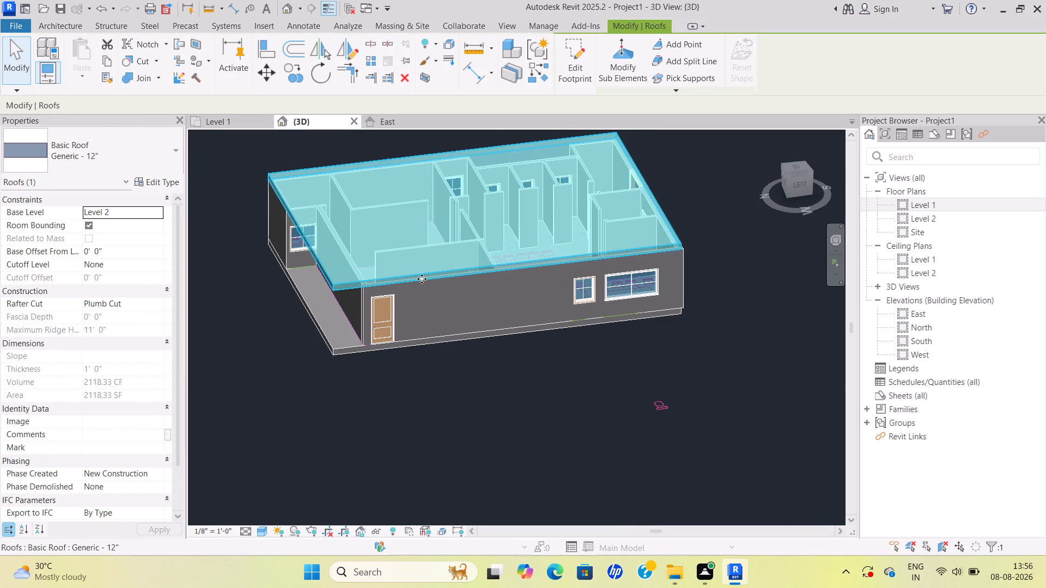
type("hh")
Move the placed Chair-Desk in the waiting area slightly off its drawn chair toward the near side of the table.
middle_click_drag(499, 281, 499, 323, "shift")
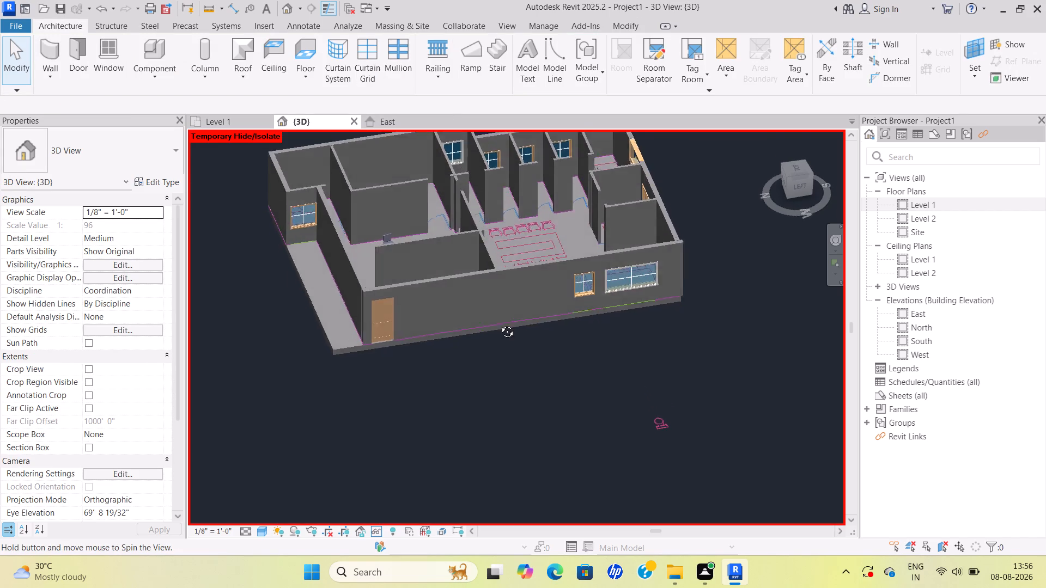
middle_click_drag(499, 323, 507, 414, "shift")
scroll(382, 200, "up", 9)
middle_click_drag(375, 216, 375, 259)
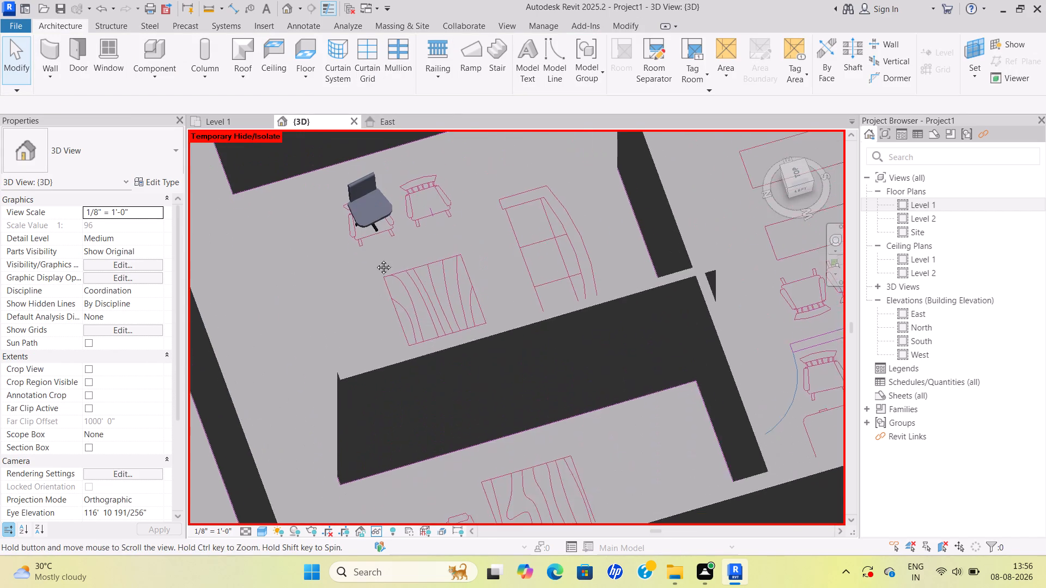
middle_click_drag(375, 259, 384, 271)
scroll(391, 228, "up", 7)
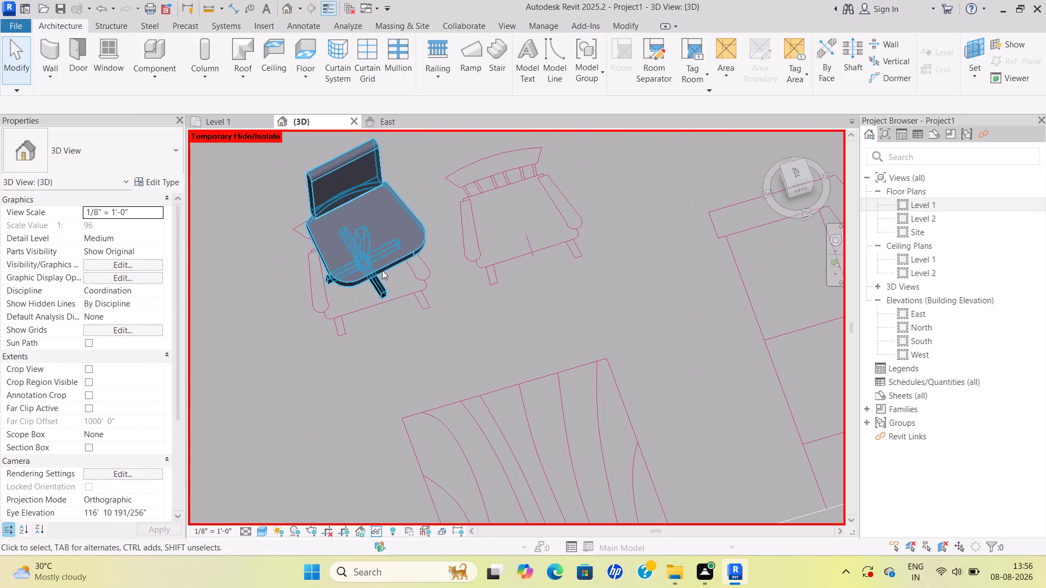
left_click(383, 270)
scroll(464, 219, "down", 5)
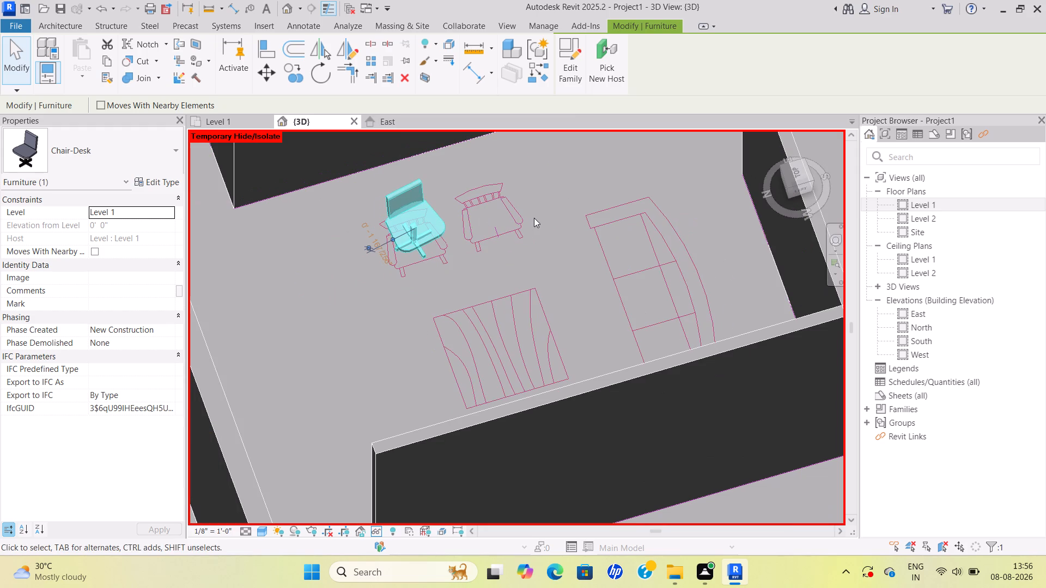
scroll(536, 160, "down", 2)
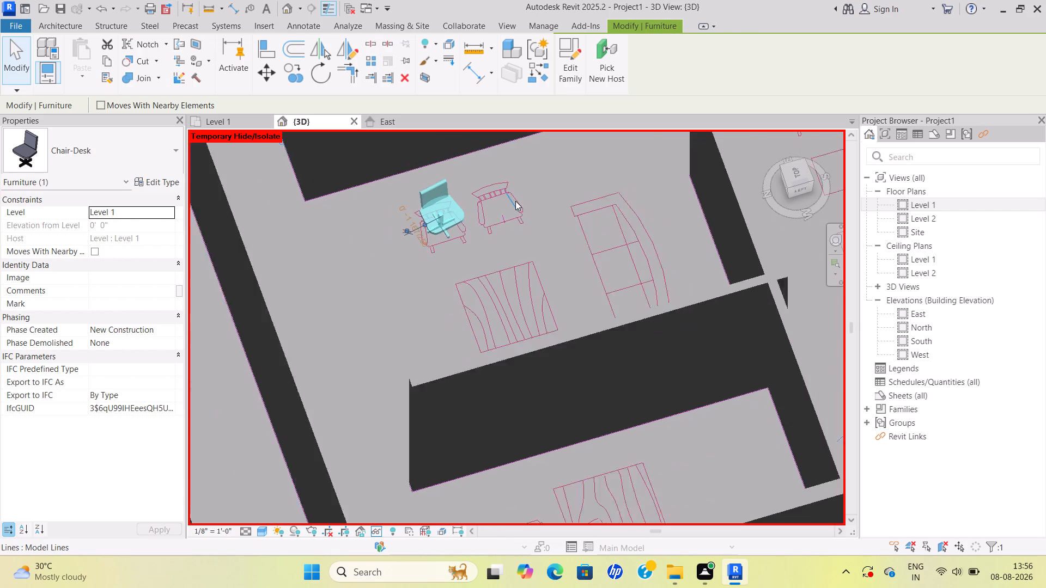
scroll(515, 201, "down", 2)
middle_click_drag(515, 201, 490, 243)
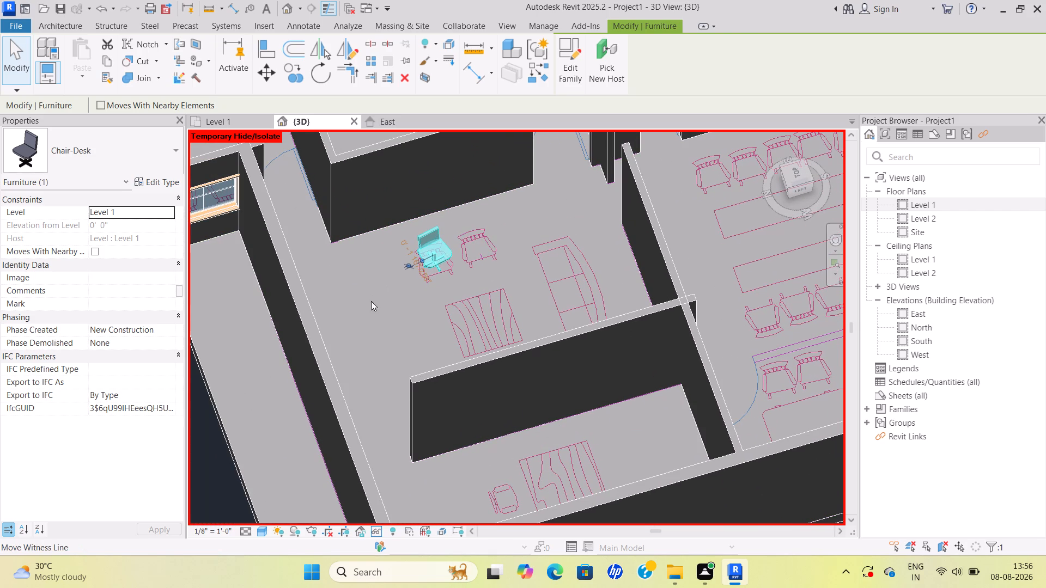
left_click_drag(437, 244, 430, 267, "shift")
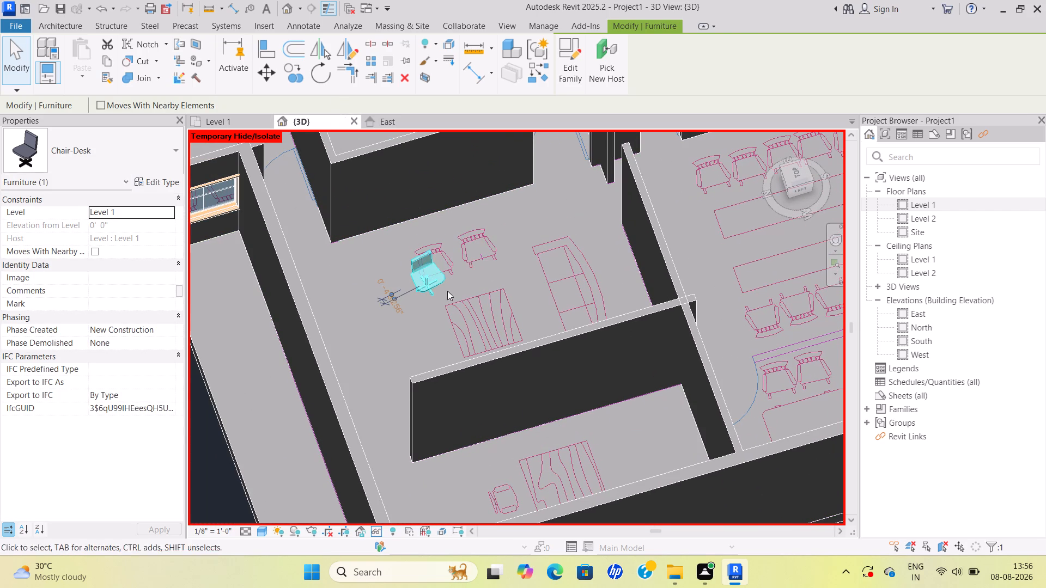
left_click(435, 277)
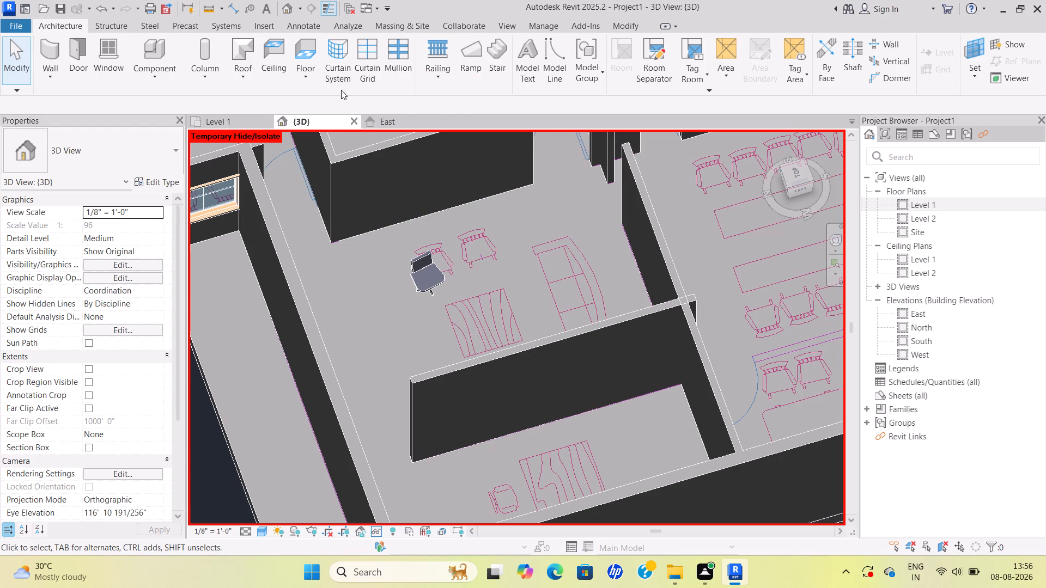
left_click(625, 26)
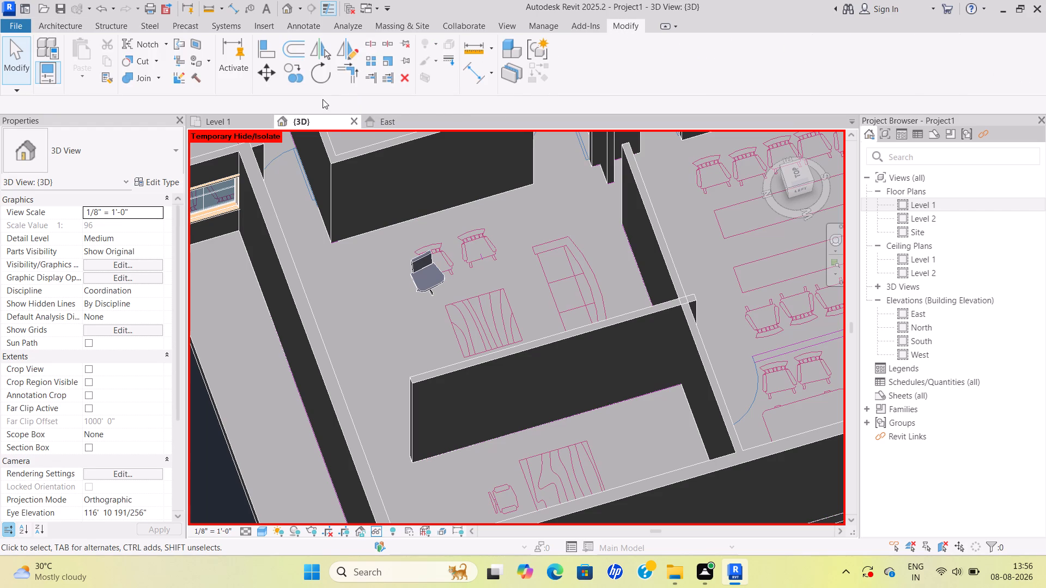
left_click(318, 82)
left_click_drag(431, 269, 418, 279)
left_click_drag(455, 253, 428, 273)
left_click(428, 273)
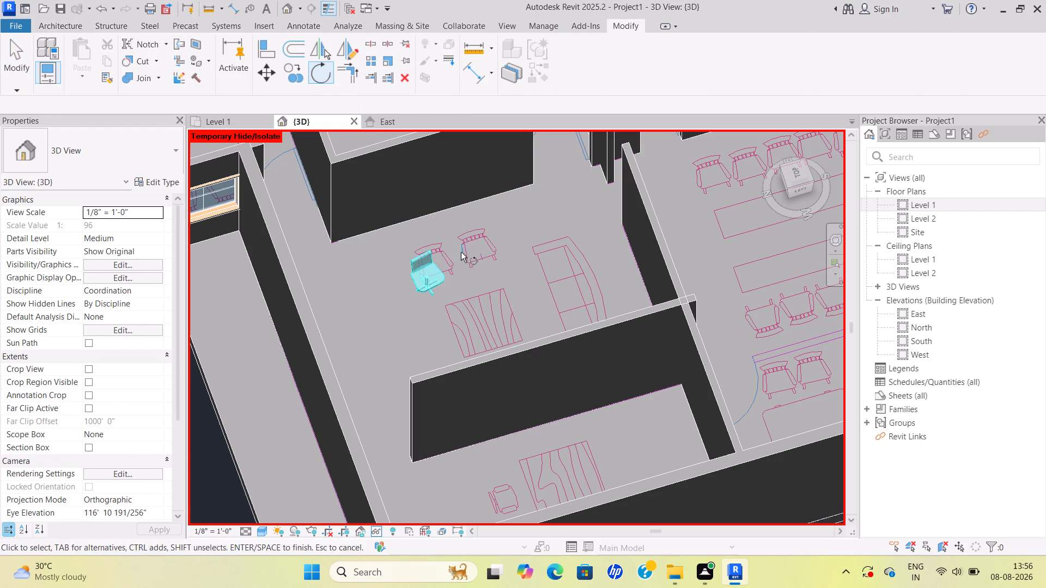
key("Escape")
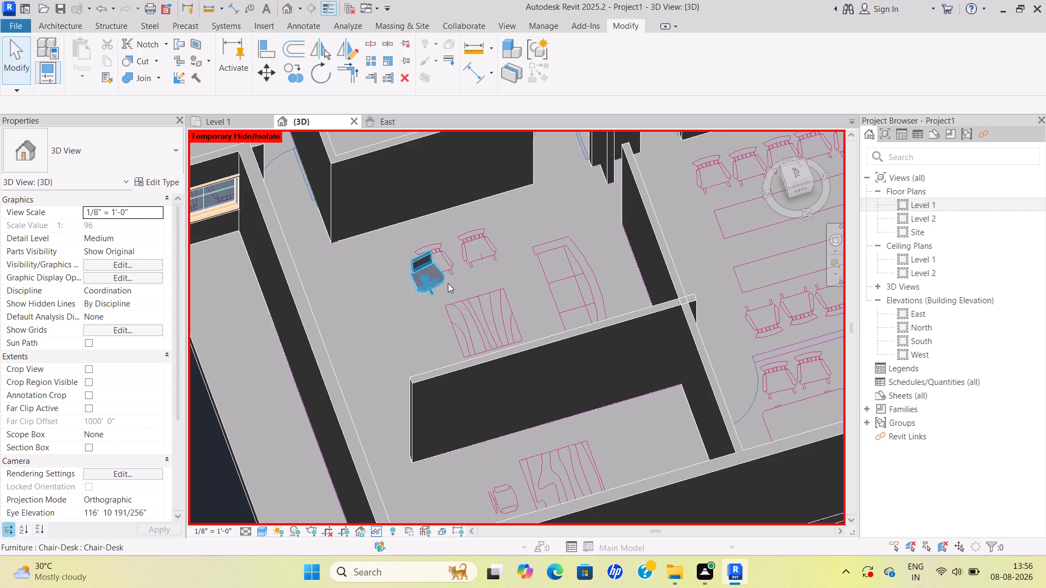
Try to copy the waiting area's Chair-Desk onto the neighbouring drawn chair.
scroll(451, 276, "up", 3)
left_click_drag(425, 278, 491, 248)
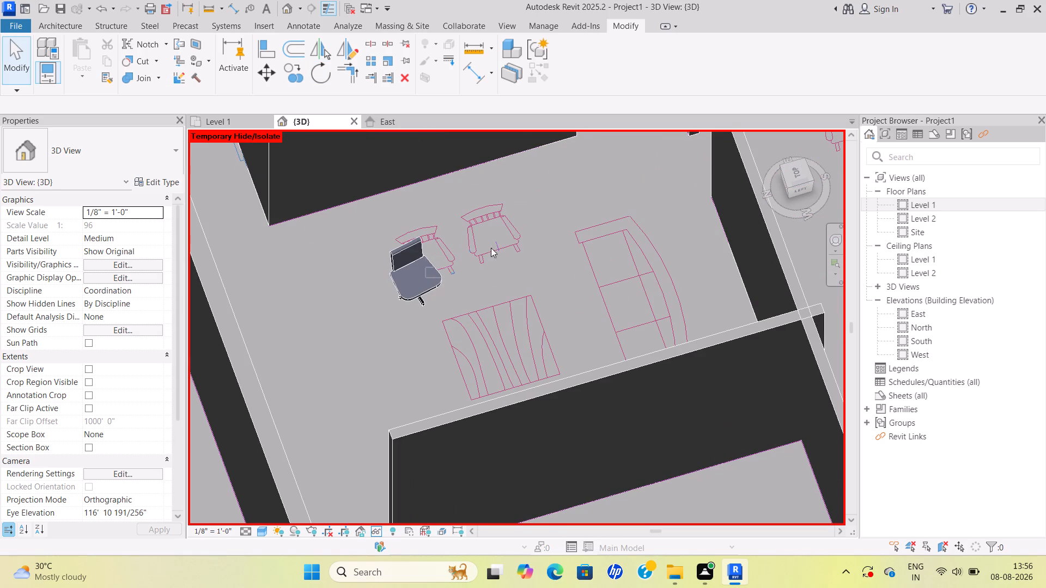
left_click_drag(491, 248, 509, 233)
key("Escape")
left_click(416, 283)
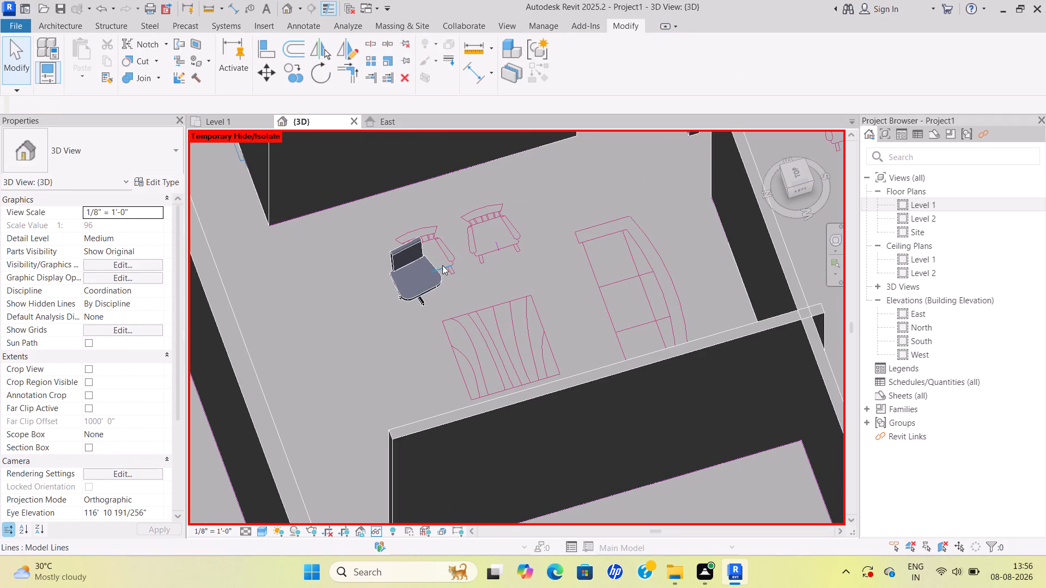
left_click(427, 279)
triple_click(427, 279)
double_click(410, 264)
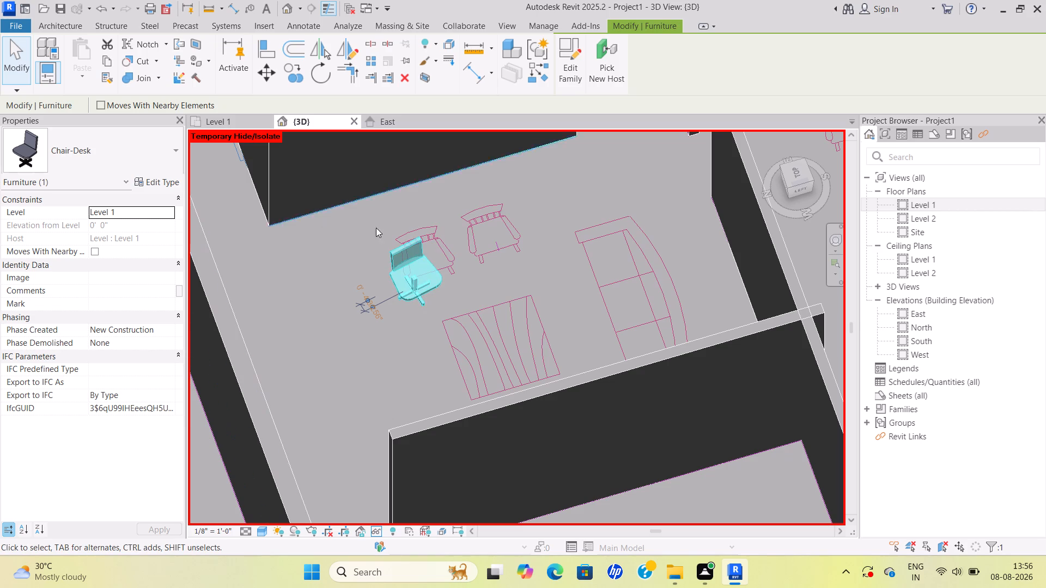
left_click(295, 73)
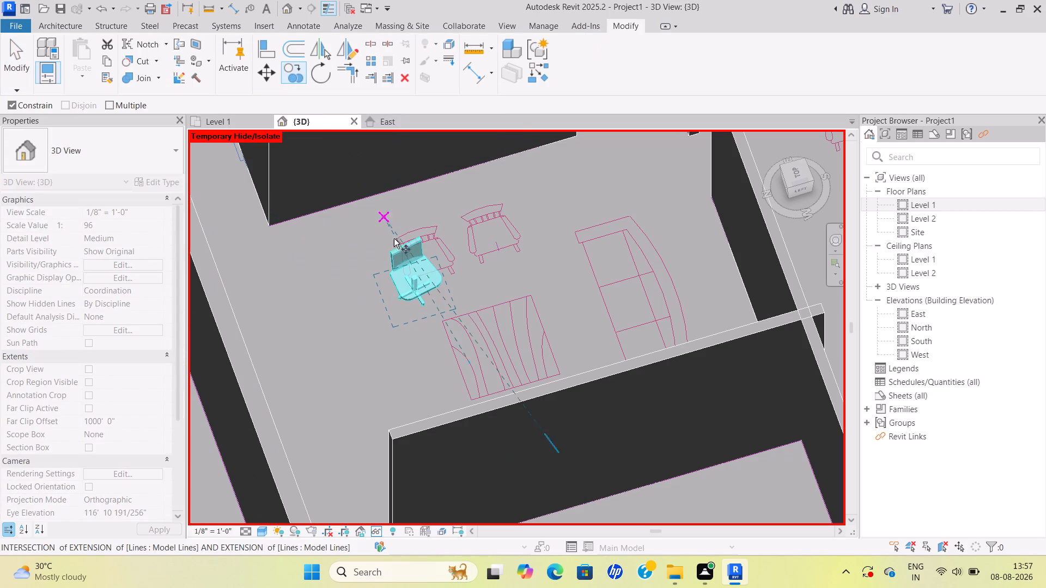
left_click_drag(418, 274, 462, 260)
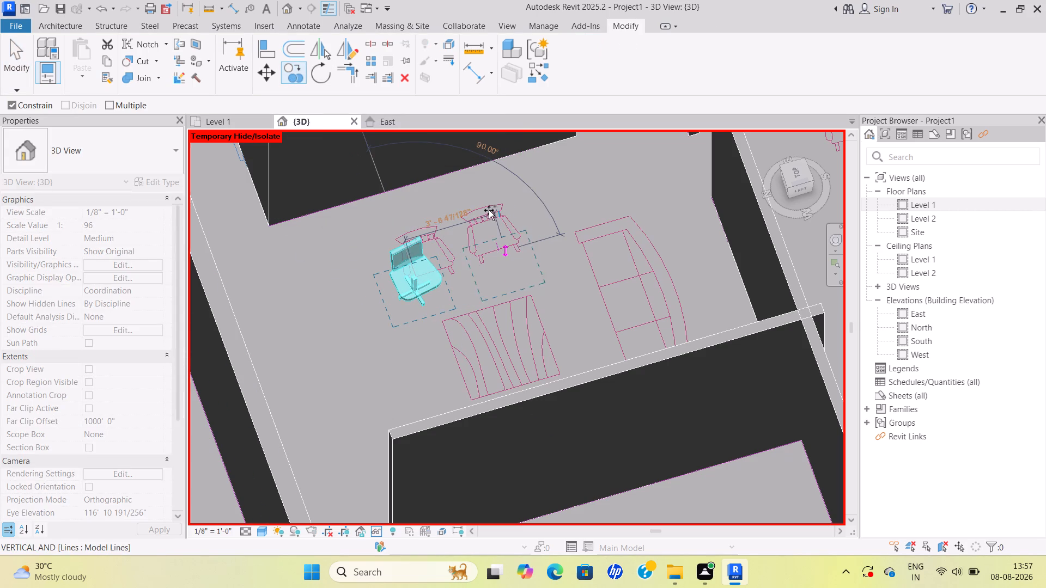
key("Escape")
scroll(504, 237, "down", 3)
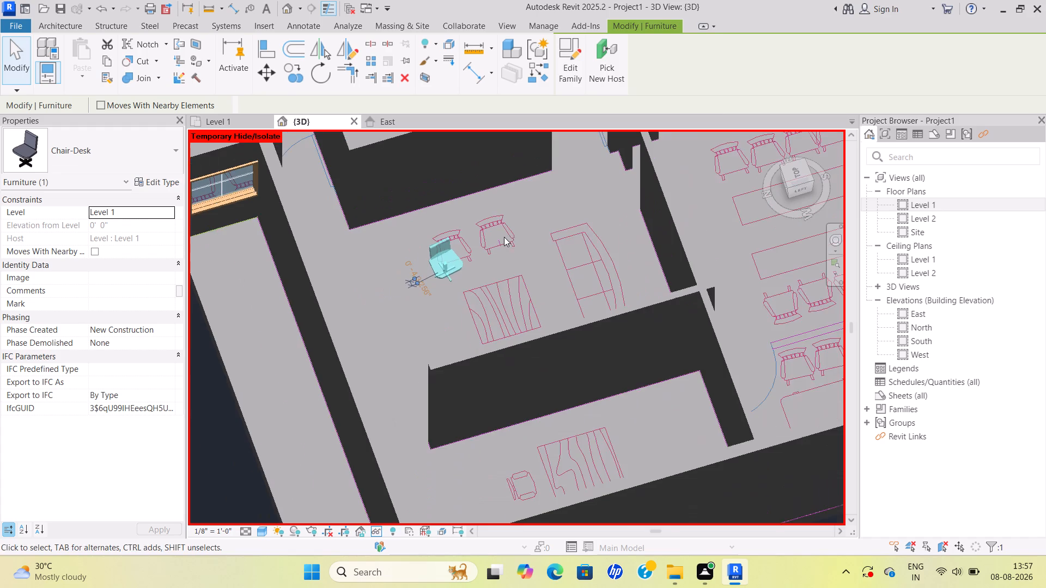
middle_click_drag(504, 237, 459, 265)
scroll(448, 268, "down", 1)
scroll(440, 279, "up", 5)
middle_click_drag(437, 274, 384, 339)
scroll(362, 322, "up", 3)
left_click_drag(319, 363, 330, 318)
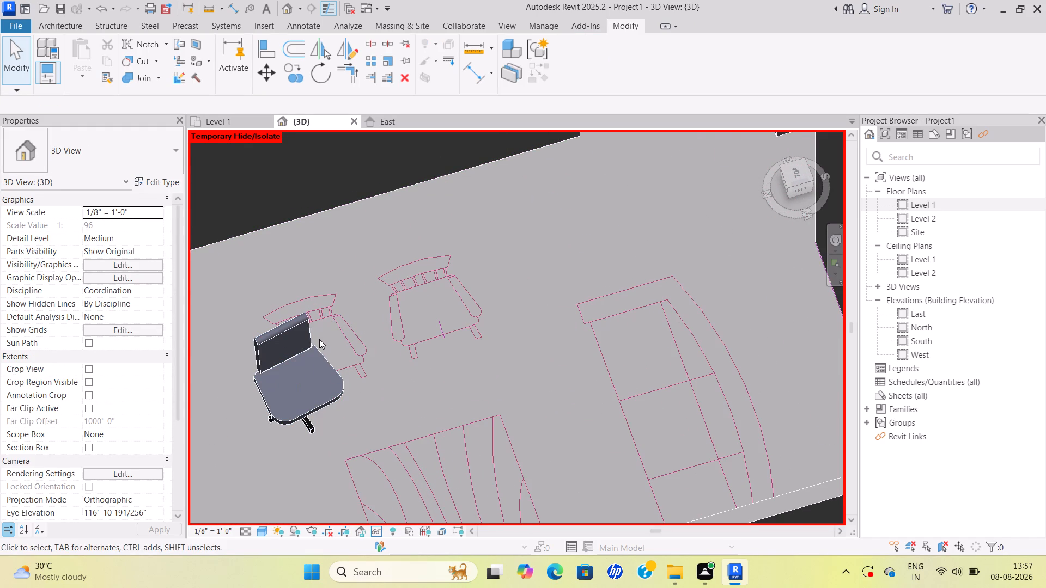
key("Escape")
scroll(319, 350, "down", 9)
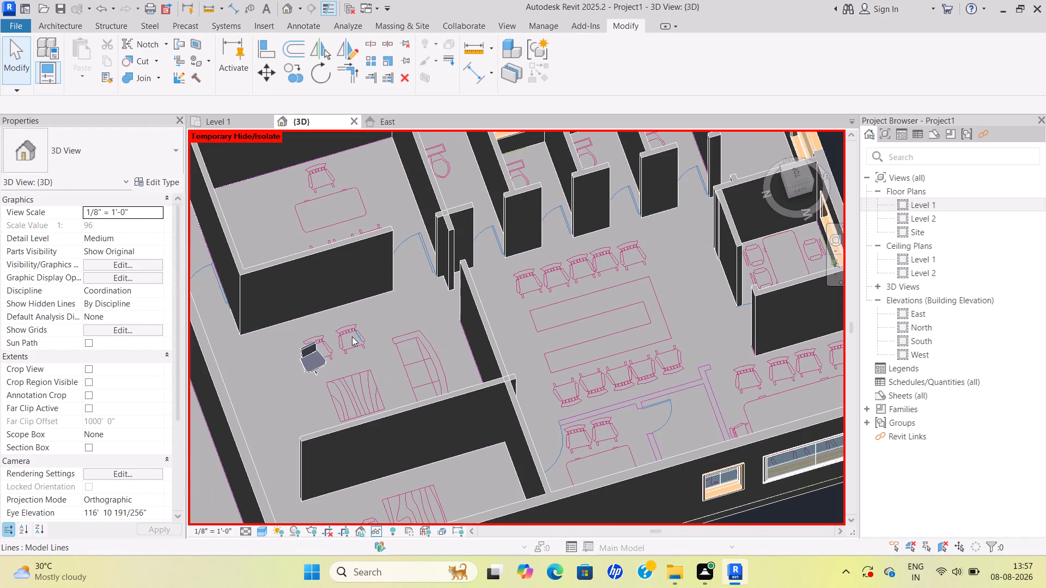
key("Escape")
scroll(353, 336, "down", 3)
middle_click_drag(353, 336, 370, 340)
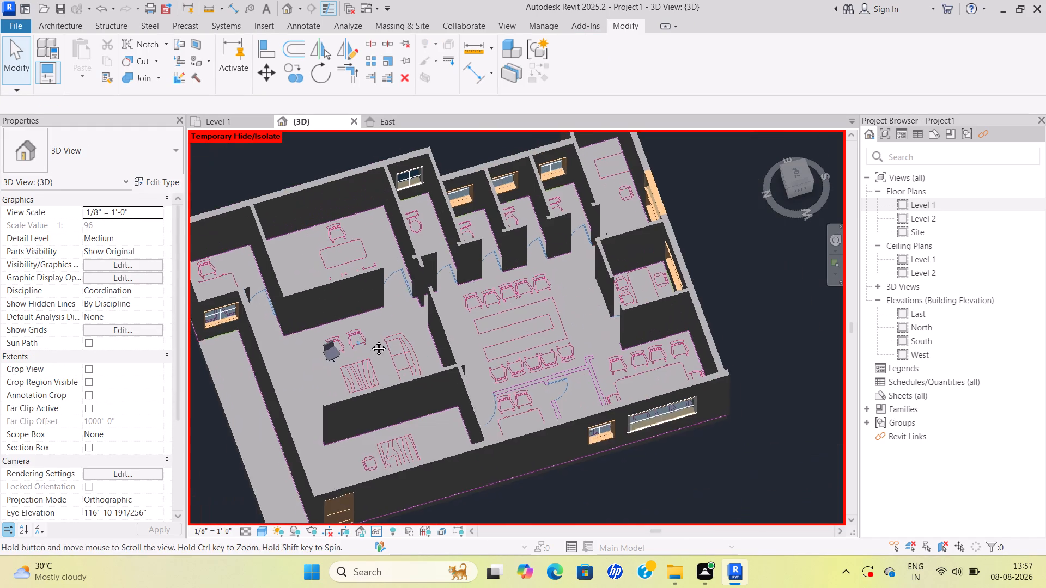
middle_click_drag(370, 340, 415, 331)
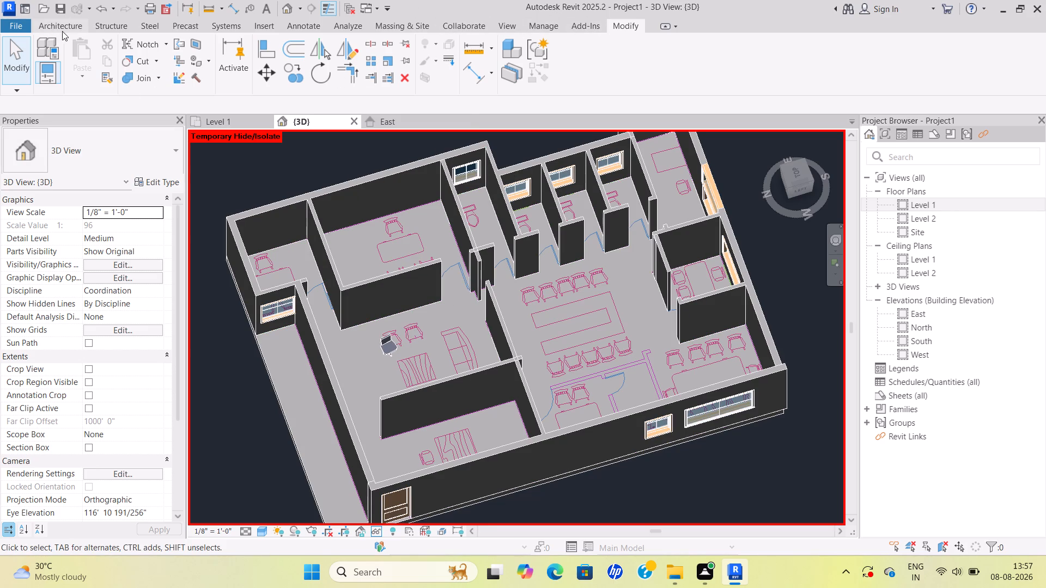
Load the Chair-Desk family from the Seating folder again.
left_click(256, 20)
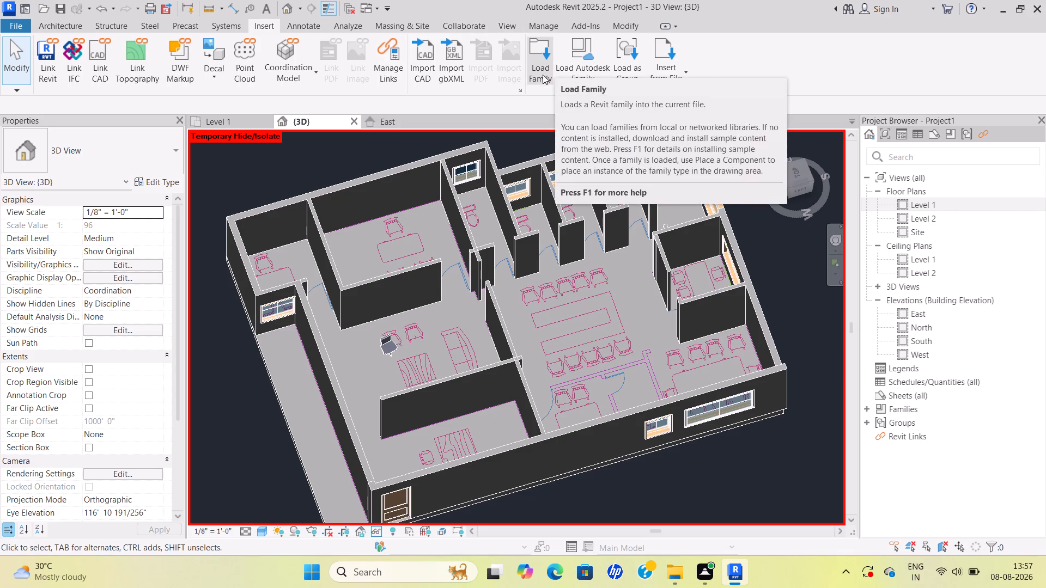
left_click(536, 78)
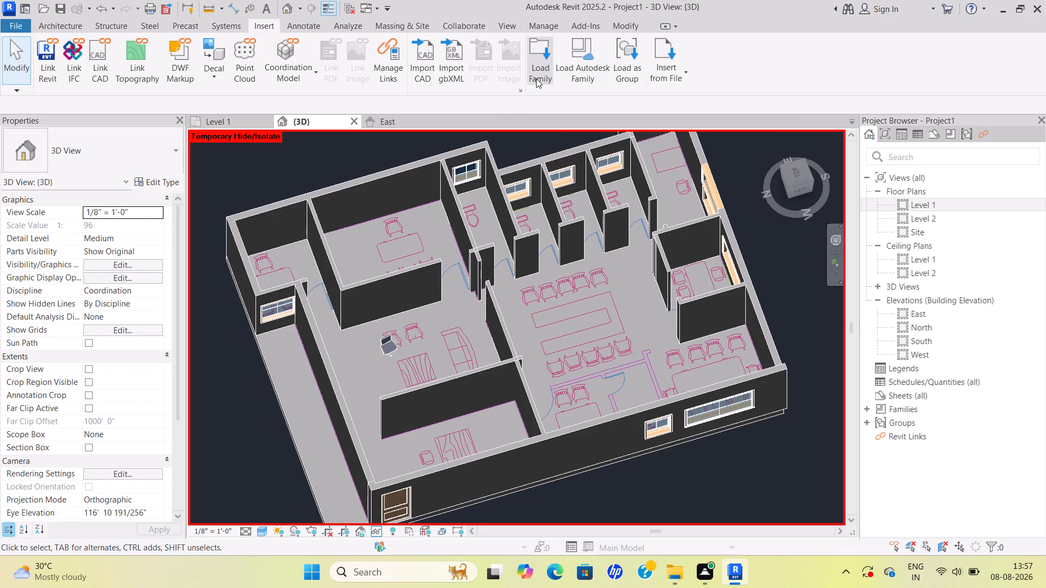
left_click_drag(575, 181, 689, 194)
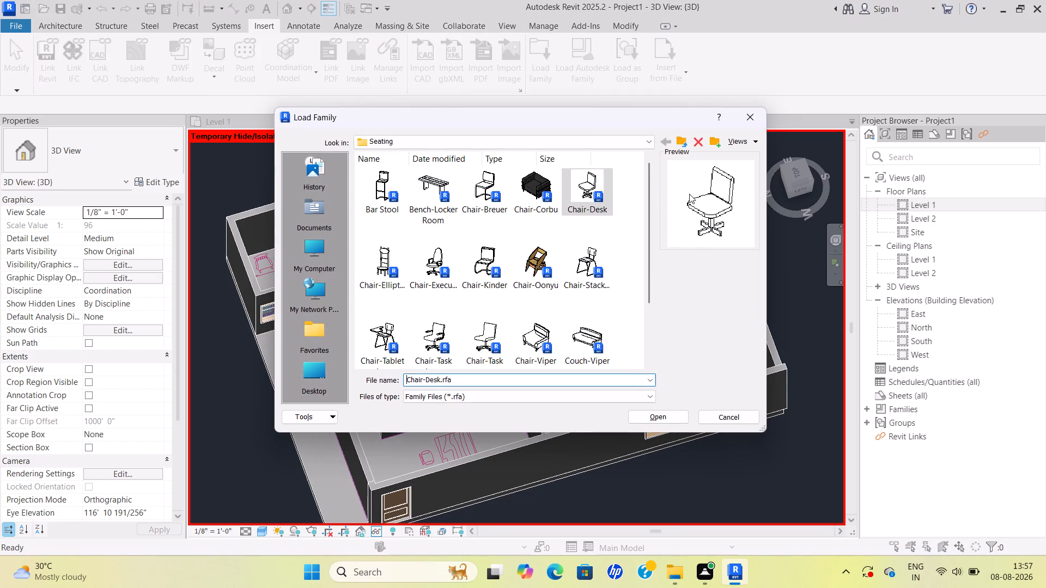
left_click(661, 412)
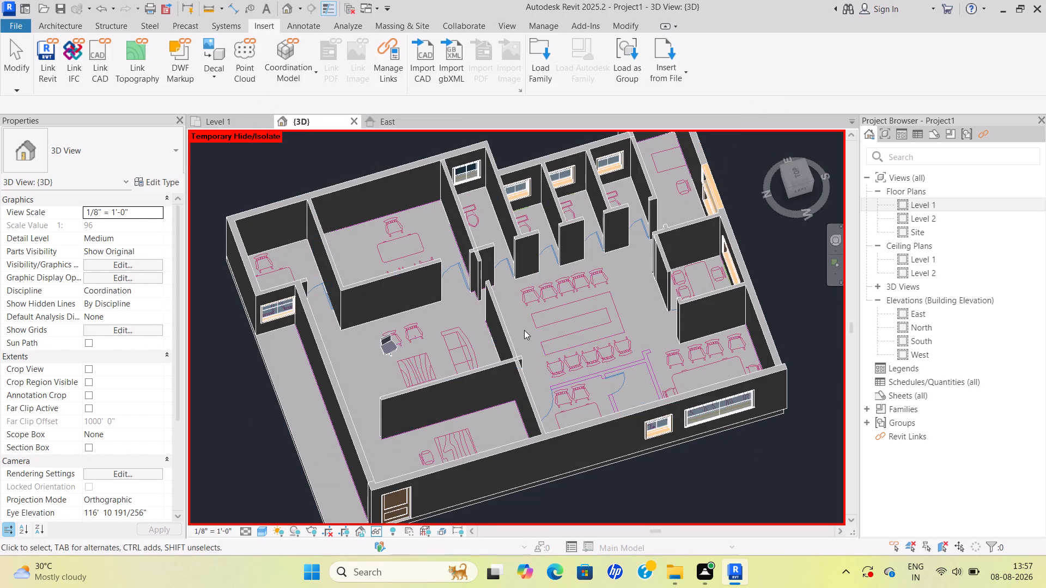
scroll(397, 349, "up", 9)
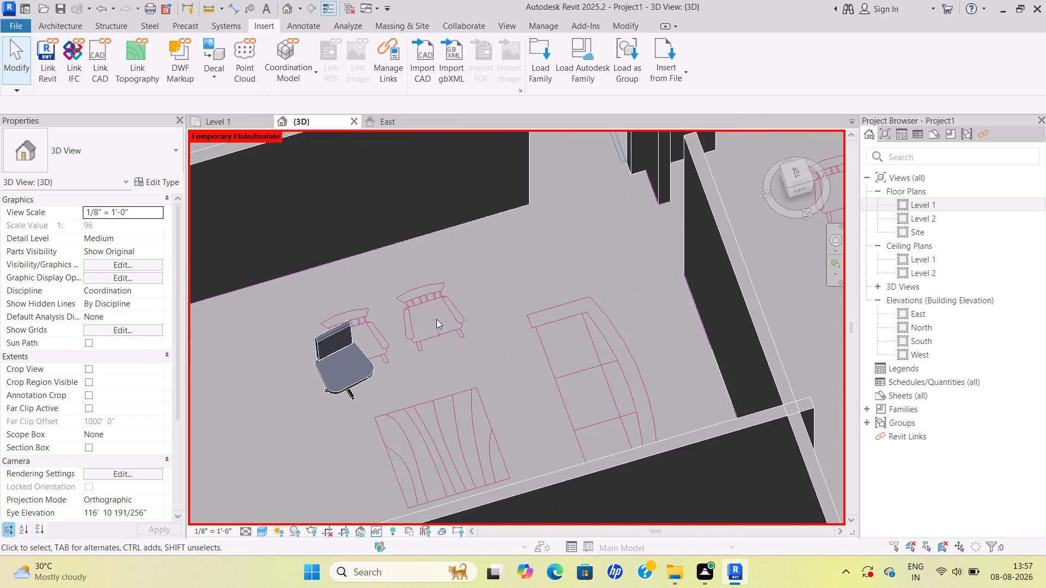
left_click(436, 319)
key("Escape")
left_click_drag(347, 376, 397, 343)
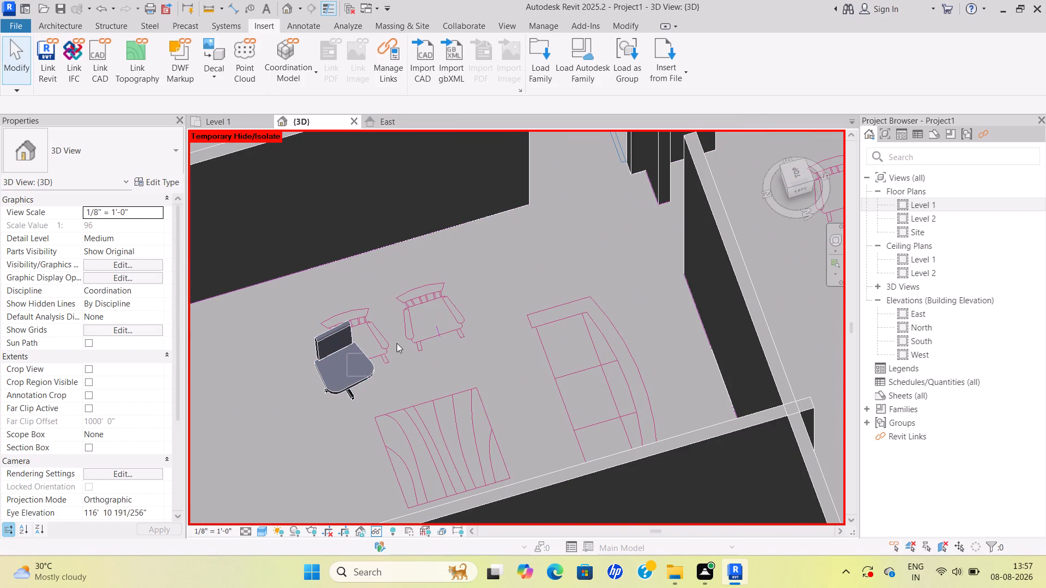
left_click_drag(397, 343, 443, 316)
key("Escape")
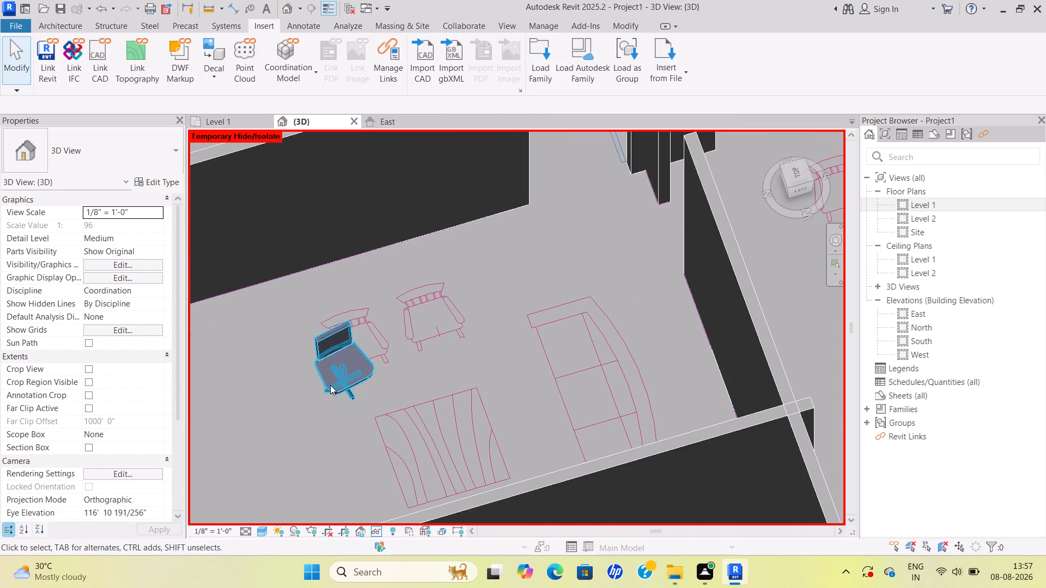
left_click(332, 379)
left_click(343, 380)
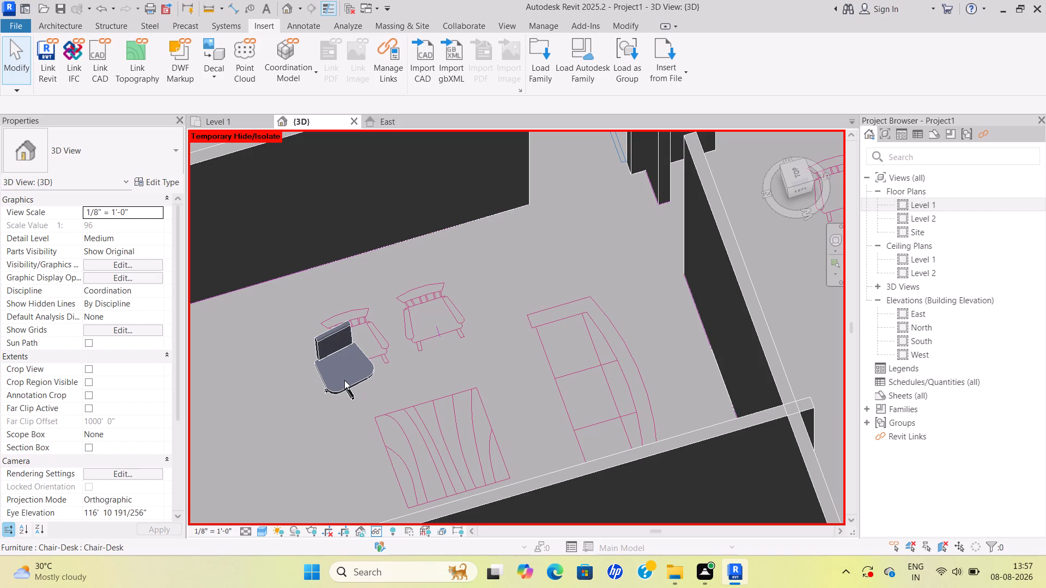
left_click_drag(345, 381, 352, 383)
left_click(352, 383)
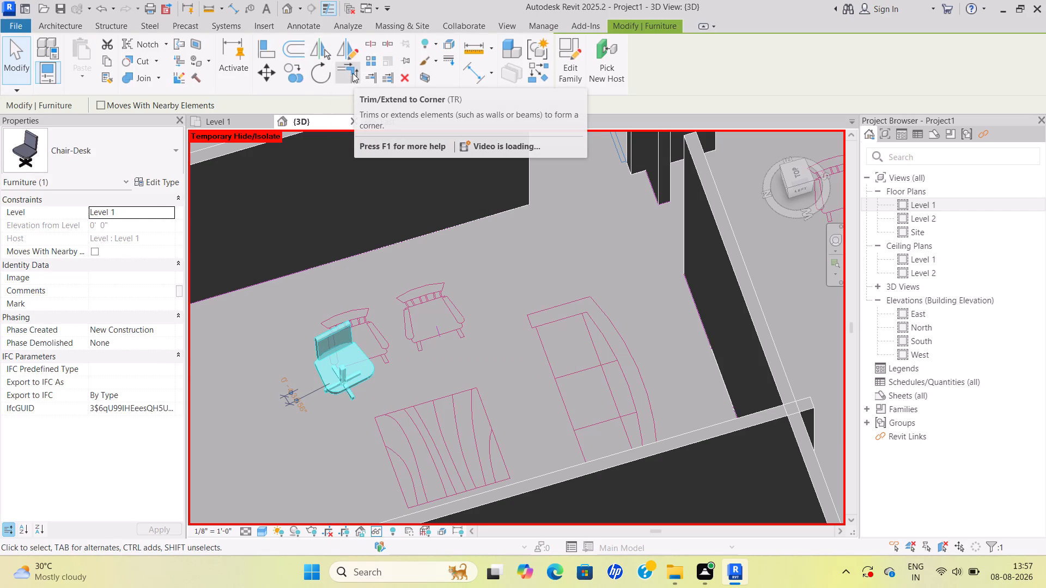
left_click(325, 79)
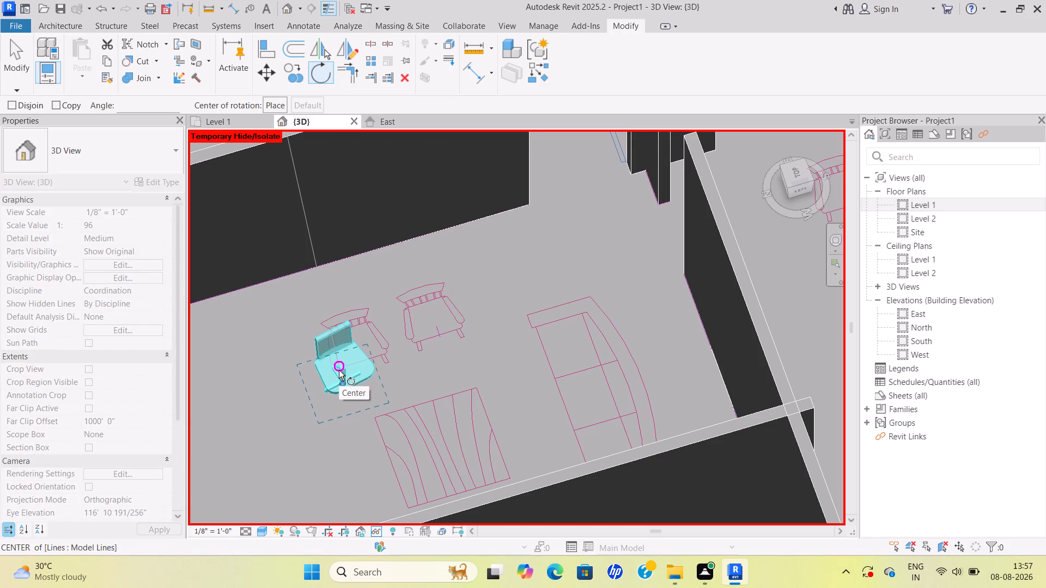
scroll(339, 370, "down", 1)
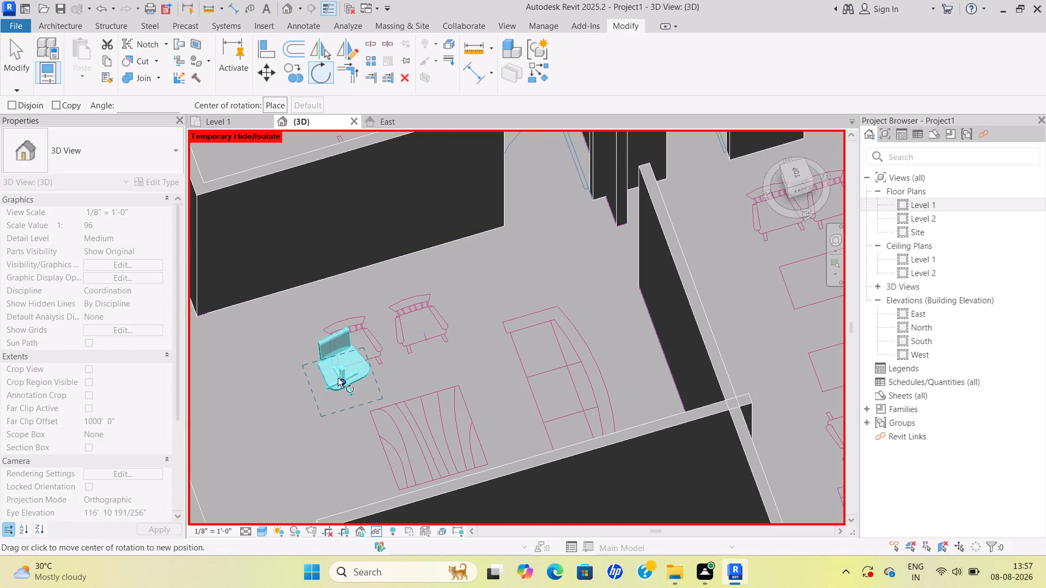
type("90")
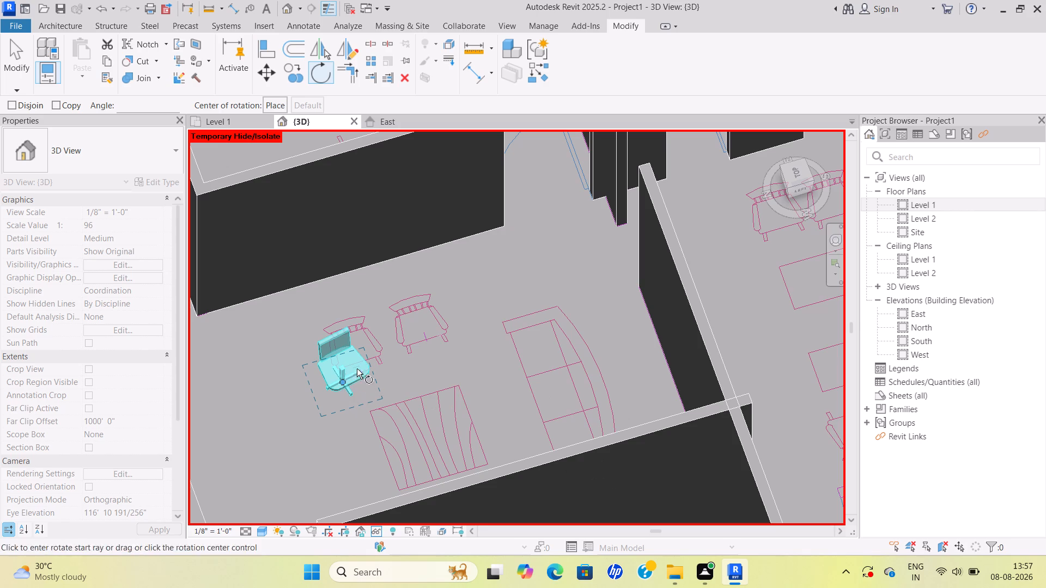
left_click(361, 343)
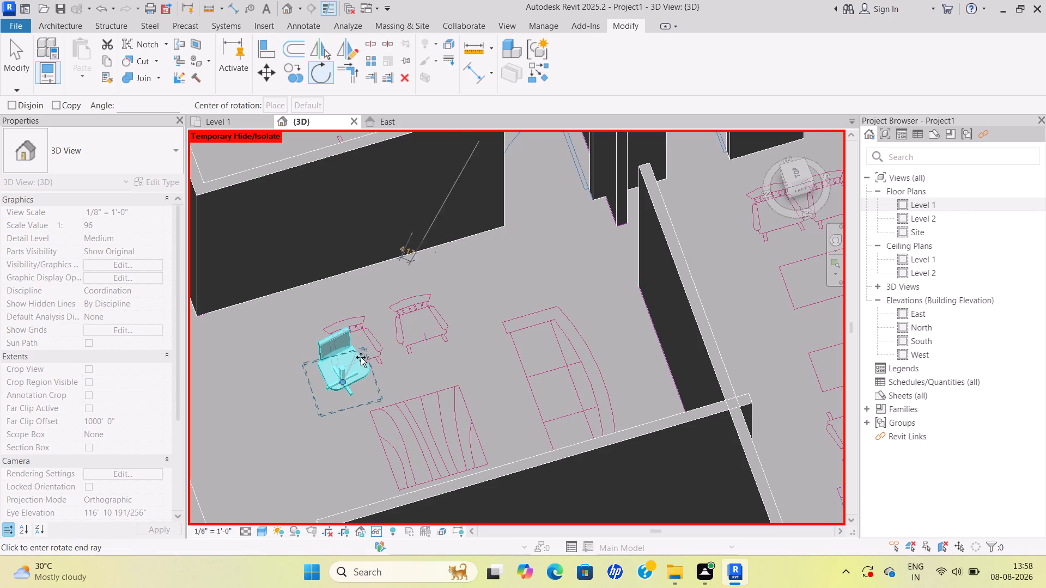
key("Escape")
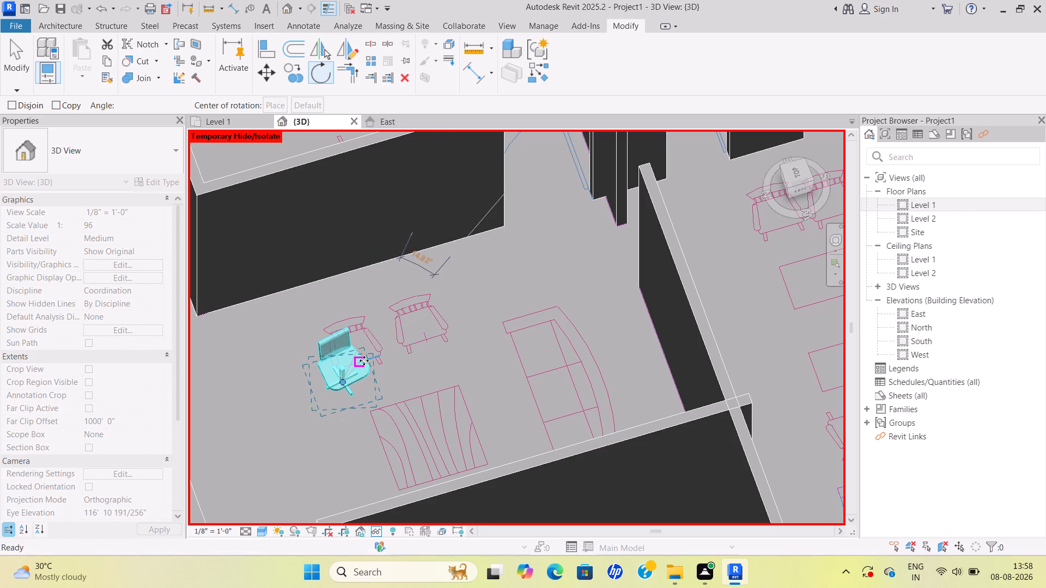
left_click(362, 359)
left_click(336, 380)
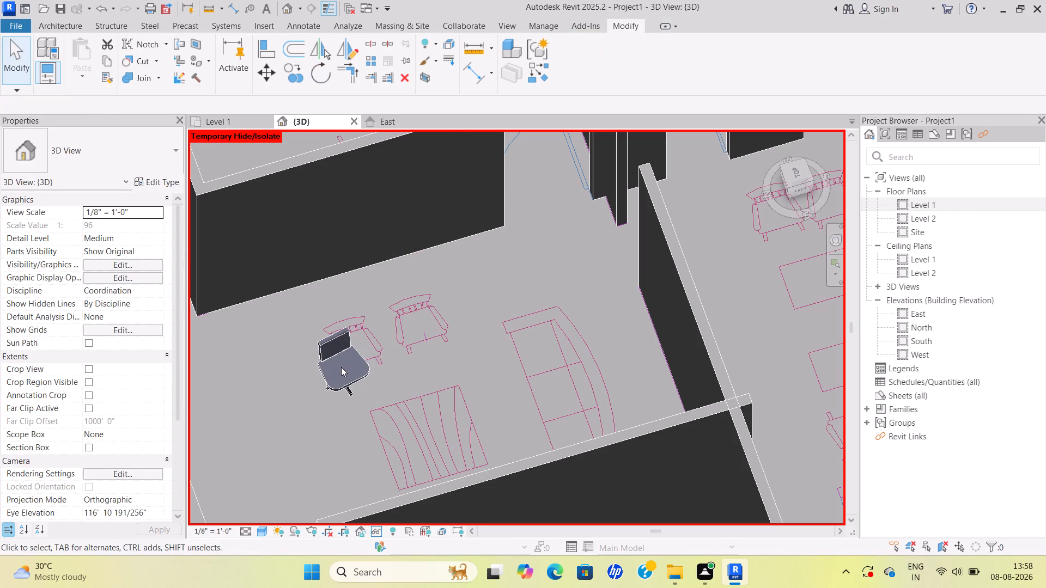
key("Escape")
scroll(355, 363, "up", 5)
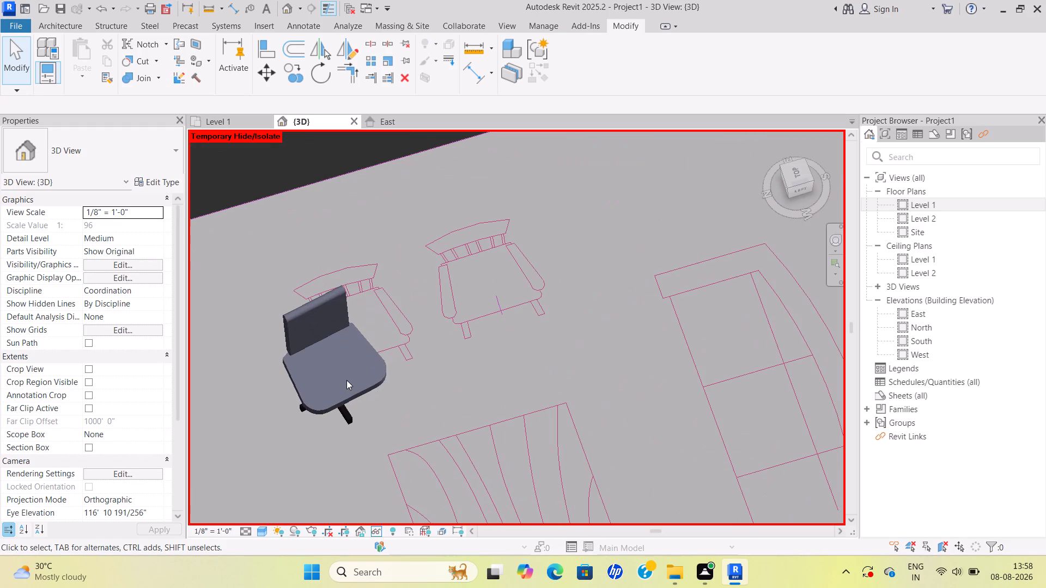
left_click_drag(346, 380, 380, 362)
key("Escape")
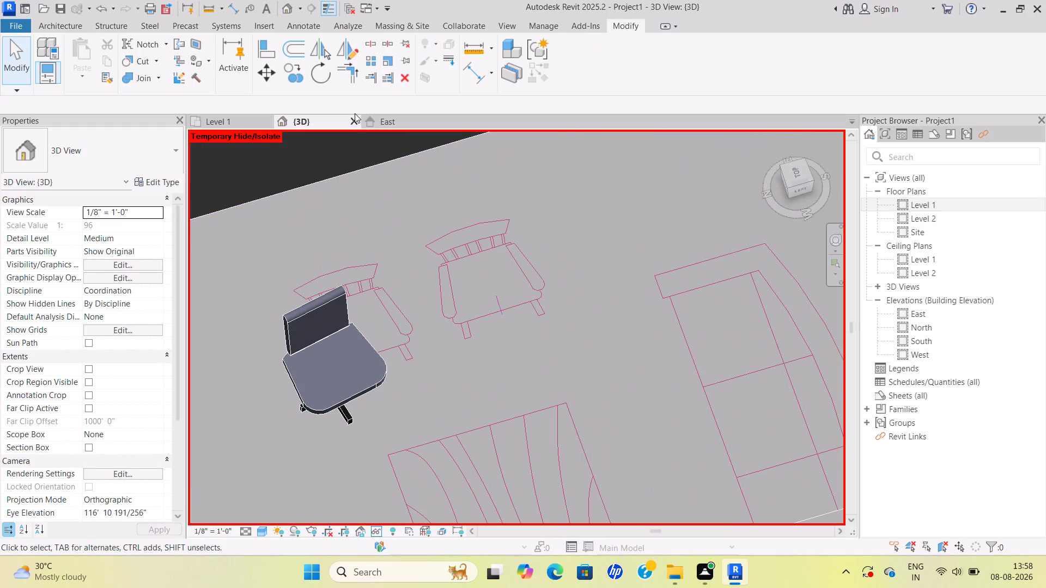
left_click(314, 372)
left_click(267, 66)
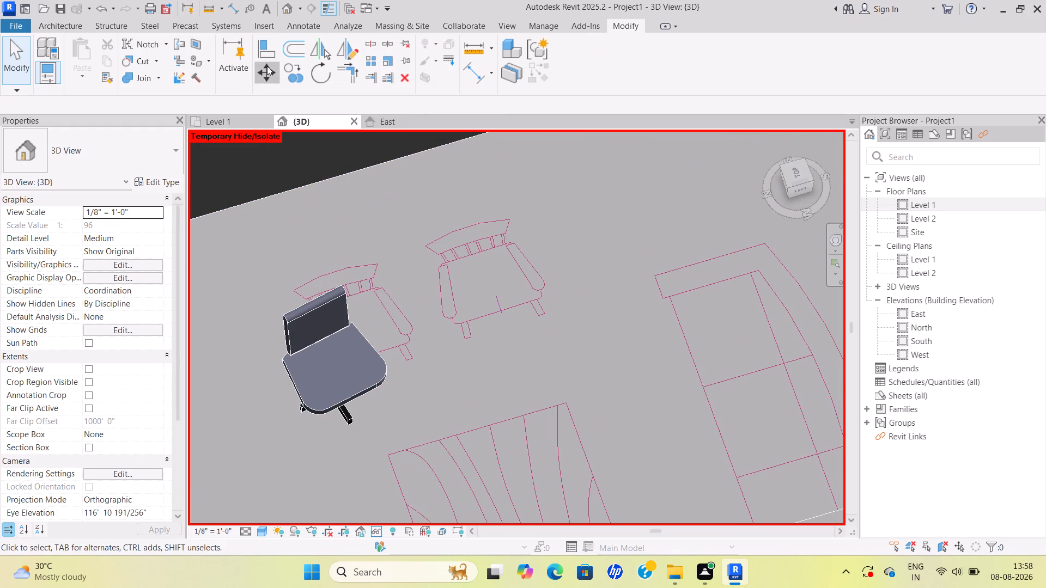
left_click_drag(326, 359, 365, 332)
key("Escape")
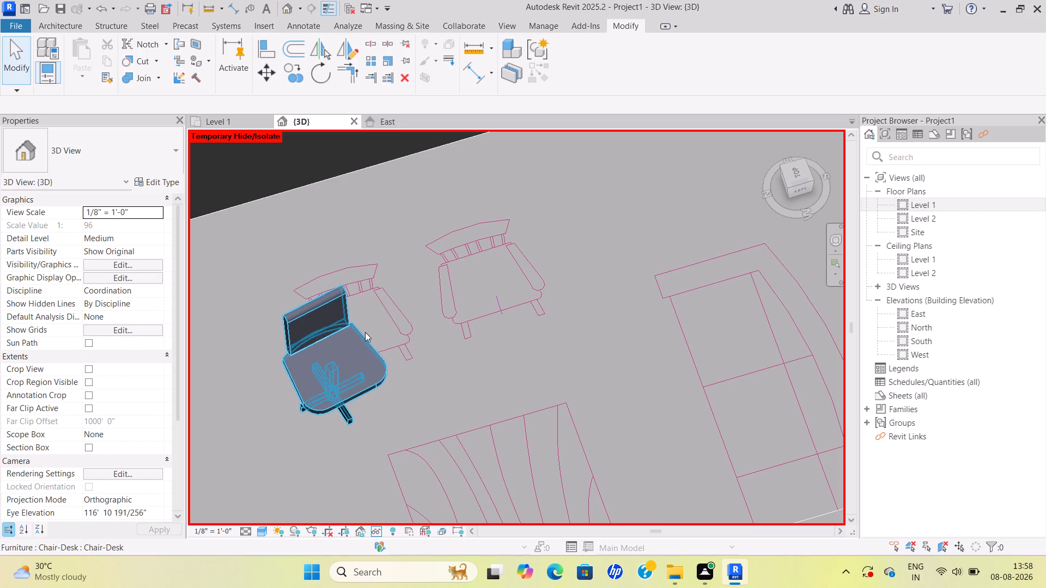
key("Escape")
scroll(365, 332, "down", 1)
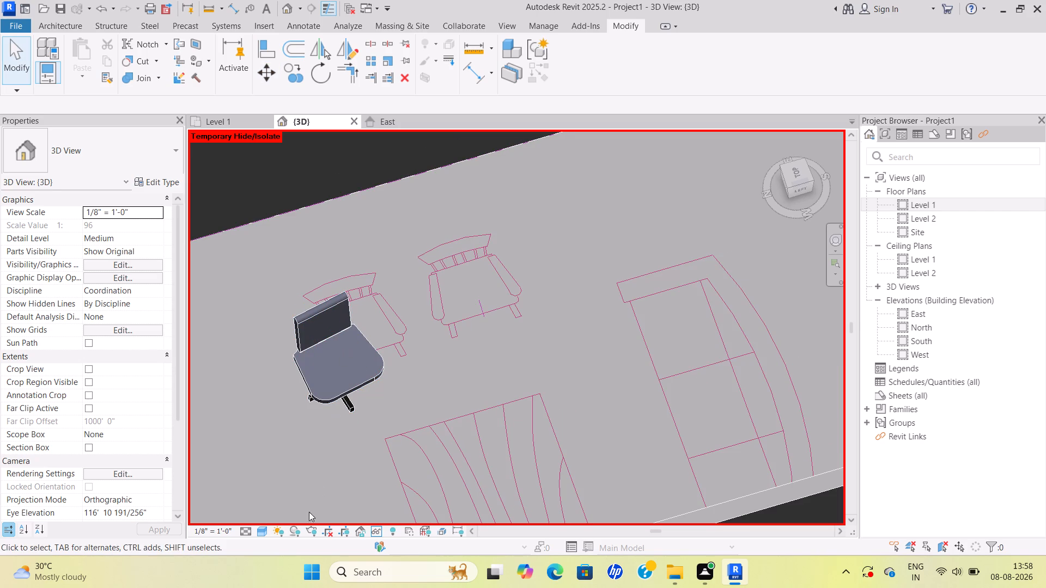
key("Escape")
Move the waiting area's Chair-Desk onto the drawn chair nearer the sofa.
scroll(481, 273, "down", 10)
middle_click_drag(439, 313, 382, 330)
scroll(564, 292, "down", 1)
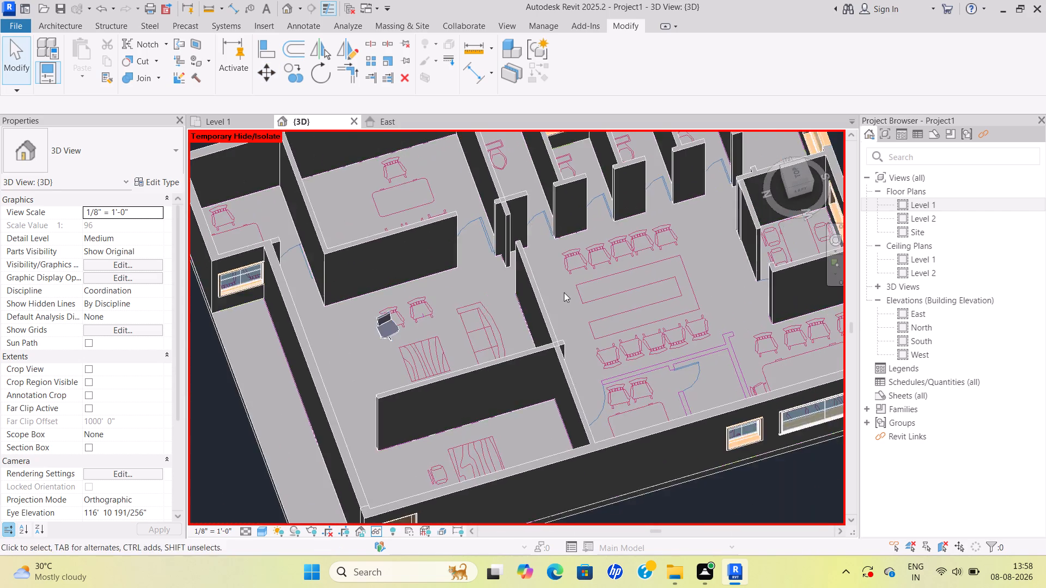
middle_click_drag(567, 292, 486, 351)
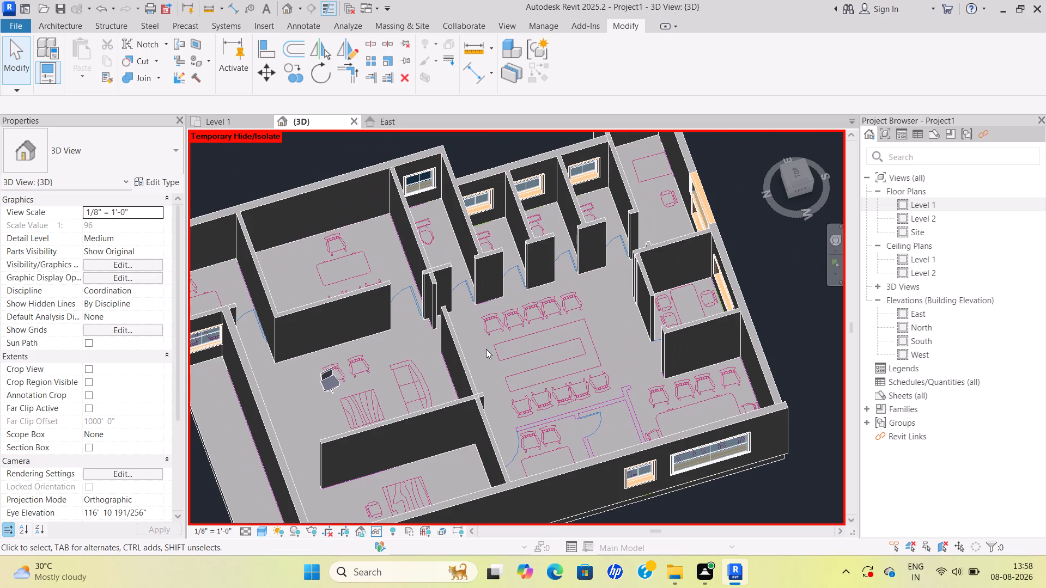
middle_click(486, 349)
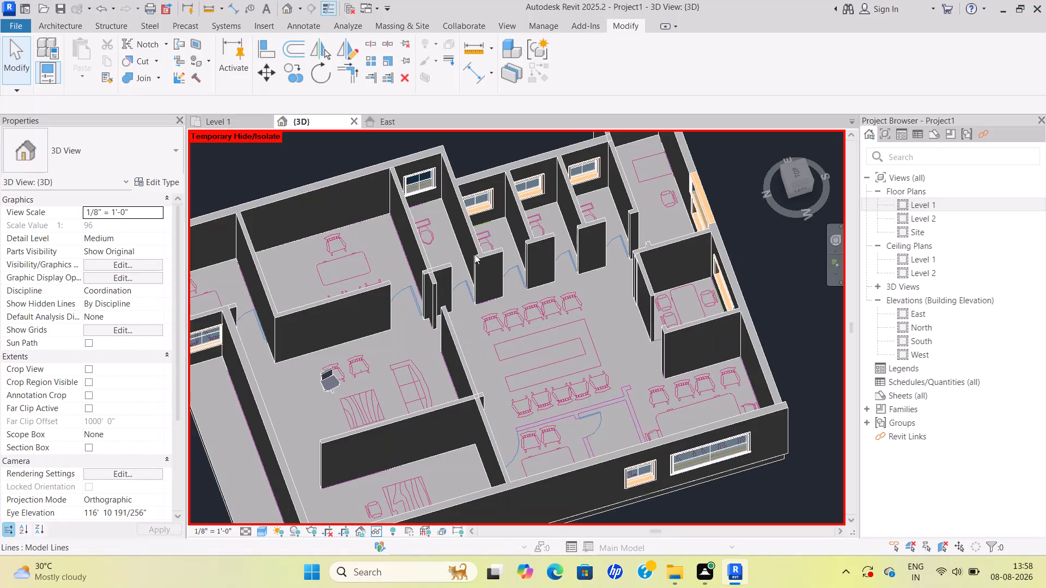
scroll(449, 315, "down", 1)
scroll(350, 374, "up", 4)
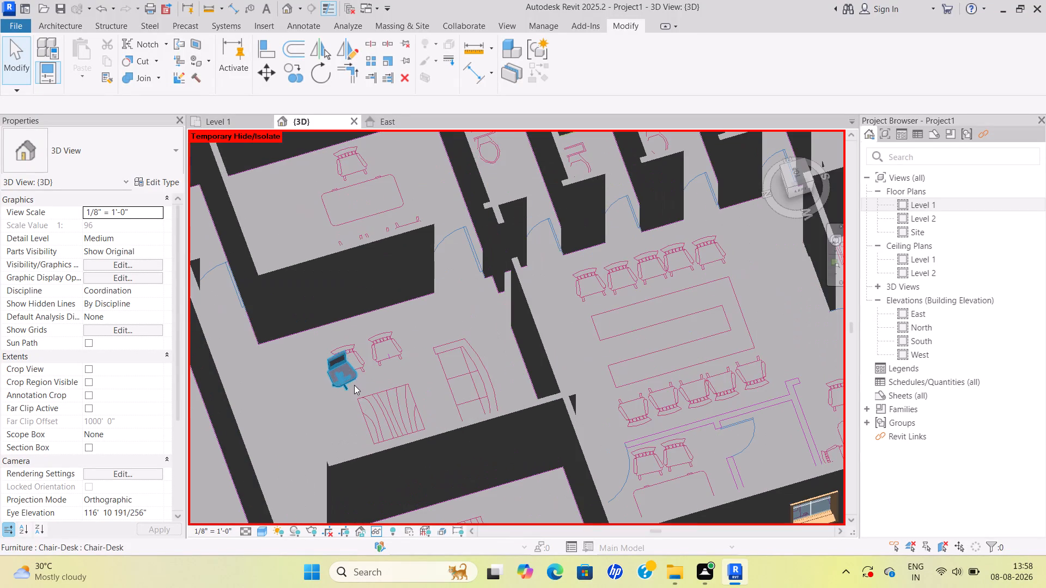
left_click_drag(345, 376, 376, 359)
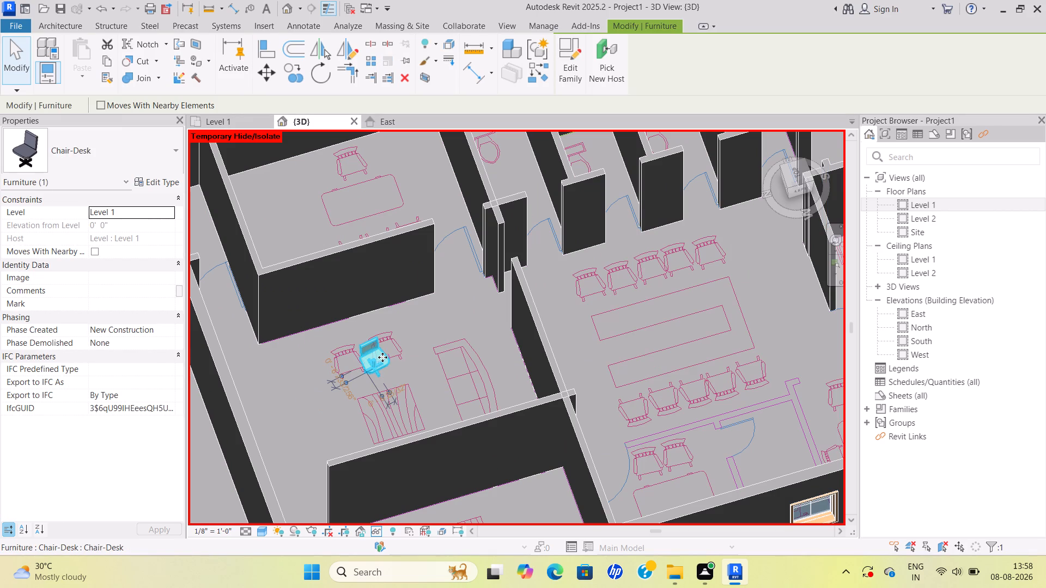
left_click_drag(378, 360, 400, 342)
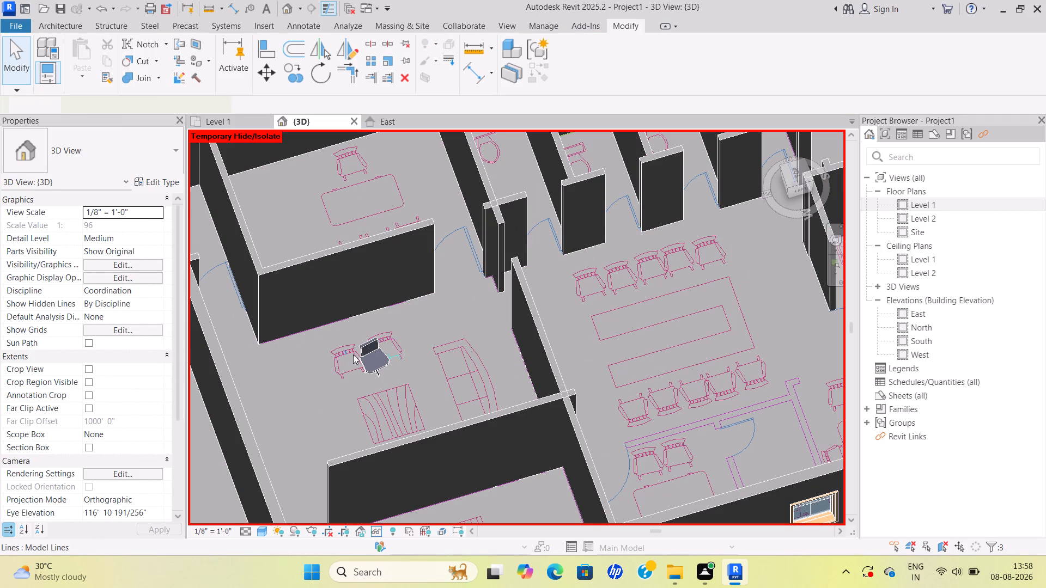
left_click_drag(366, 357, 403, 341)
left_click_drag(403, 347, 406, 347)
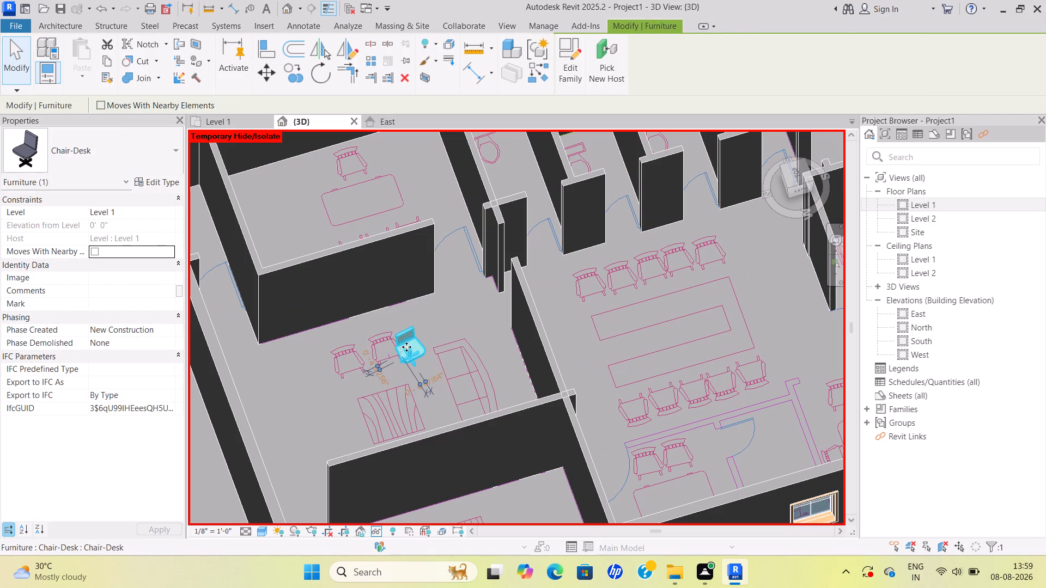
left_click_drag(406, 347, 383, 347)
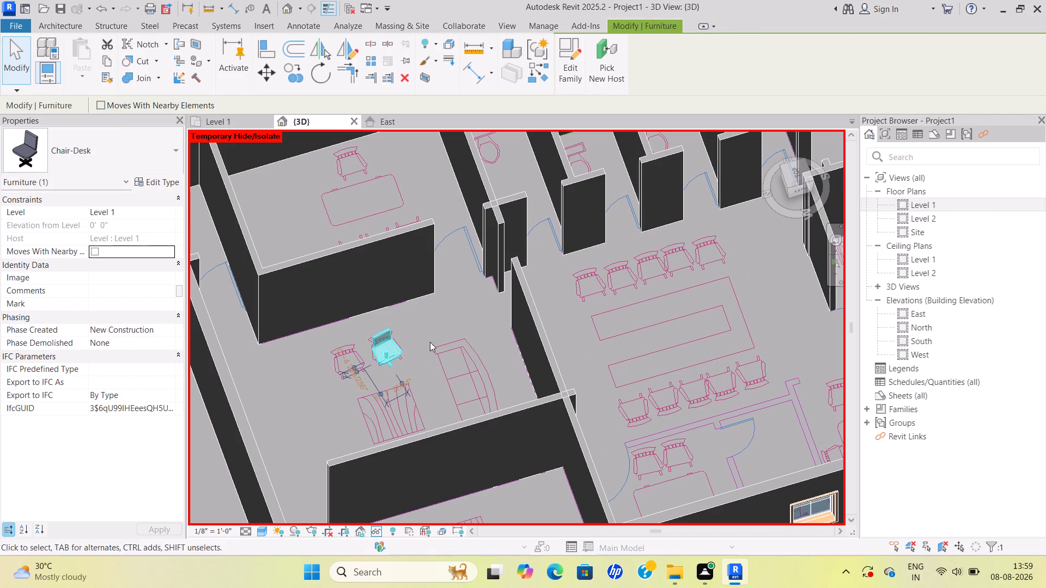
key("Escape")
Copy the waiting area's Chair-Desk onto the other drawn chair, the one farther from the sofa.
scroll(390, 338, "up", 4)
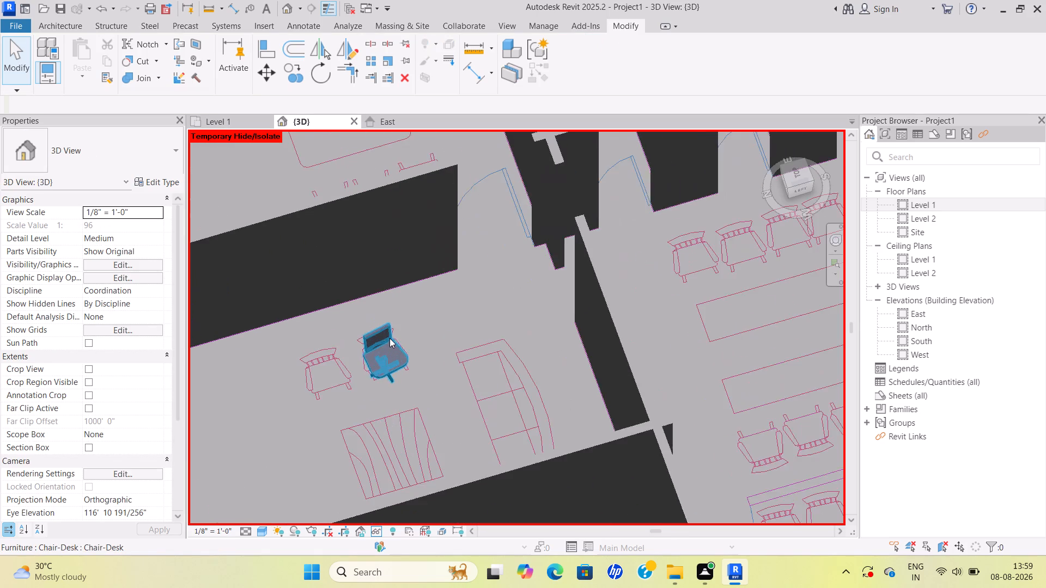
left_click(383, 355)
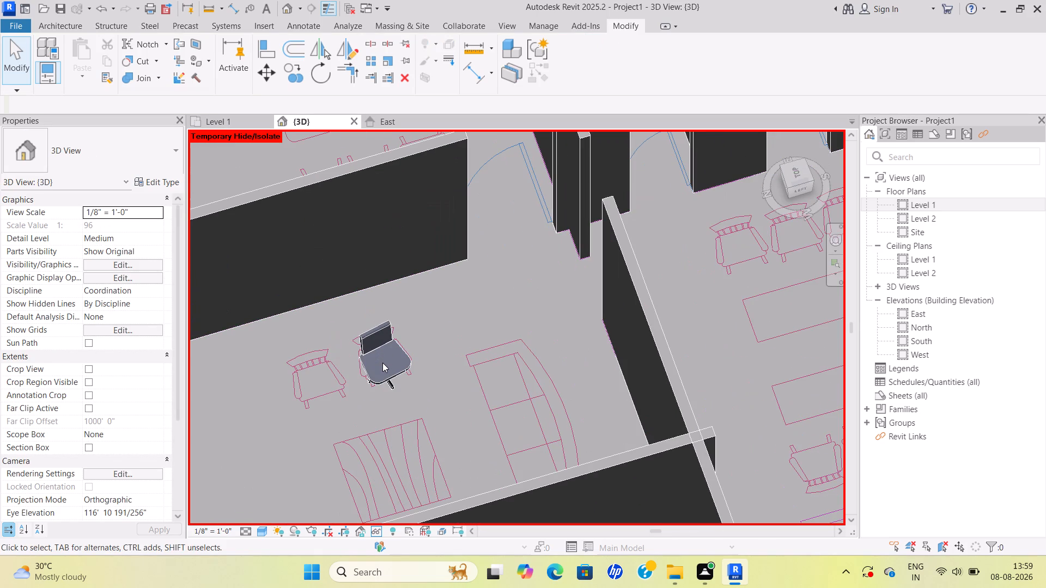
double_click(382, 363)
scroll(382, 360, "down", 4)
left_click(380, 354)
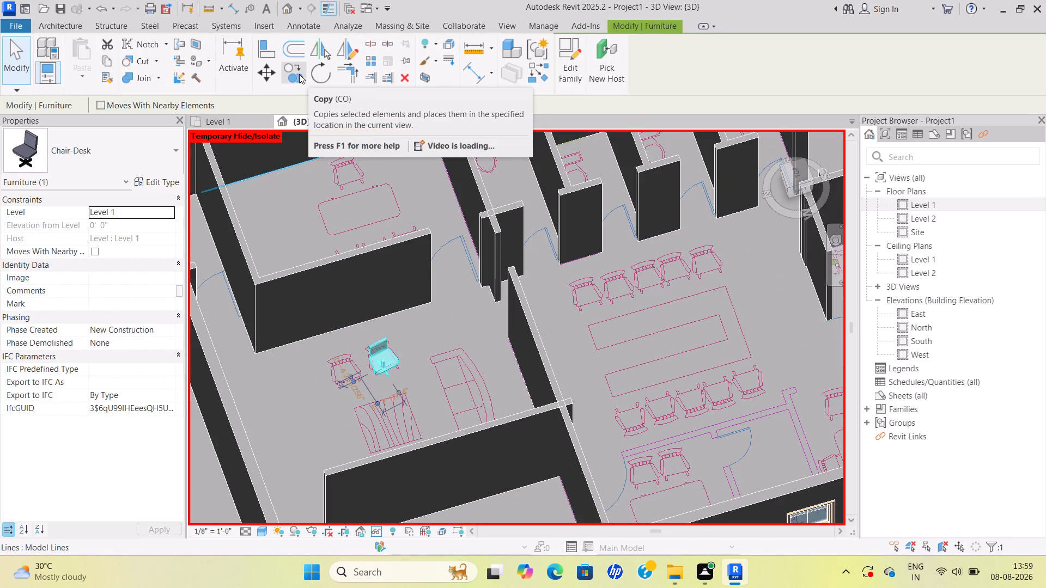
left_click(299, 75)
left_click_drag(387, 361, 363, 372)
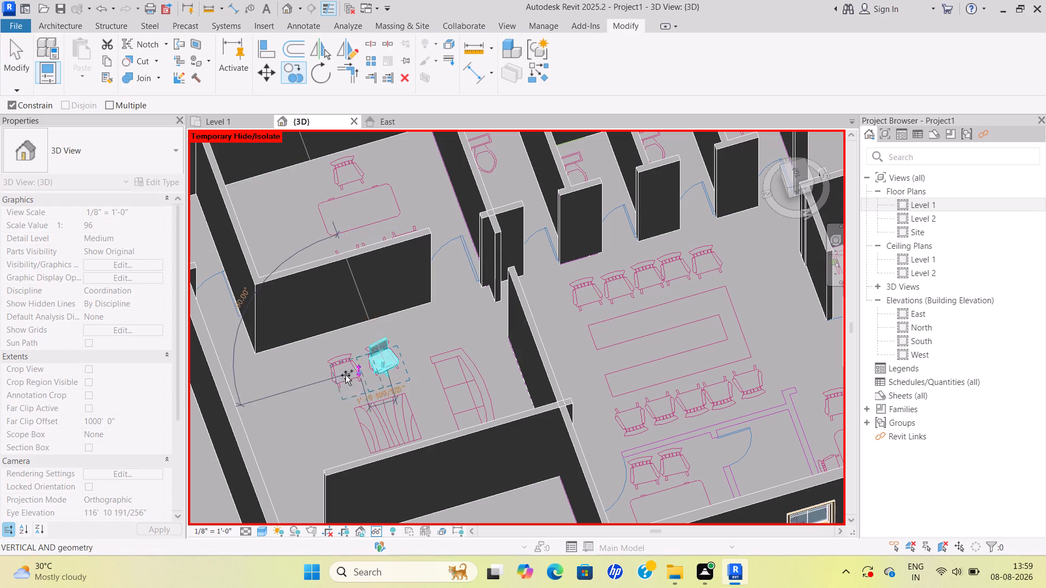
left_click(343, 366)
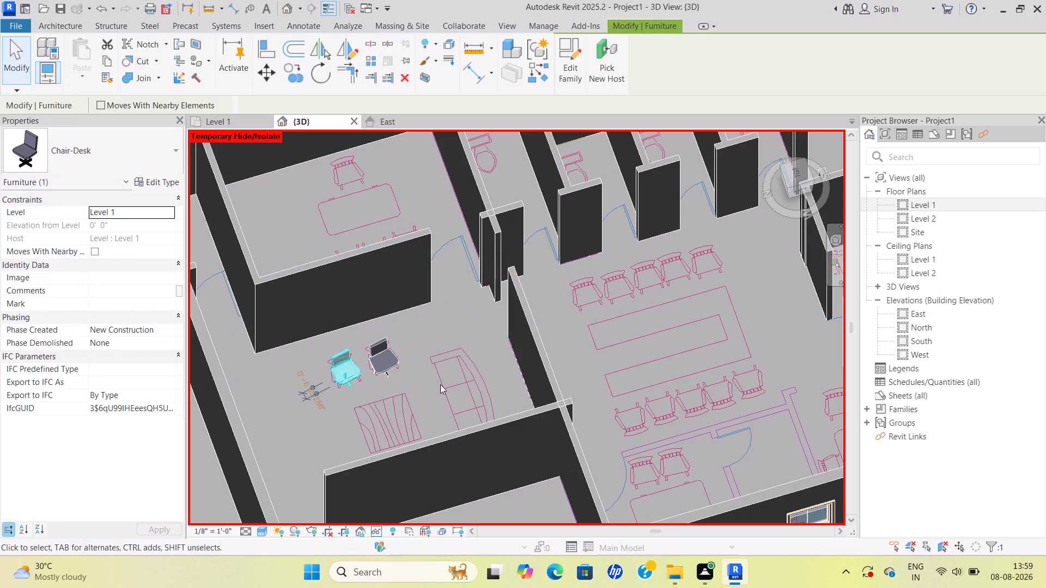
scroll(383, 351, "up", 3)
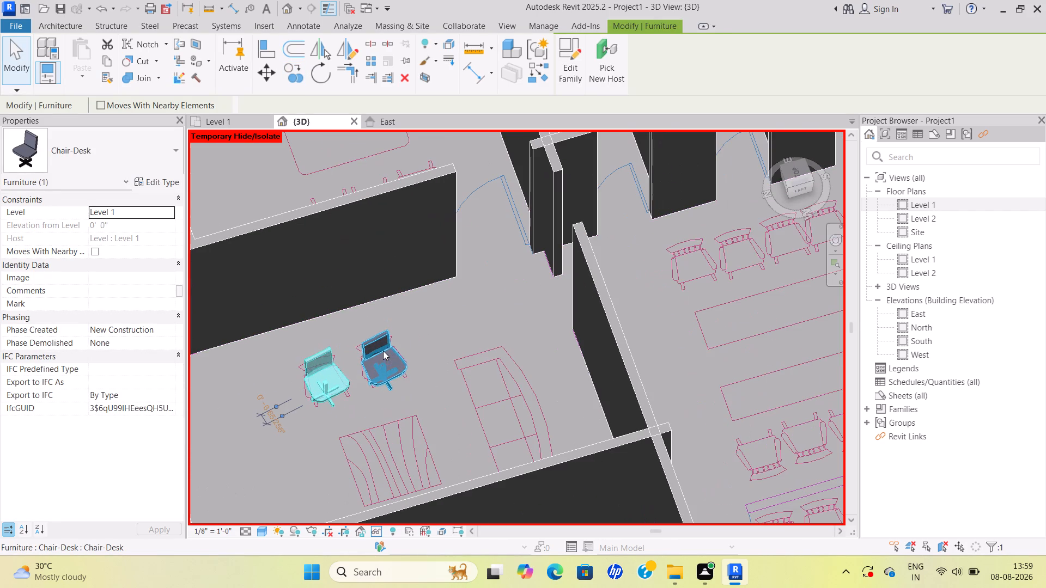
key("Escape")
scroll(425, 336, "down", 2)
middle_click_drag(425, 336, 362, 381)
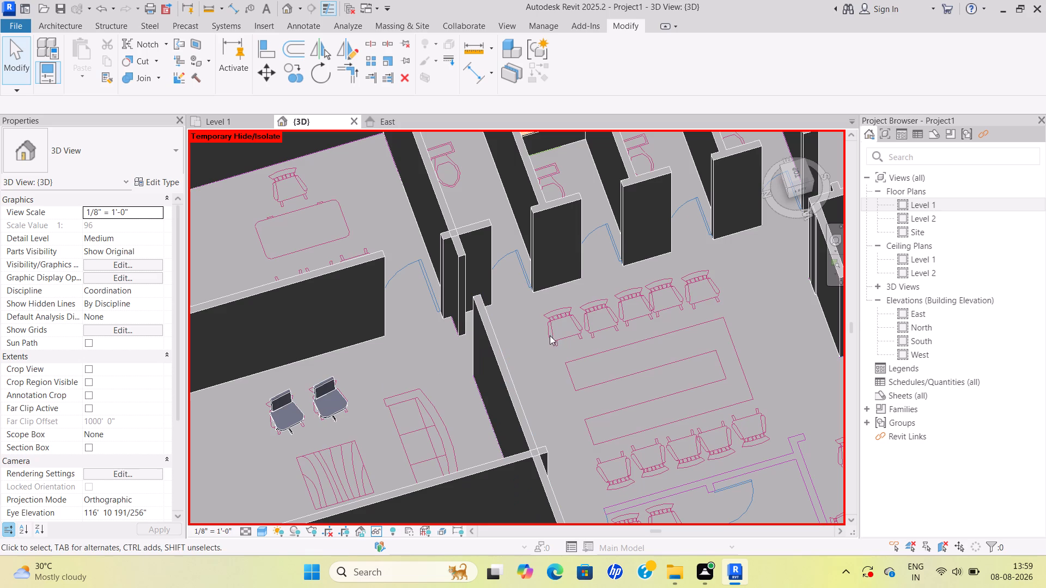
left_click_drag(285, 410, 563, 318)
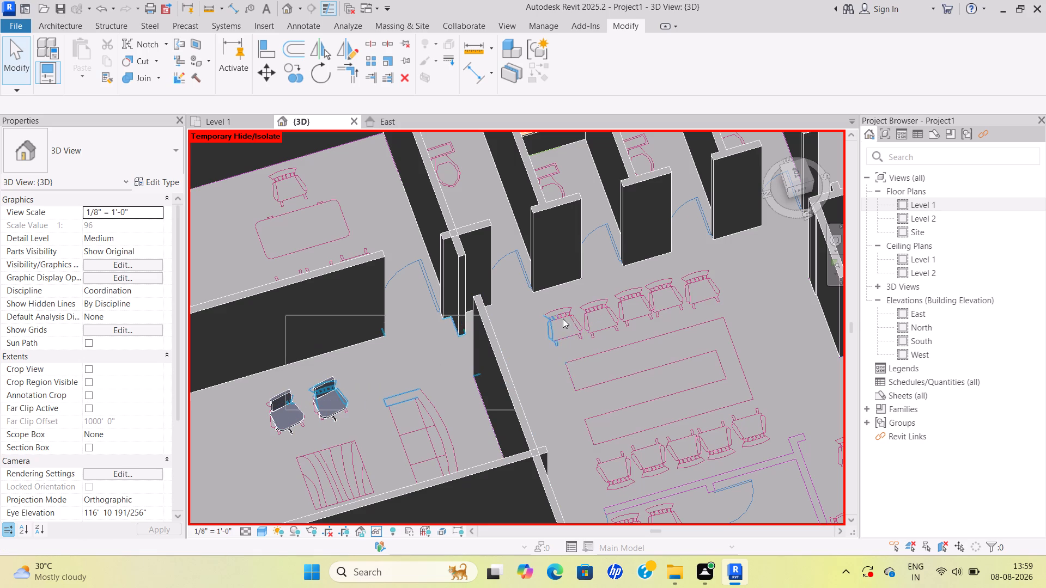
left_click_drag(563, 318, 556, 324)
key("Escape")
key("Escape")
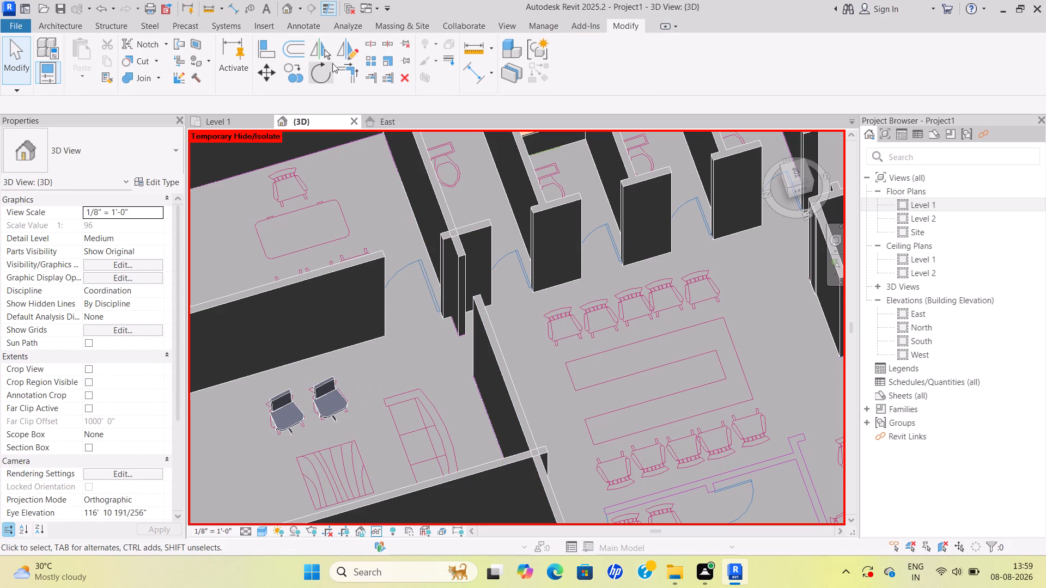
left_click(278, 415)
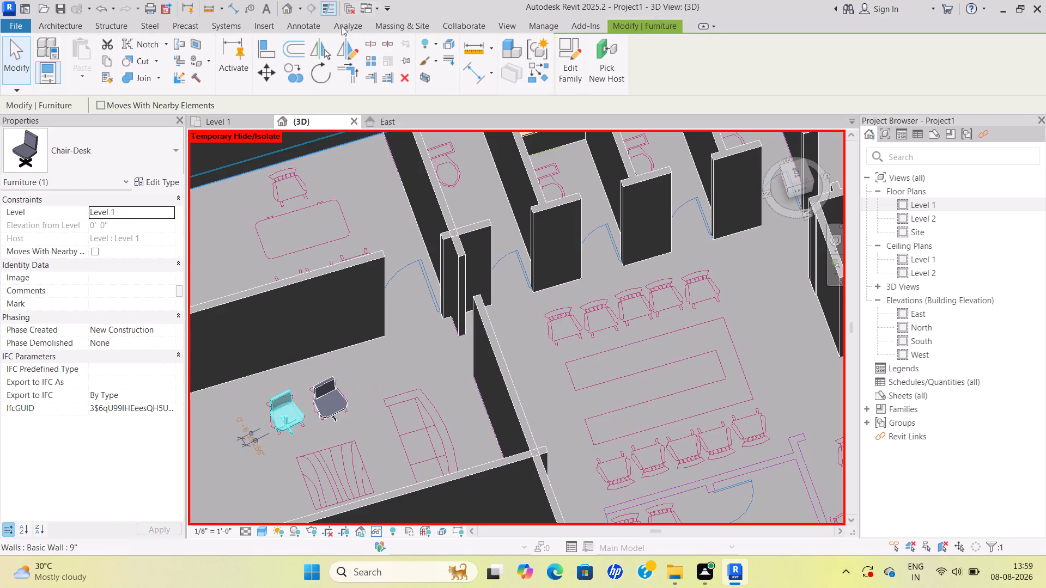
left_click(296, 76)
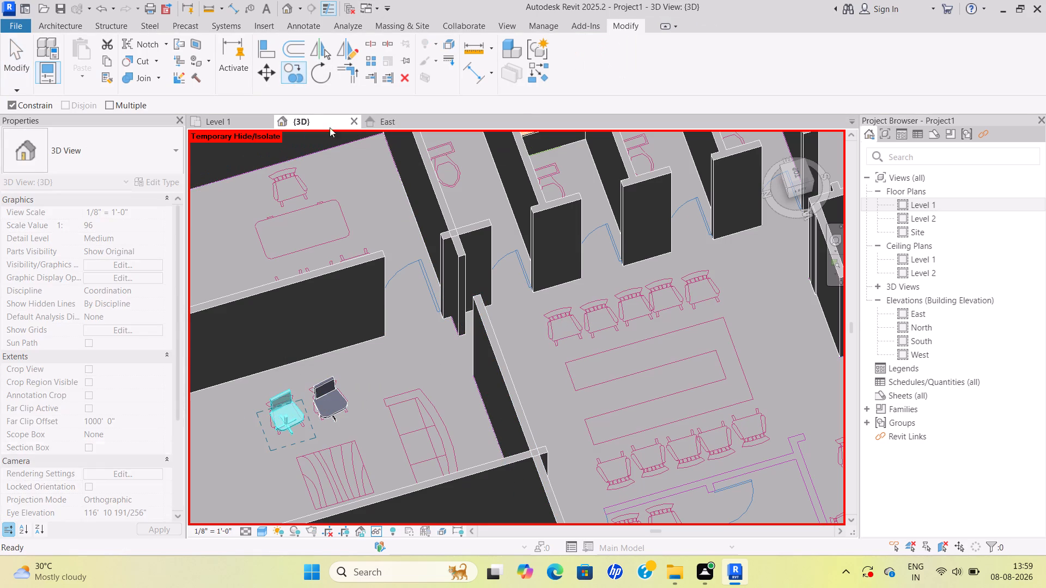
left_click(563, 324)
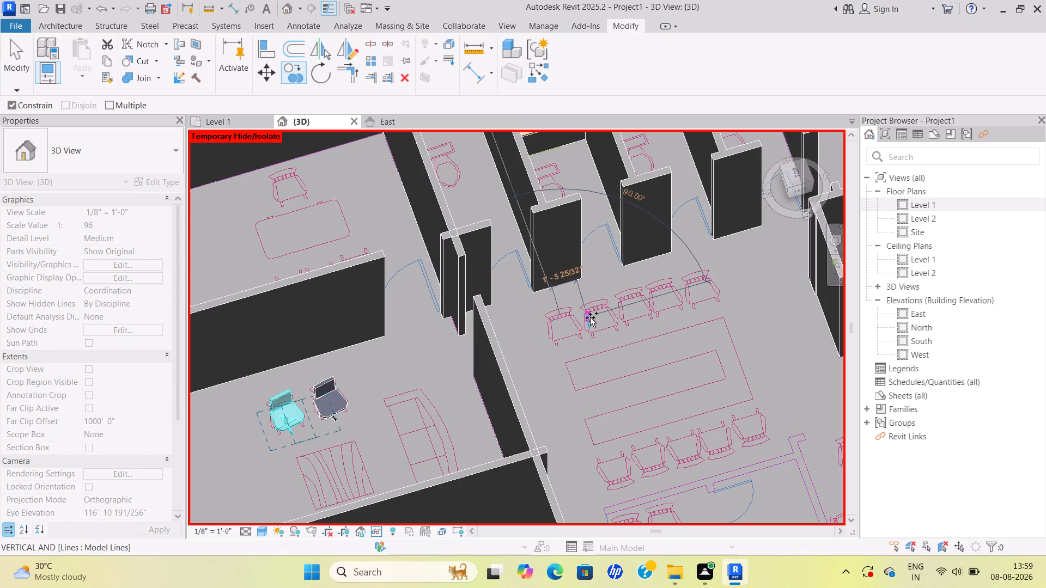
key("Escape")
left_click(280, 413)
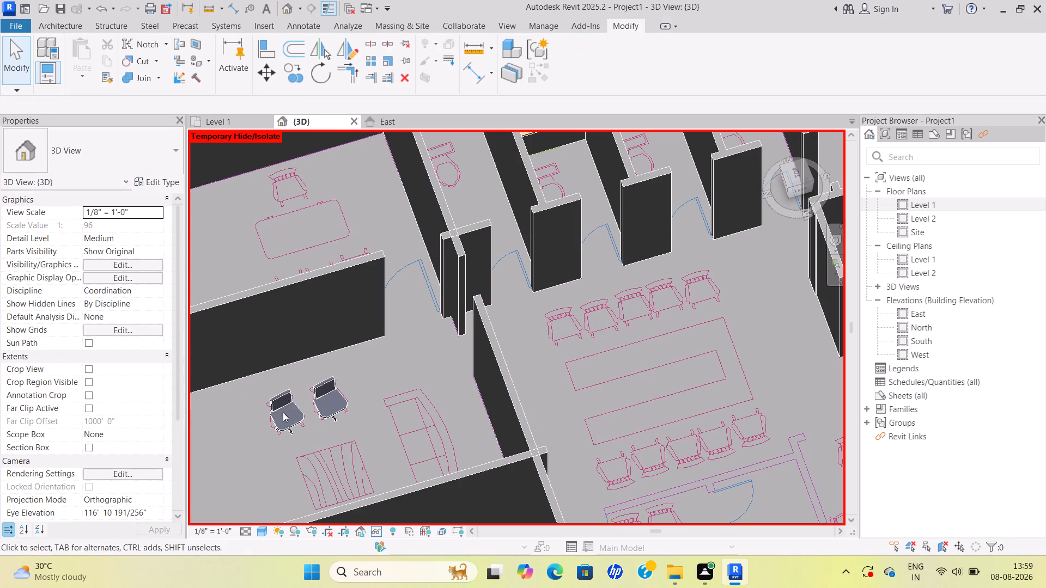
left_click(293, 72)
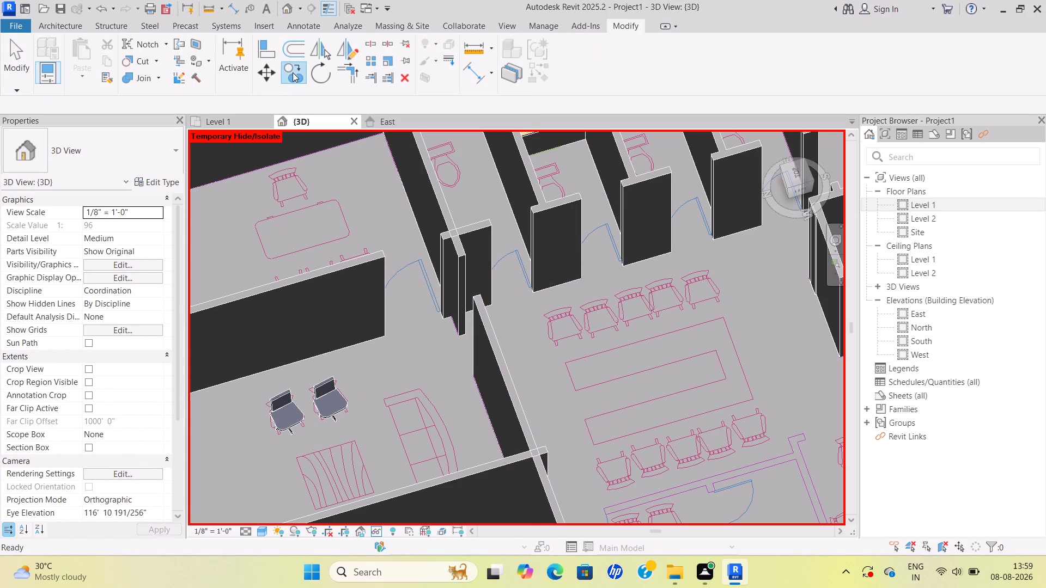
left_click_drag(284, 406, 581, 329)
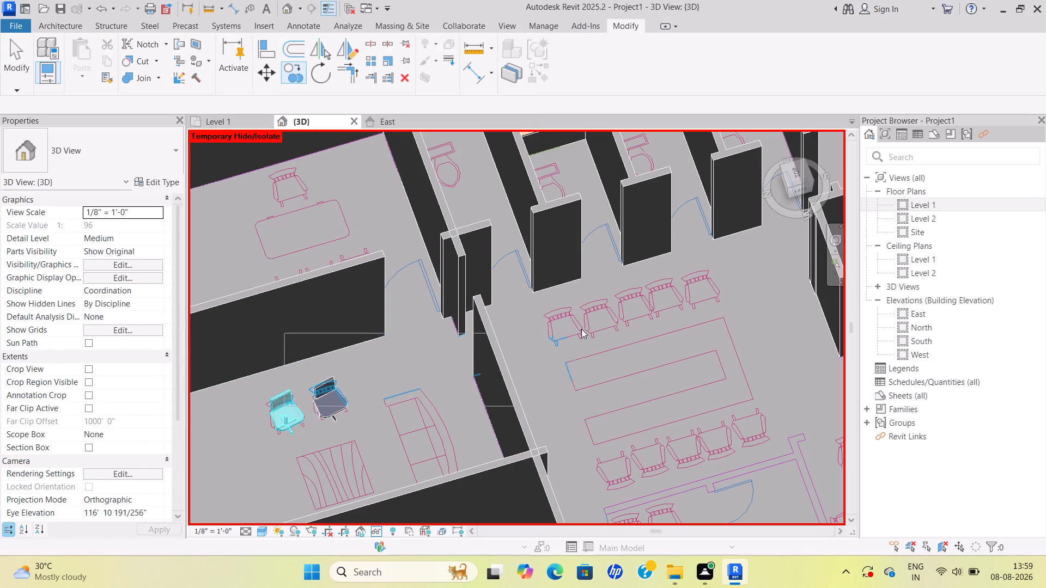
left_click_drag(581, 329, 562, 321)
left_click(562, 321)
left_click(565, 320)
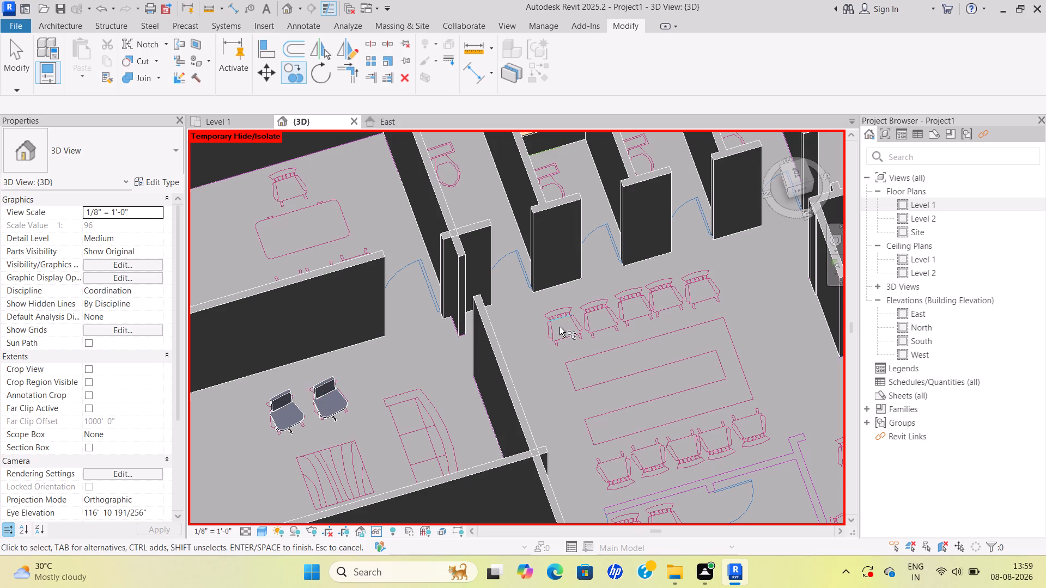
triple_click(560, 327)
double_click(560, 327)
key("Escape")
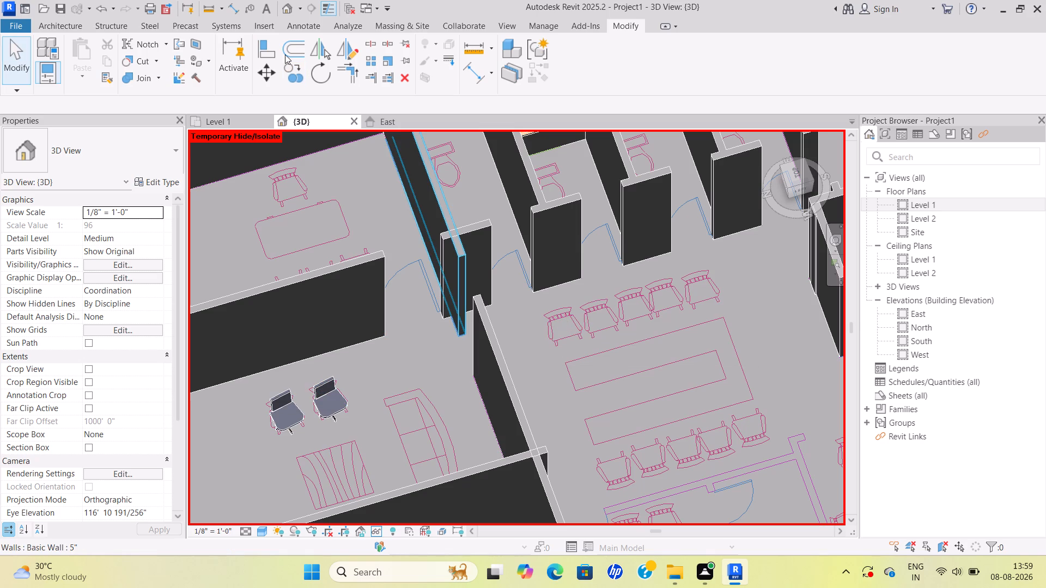
Try to copy the waiting area's Chair-Desk onto the long table's nearest drawn chair, in the row facing the toilets.
left_click(287, 406)
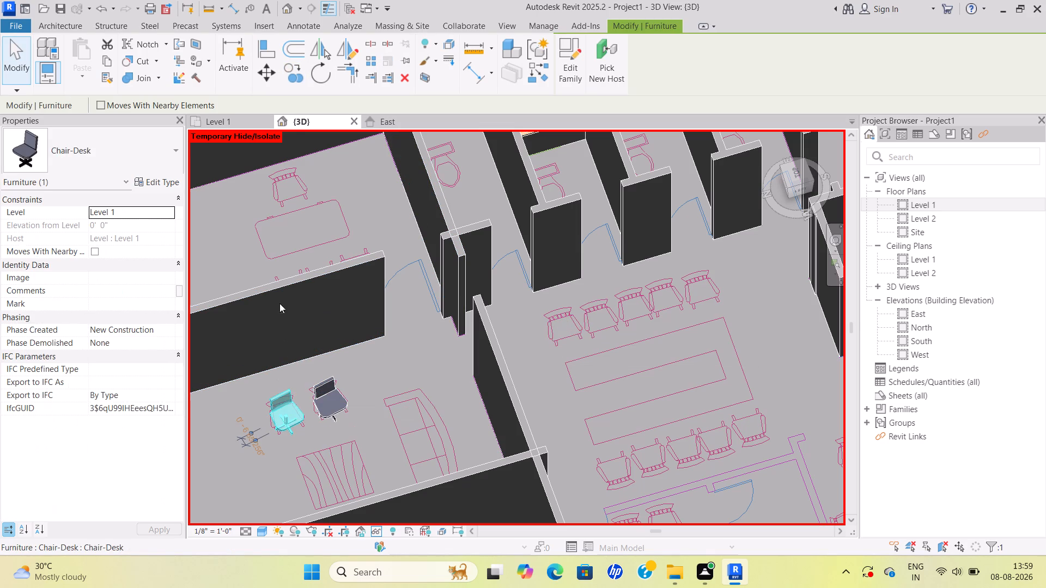
left_click(296, 70)
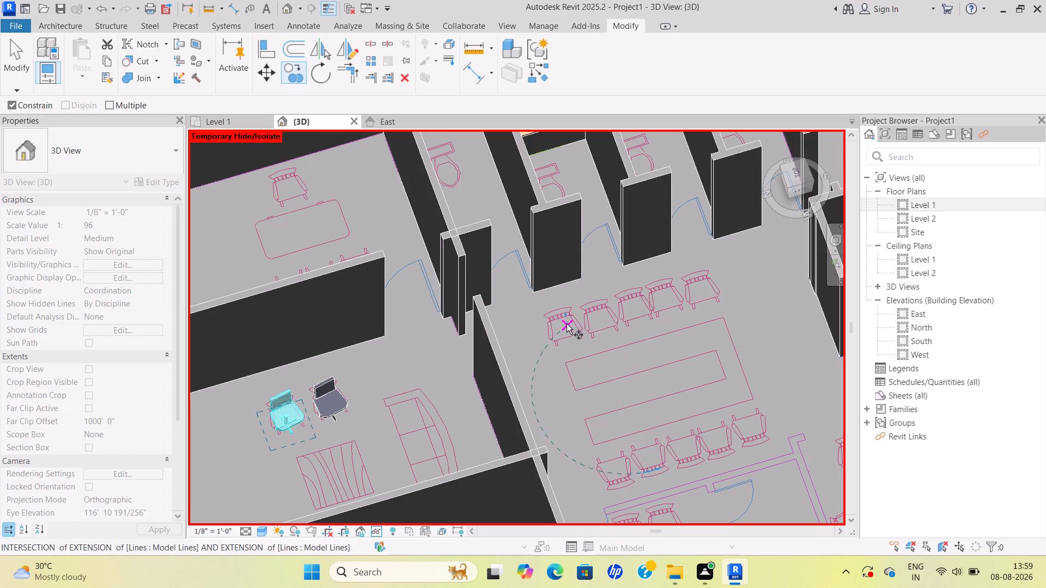
left_click(564, 324)
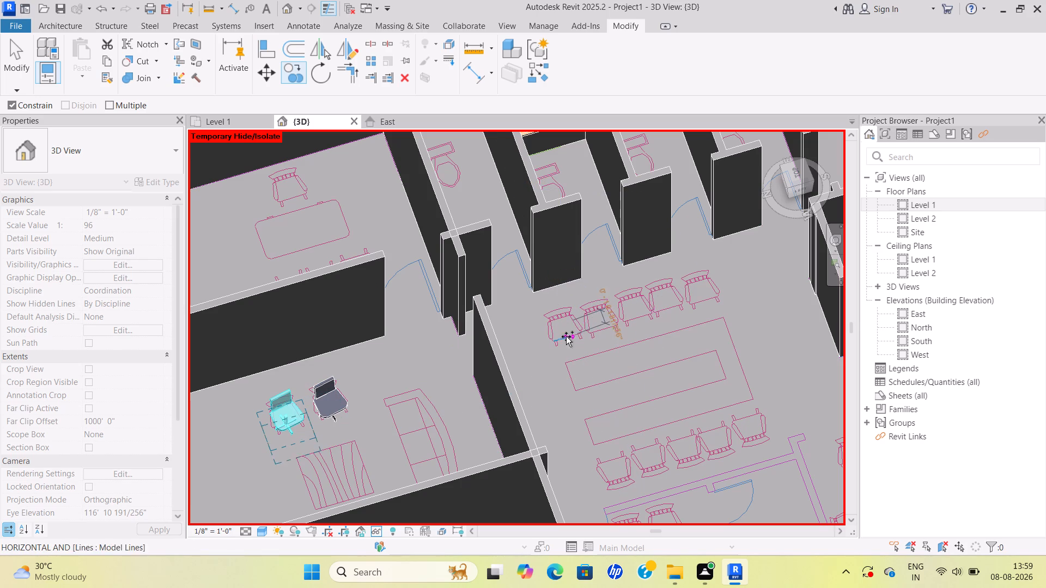
left_click(291, 415)
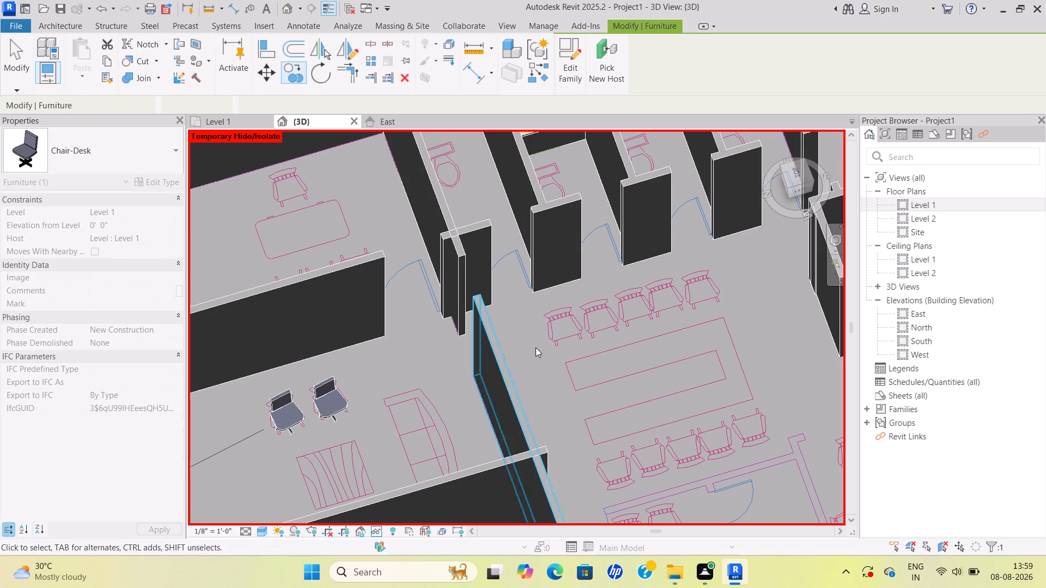
key("Escape")
Copy the waiting area's Chair-Desk onto the first drawn chair of the long table's row facing the toilets.
scroll(610, 309, "down", 3)
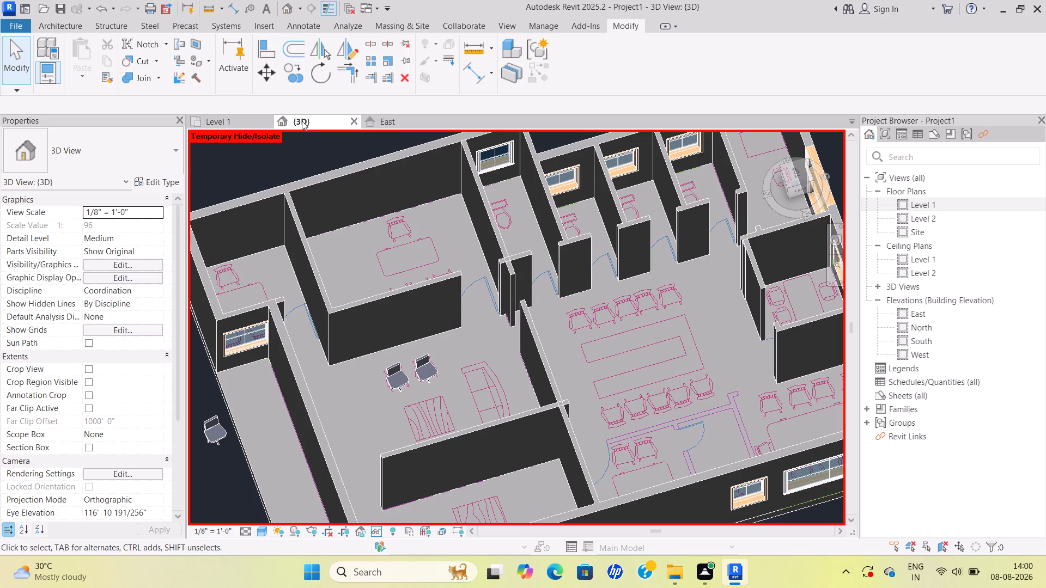
scroll(393, 373, "up", 4)
left_click(389, 379)
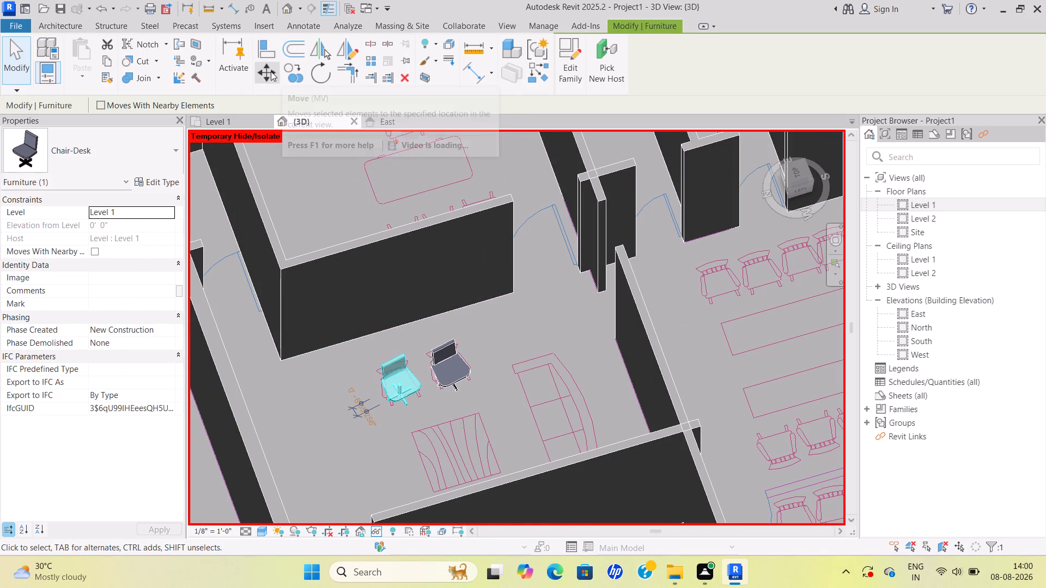
left_click(290, 71)
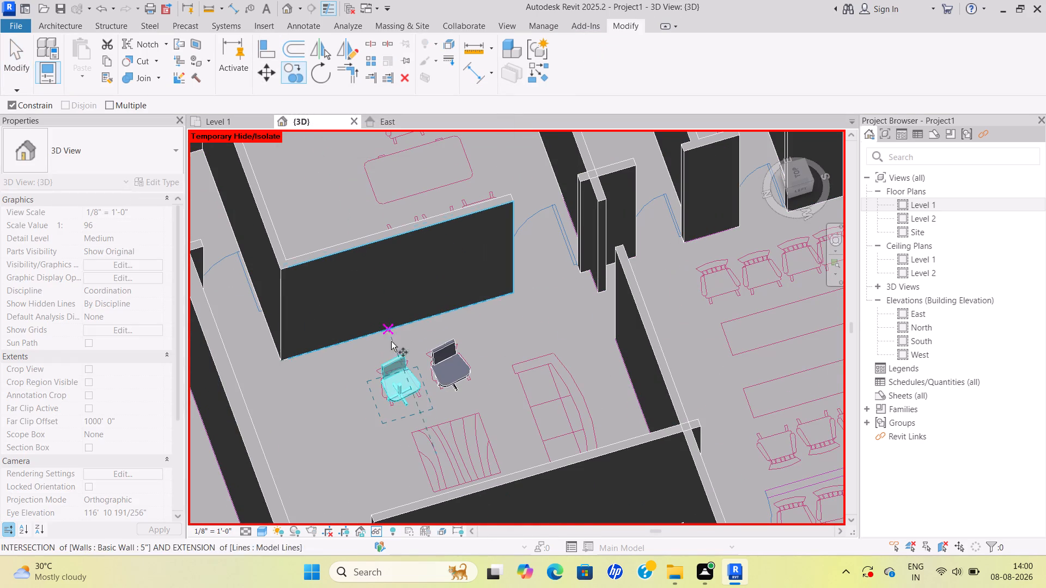
left_click(399, 381)
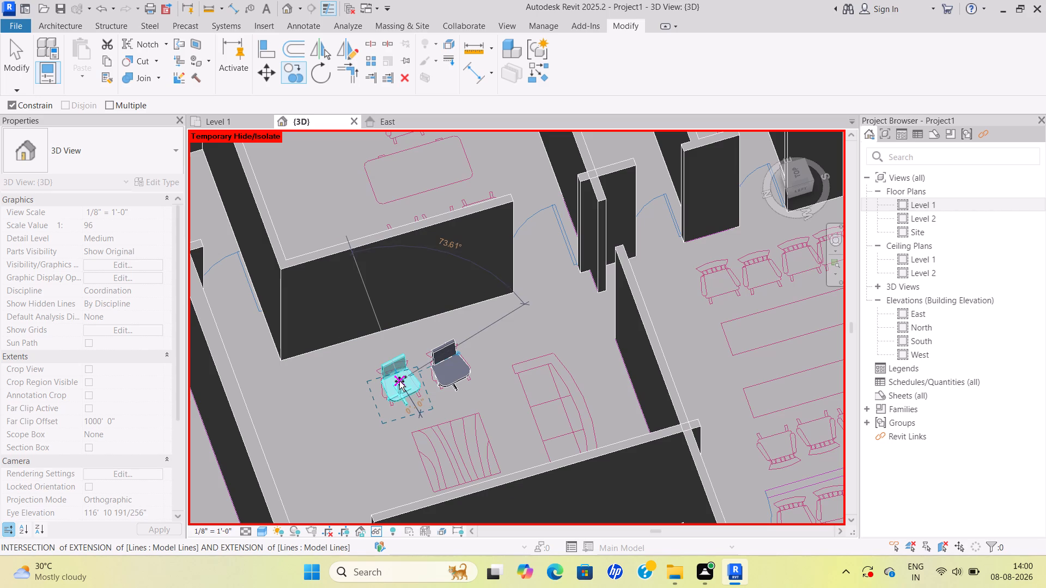
middle_click_drag(703, 328, 472, 393)
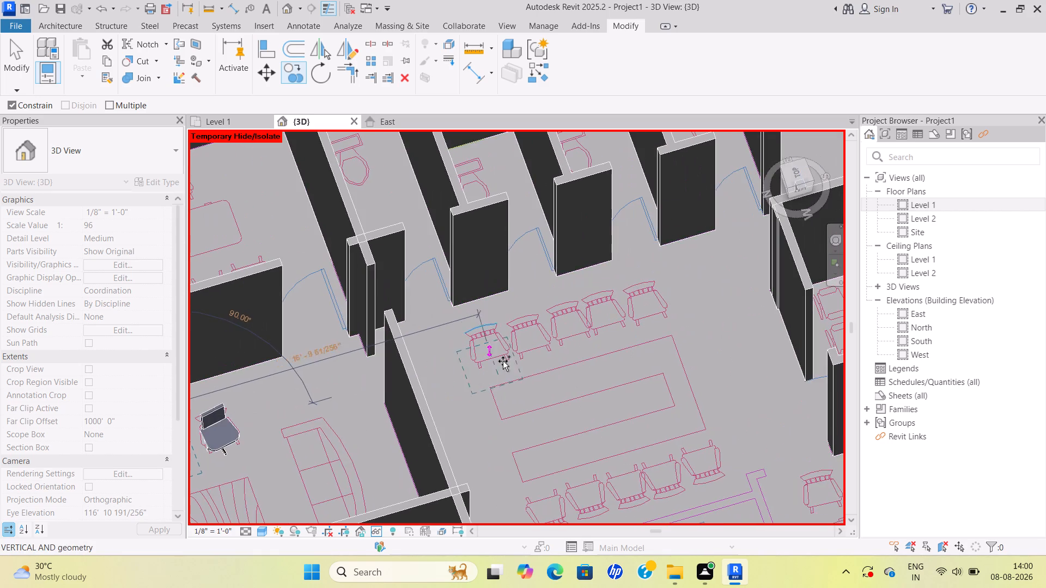
scroll(503, 361, "up", 2)
left_click(488, 339)
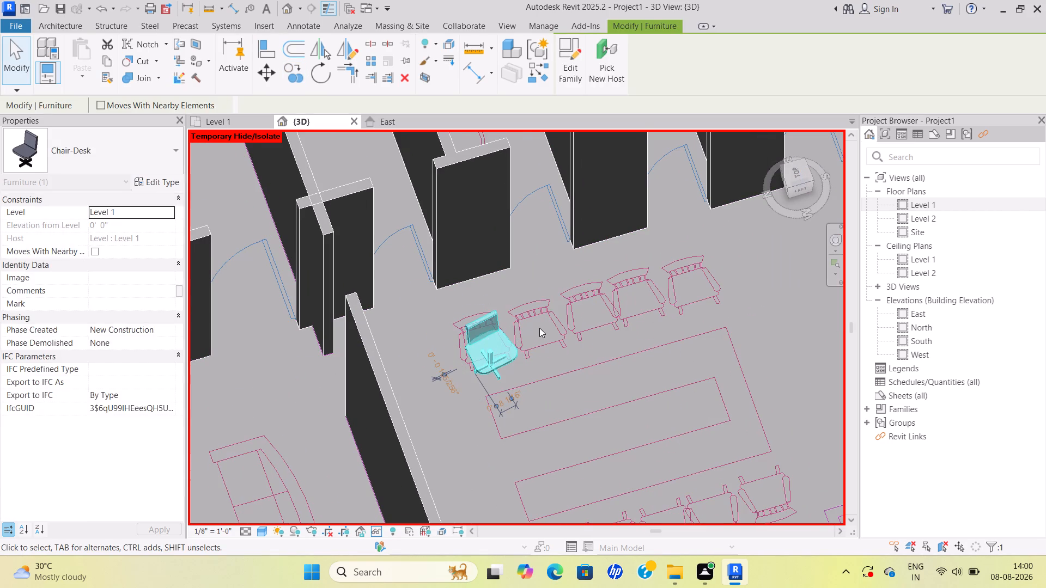
left_click(539, 328)
triple_click(539, 328)
left_click(540, 328)
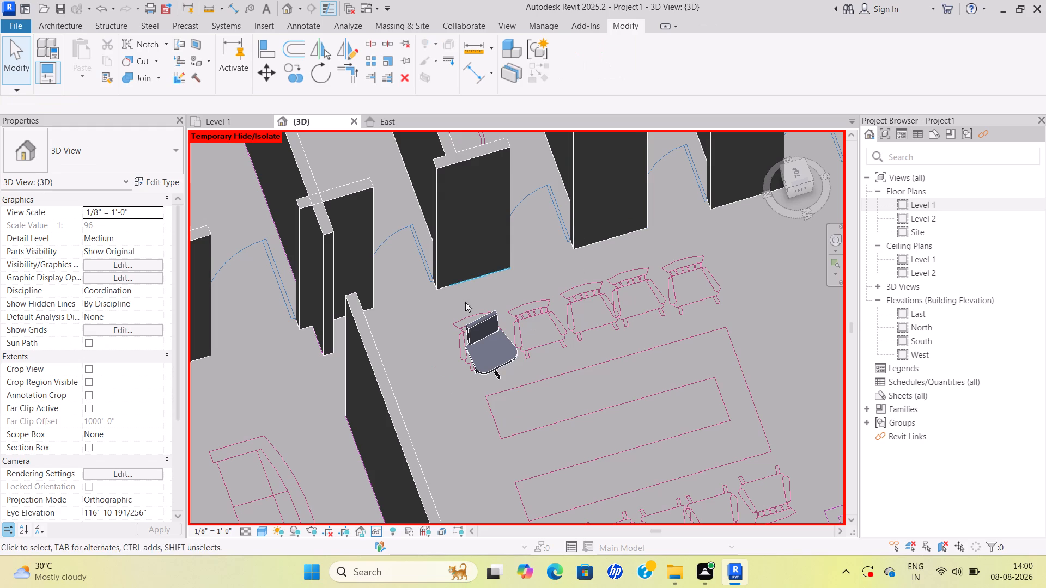
Copy the long table's first Chair-Desk onto the second drawn chair in the same row.
left_click(496, 339)
left_click(293, 75)
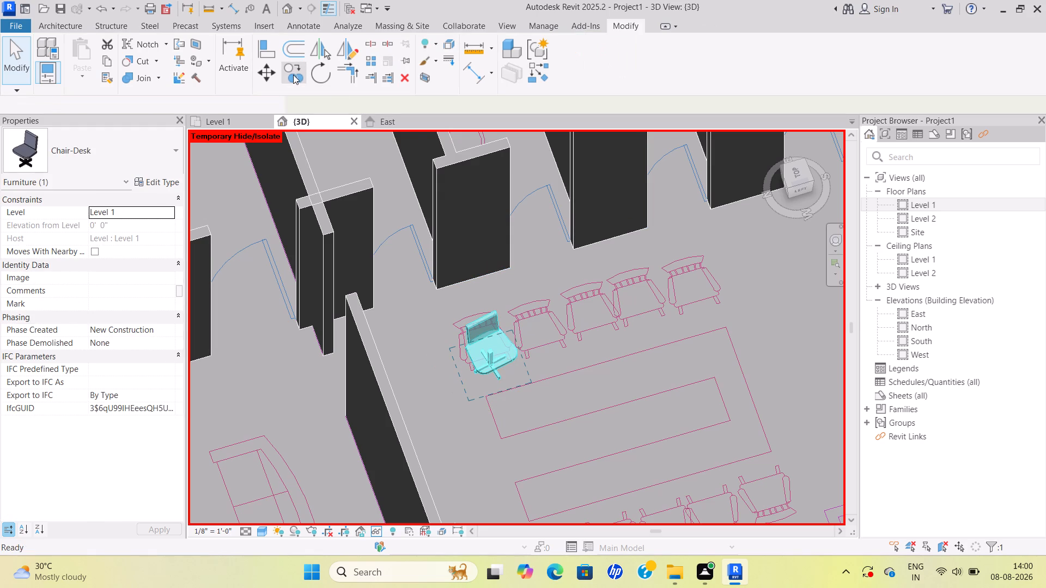
left_click(492, 353)
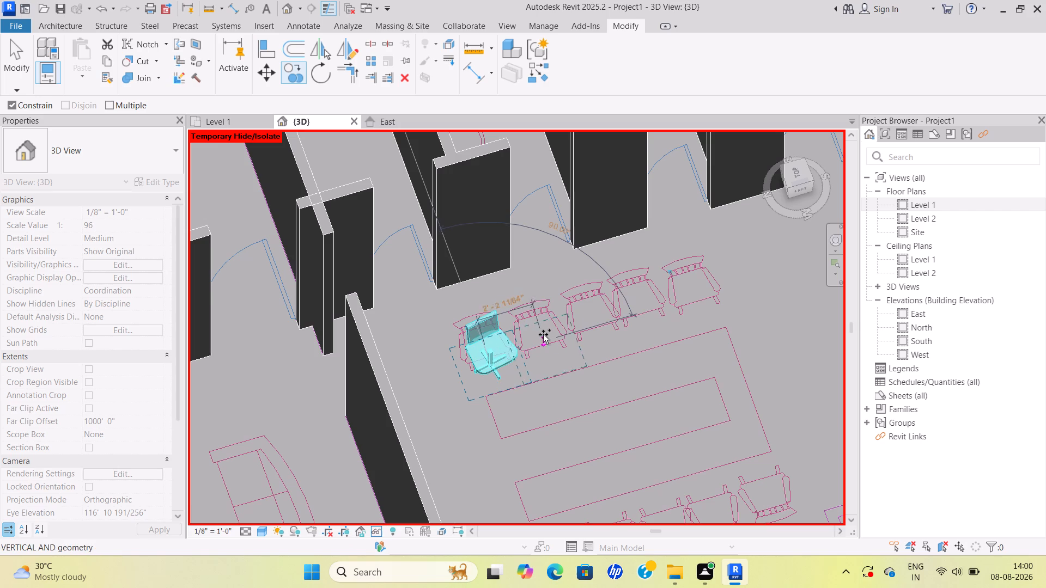
left_click(548, 330)
left_click(587, 314)
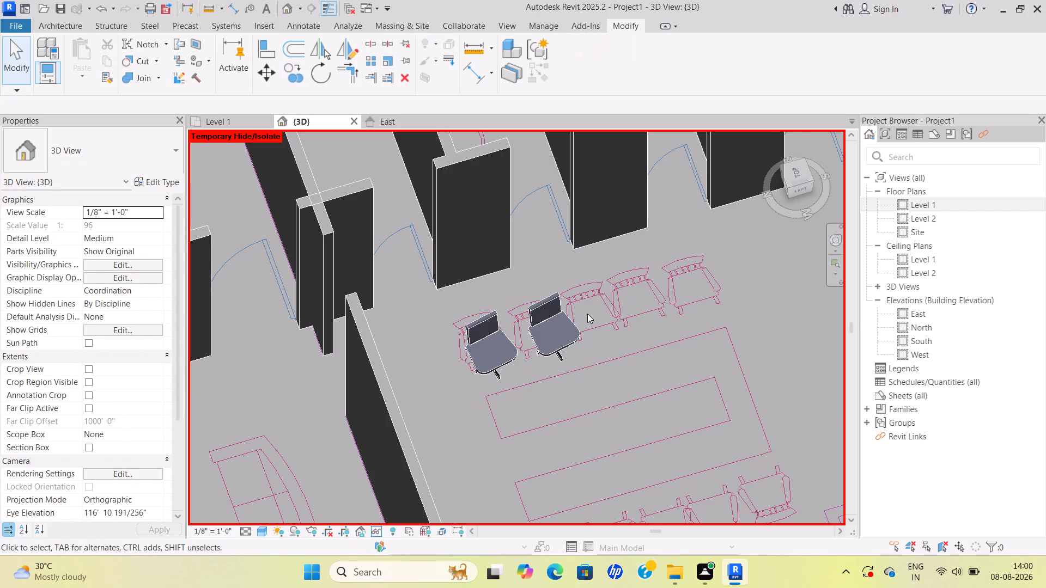
Examine how the two Chair-Desk copies at the long table sit over the drawn chairs.
scroll(588, 314, "down", 5)
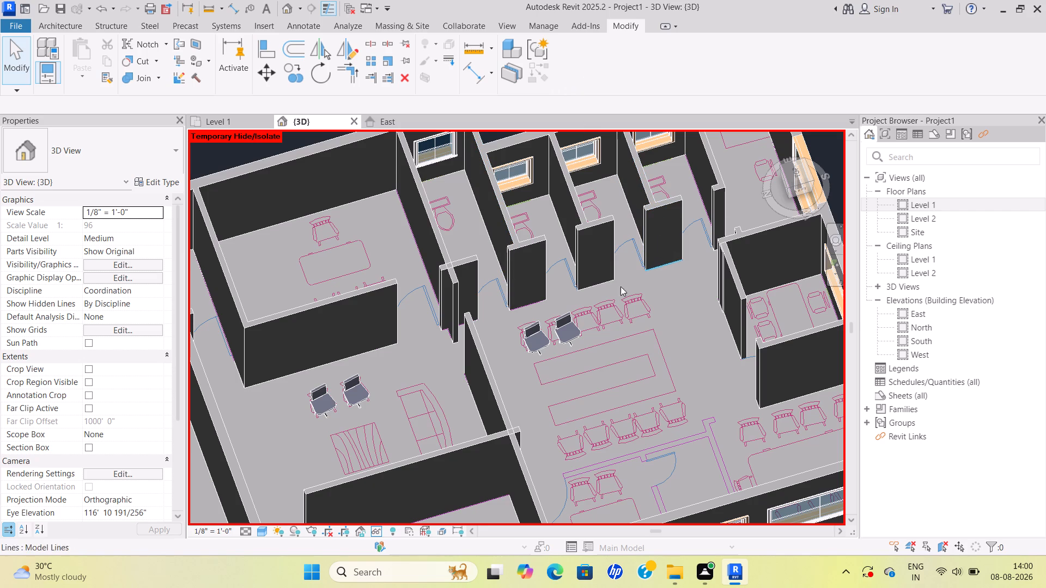
scroll(584, 320, "down", 6)
middle_click_drag(583, 314, 588, 309)
scroll(576, 315, "up", 4)
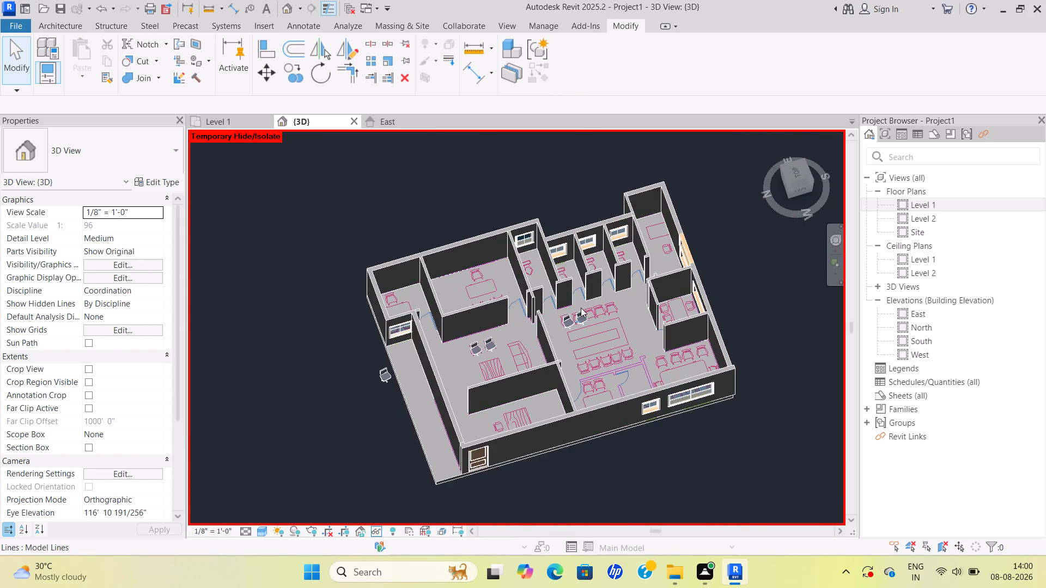
scroll(581, 308, "up", 13)
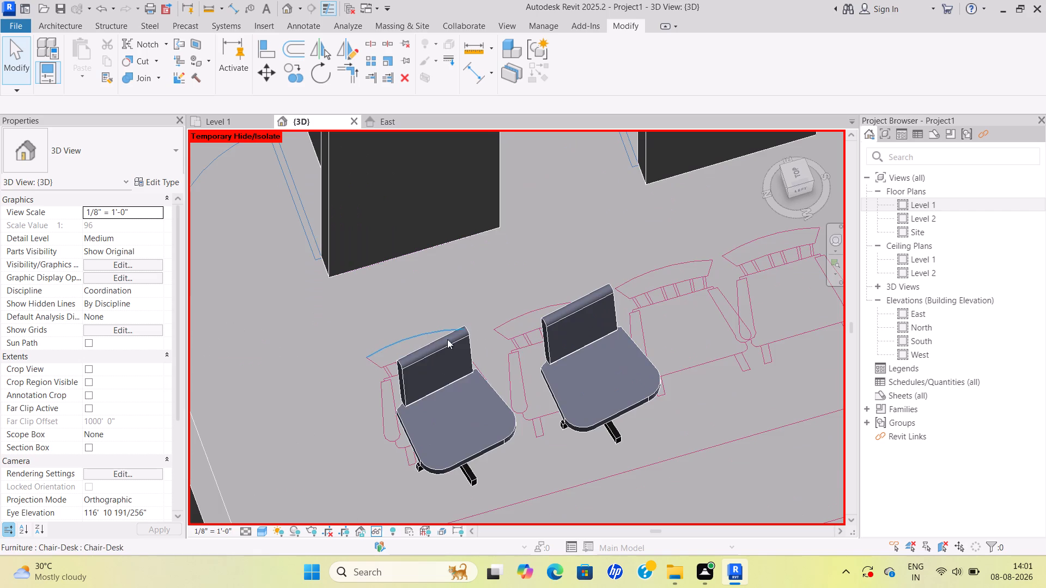
scroll(536, 367, "down", 4)
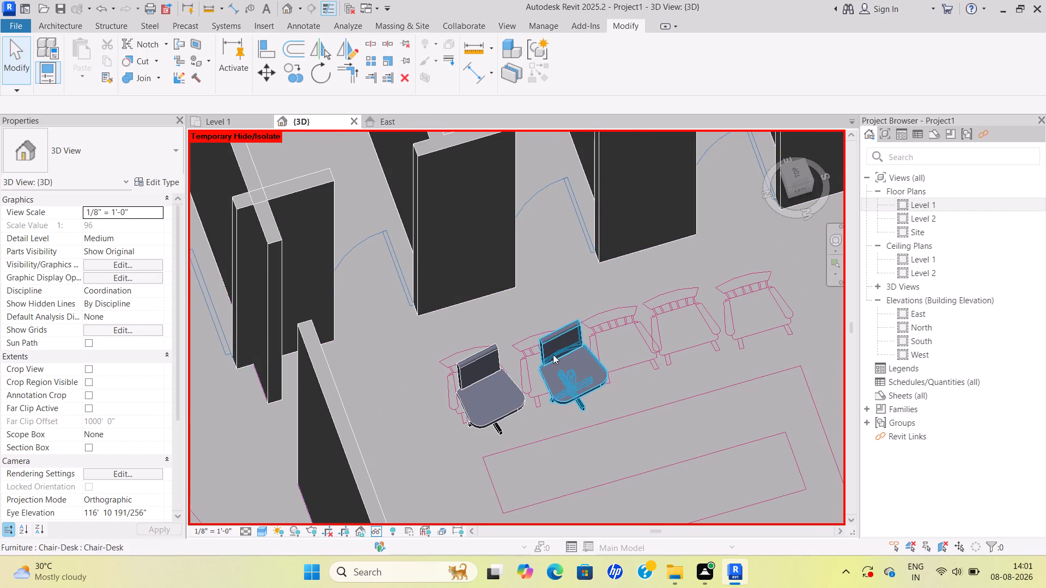
scroll(595, 367, "down", 1)
scroll(556, 342, "down", 6)
middle_click_drag(562, 323, 584, 315)
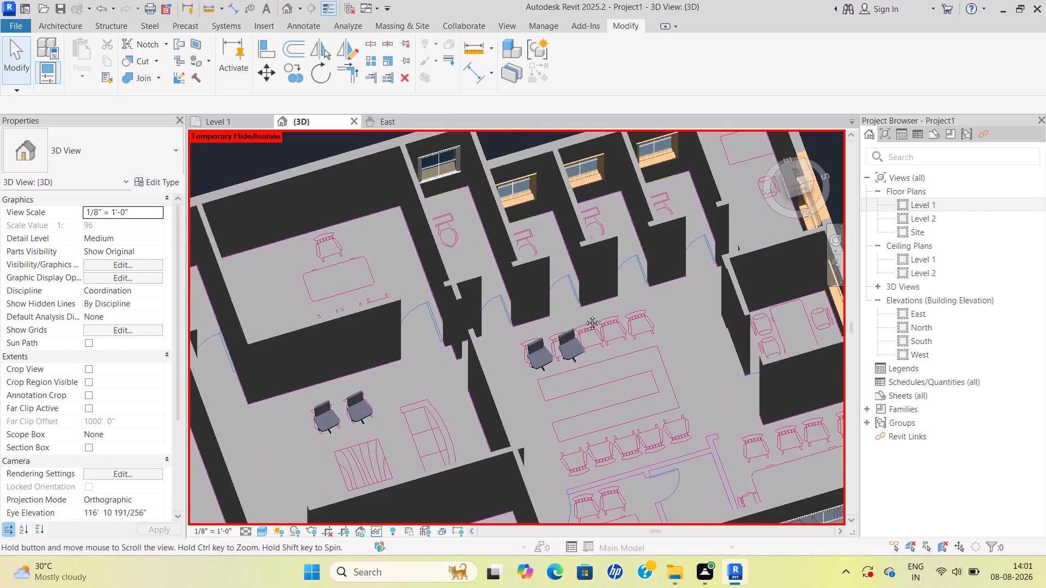
middle_click_drag(584, 315, 589, 312)
scroll(574, 336, "up", 4)
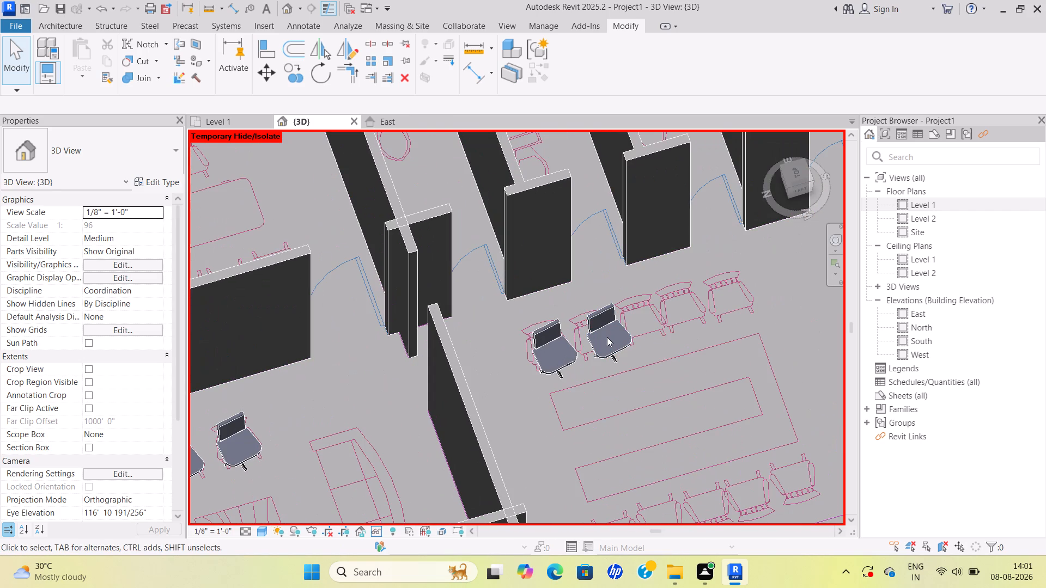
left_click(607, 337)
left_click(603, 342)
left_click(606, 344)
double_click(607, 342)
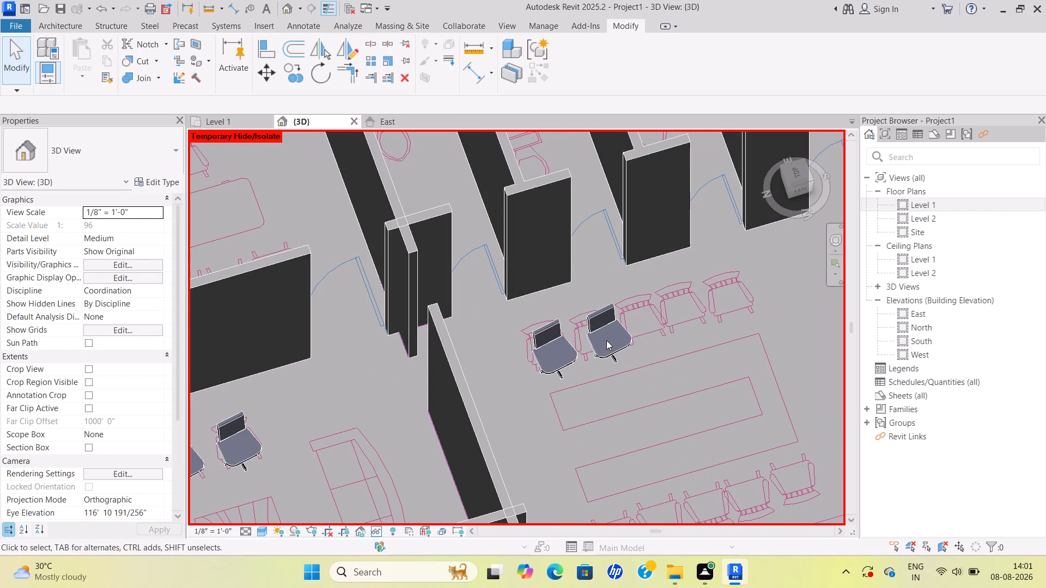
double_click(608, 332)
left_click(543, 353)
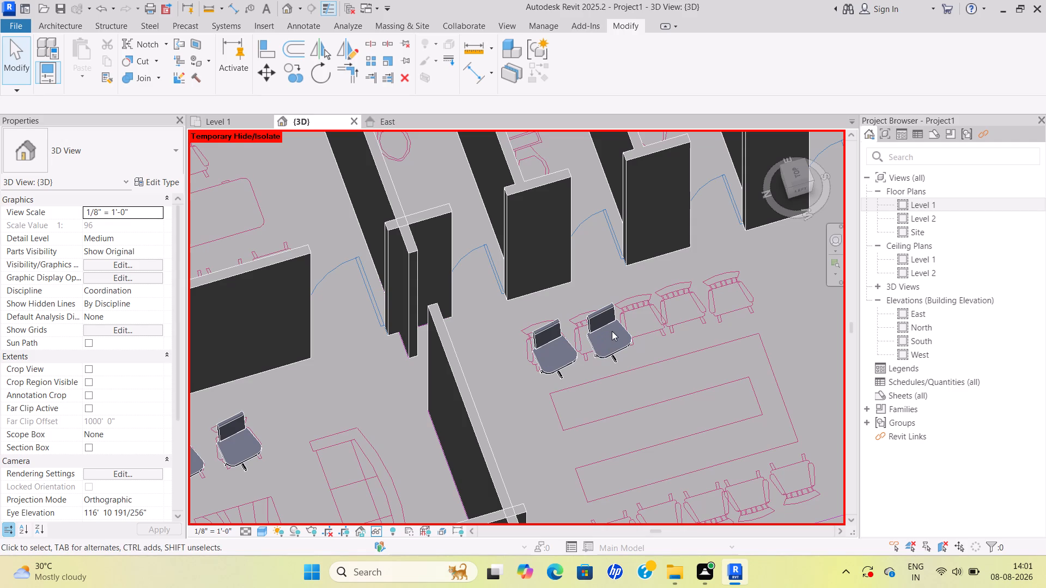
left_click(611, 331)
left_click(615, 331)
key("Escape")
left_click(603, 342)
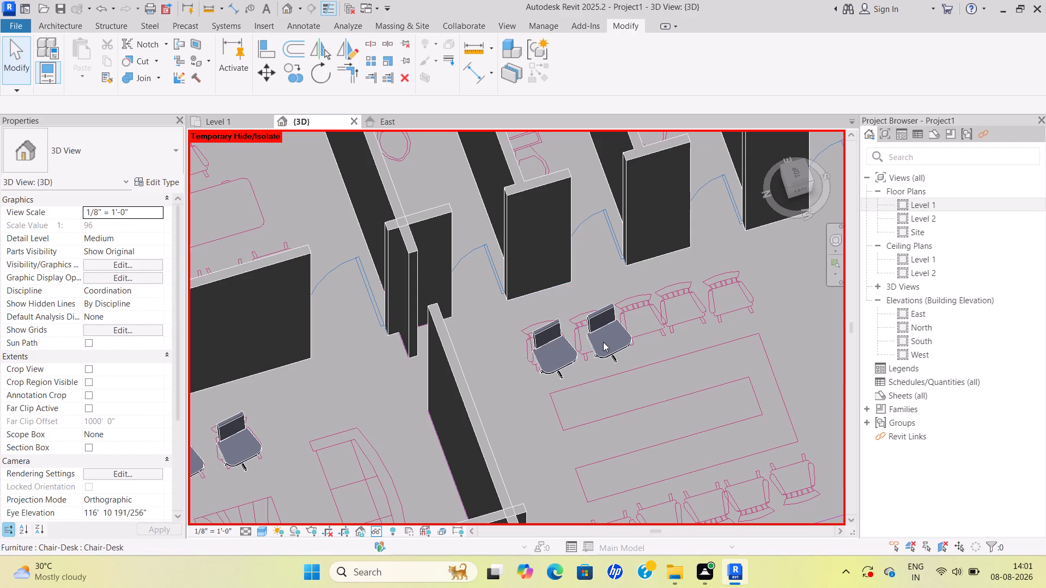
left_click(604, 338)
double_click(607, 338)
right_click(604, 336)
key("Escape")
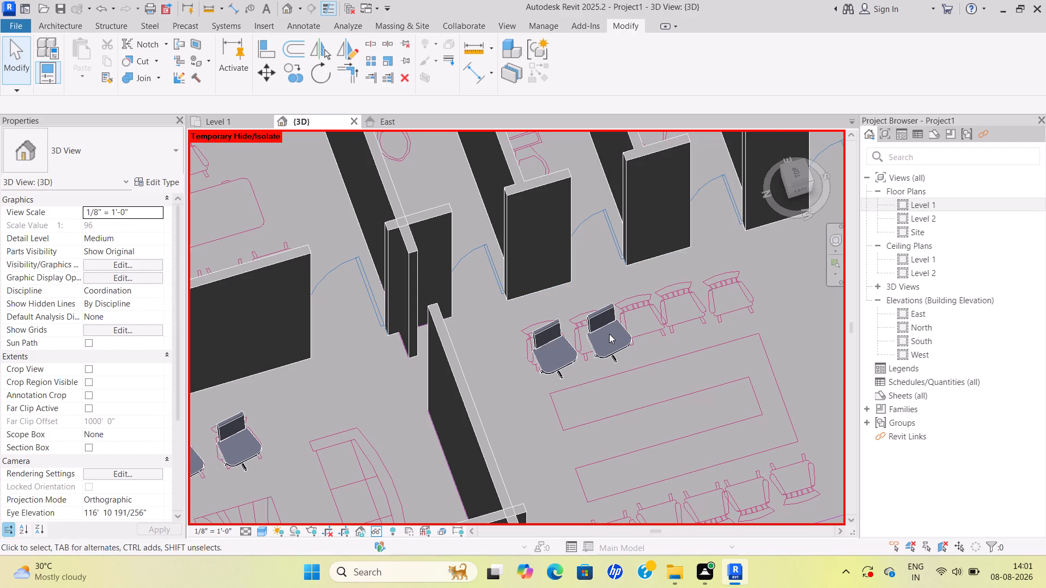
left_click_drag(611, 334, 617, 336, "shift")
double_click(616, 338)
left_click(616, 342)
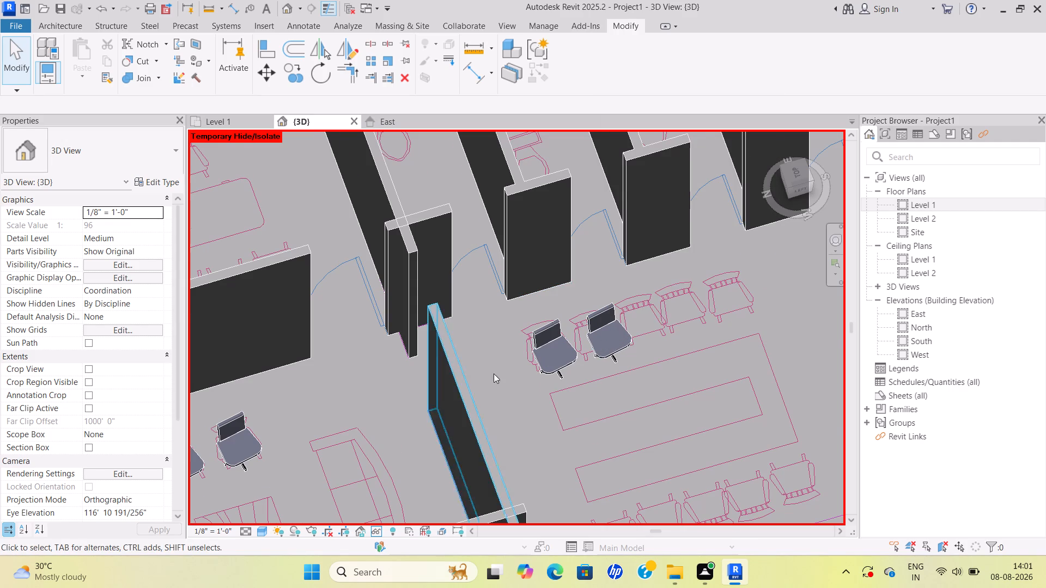
Rotate the Chair-Desk at the long table's second drawn chair about its own centre.
scroll(504, 373, "down", 6)
scroll(540, 351, "up", 5)
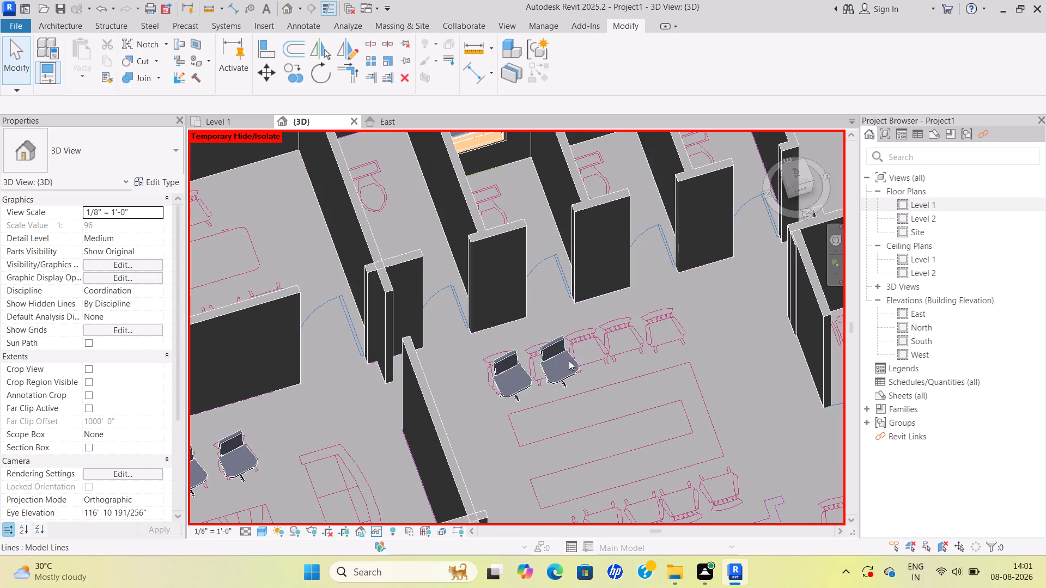
left_click(569, 360)
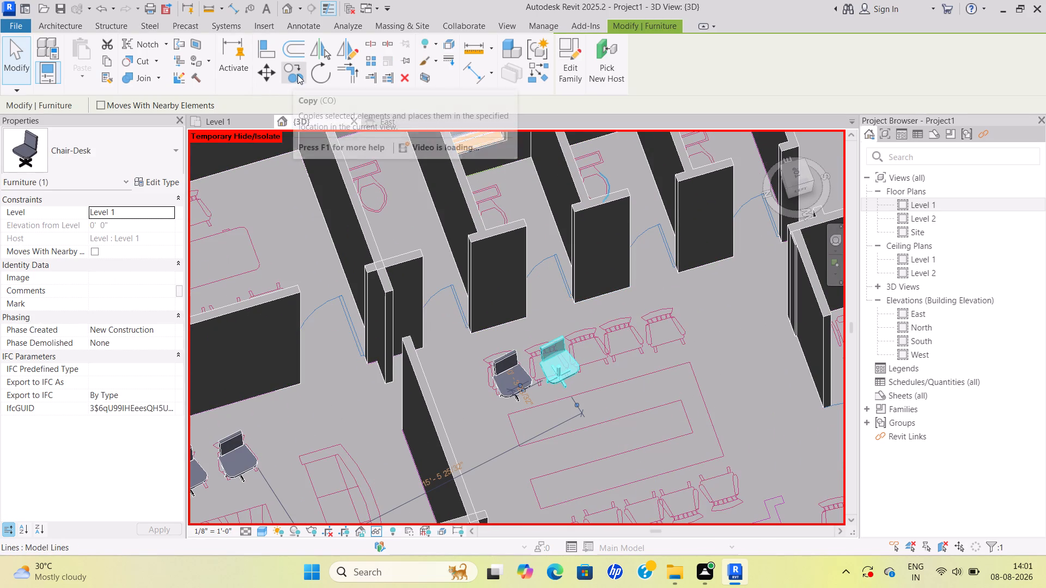
left_click(314, 76)
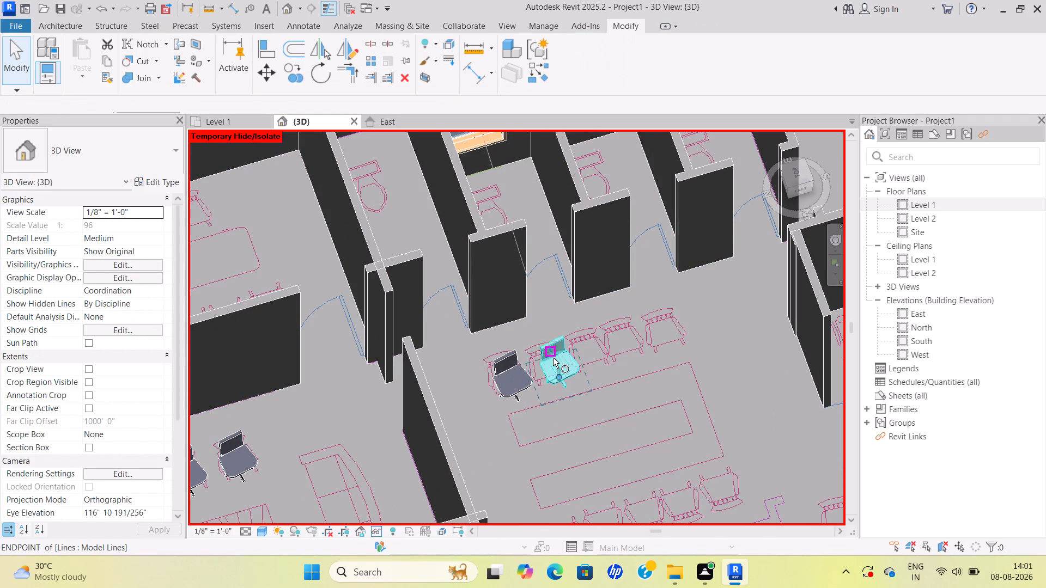
left_click(553, 358)
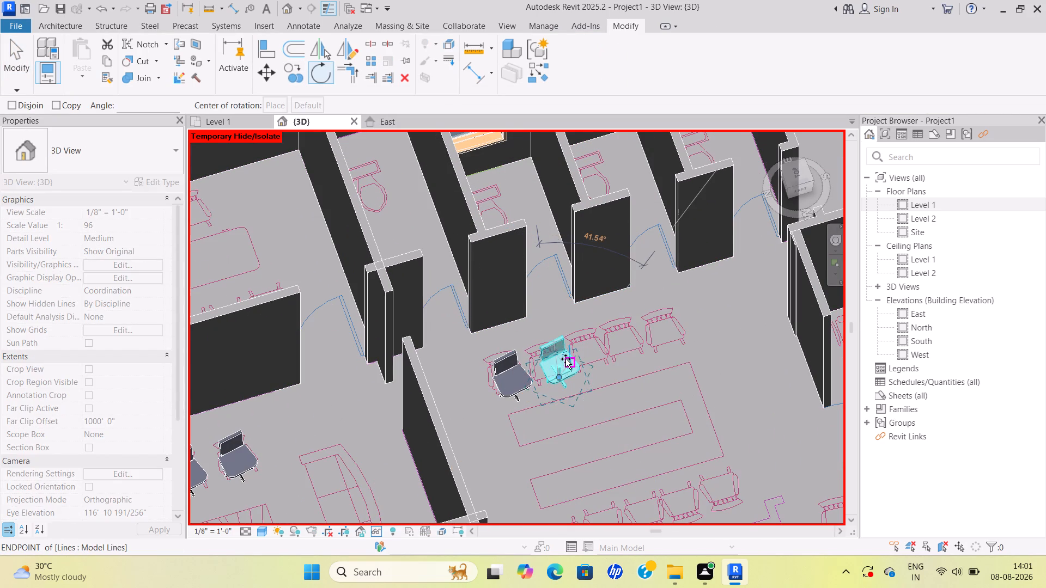
left_click(555, 350)
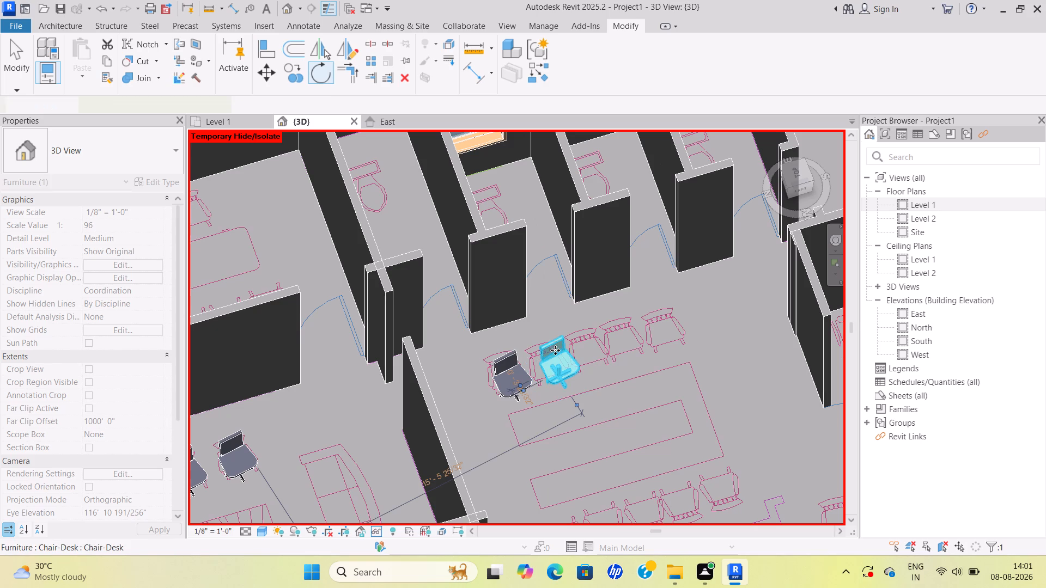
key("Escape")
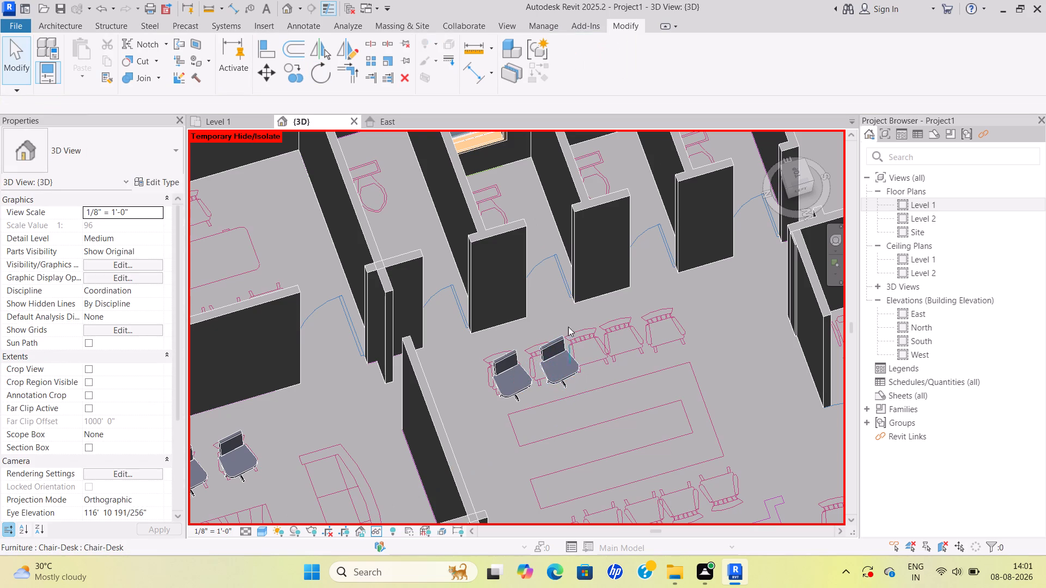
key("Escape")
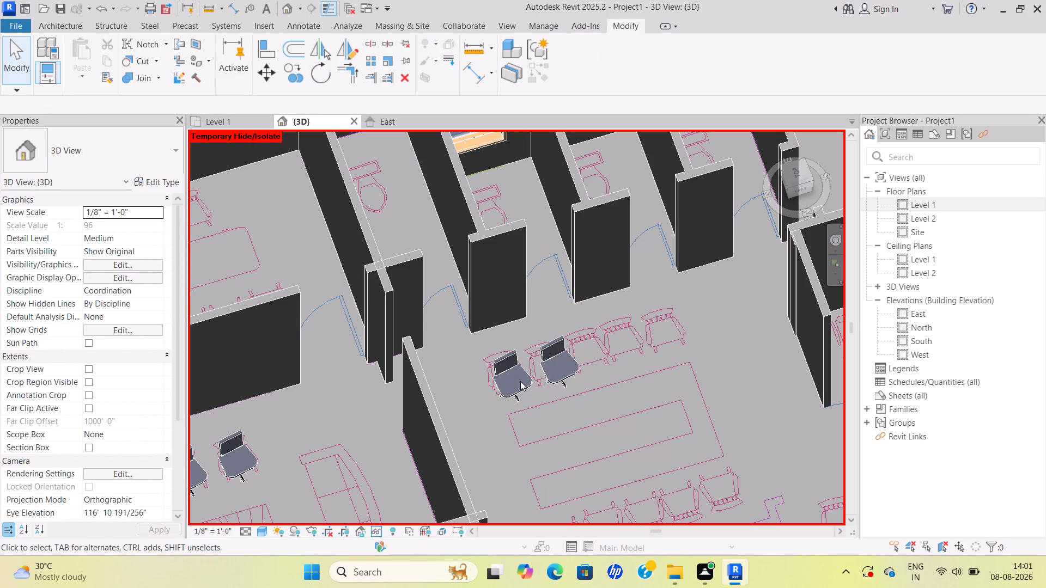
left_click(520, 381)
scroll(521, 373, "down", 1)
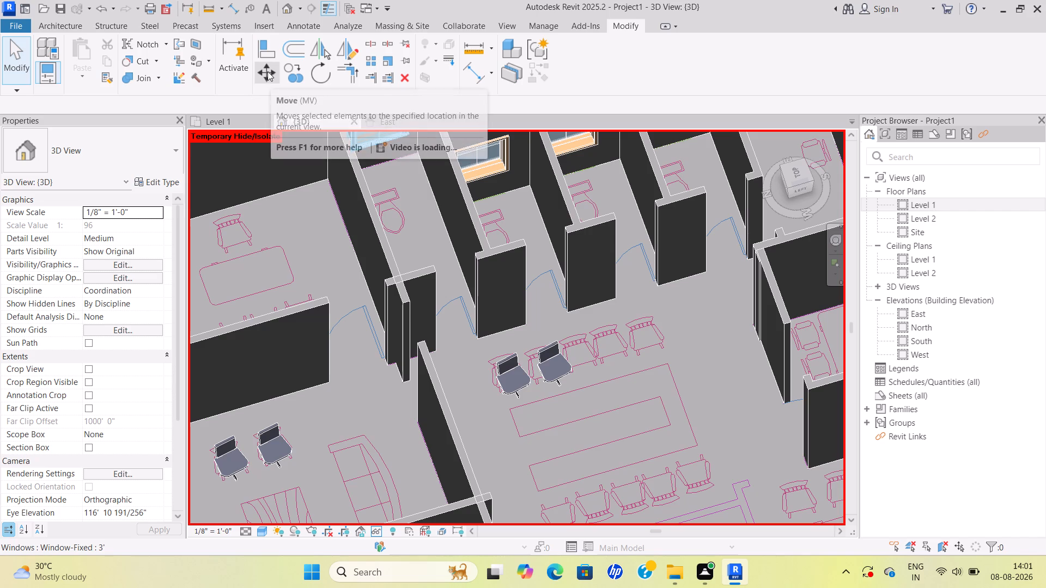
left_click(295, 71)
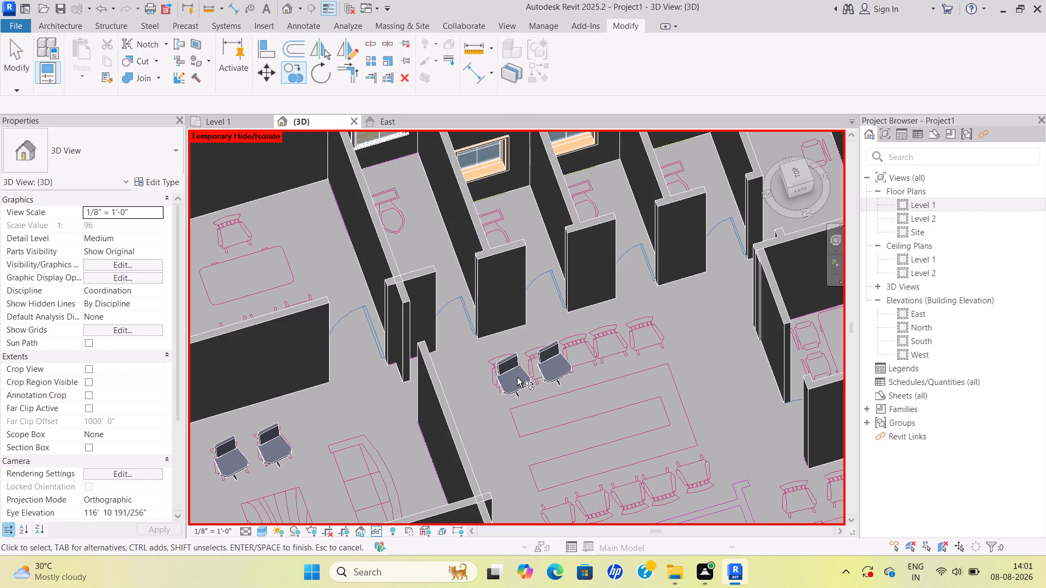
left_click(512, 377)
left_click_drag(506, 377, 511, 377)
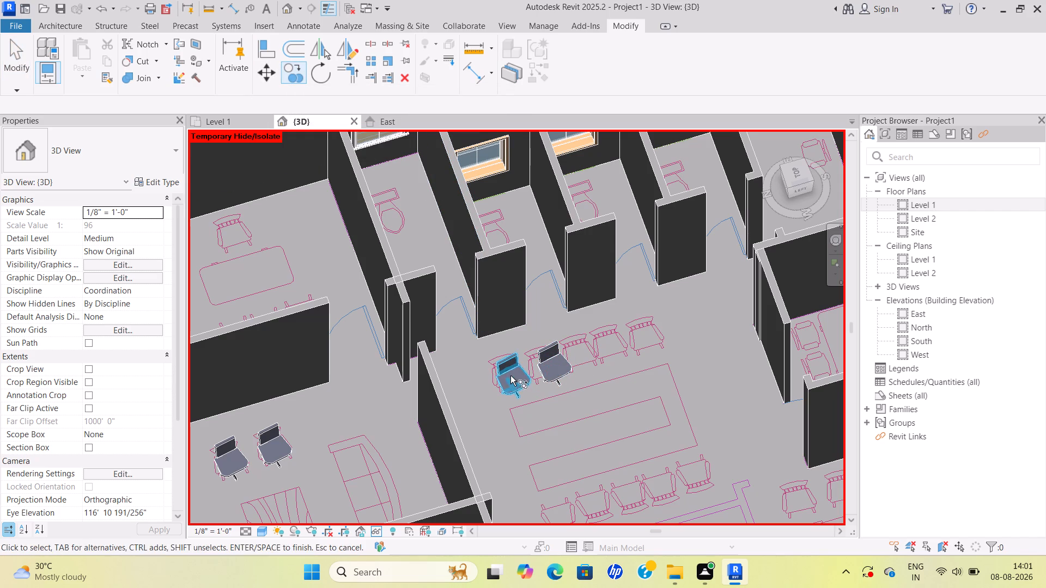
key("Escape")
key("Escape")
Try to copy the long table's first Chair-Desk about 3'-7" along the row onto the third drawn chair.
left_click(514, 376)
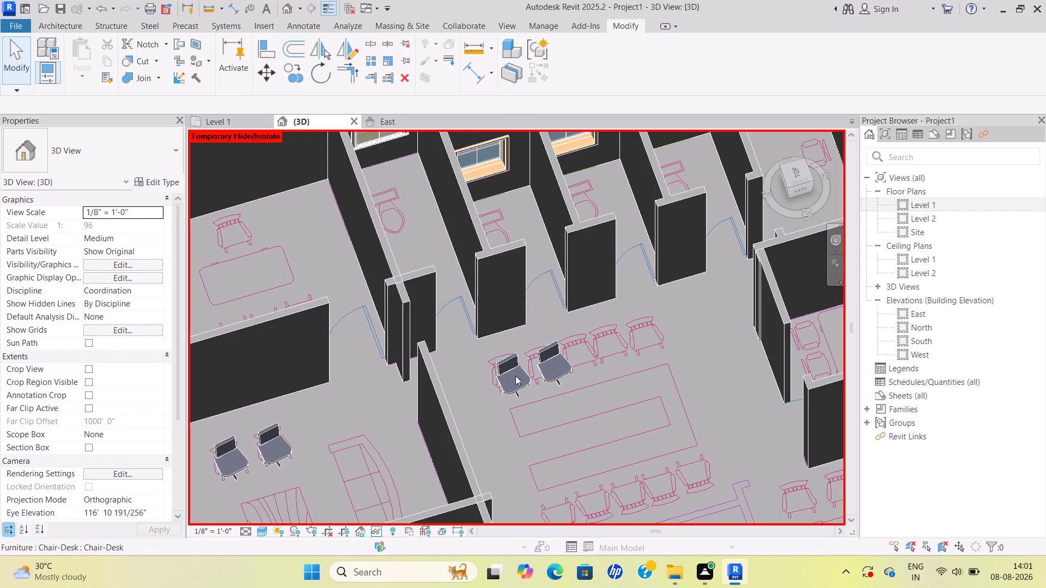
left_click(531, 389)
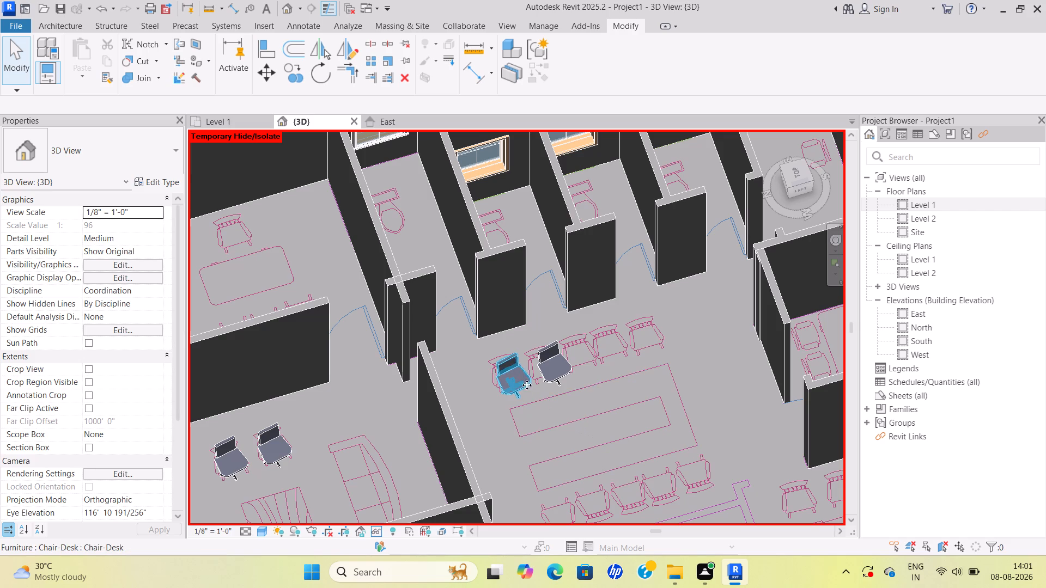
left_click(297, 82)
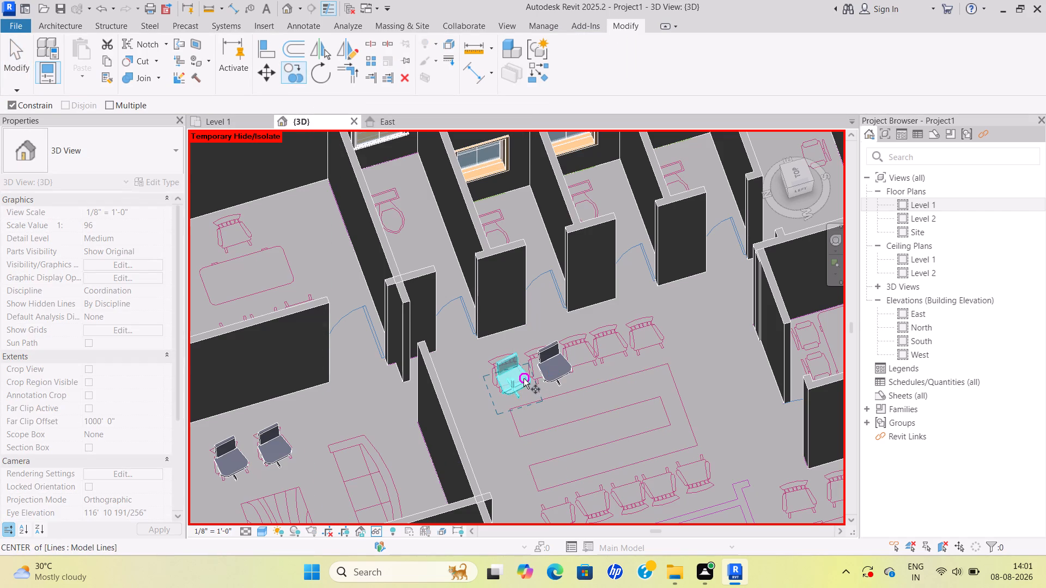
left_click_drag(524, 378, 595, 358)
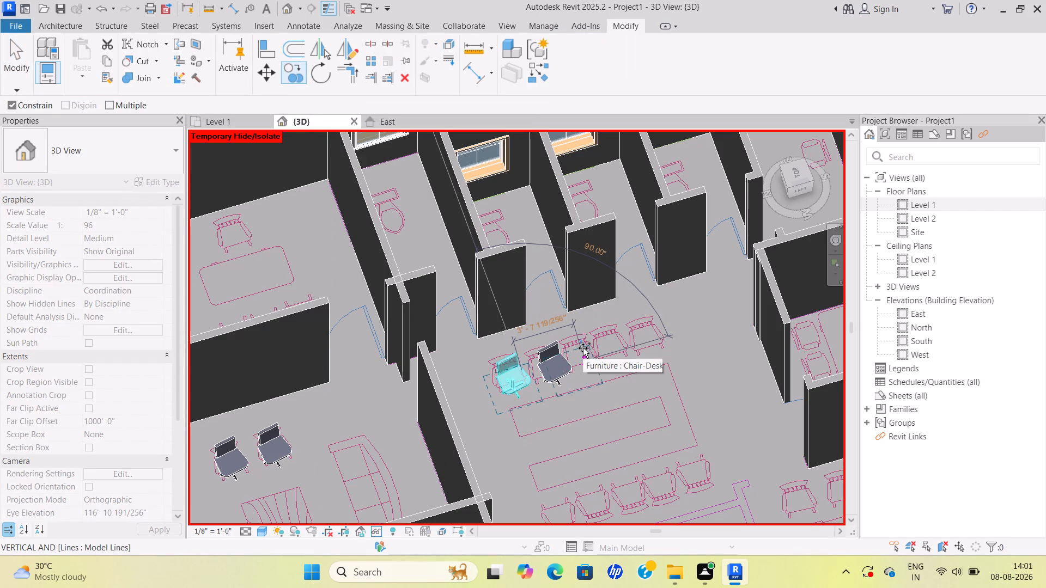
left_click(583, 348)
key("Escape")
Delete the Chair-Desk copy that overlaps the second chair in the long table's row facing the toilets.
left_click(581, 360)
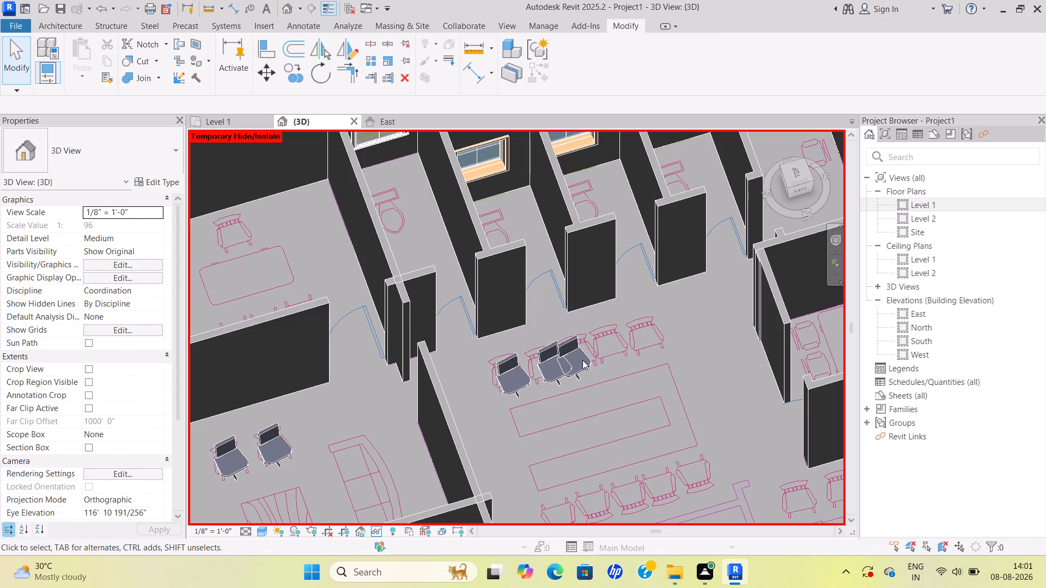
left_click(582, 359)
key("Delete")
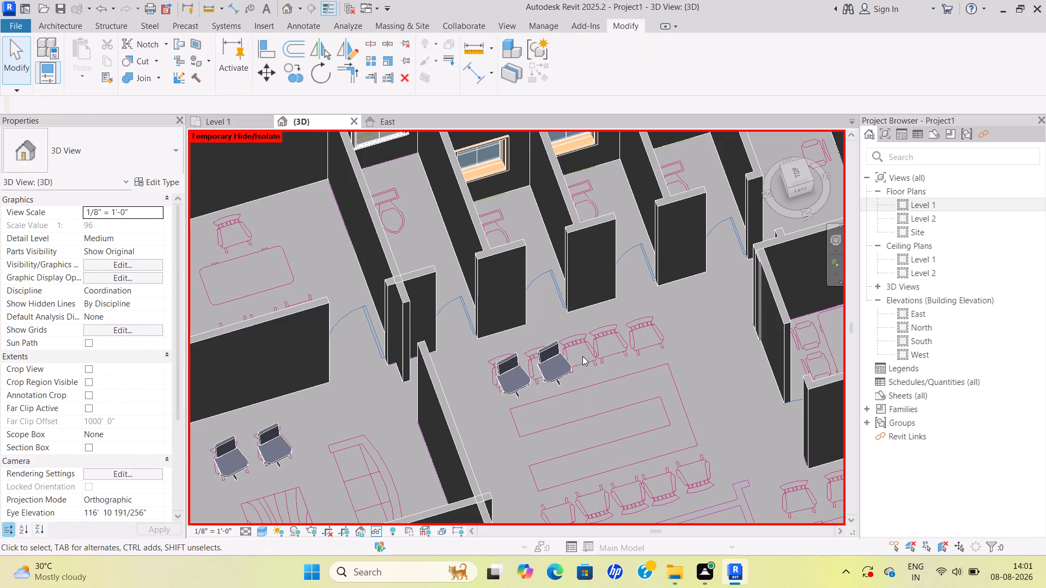
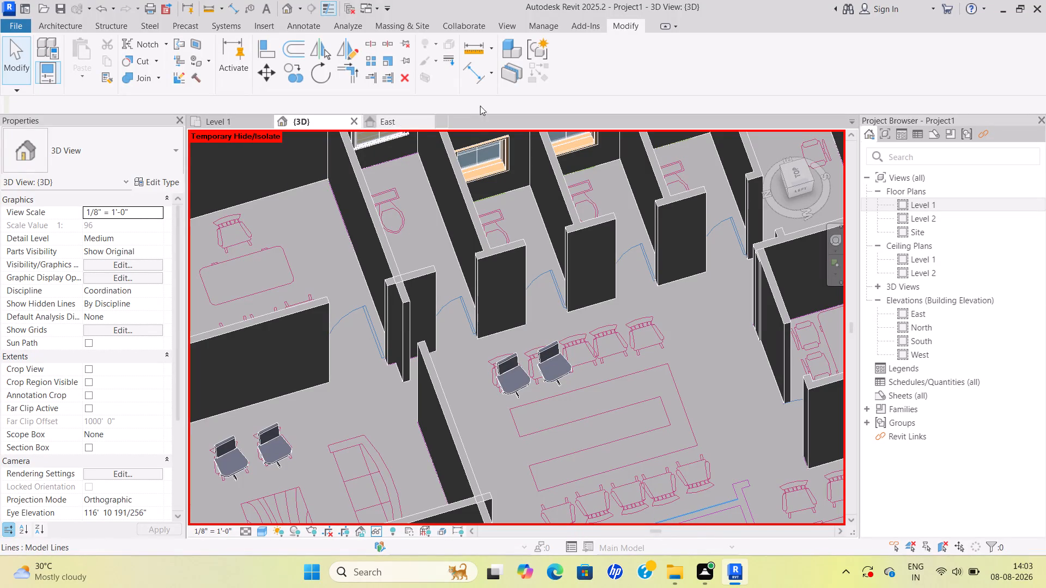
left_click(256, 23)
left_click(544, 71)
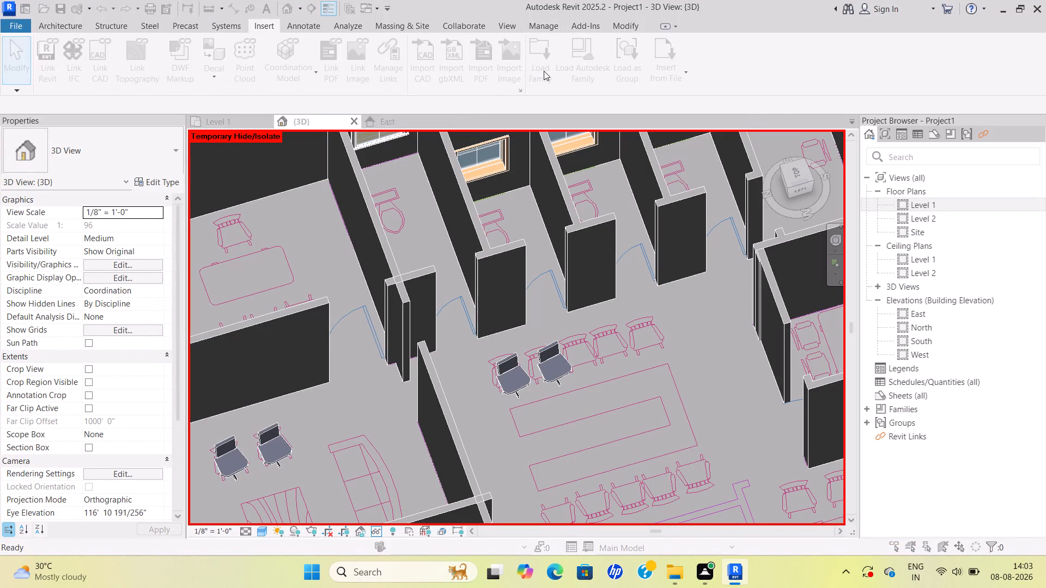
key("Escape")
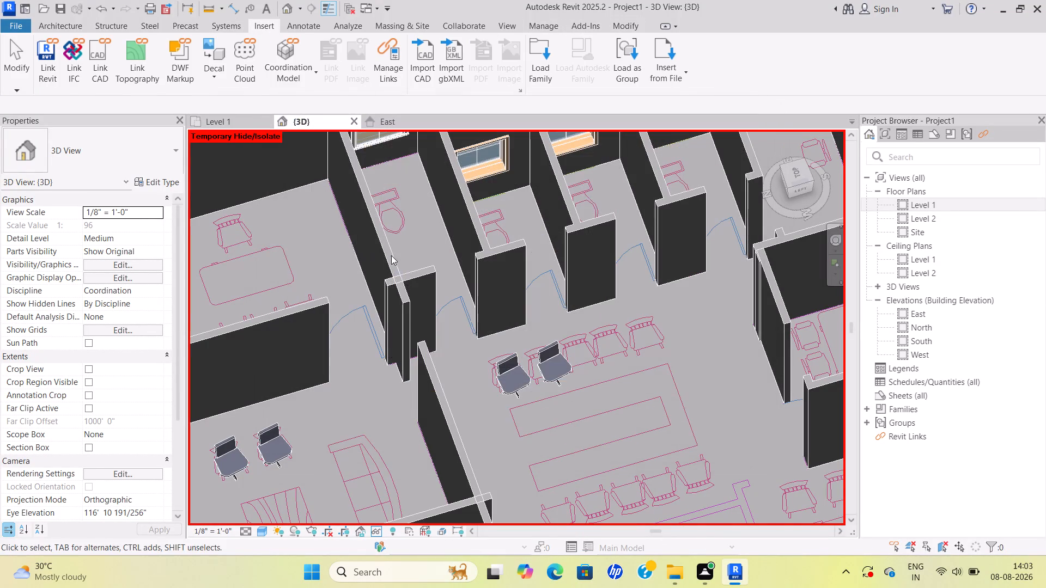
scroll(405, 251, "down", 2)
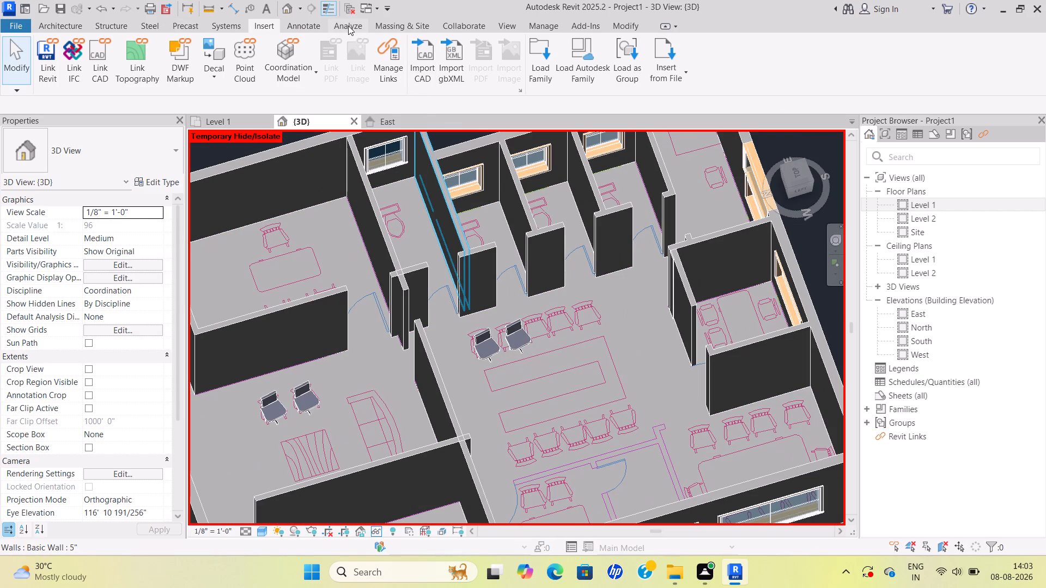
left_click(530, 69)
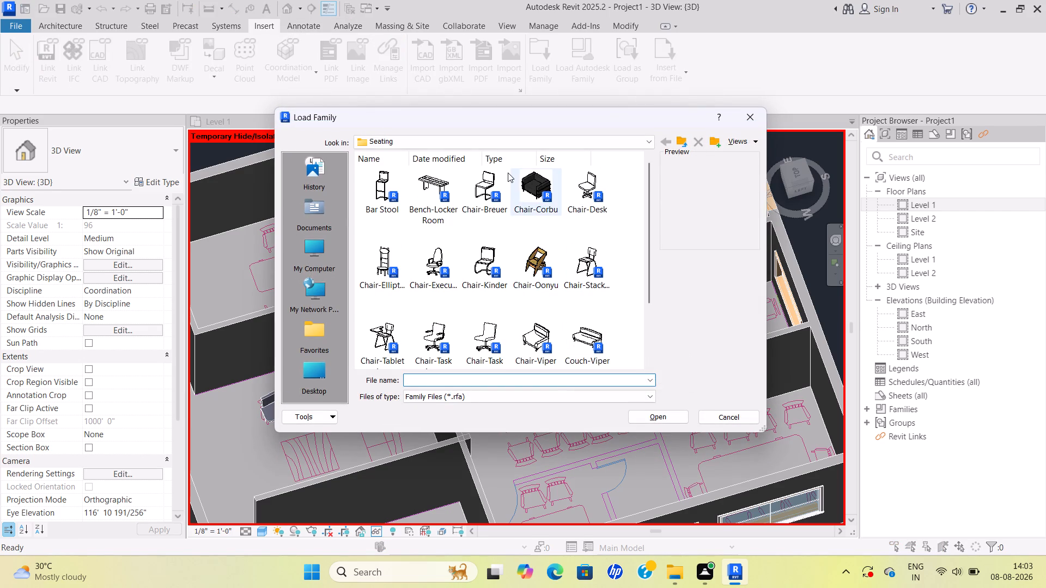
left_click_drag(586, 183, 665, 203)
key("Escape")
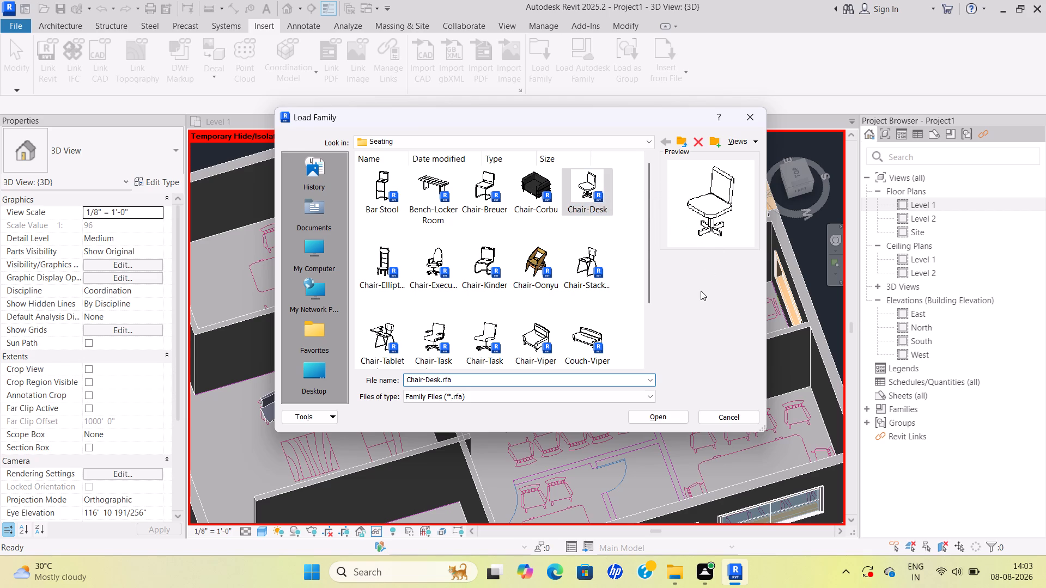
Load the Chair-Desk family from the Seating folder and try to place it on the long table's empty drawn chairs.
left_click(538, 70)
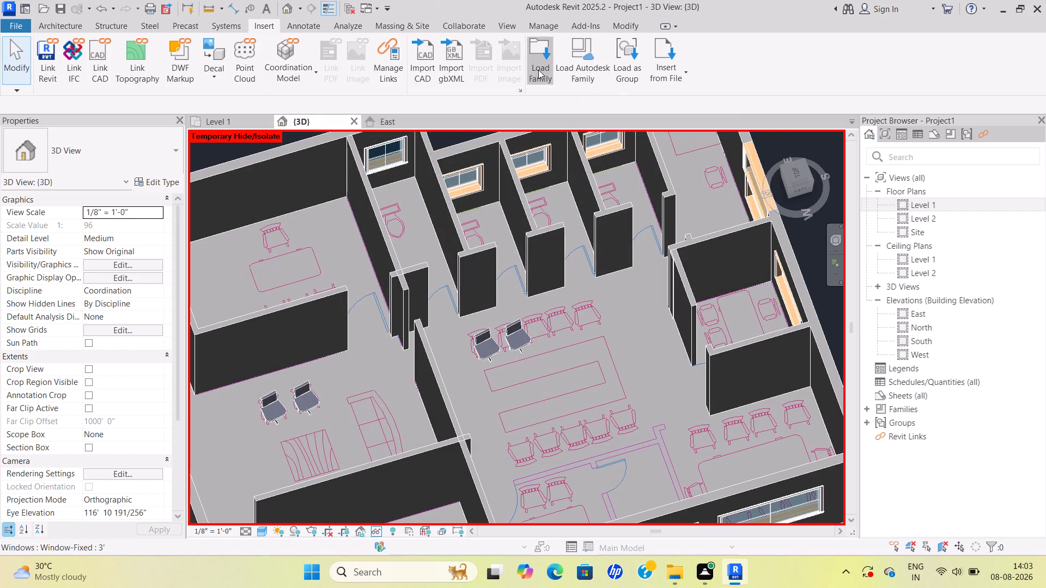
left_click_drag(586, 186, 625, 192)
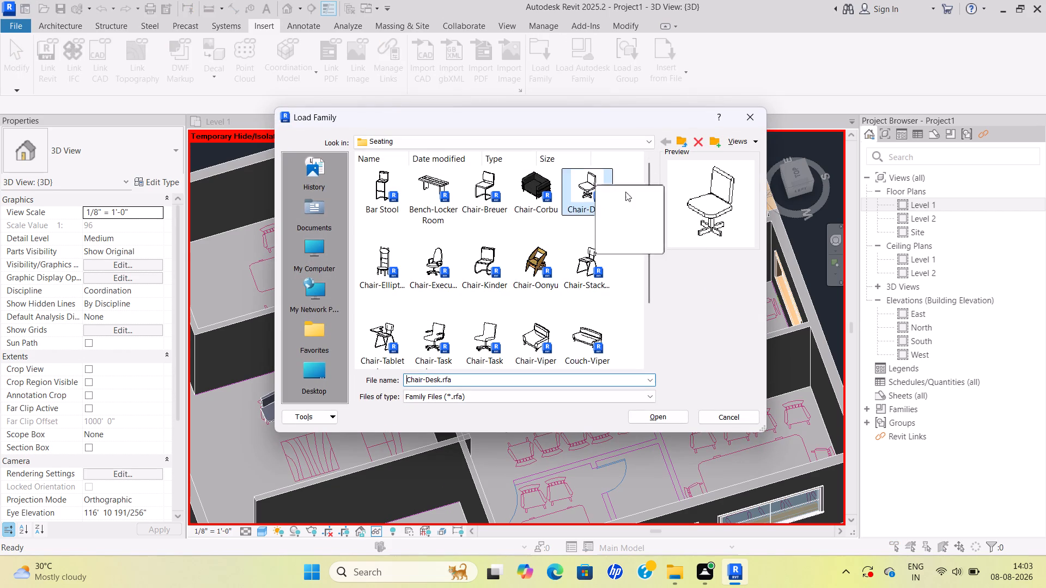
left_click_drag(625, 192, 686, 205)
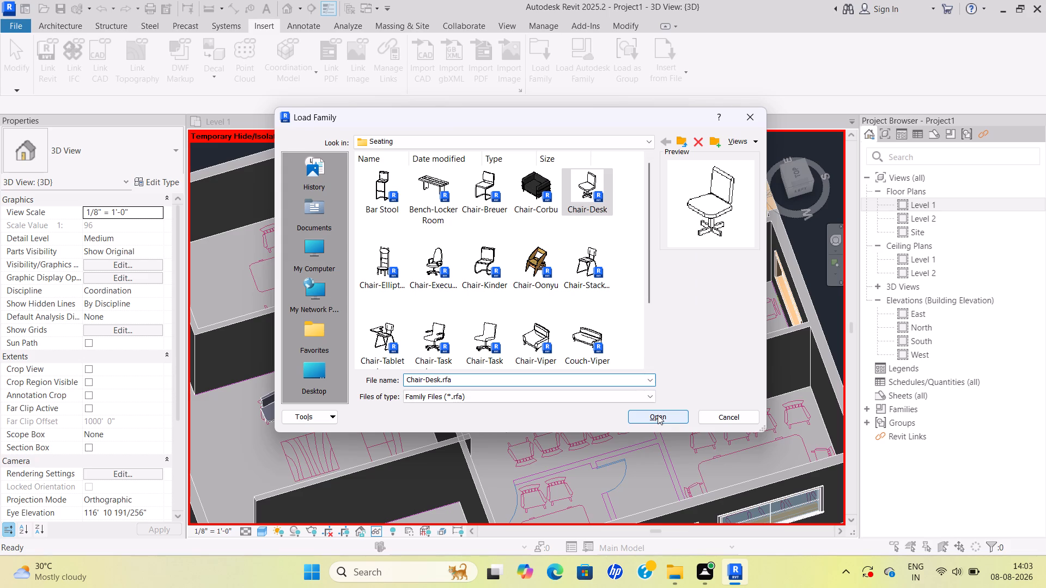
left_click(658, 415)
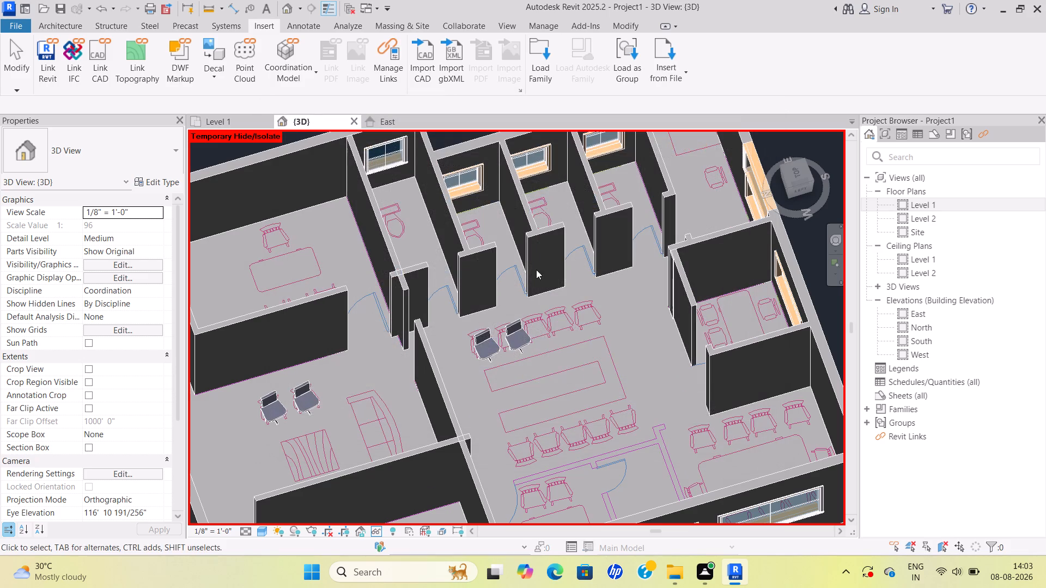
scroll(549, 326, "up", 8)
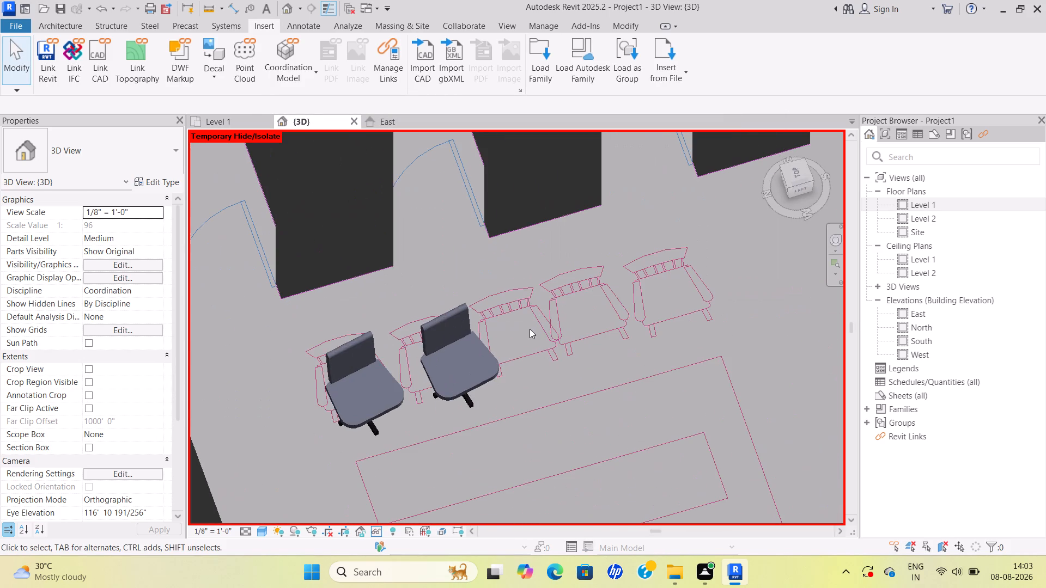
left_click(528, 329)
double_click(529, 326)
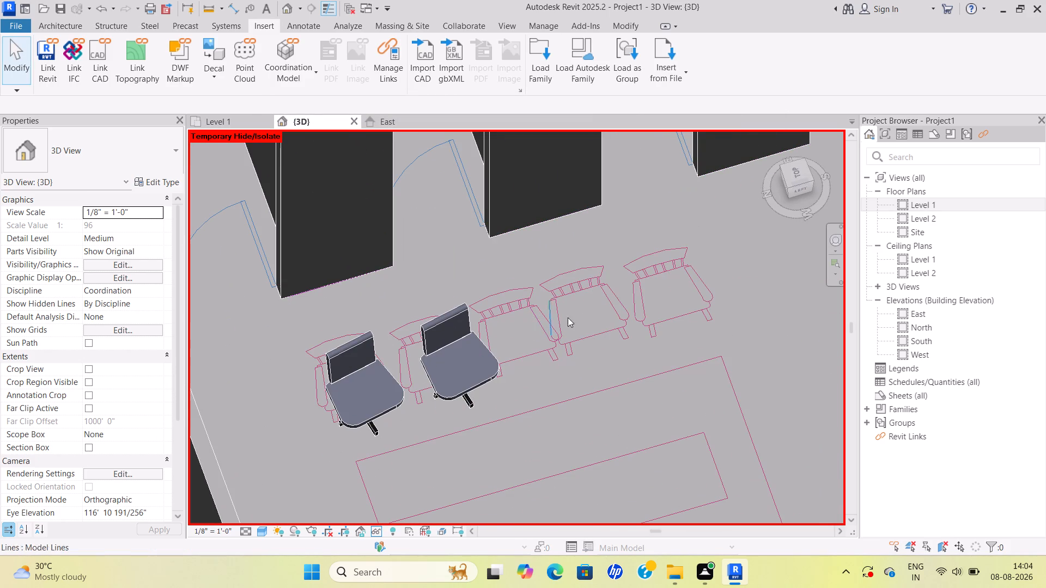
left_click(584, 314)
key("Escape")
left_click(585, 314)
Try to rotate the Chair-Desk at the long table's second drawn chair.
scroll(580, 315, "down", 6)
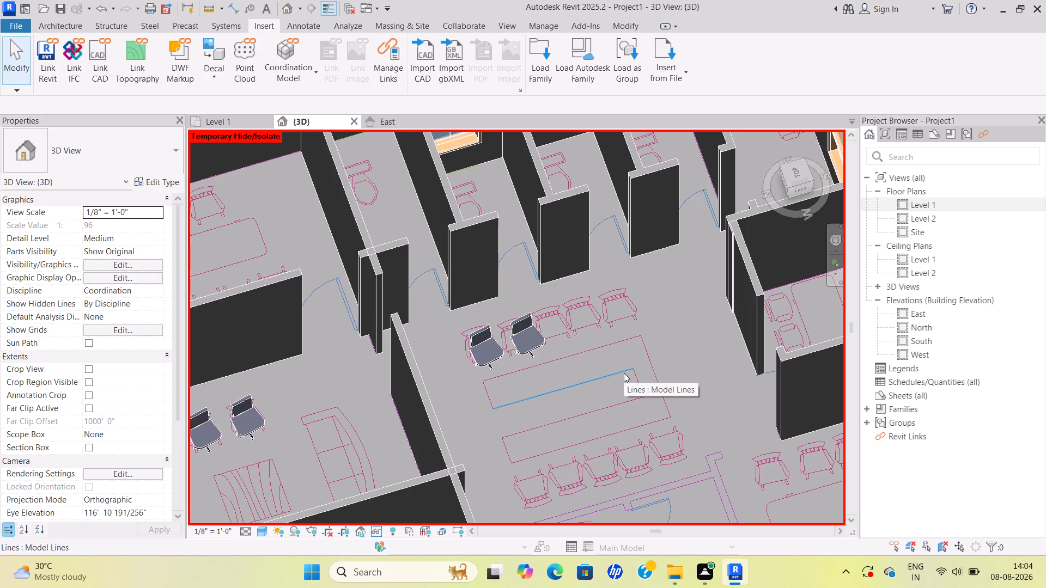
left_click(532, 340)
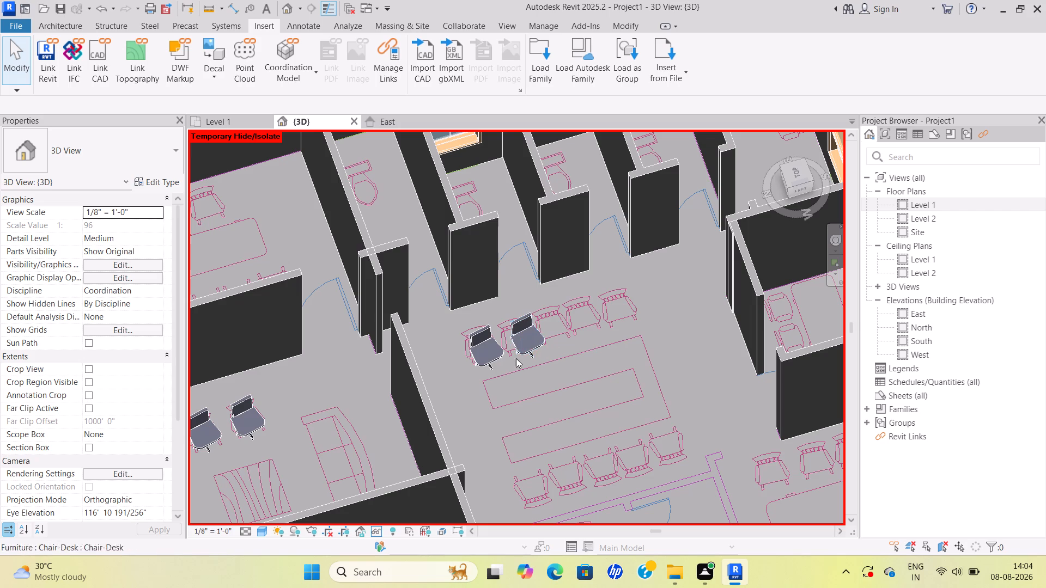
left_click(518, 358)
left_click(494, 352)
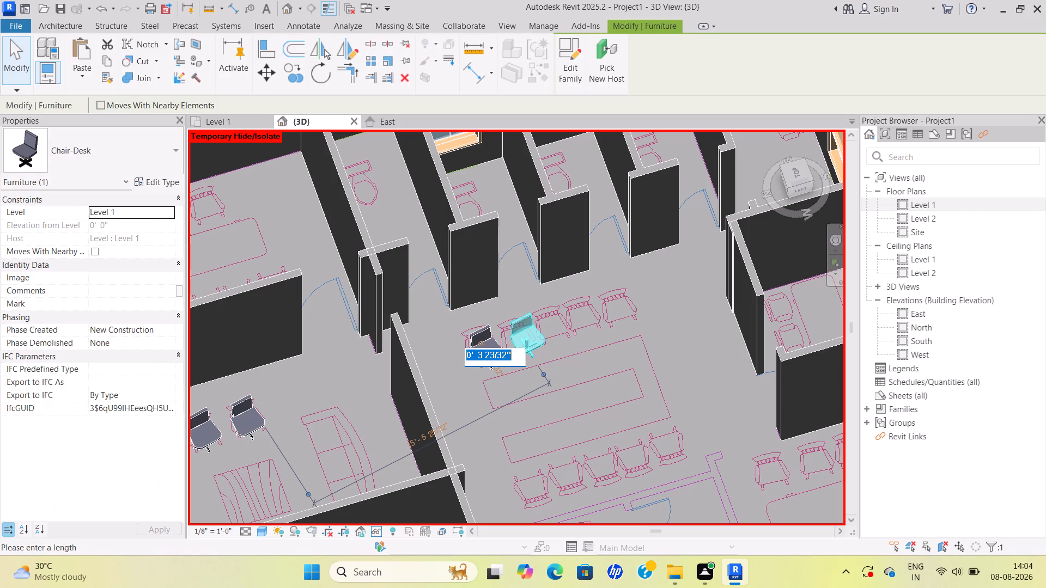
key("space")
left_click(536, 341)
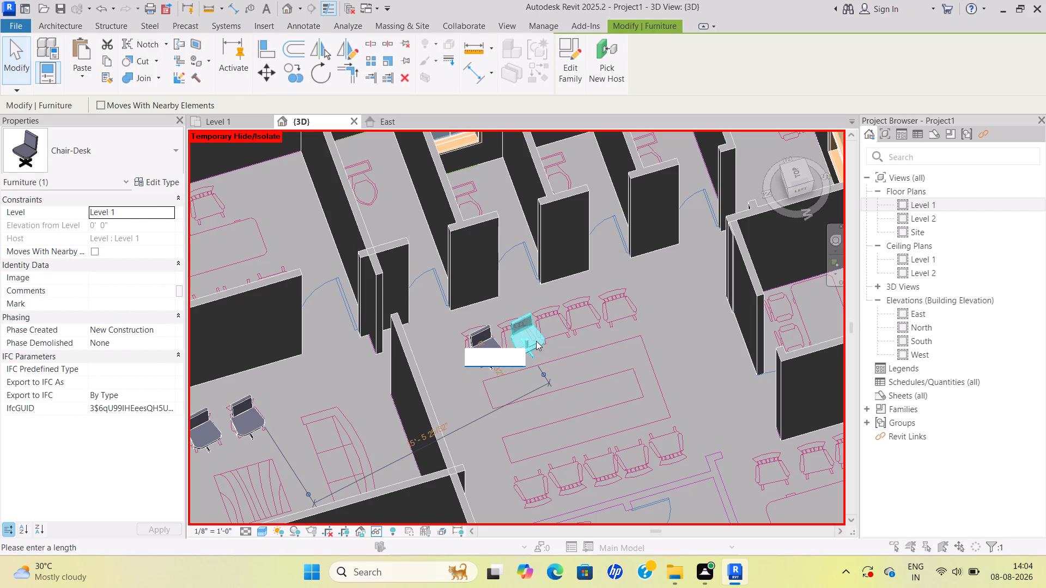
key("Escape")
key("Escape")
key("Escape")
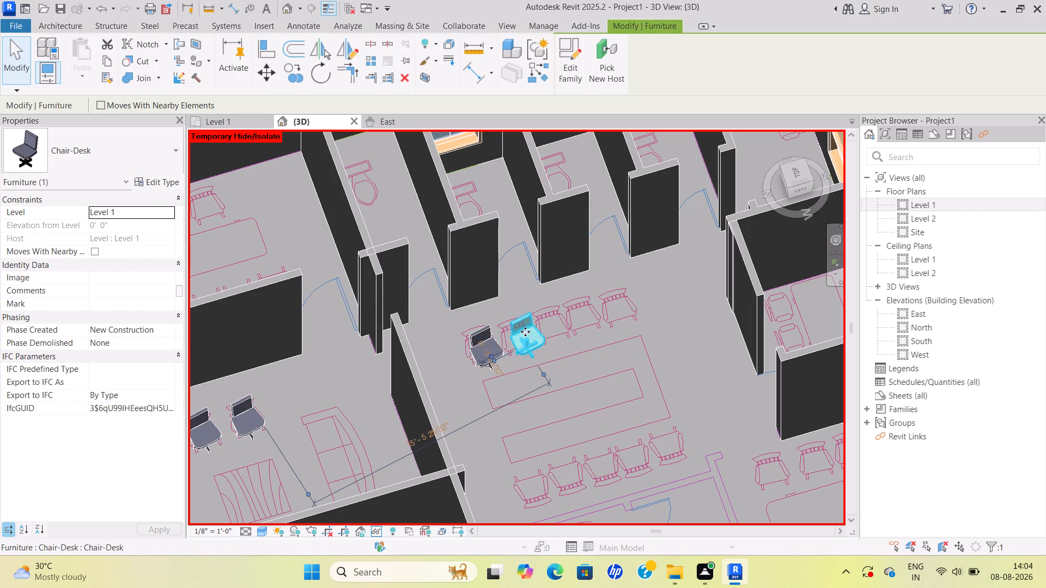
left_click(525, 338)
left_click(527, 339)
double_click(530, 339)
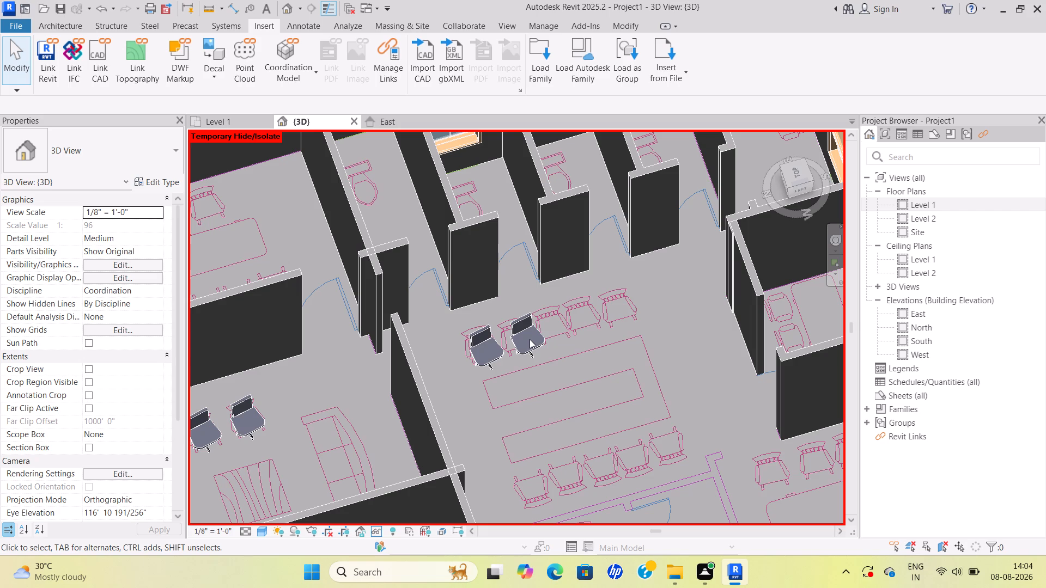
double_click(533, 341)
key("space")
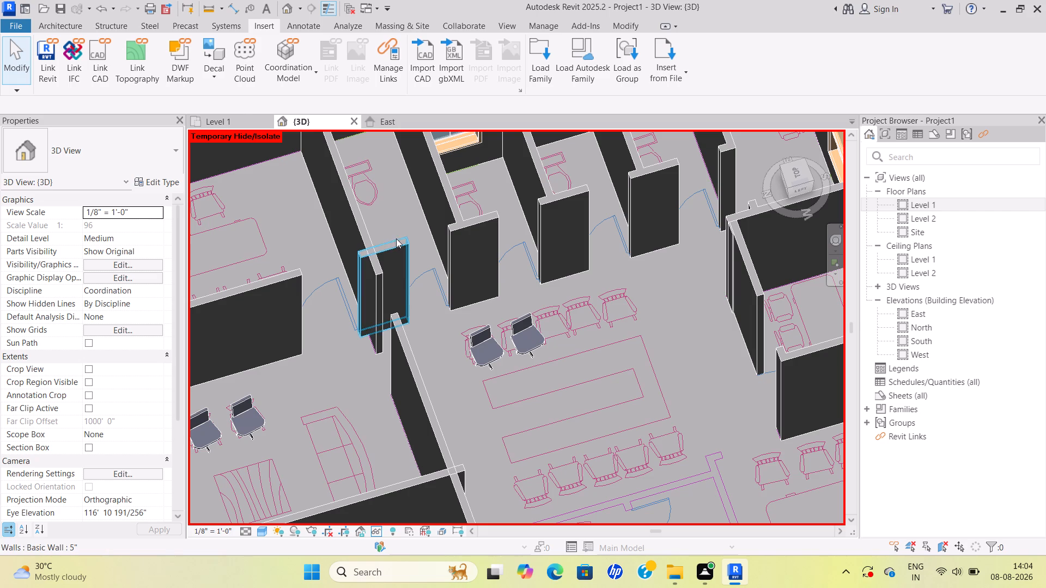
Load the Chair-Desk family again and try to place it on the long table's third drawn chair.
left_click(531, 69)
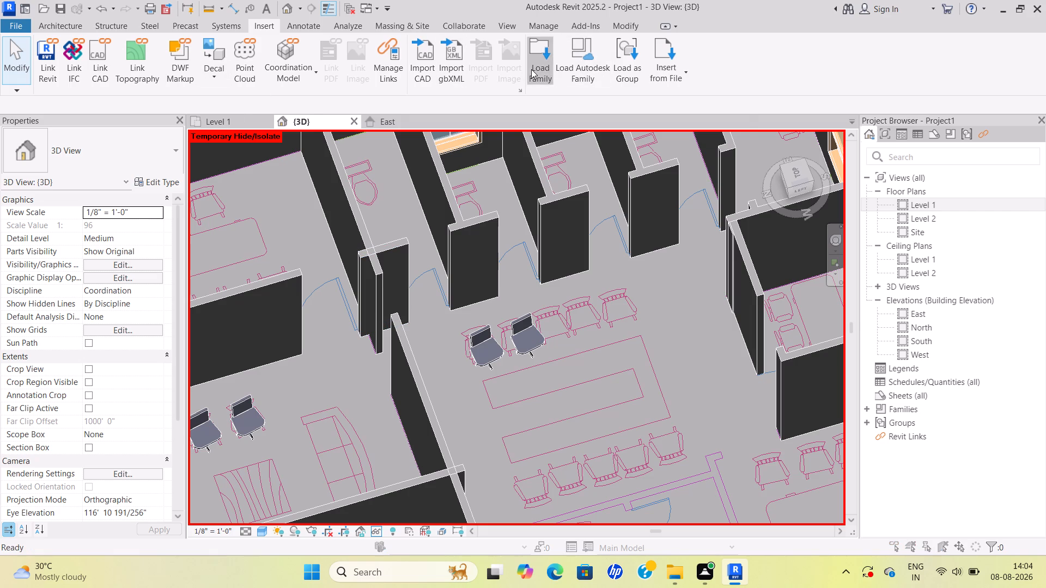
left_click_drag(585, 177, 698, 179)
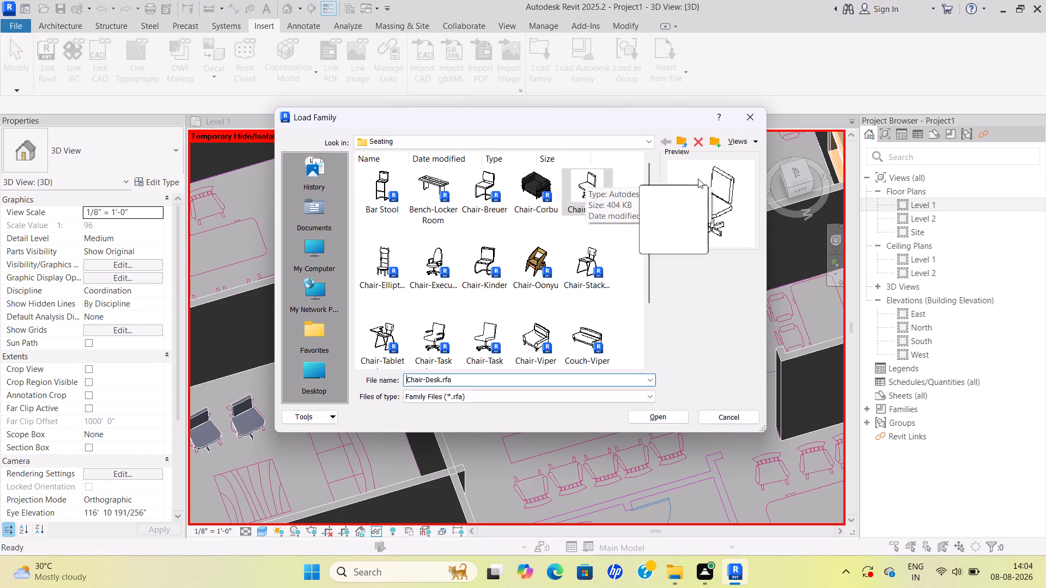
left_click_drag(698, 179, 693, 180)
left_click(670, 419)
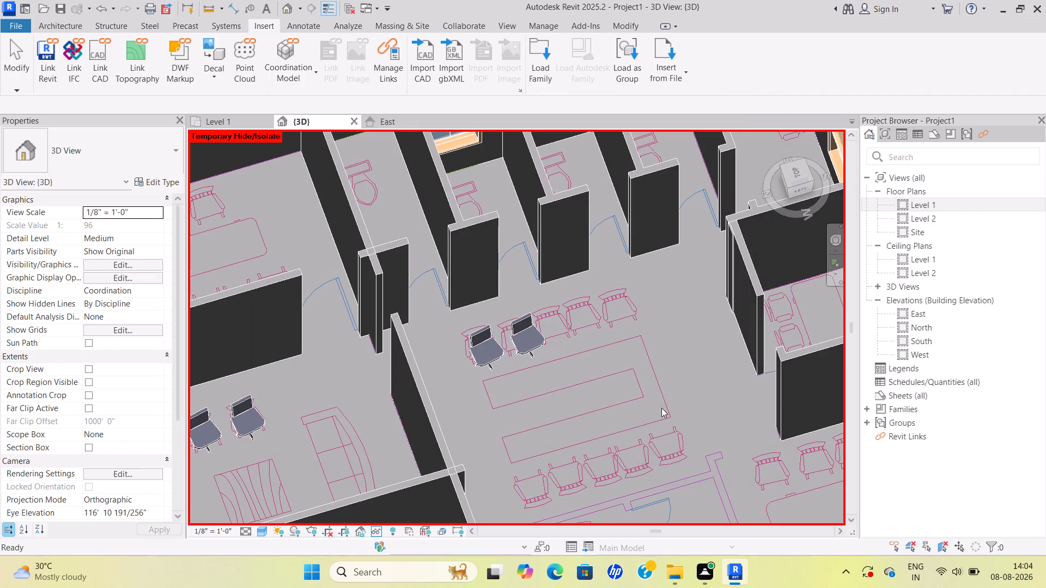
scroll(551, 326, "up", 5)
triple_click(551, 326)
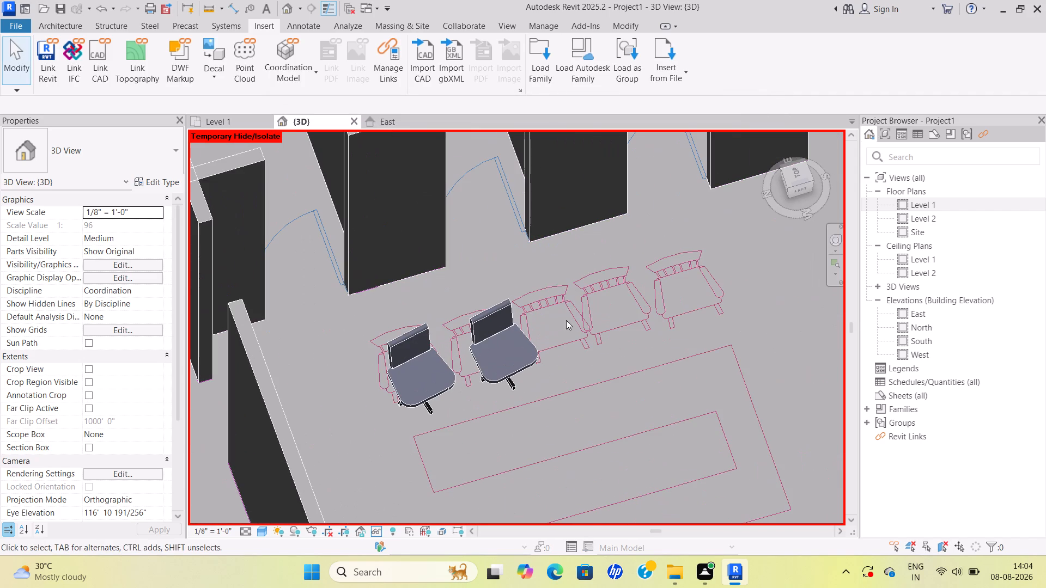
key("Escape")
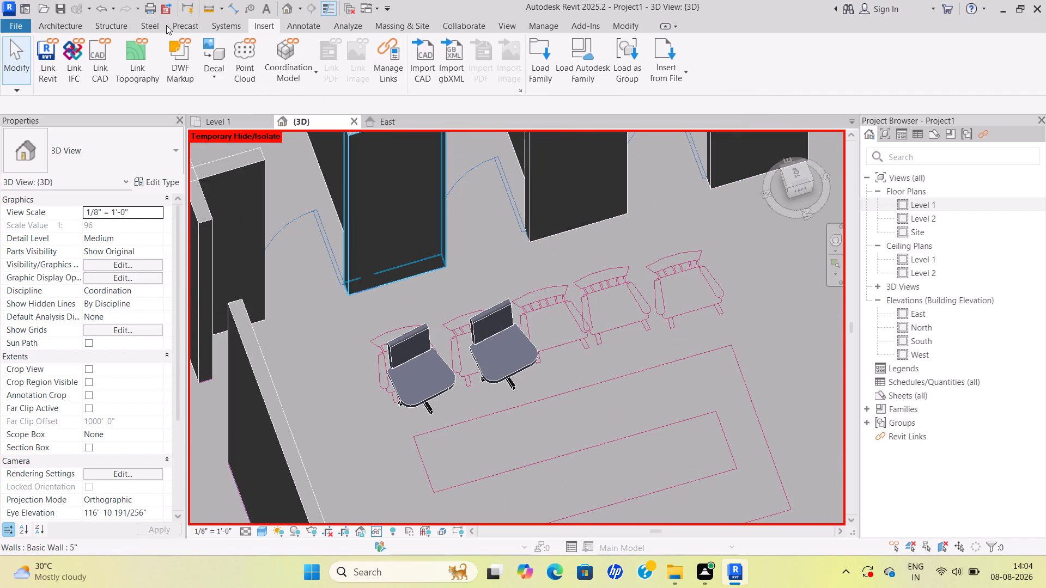
Load Chair-Desk as a component and place one on the fourth drawn chair in the long table's row facing the toilets.
left_click(56, 26)
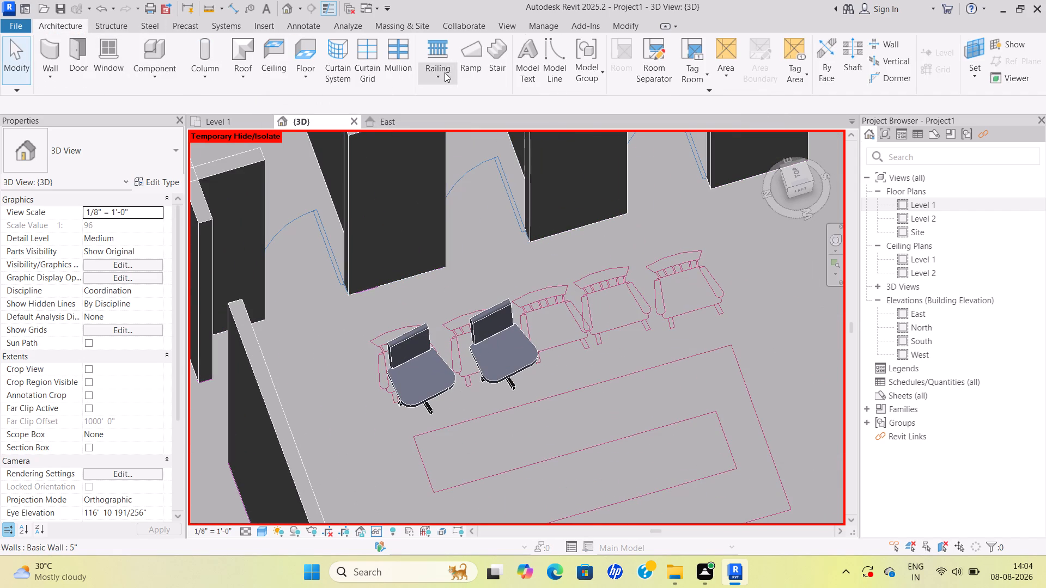
left_click(160, 76)
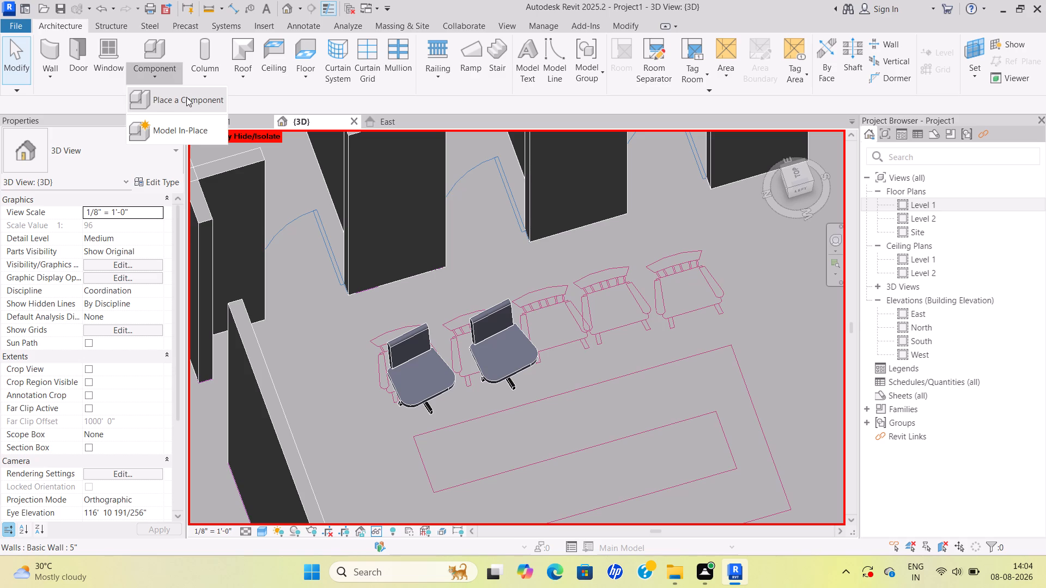
left_click(186, 97)
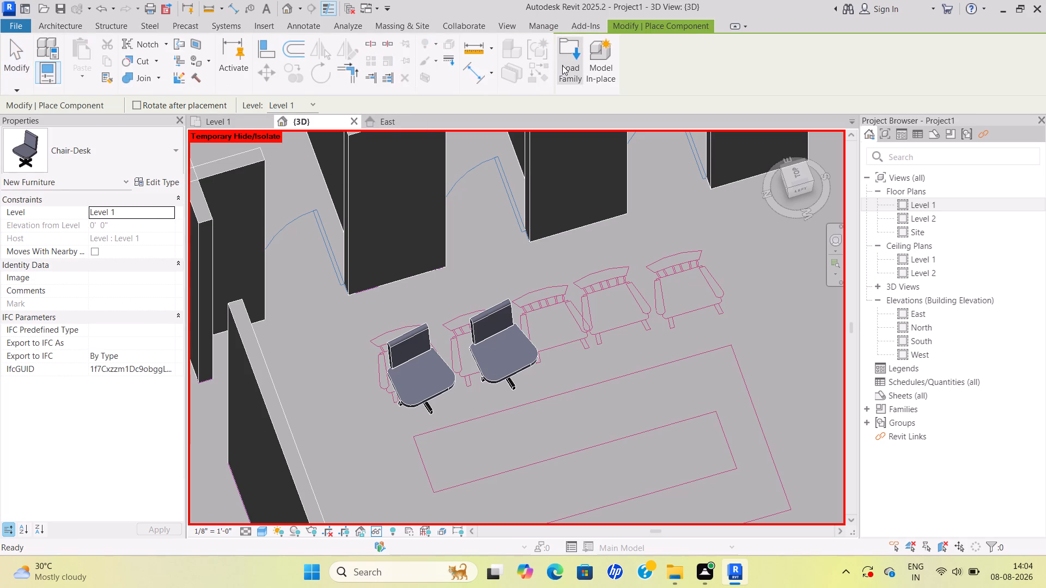
left_click(564, 66)
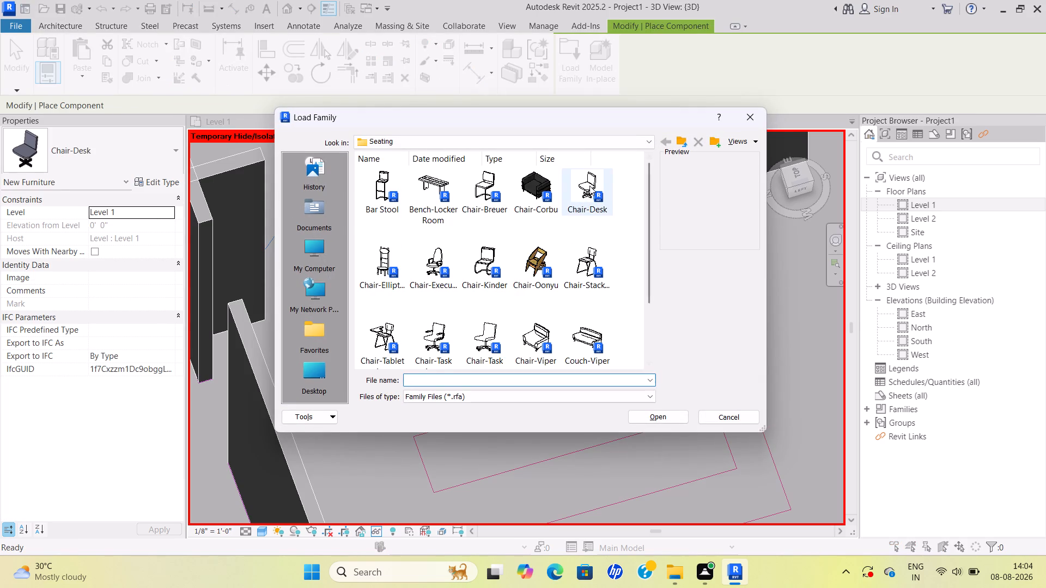
left_click(589, 186)
left_click(673, 414)
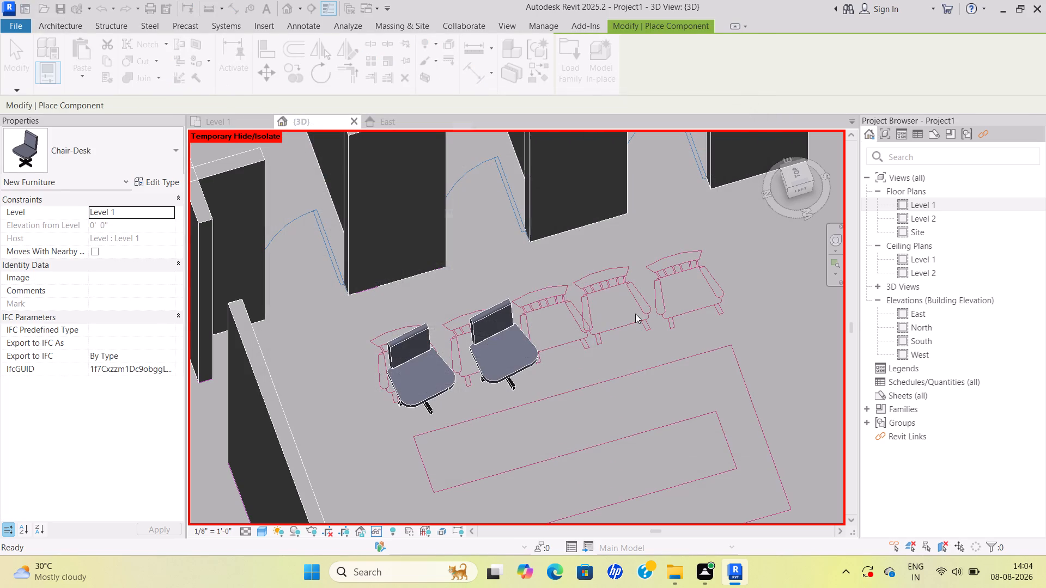
scroll(612, 314, "up", 3)
left_click(622, 301)
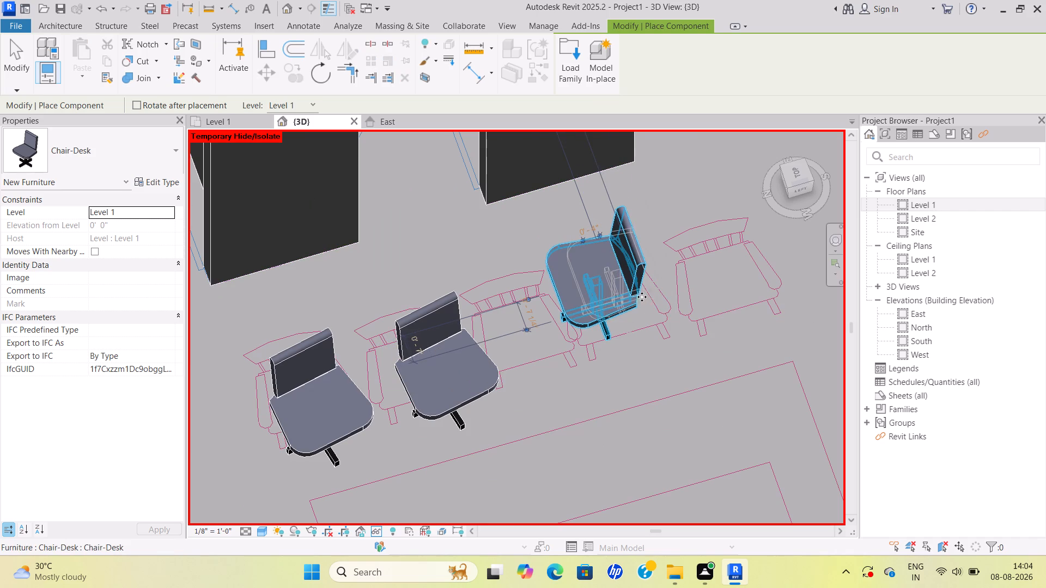
Place Chair-Desk components in different rotations on the row's fifth drawn chair, plus another over the fourth.
key("space")
key("space")
key("space")
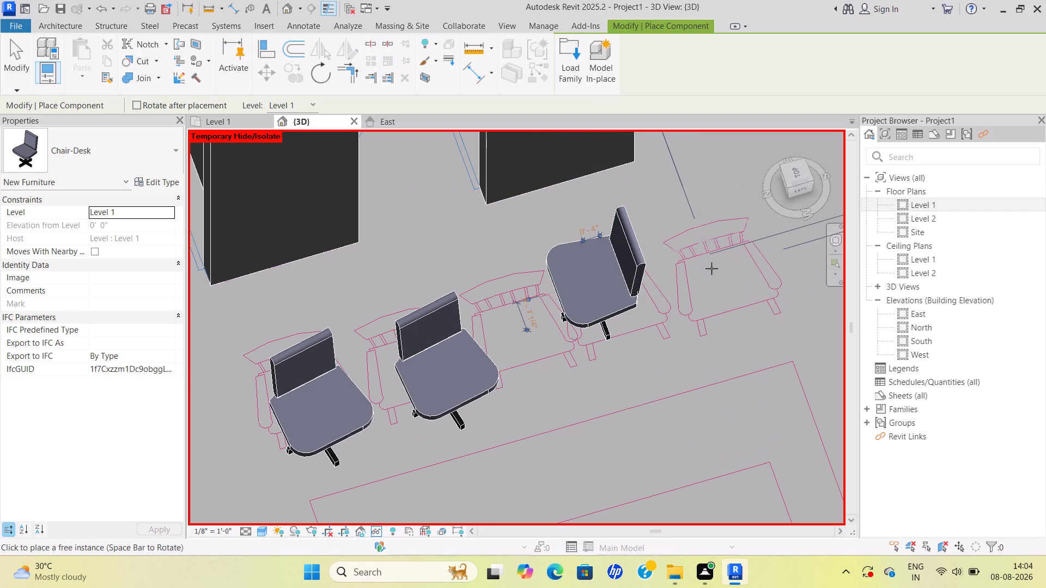
triple_click(713, 268)
triple_click(719, 274)
left_click(722, 277)
key("space")
double_click(713, 284)
key("space")
double_click(717, 285)
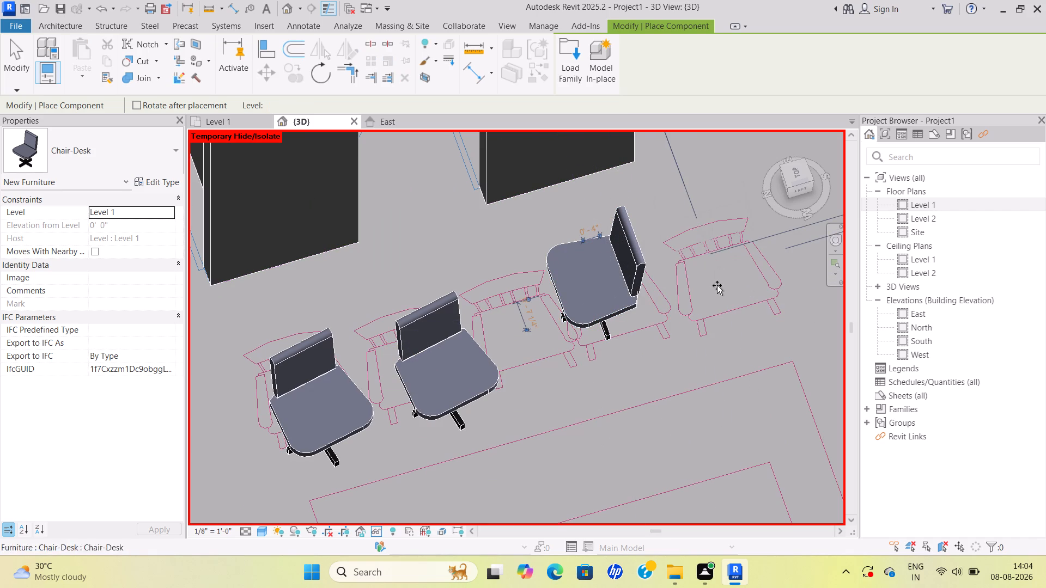
key("space")
triple_click(590, 308)
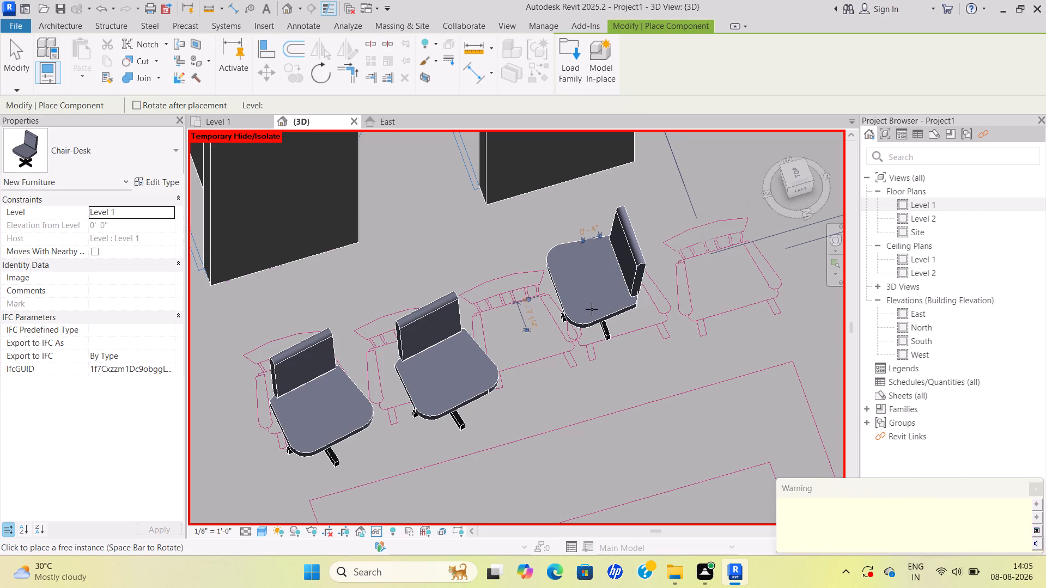
key("Escape")
scroll(600, 297, "up", 3)
scroll(597, 301, "down", 4)
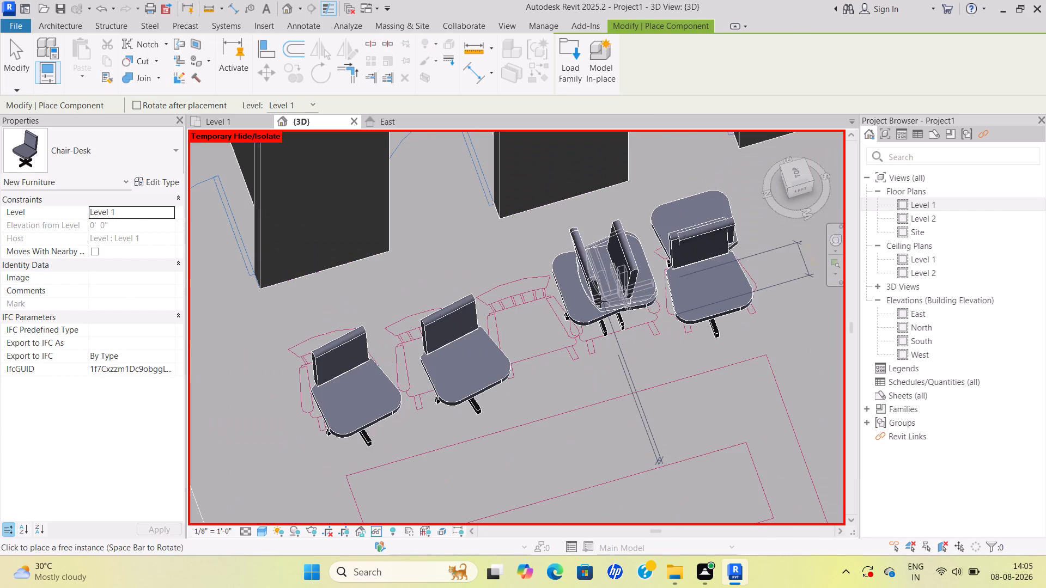
key("Escape")
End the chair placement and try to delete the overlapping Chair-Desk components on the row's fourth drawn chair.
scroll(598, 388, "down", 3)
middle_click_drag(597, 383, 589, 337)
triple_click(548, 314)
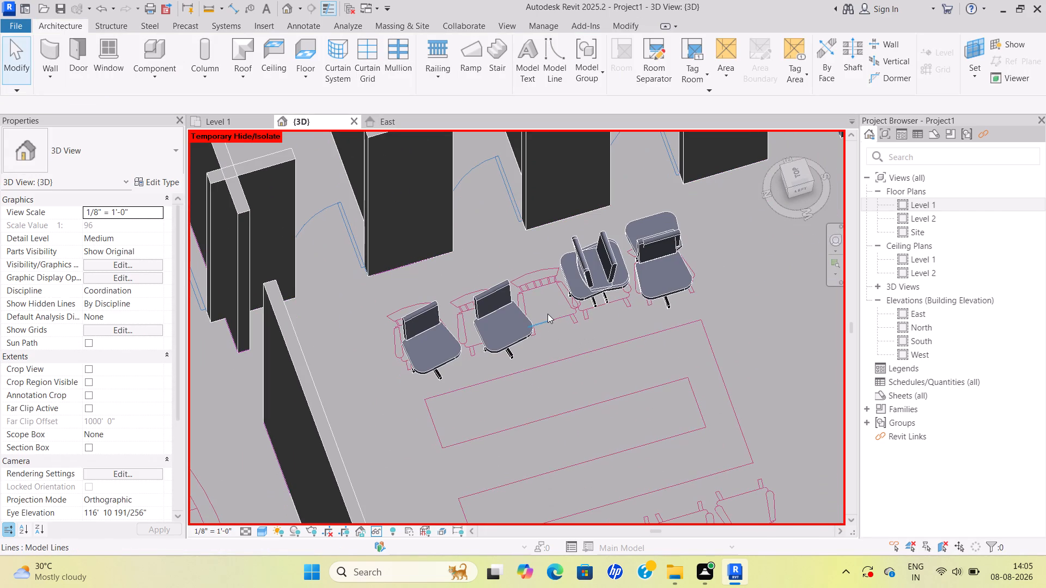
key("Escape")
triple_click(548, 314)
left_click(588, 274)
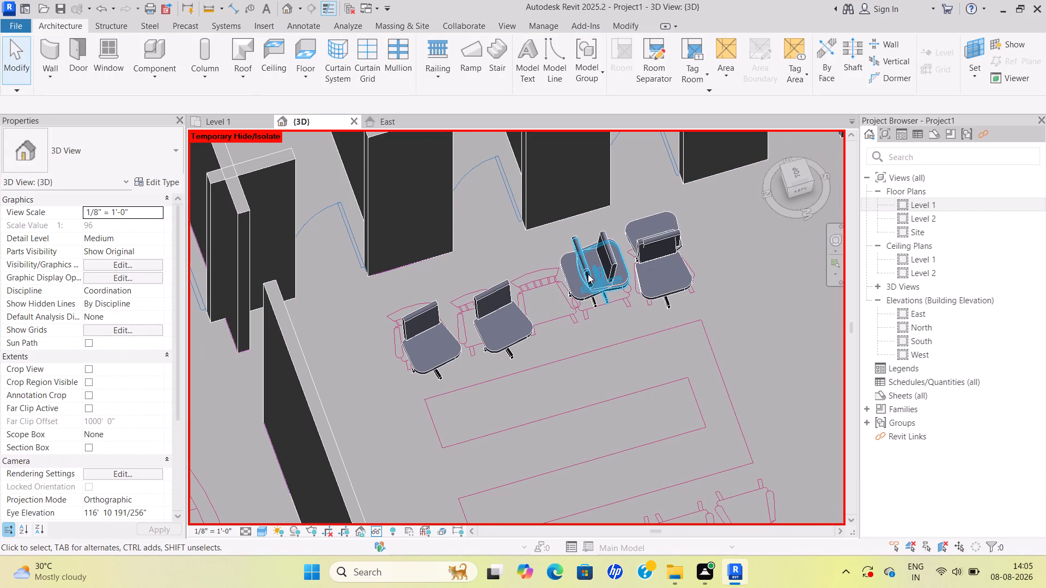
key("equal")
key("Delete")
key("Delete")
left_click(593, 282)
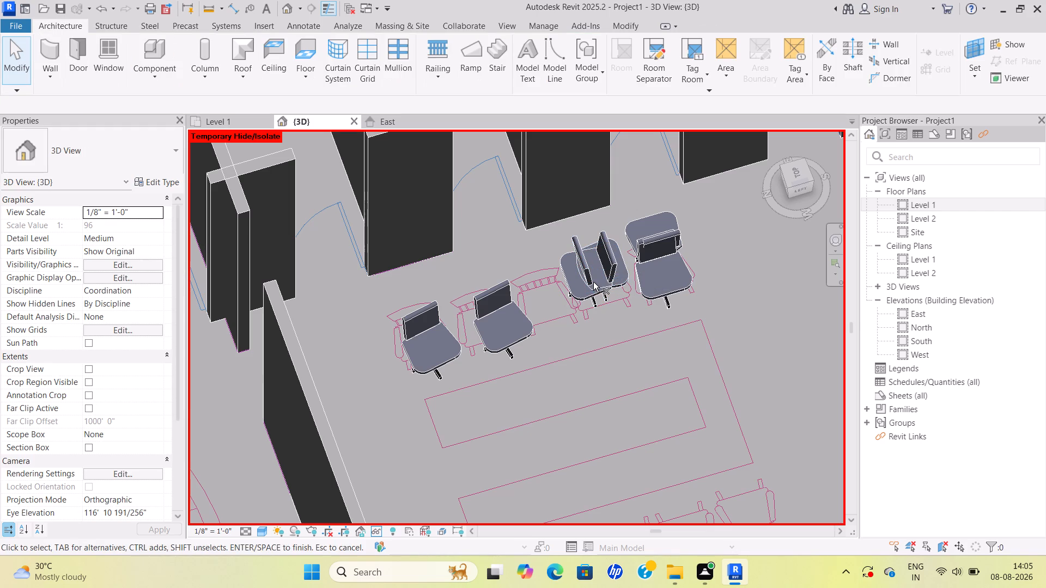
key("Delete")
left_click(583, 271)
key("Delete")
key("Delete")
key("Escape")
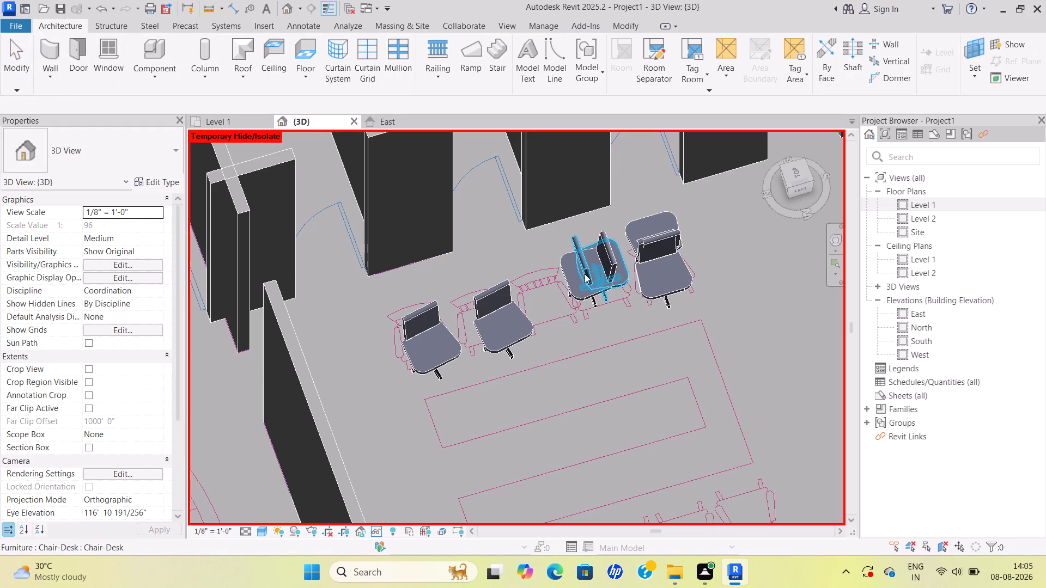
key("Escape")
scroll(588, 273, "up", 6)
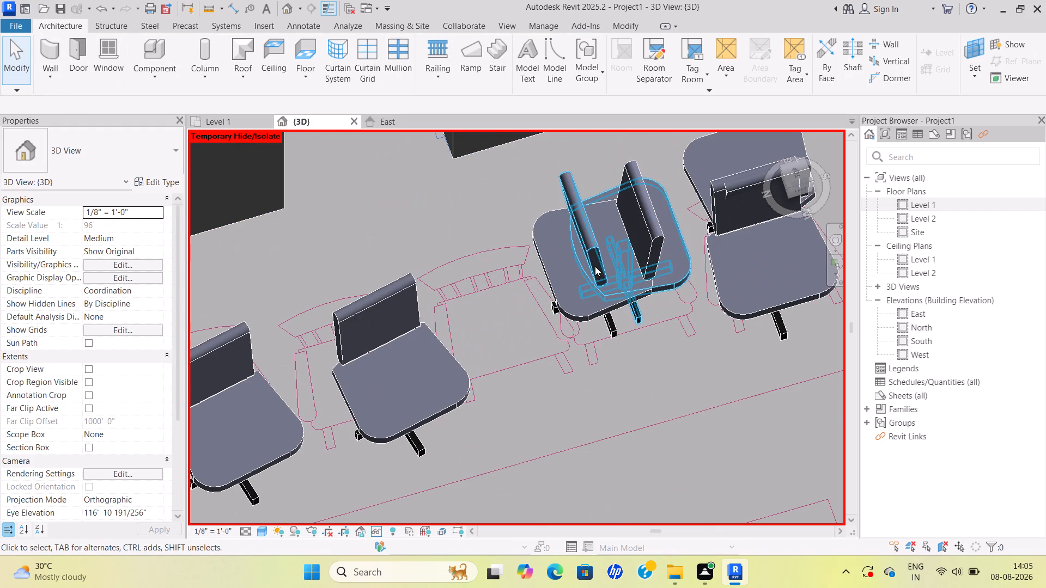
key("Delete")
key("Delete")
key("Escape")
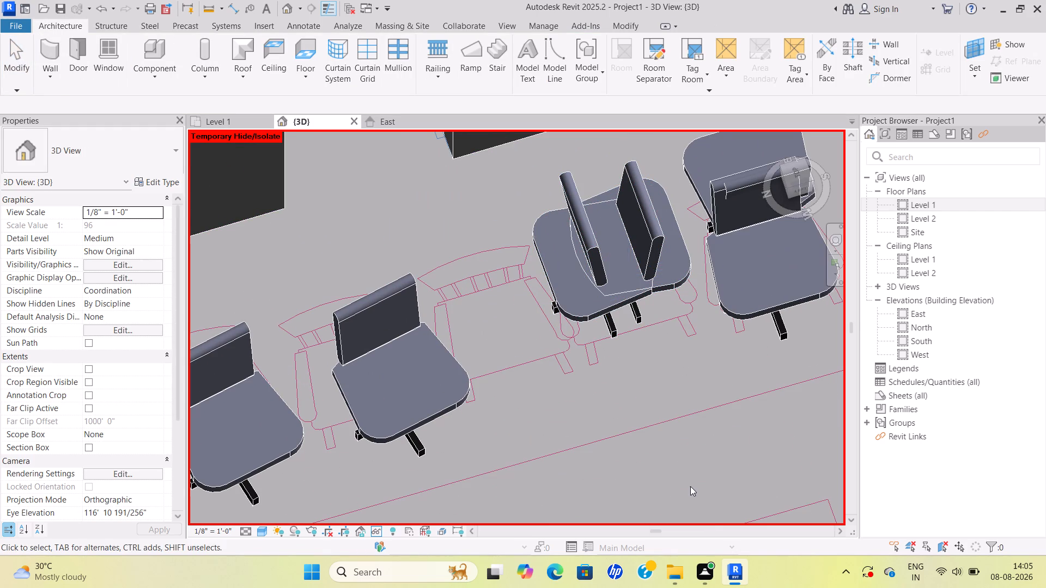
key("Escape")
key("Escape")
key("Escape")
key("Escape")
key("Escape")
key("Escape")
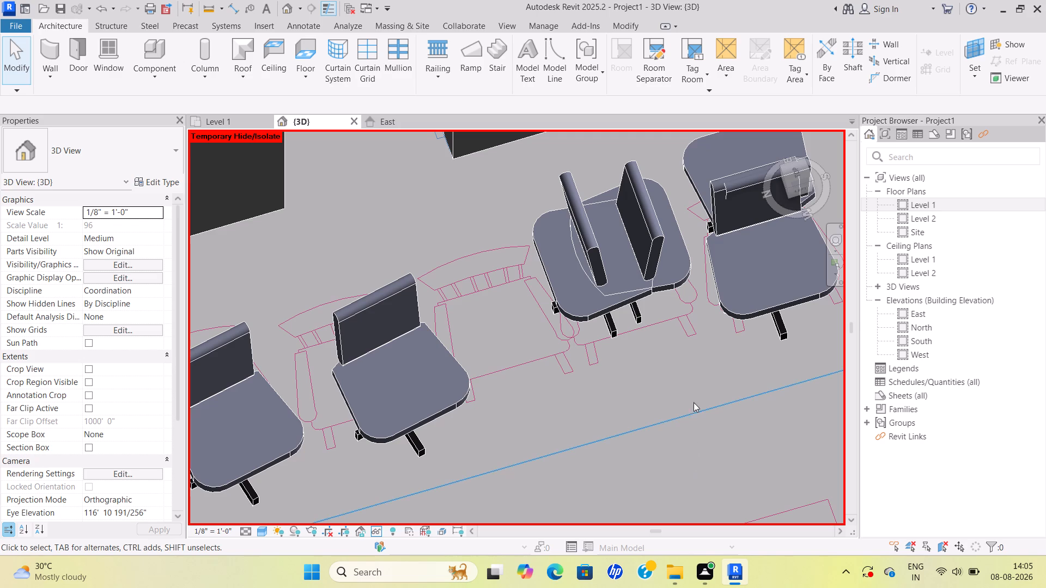
Delete both overlapping Chair-Desk components on the fourth drawn chair in the long table's row facing the toilets.
left_click(650, 267)
key("BackSpace")
left_click(649, 277)
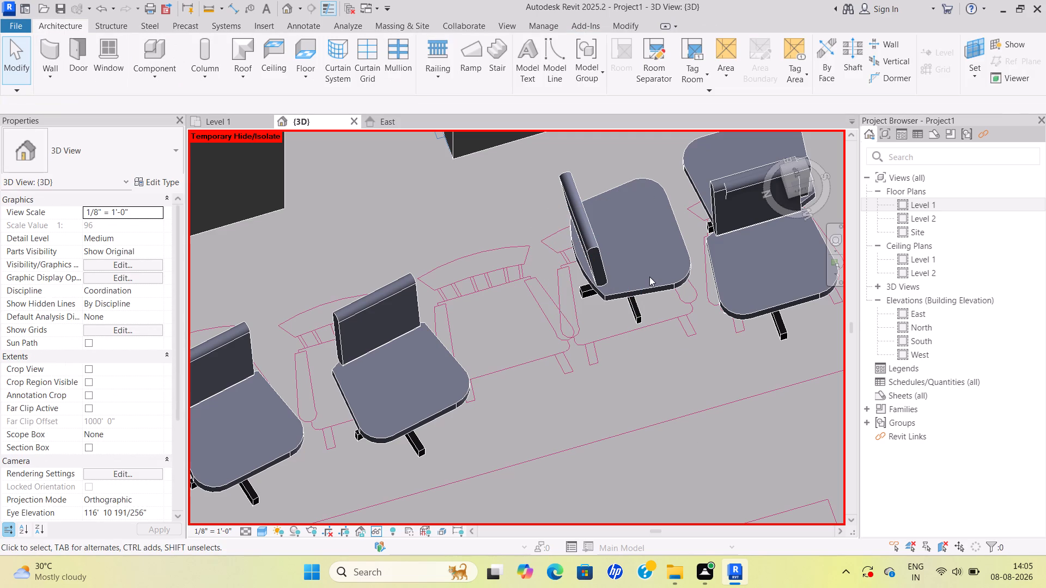
left_click(650, 267)
left_click(650, 262)
key("BackSpace")
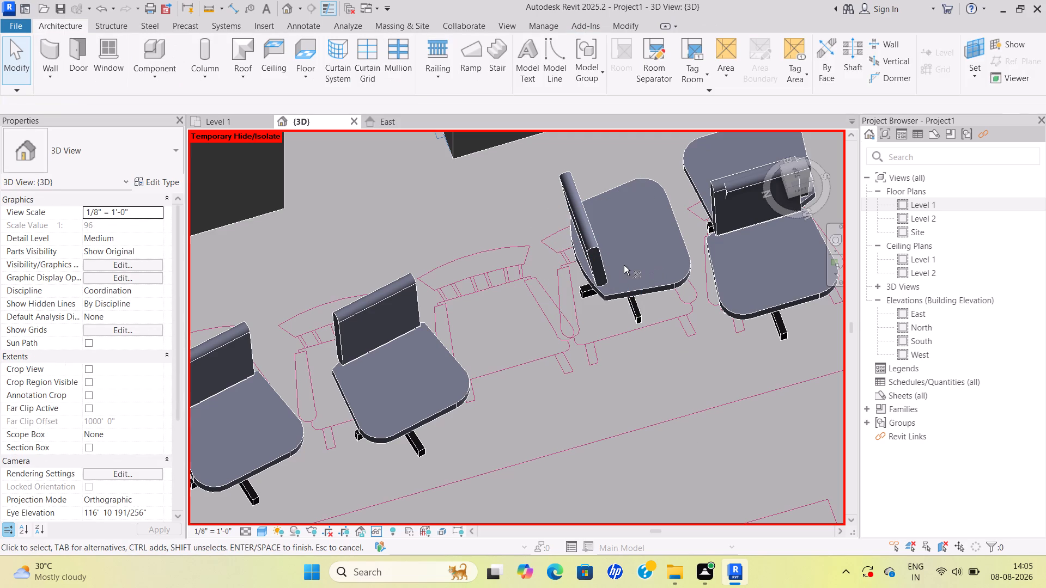
key("Escape")
left_click(629, 260)
left_click_drag(629, 260, 634, 263)
left_click(641, 282)
left_click(642, 286)
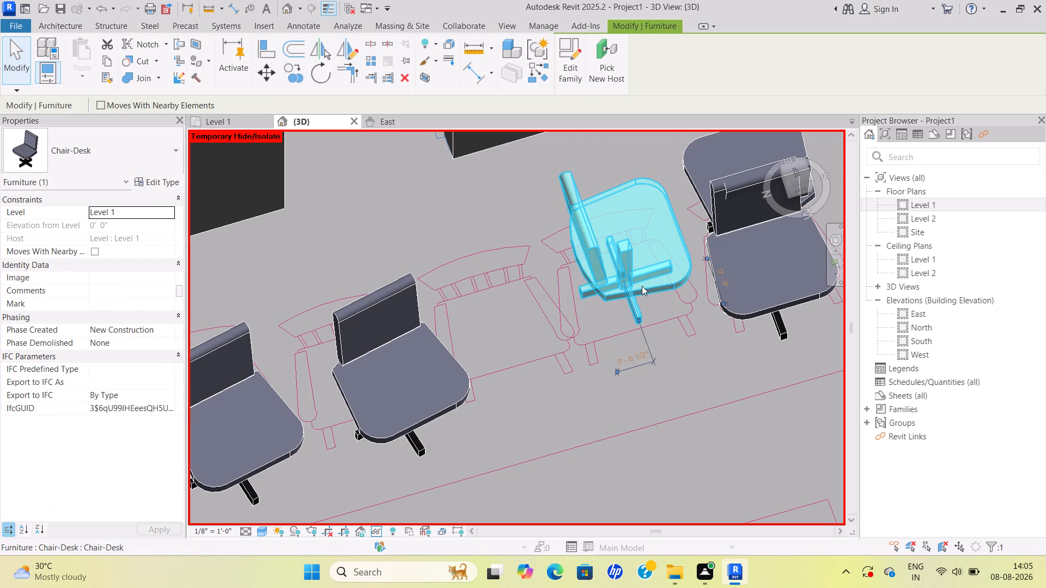
key("Delete")
Delete the extra Chair-Desk standing behind the one on the row's fifth drawn chair.
scroll(660, 295, "down", 5)
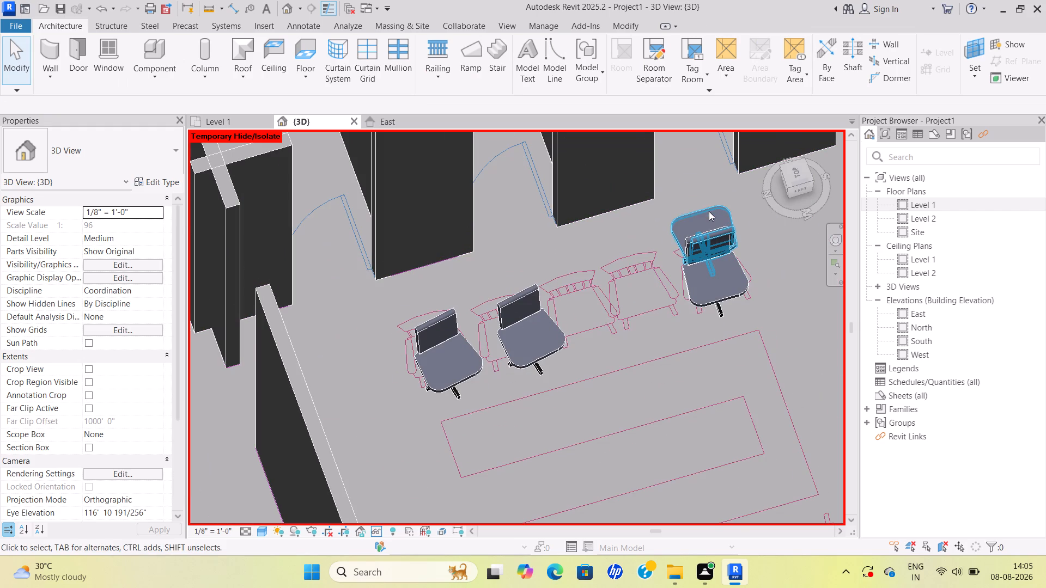
left_click(709, 211)
key("Delete")
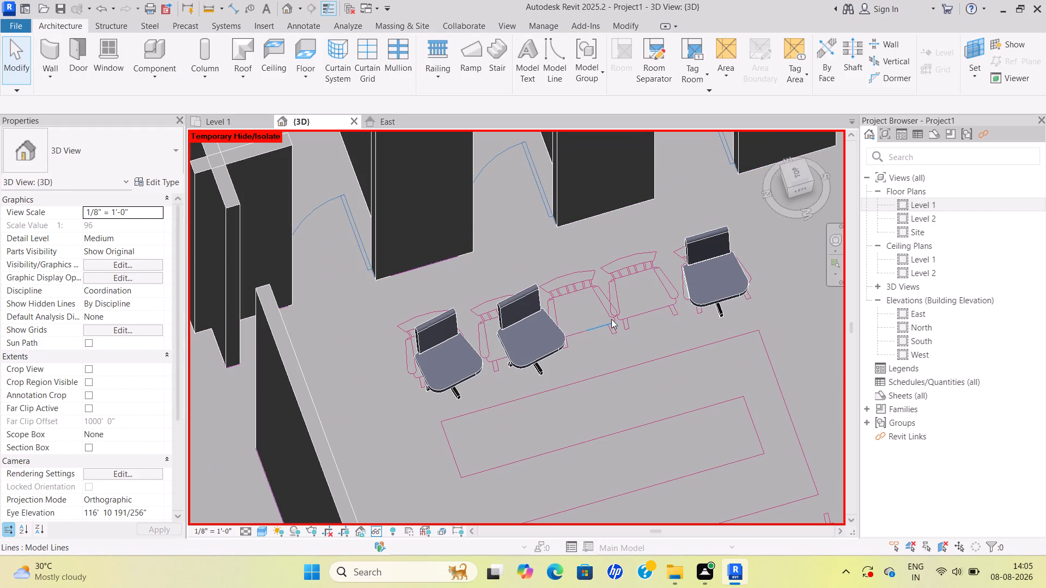
Delete the misaligned Chair-Desk on the row's second drawn chair.
left_click(522, 346)
triple_click(524, 336)
left_click(523, 335)
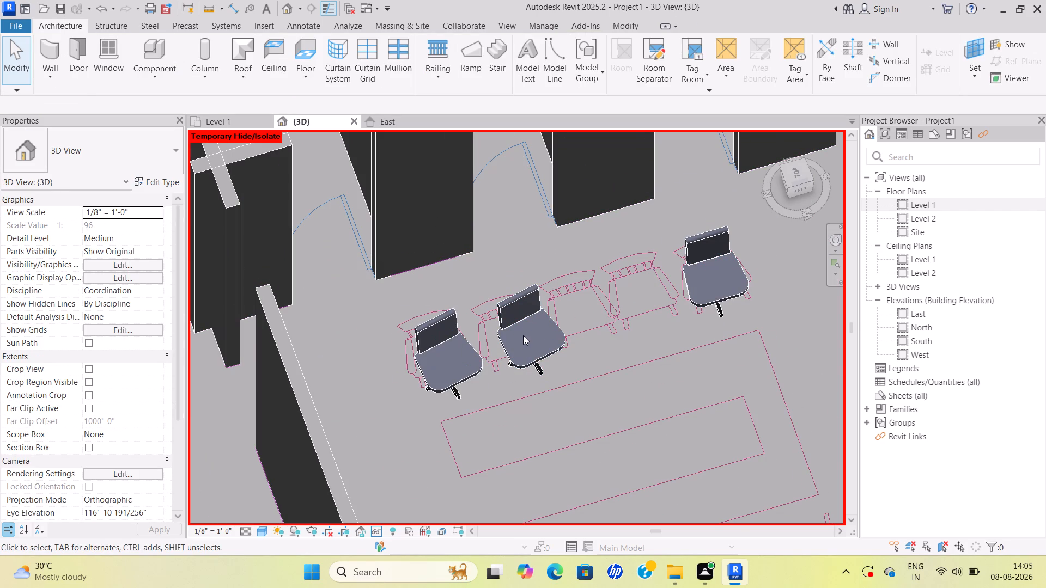
key("Escape")
scroll(525, 324, "up", 3)
left_click(525, 324)
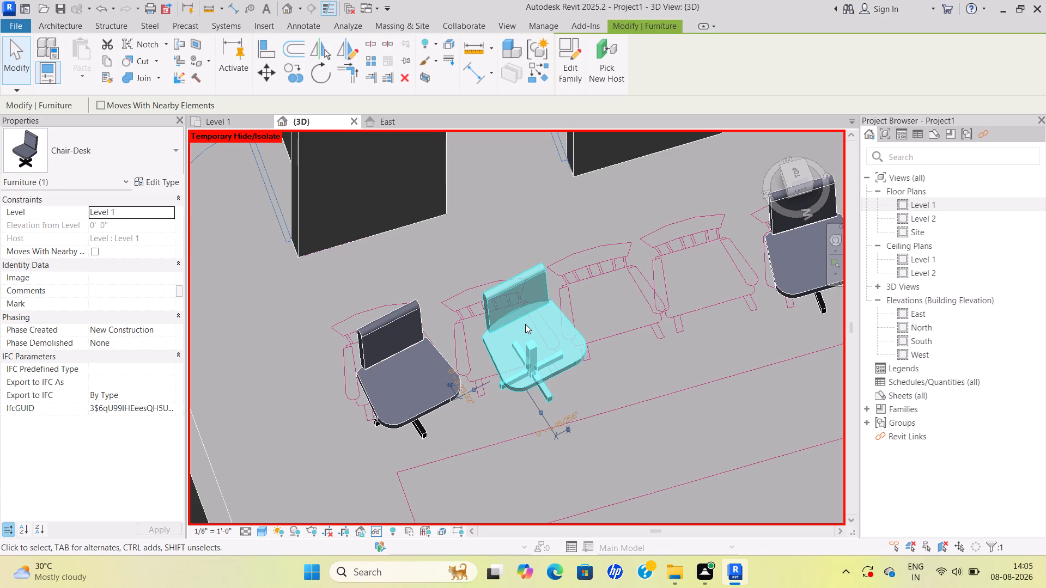
key("Delete")
Delete the misaligned Chair-Desk on the row's first drawn chair.
double_click(383, 372)
triple_click(399, 381)
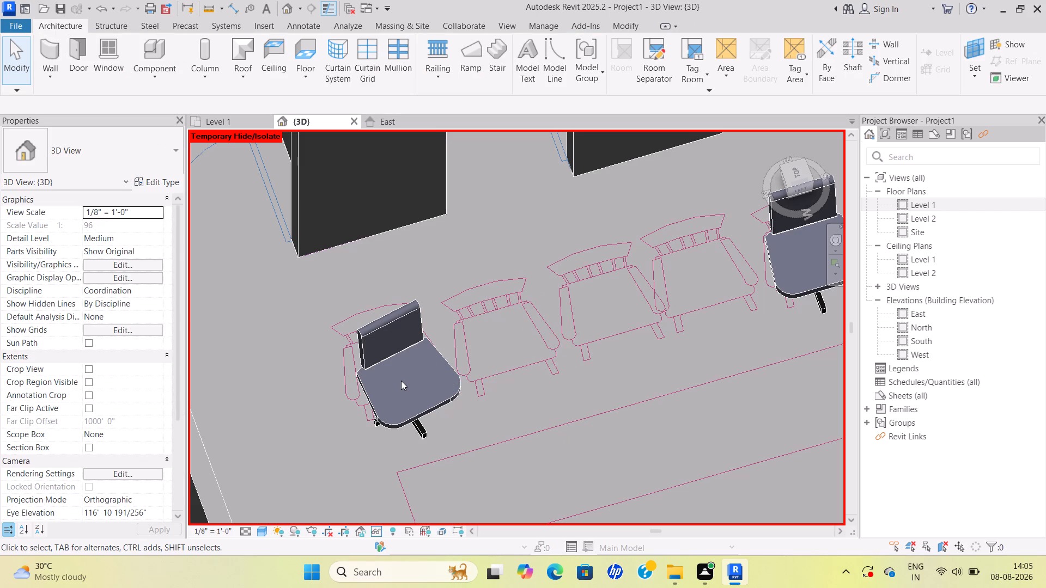
key("Escape")
left_click(402, 381)
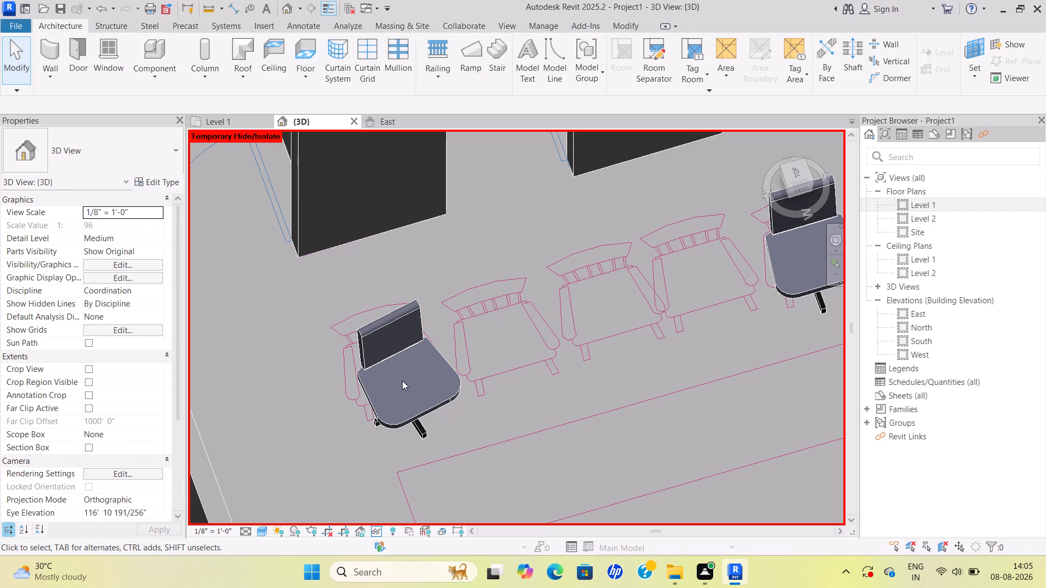
double_click(402, 377)
left_click_drag(400, 377, 406, 386)
key("Escape")
double_click(420, 401)
left_click_drag(420, 400, 425, 404)
left_click_drag(409, 384, 416, 393)
left_click_drag(400, 367, 418, 399)
left_click(409, 353)
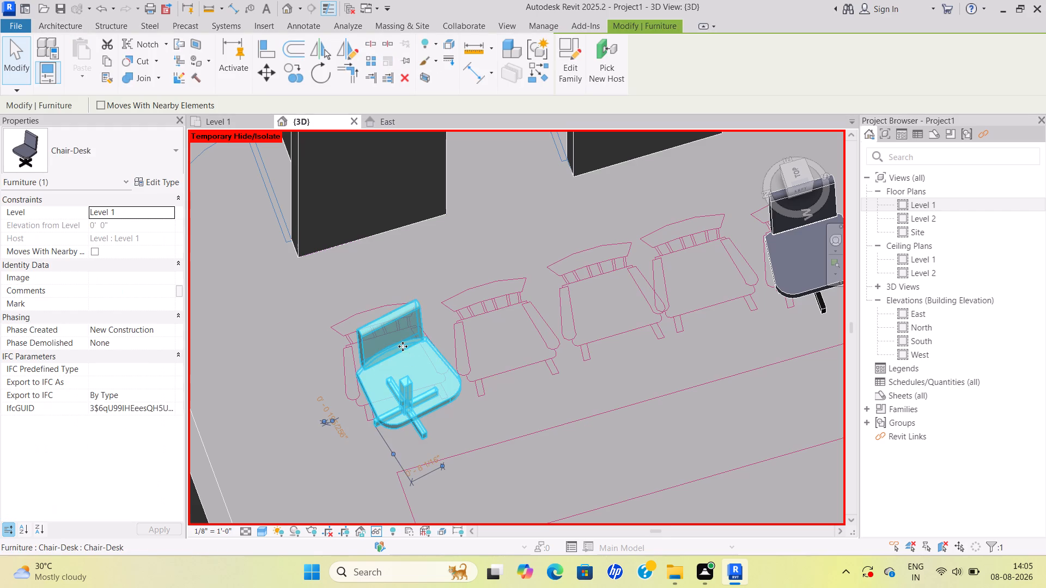
key("Delete")
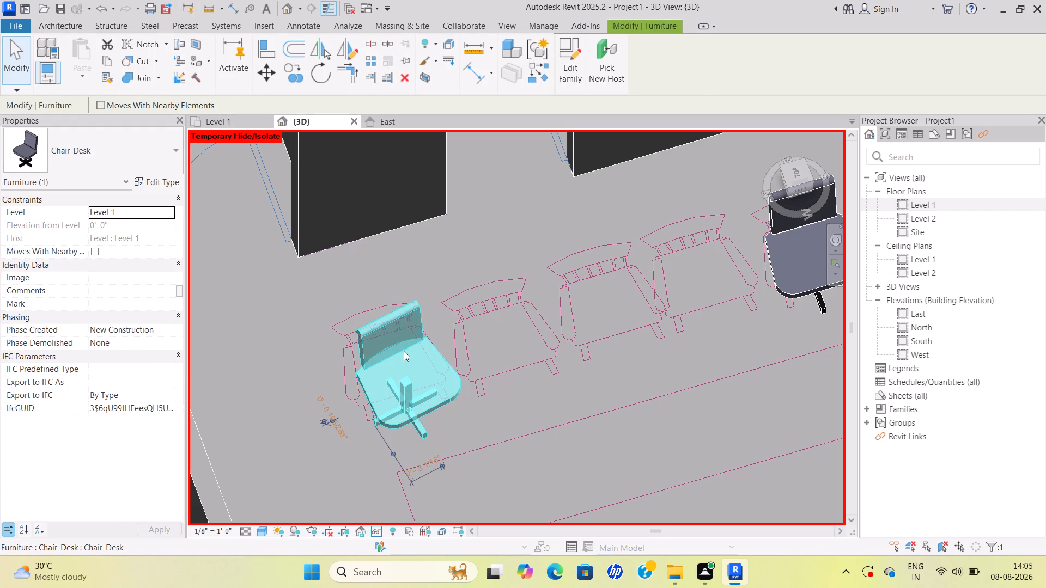
Load the Chair-Desk family from the Seating folder again as a component for placement.
scroll(587, 295, "down", 3)
middle_click_drag(590, 295, 514, 335)
scroll(691, 296, "up", 3)
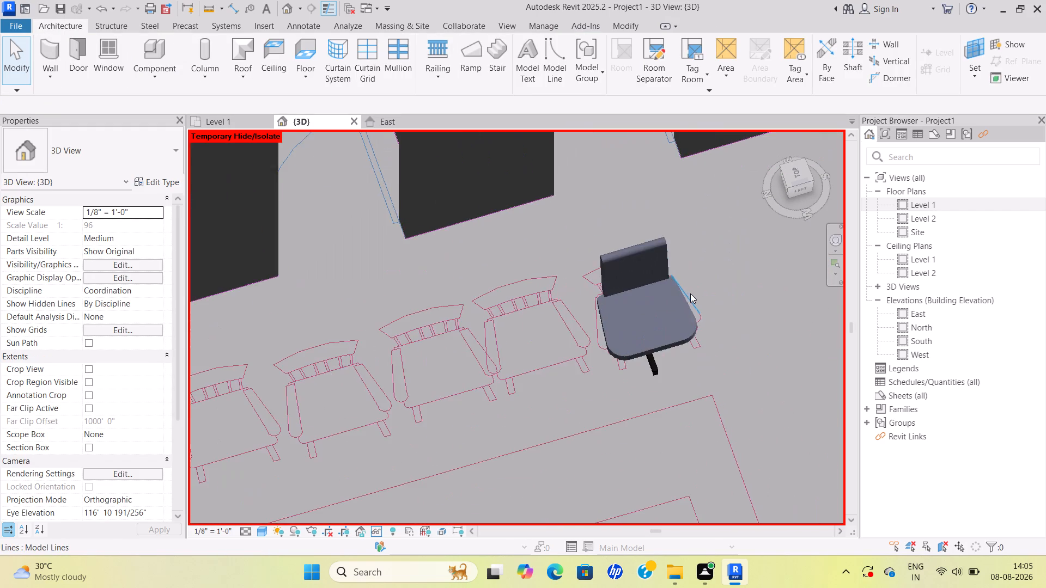
scroll(688, 299, "up", 3)
scroll(634, 332, "down", 5)
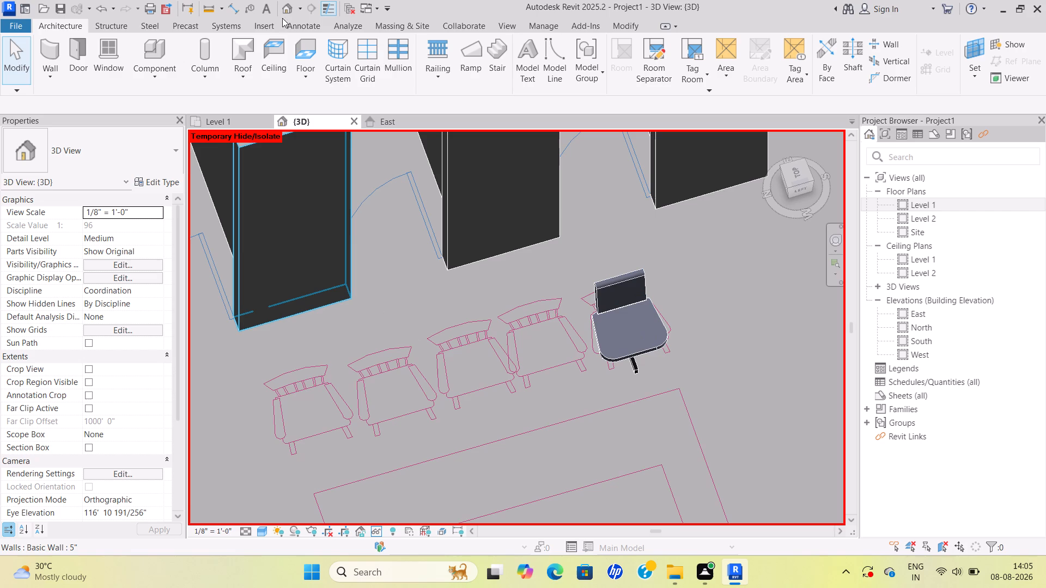
left_click(165, 76)
left_click(184, 97)
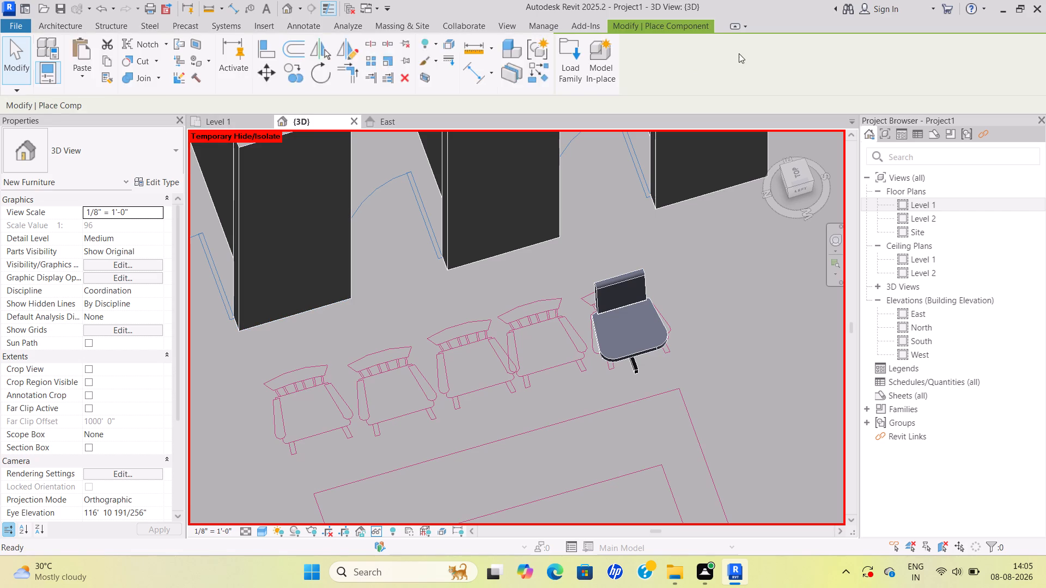
left_click(573, 73)
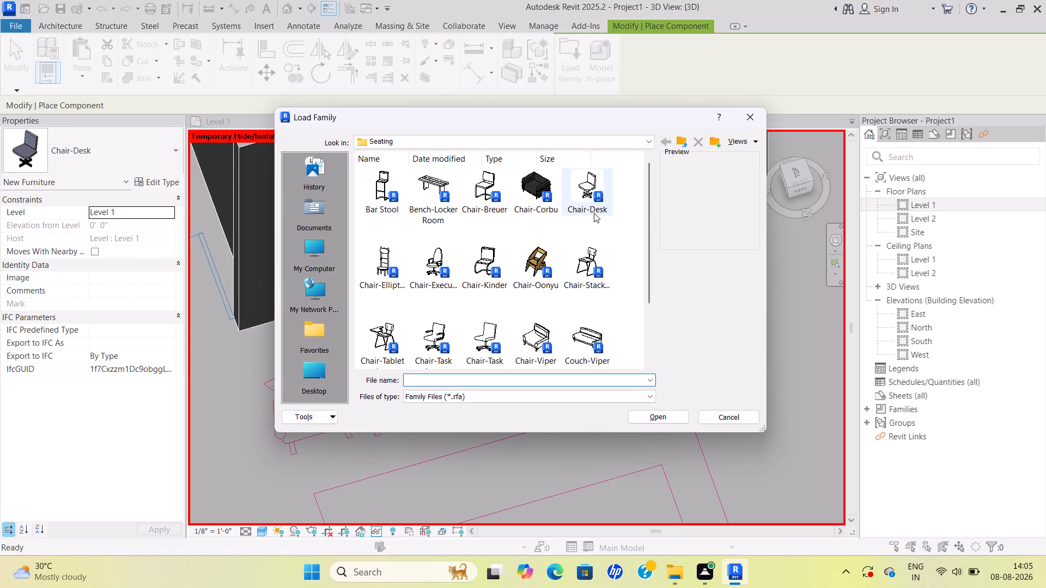
left_click(581, 193)
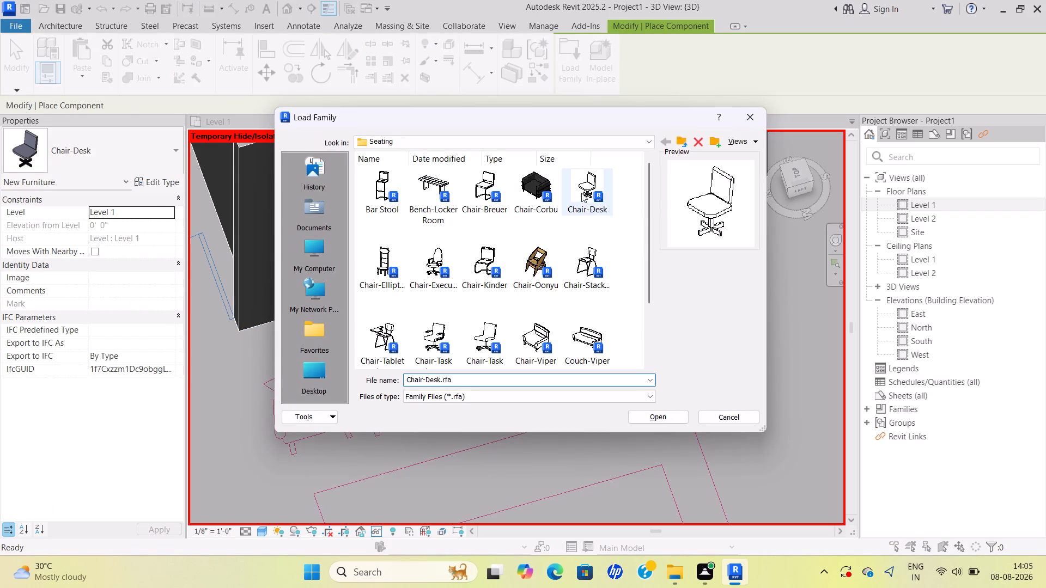
left_click(652, 413)
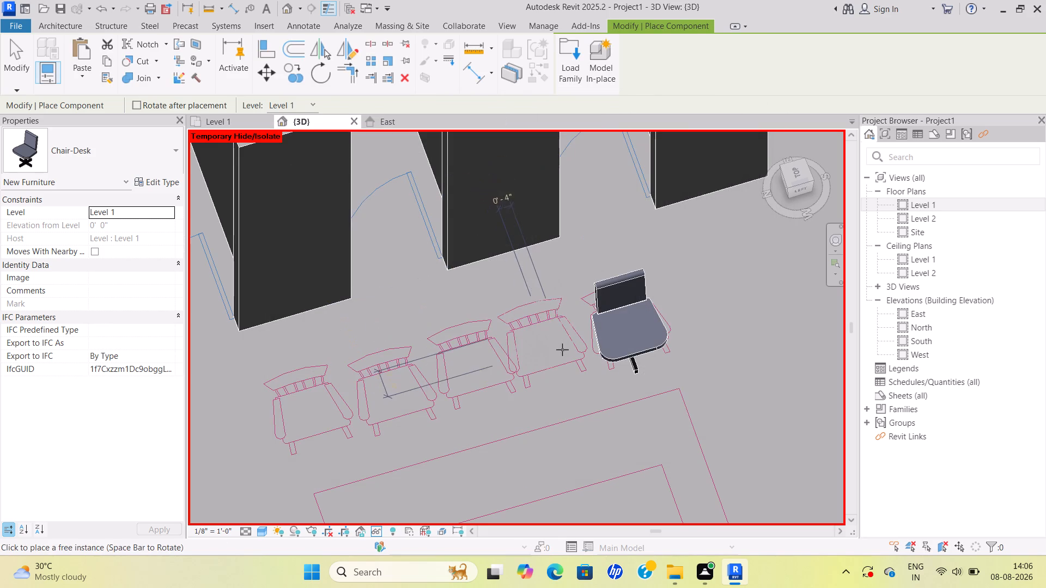
Rotate the Chair-Desk to face the long table and place one on each of the row's four empty drawn chairs.
scroll(475, 383, "down", 1)
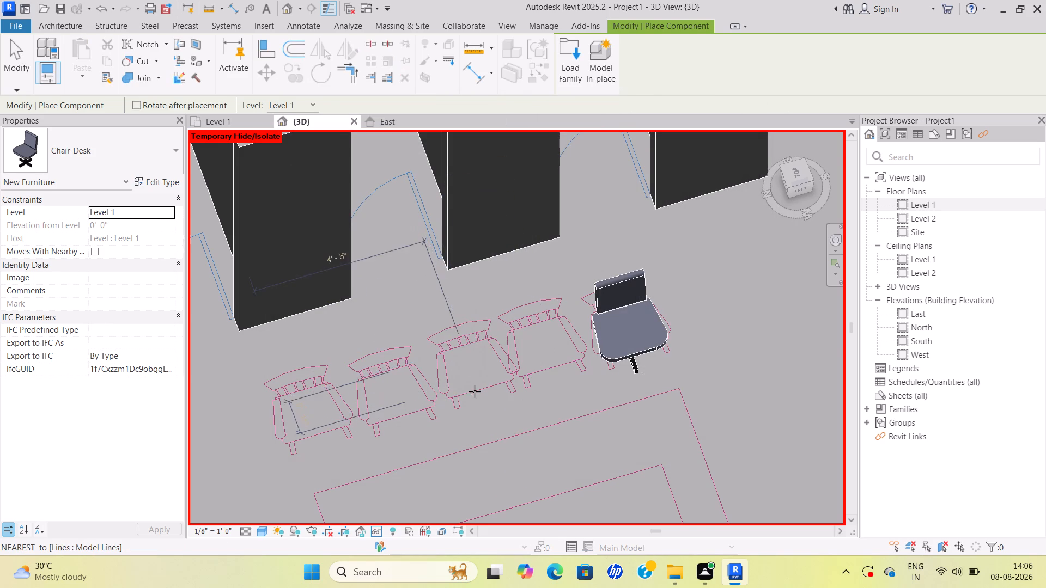
scroll(473, 391, "down", 5)
scroll(494, 382, "up", 2)
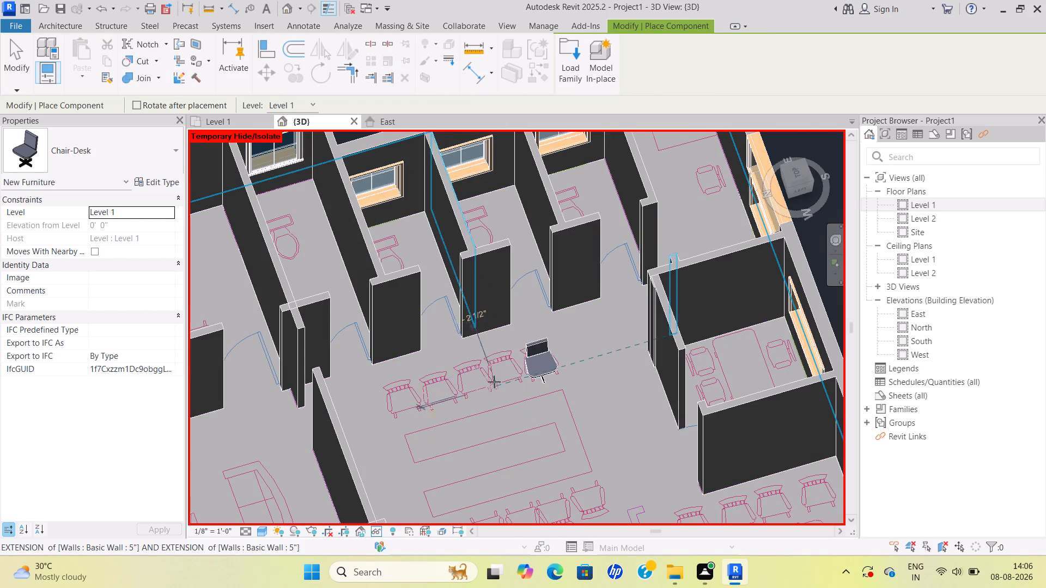
scroll(494, 382, "up", 3)
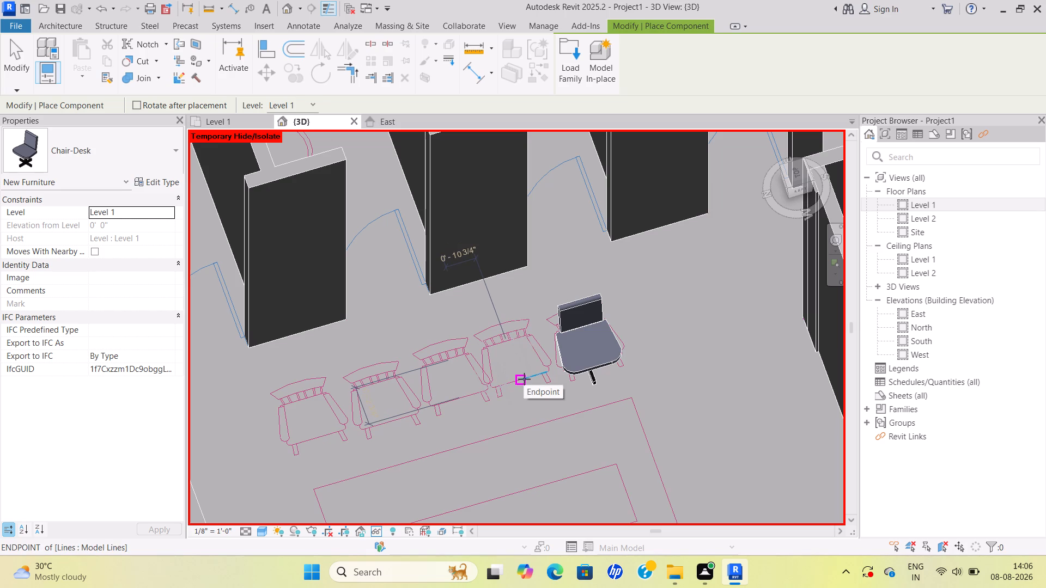
key("space")
left_click(524, 379)
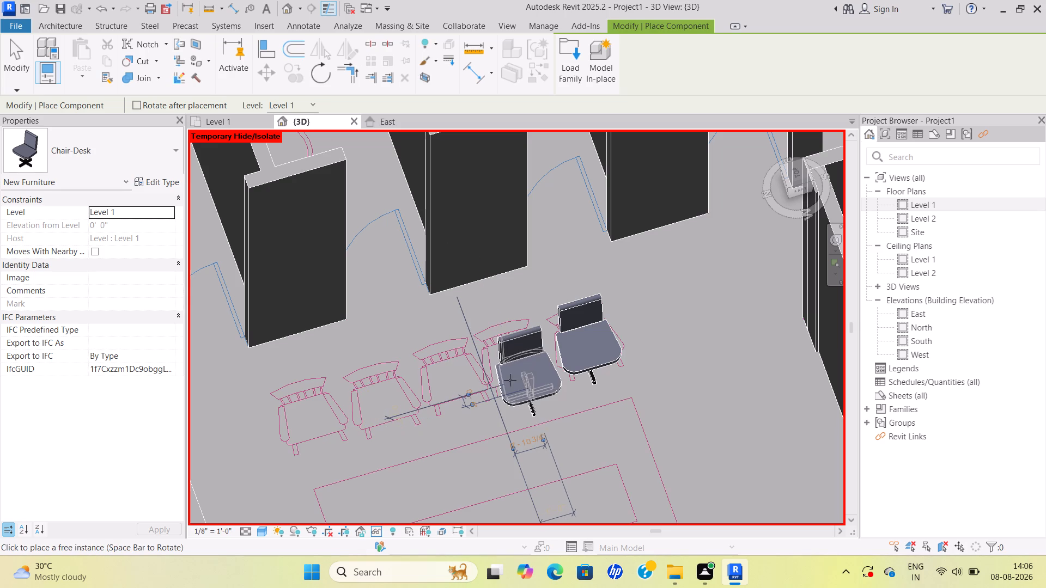
left_click(458, 394)
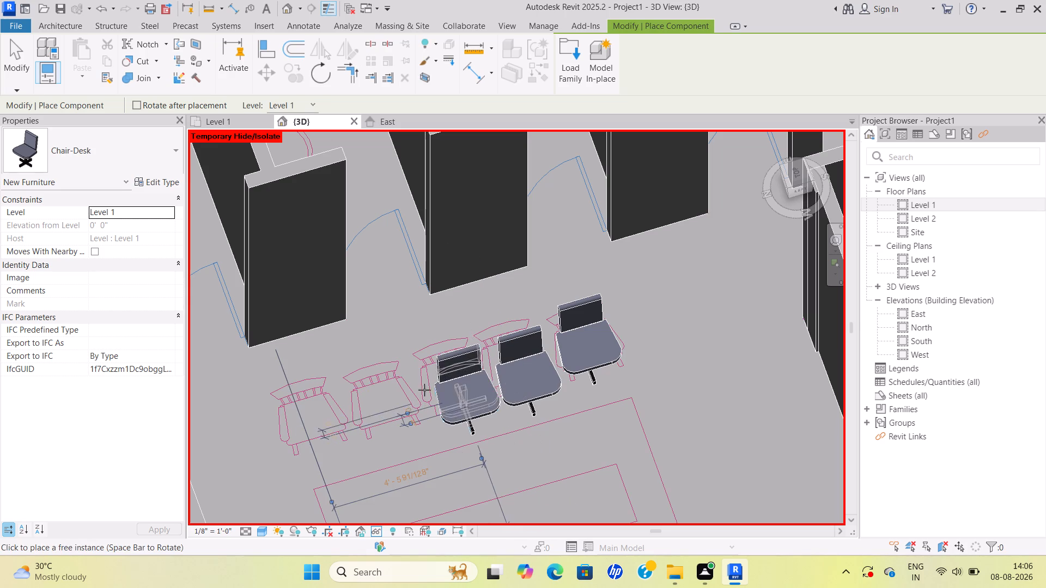
left_click(393, 416)
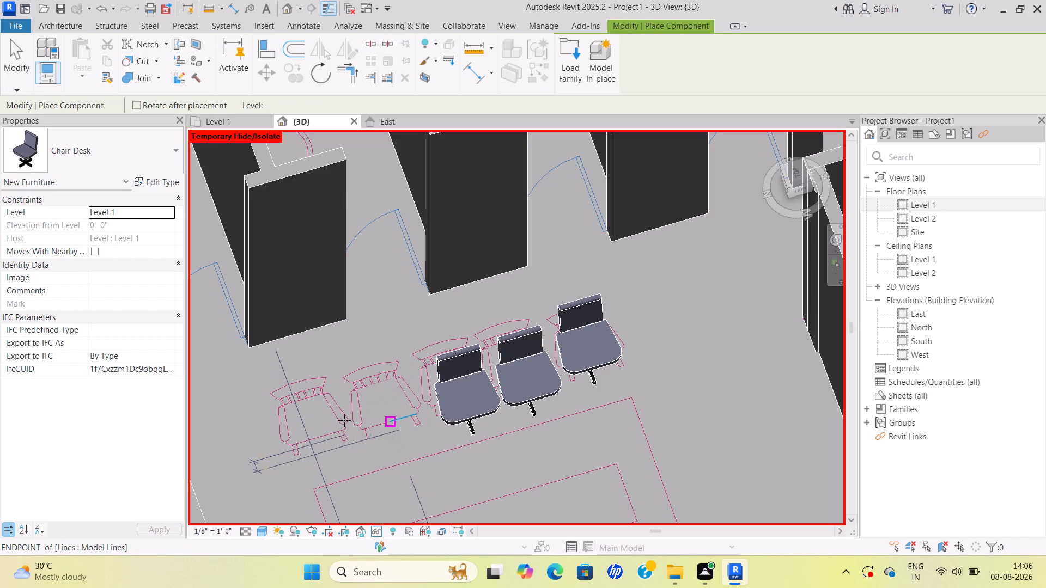
left_click(318, 434)
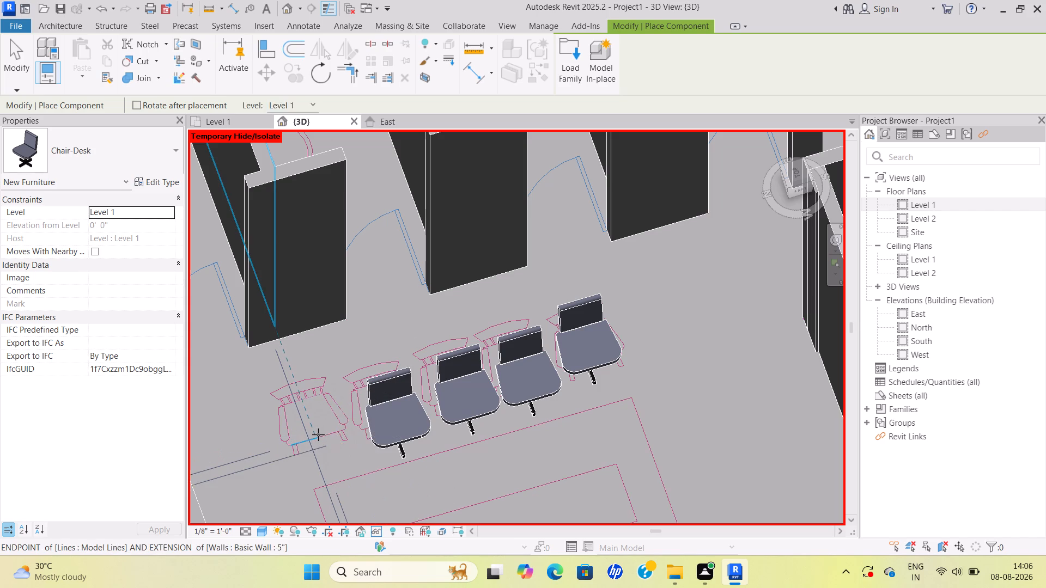
Place a Chair-Desk on each of the four drawn chairs along the rounded table in the corner room by the wide window.
scroll(323, 426, "down", 4)
middle_click_drag(329, 406, 321, 270)
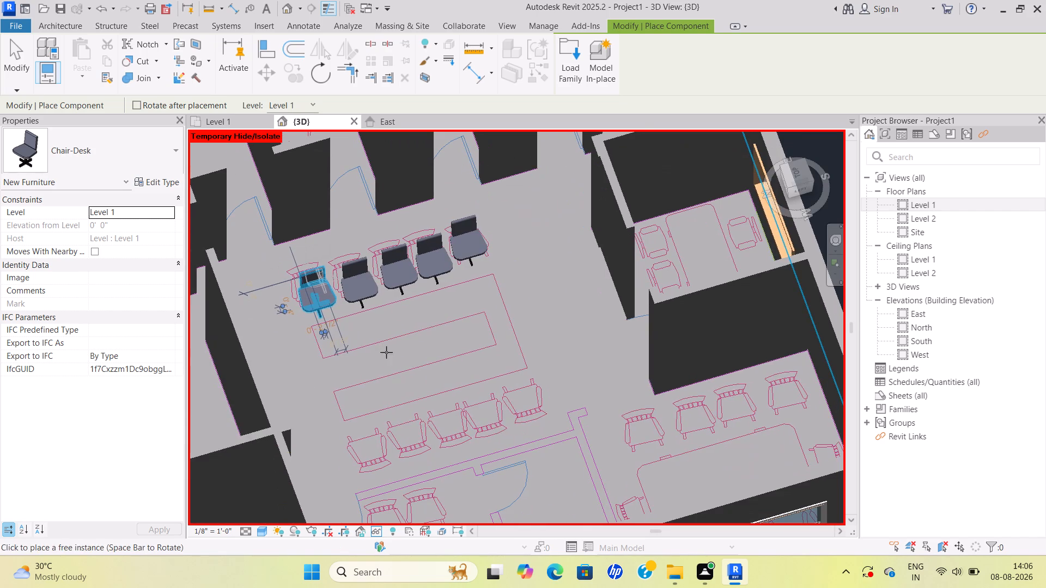
scroll(395, 363, "down", 1)
middle_click_drag(398, 365, 375, 331)
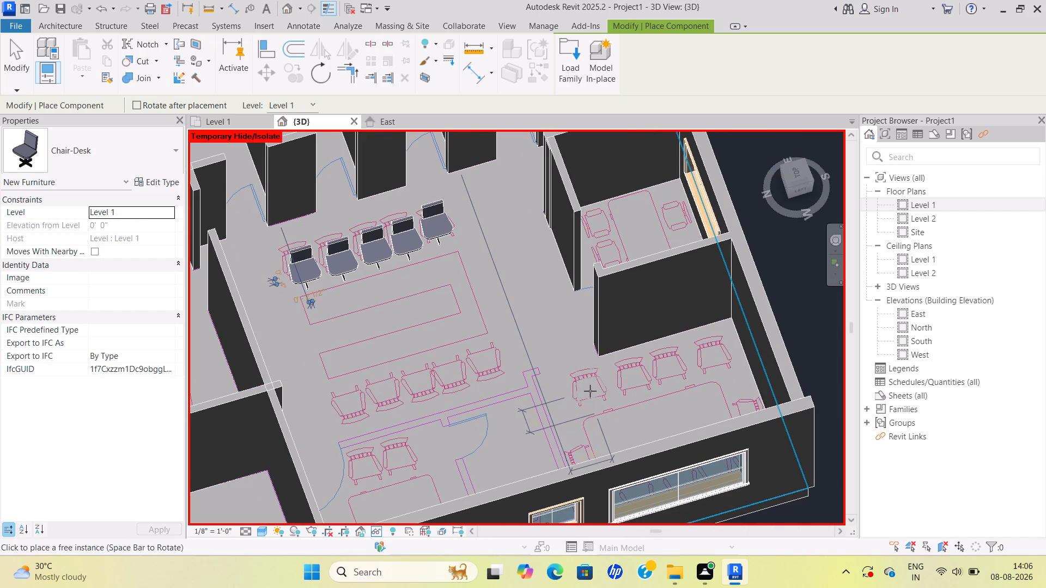
left_click(590, 391)
left_click(640, 383)
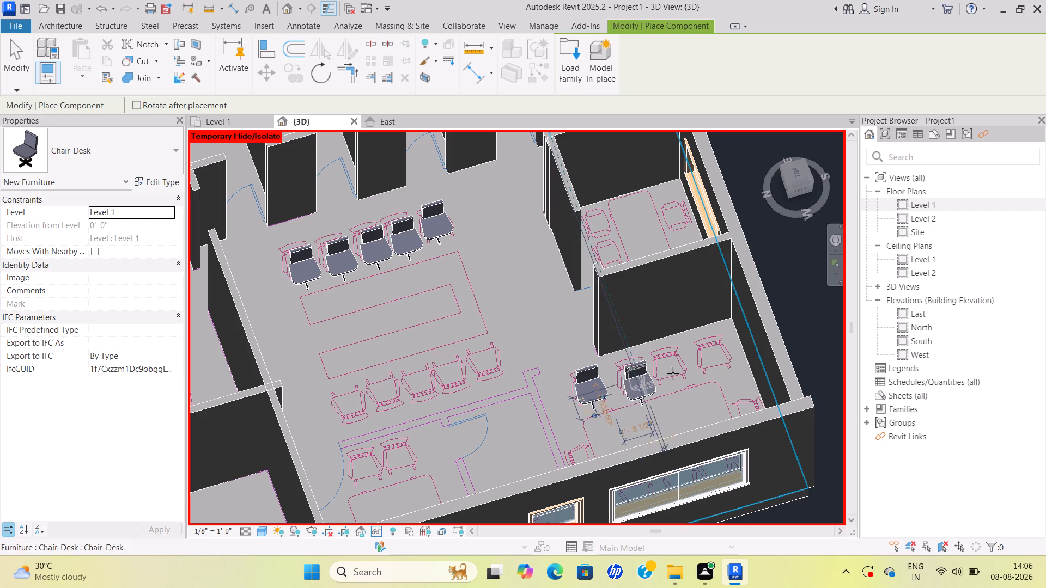
left_click(672, 364)
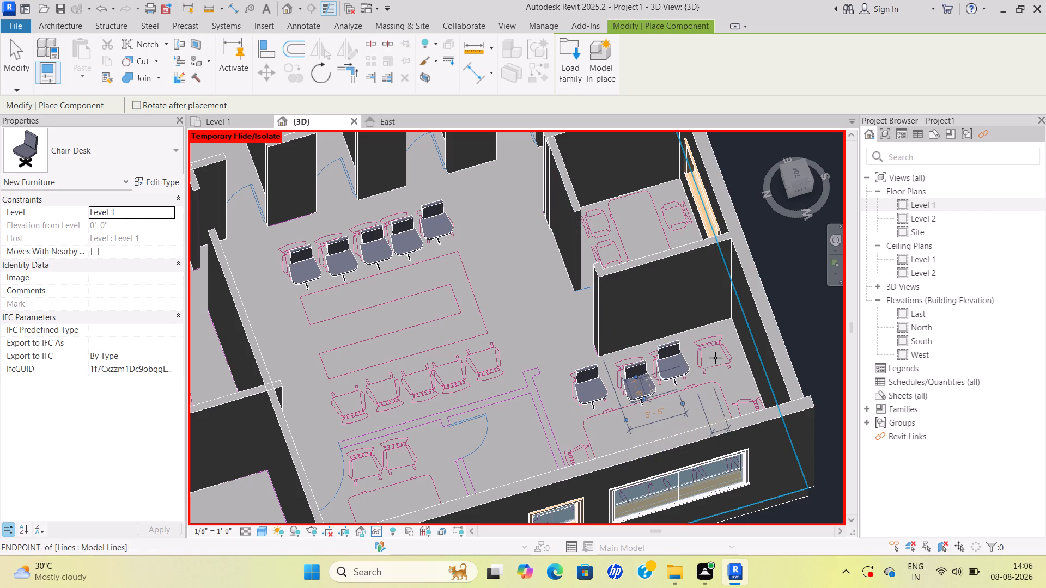
left_click(714, 354)
Place two Chair-Desks at the two drawn chairs beside the desk in the small front room.
scroll(712, 360, "down", 1)
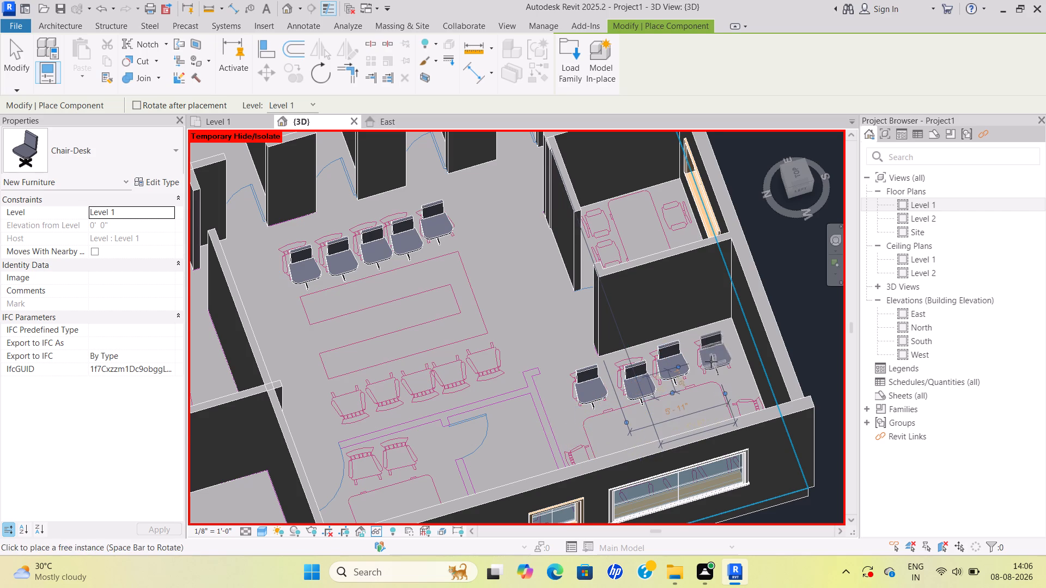
scroll(711, 362, "down", 1)
middle_click_drag(711, 362, 685, 329)
scroll(685, 329, "down", 1)
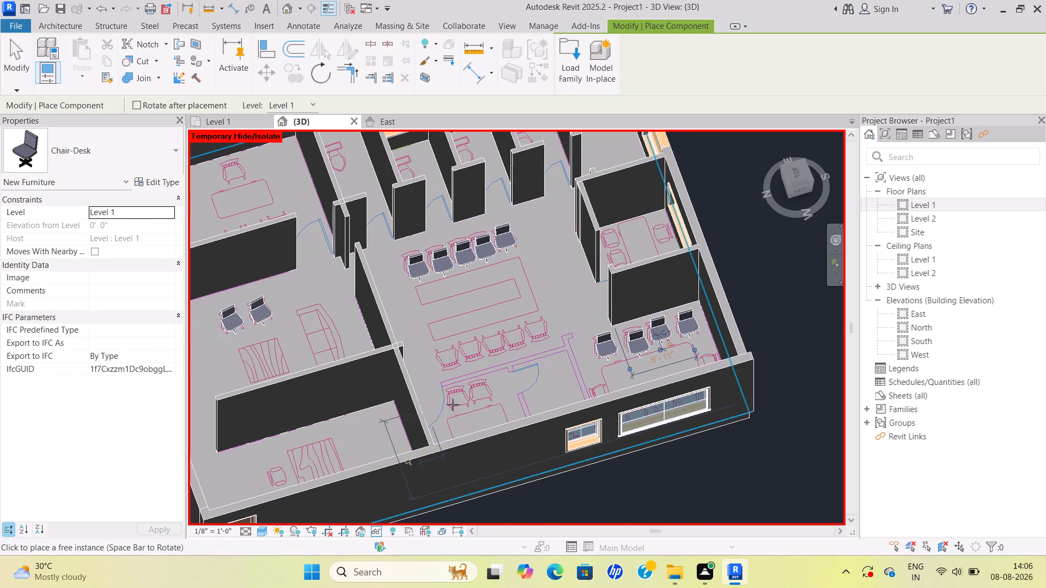
left_click(459, 397)
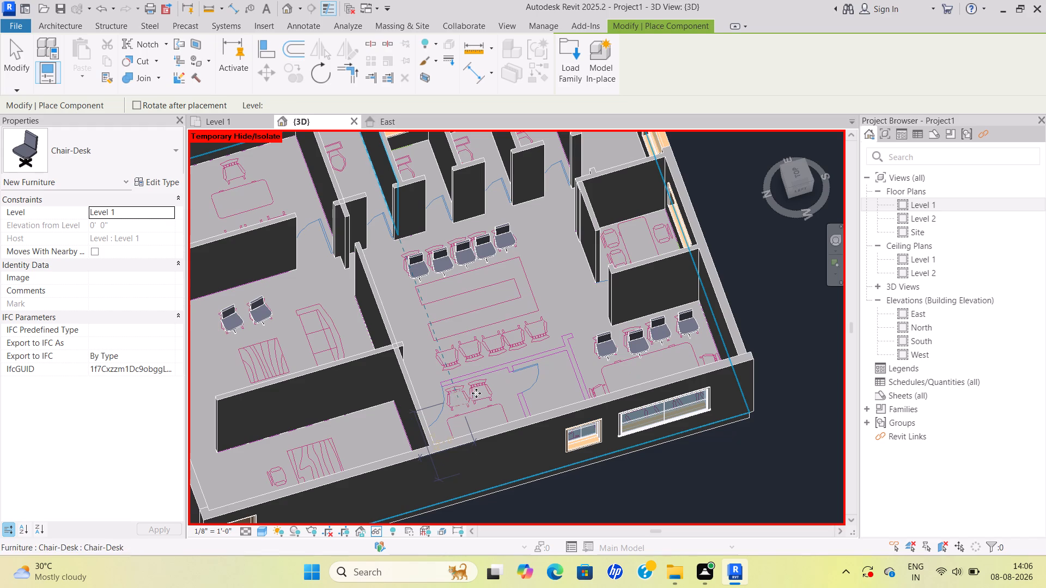
left_click(483, 392)
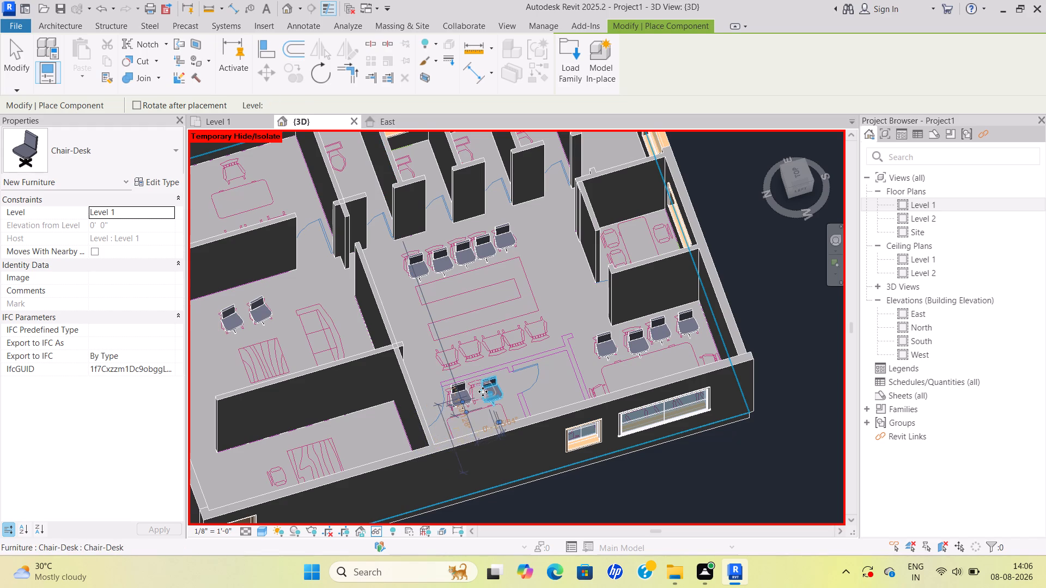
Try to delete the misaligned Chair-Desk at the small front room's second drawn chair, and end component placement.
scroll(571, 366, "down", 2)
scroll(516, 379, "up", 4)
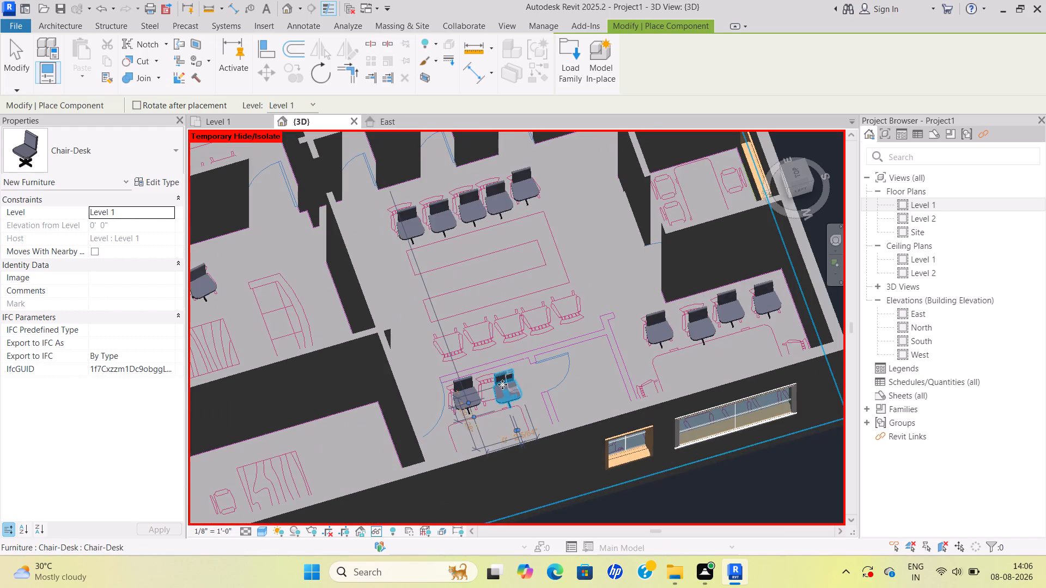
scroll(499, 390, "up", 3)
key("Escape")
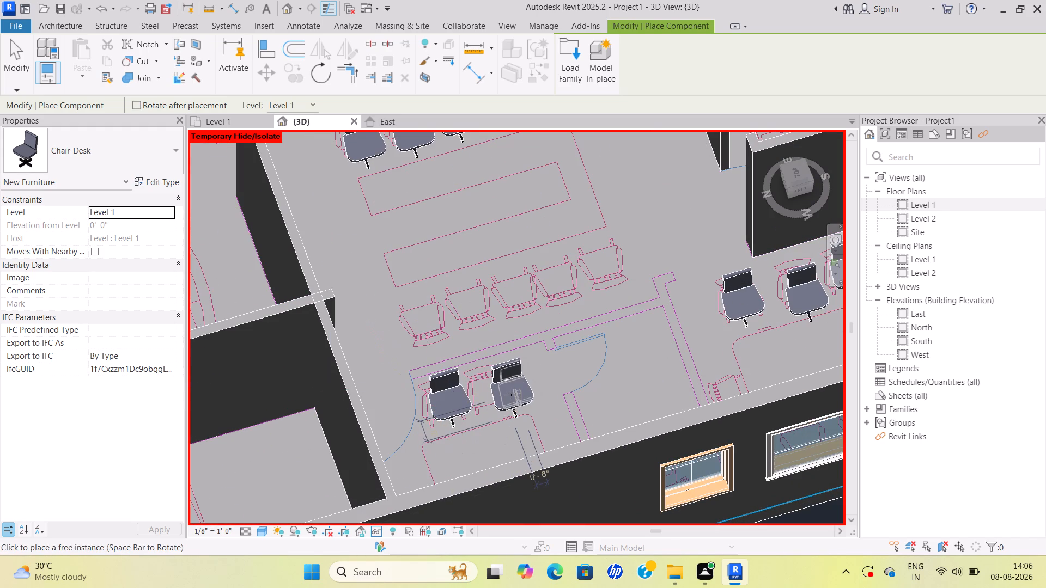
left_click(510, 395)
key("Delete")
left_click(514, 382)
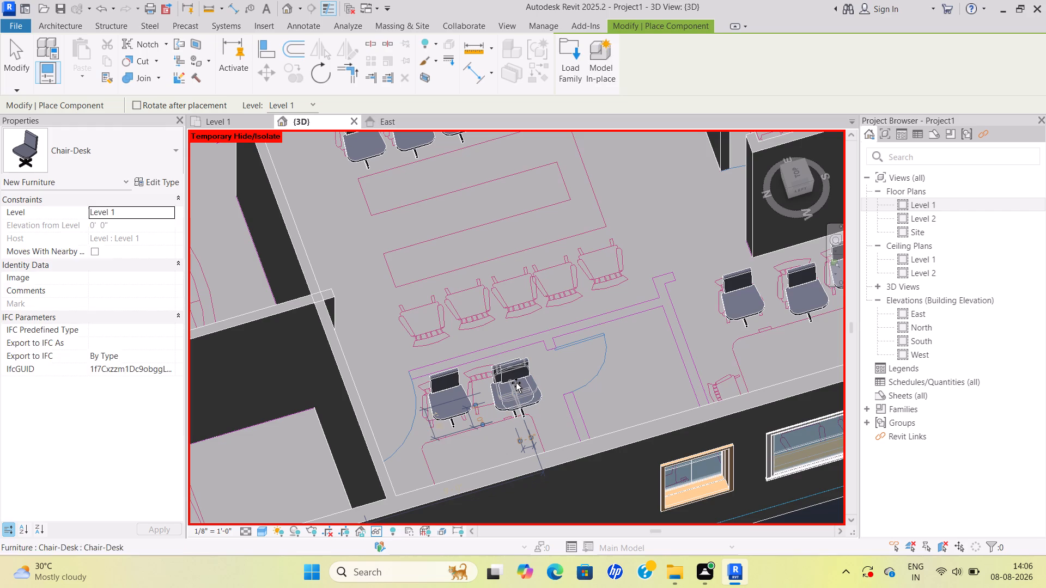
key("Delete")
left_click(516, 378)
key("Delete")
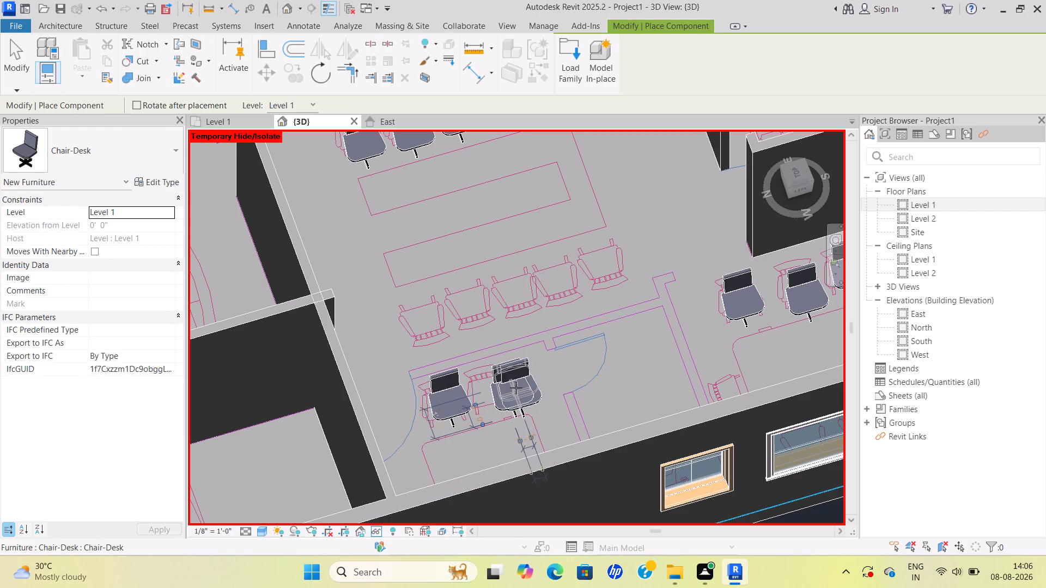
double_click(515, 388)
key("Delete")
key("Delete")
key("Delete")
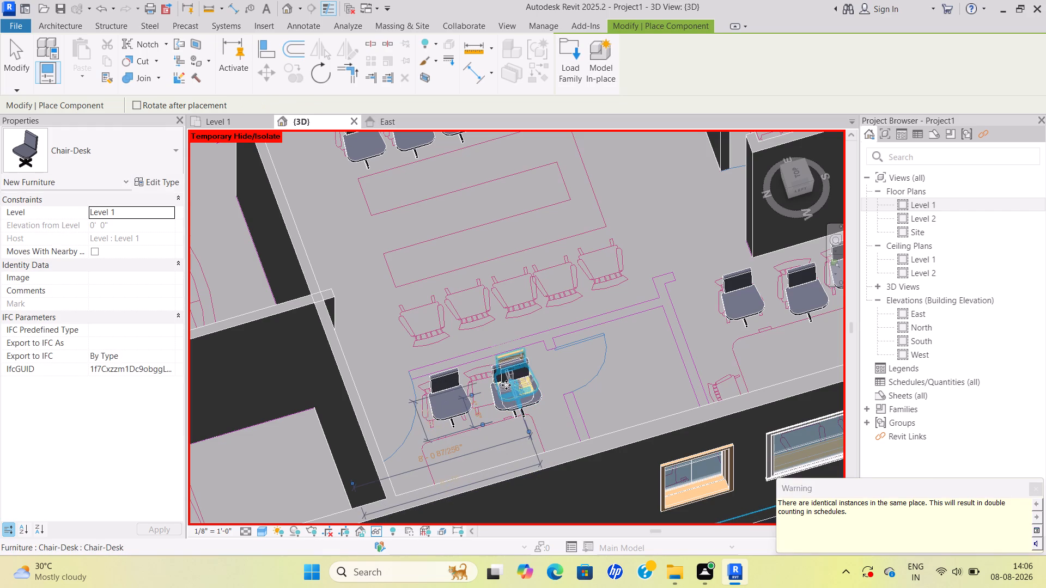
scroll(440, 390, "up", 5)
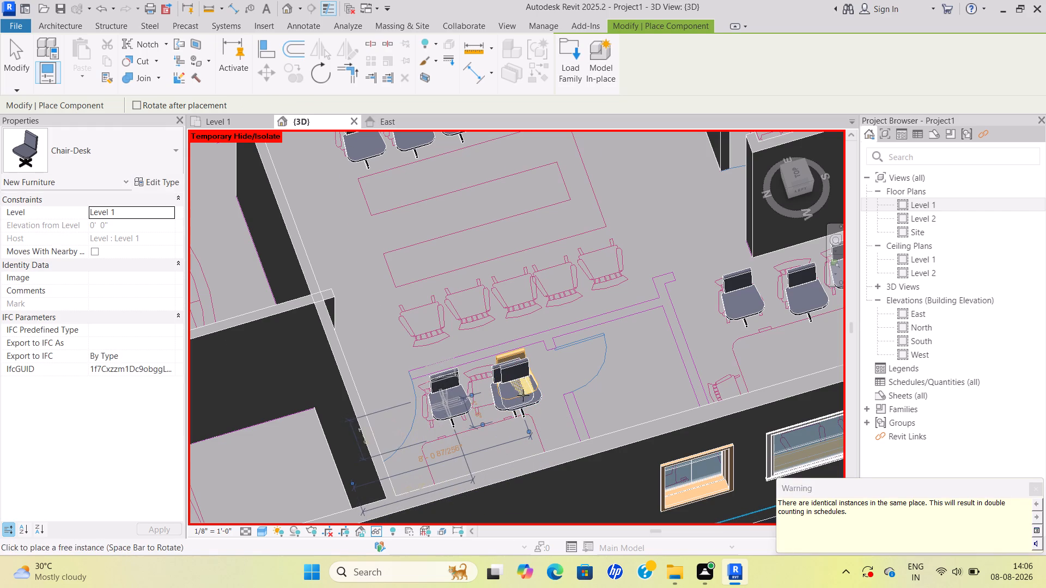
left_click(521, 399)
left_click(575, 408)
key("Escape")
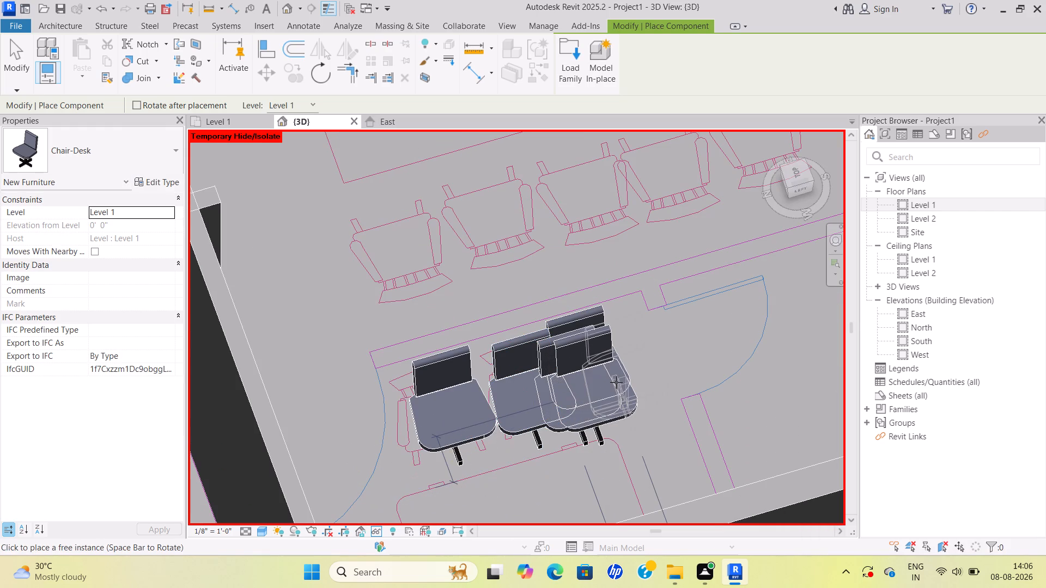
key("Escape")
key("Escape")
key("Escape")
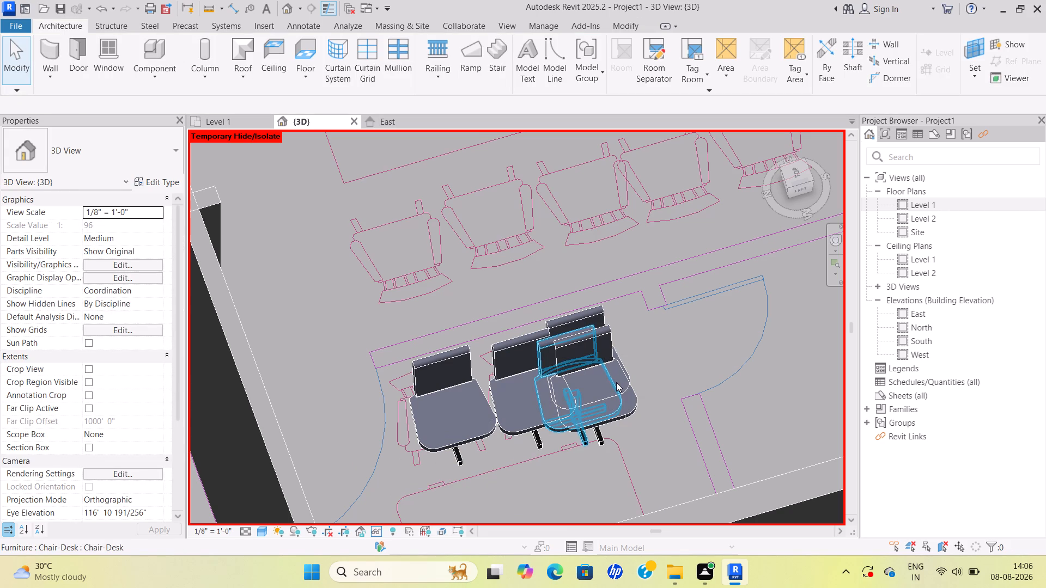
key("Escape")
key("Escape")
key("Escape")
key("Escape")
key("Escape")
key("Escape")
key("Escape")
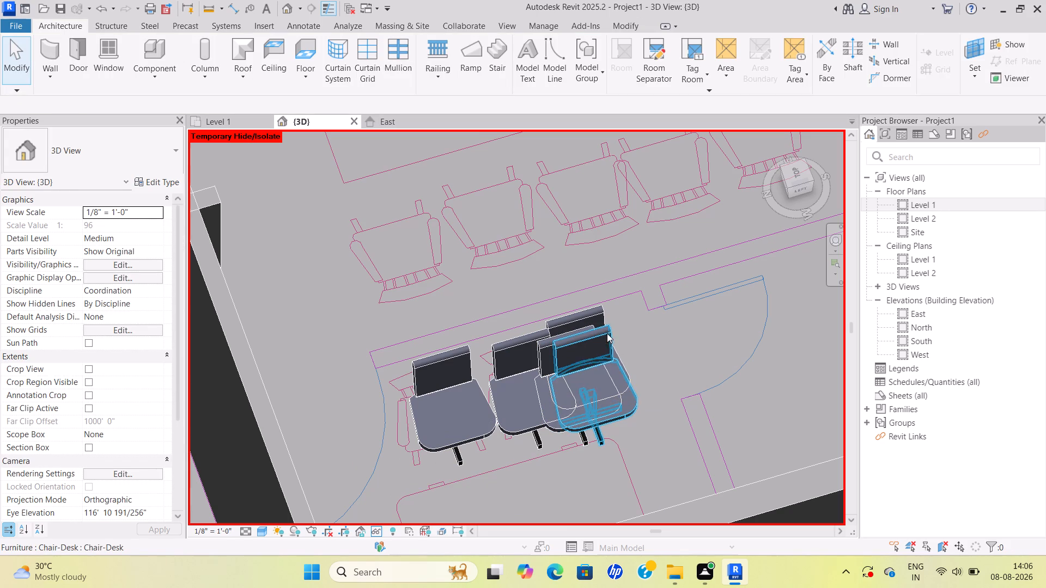
Delete the overlapping duplicate Chair-Desks at the second drawn chair in the small front room.
scroll(656, 401, "down", 9)
middle_click_drag(633, 387, 621, 429)
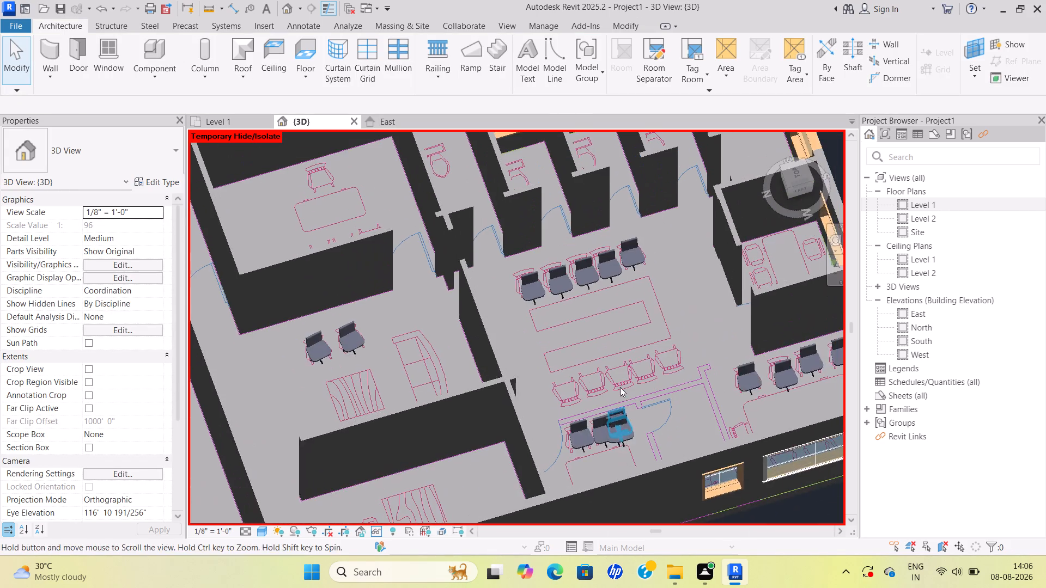
scroll(659, 273, "down", 1)
middle_click_drag(659, 273, 595, 387)
middle_click_drag(575, 399, 587, 353)
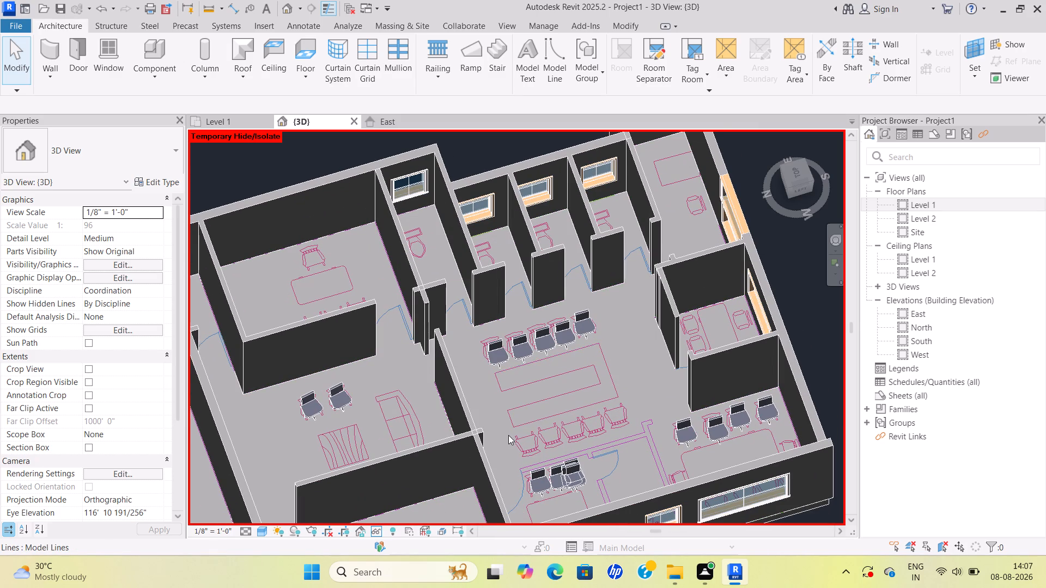
scroll(508, 436, "up", 4)
middle_click_drag(513, 433, 476, 316)
scroll(476, 316, "down", 1)
left_click(563, 387)
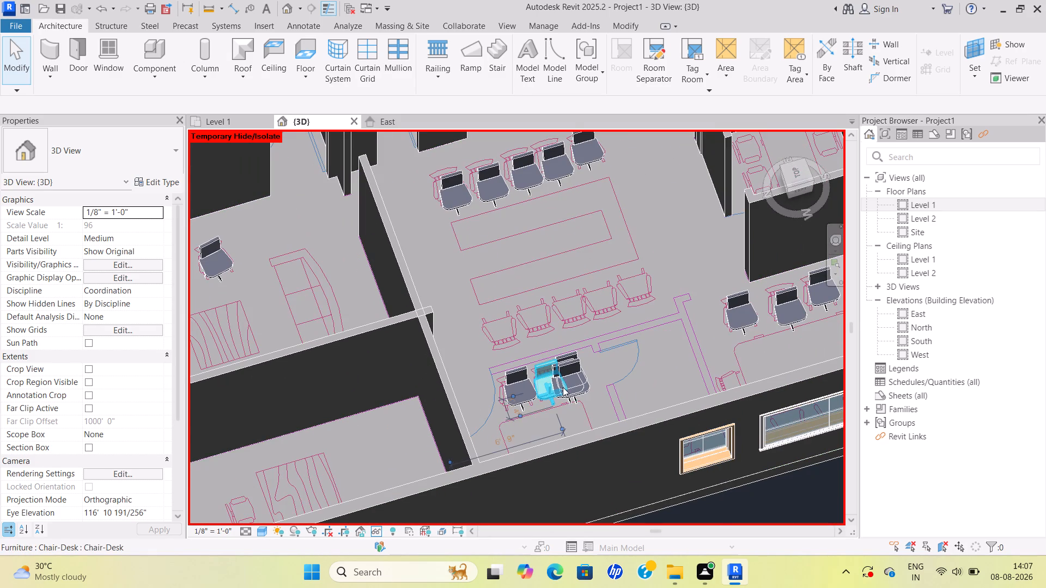
key("Delete")
key("Delete")
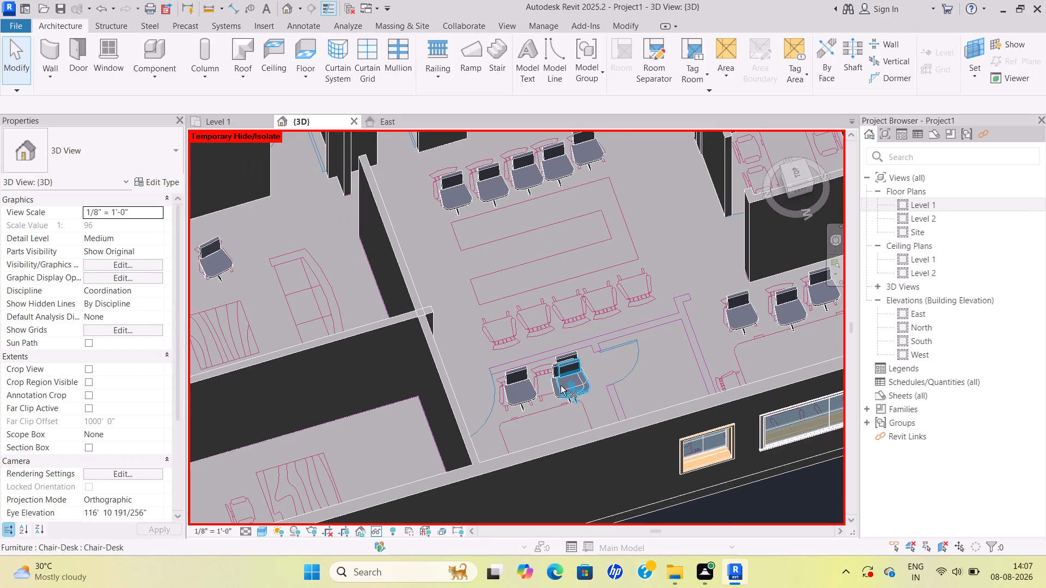
left_click(561, 385)
key("Delete")
left_click(581, 386)
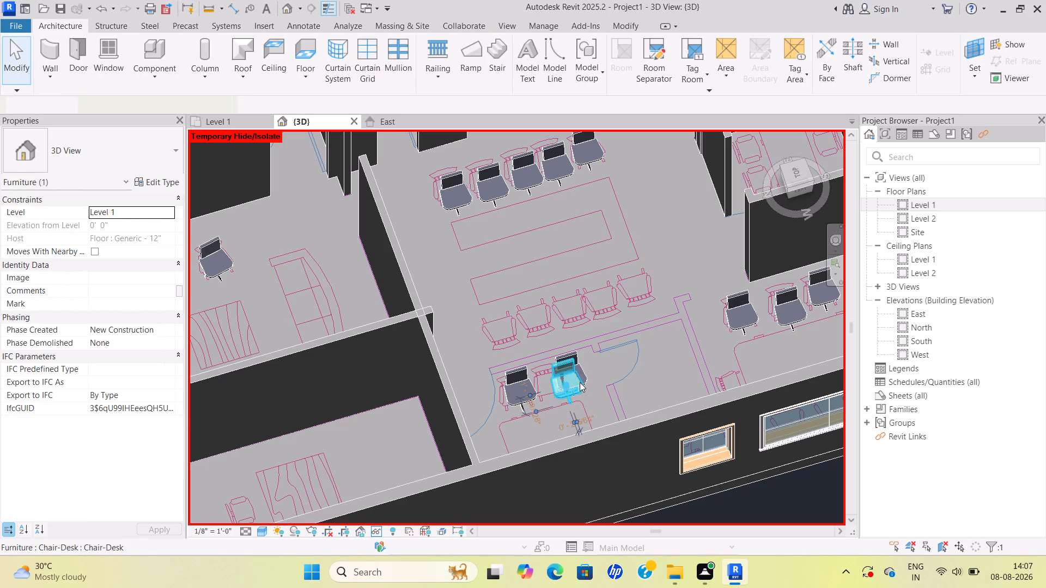
key("Delete")
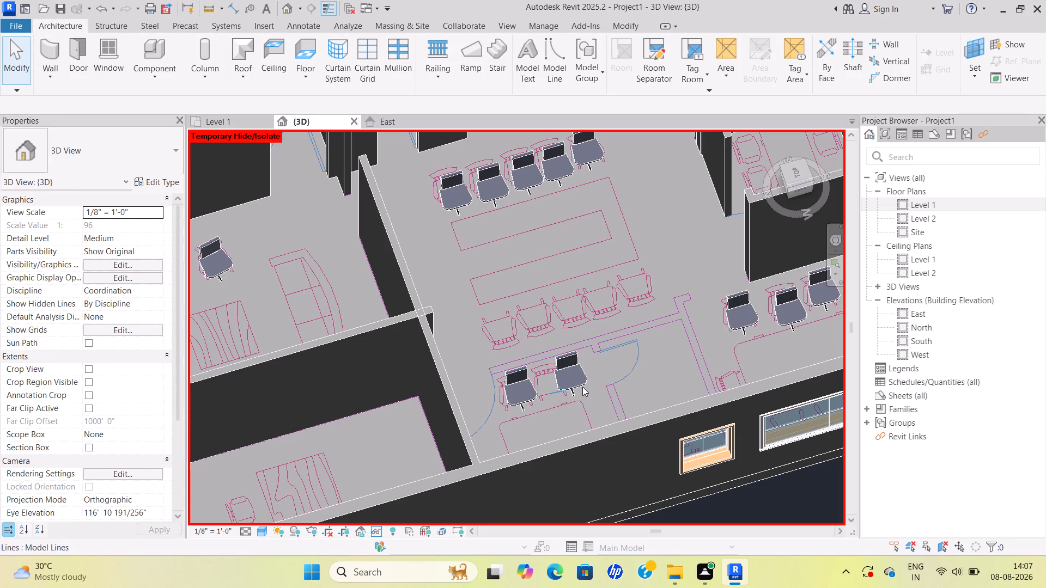
Load the Chair-Desk family from the Seating folder again as a component for placement.
scroll(591, 379, "up", 3)
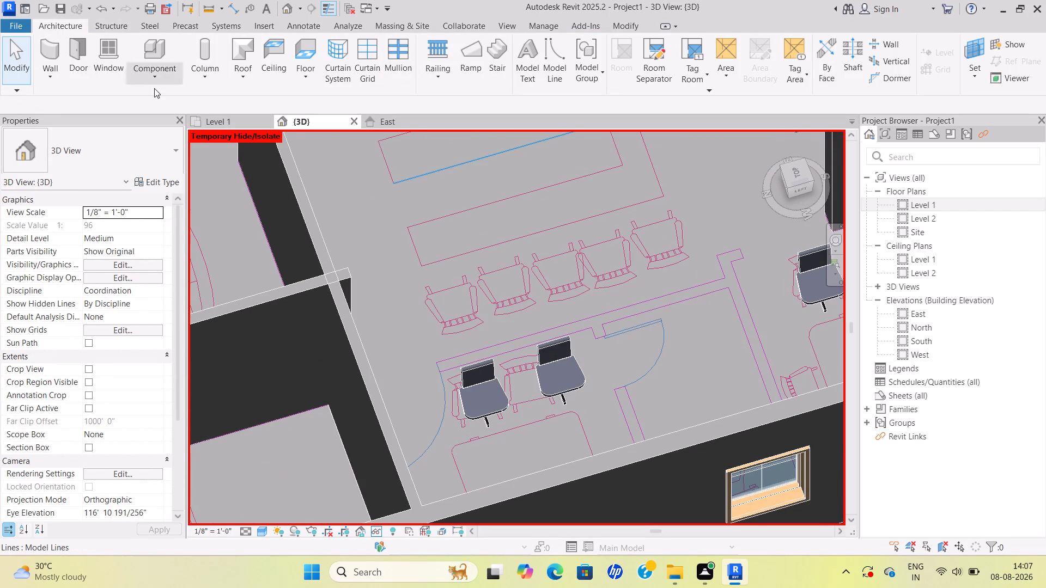
left_click(150, 76)
left_click(181, 96)
left_click(565, 69)
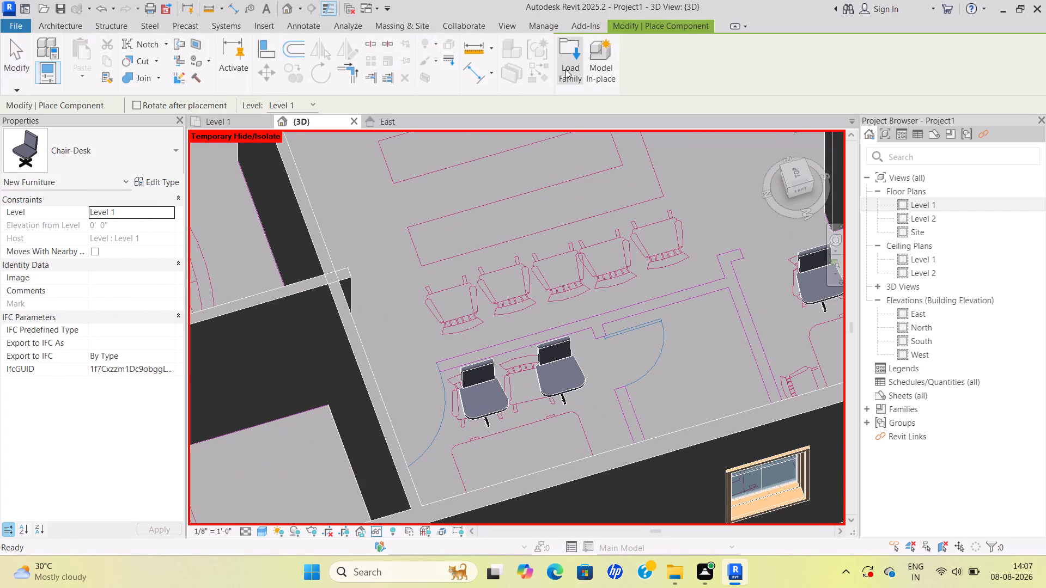
left_click(591, 182)
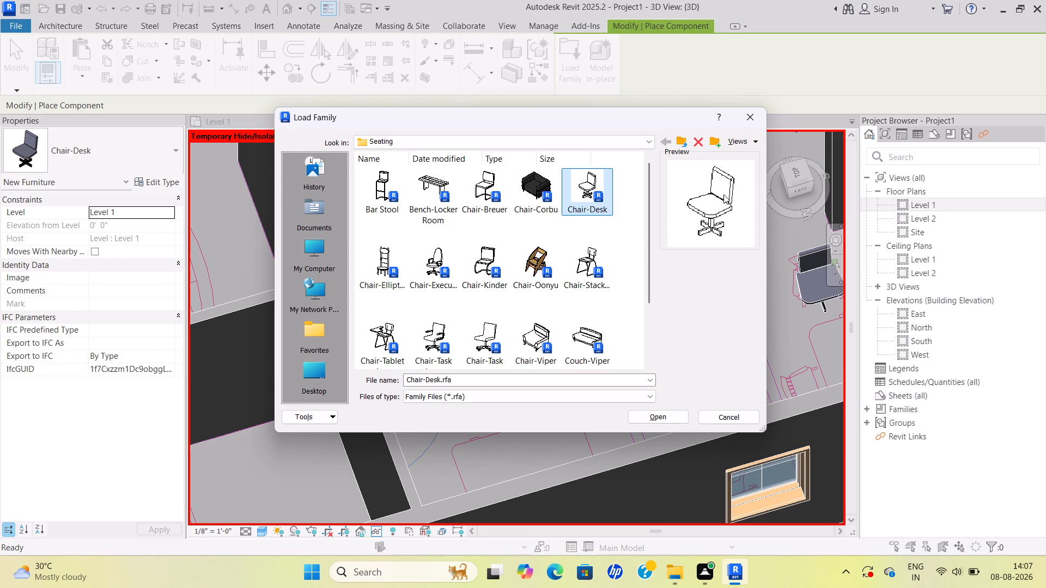
left_click(671, 414)
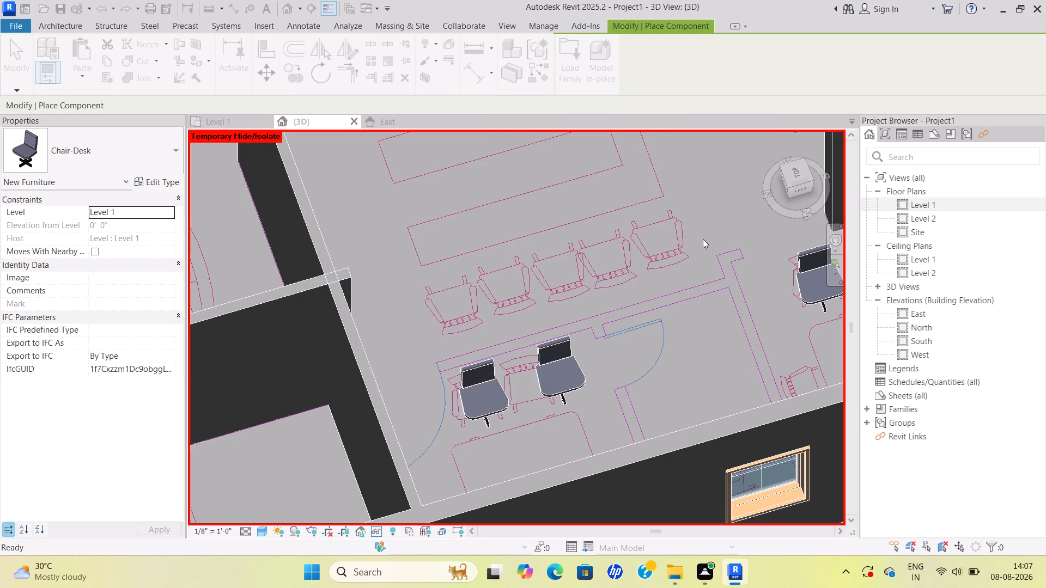
Rotate the Chair-Desk to face the desk and place it on the drawn chair between the small front room's two existing chairs.
scroll(540, 385, "up", 4)
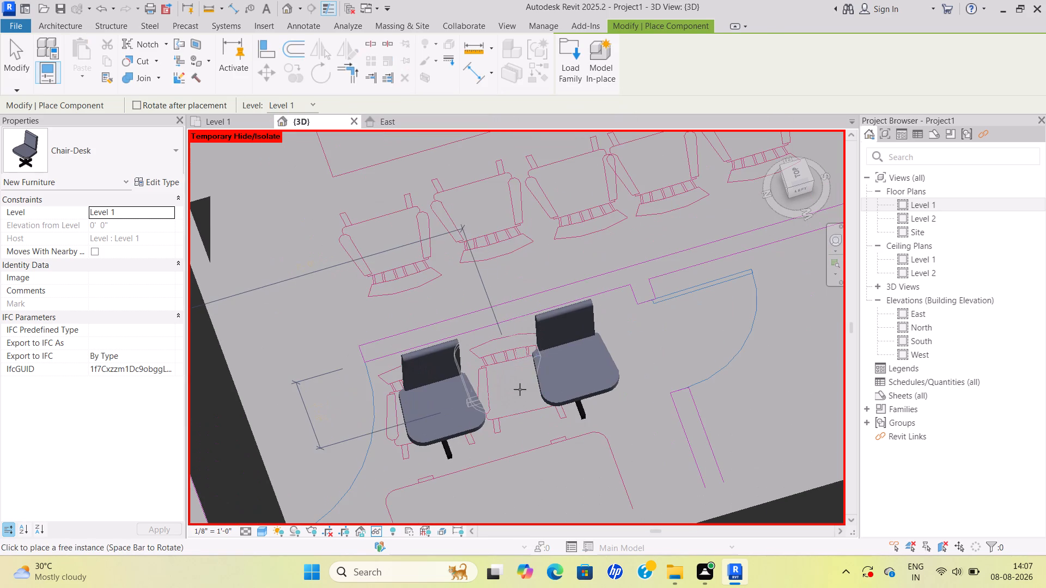
left_click(517, 394)
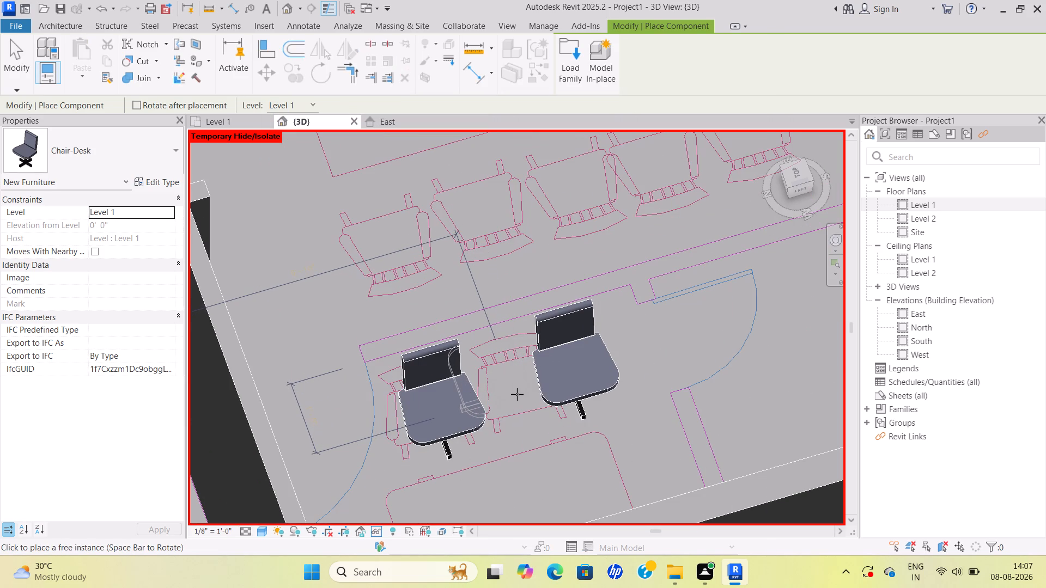
key("space")
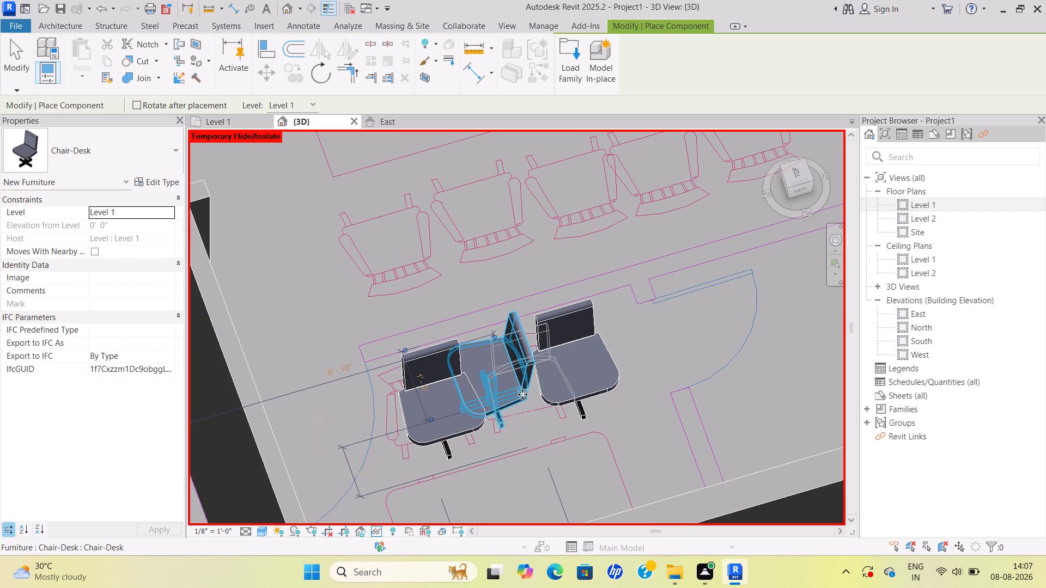
key("space")
key("space")
key("space")
key("space")
key("Escape")
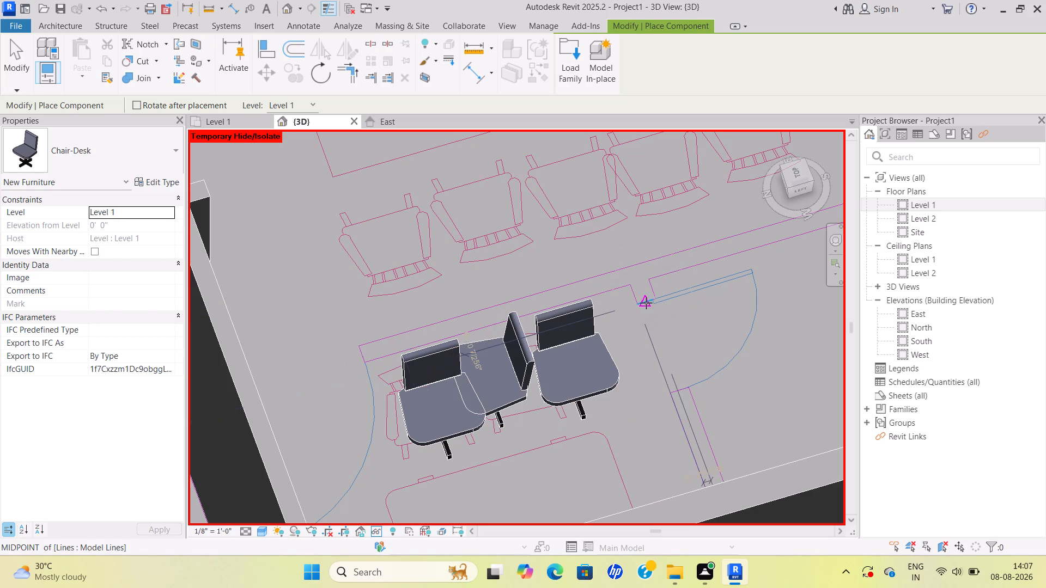
scroll(535, 368, "up", 4)
left_click(477, 377)
key("Escape")
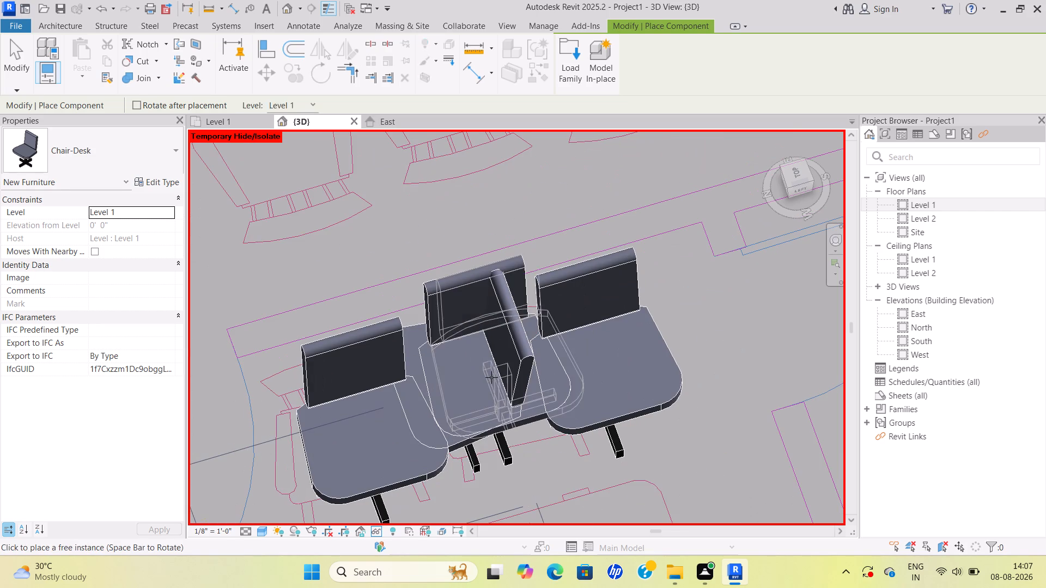
key("Escape")
key("Escape")
key("Escape")
key("Escape")
key("Escape")
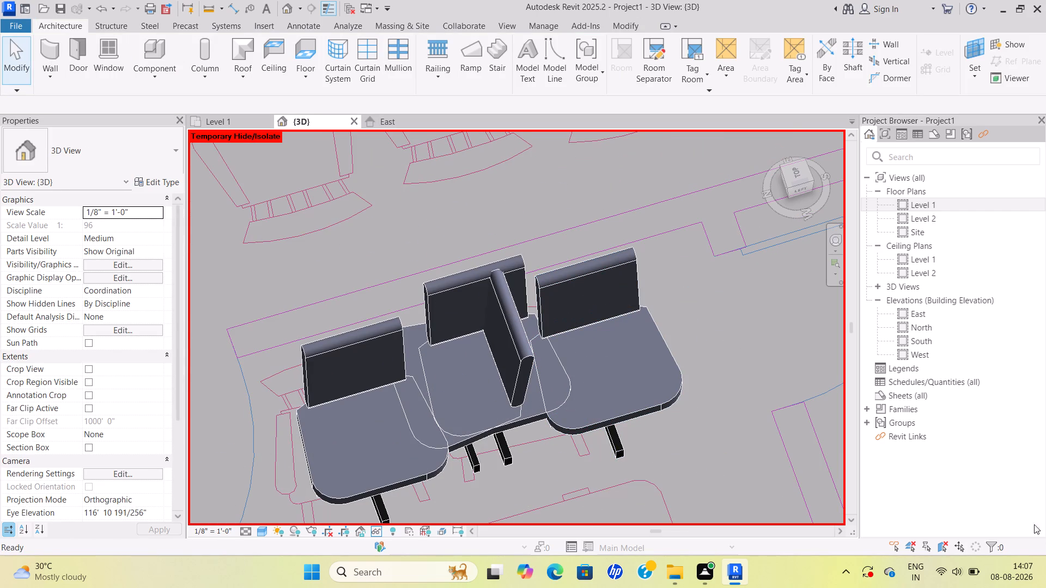
key("Escape")
Delete the sideways Chair-Desk overlapping the middle chair in the small front room.
left_click(506, 381)
key("Delete")
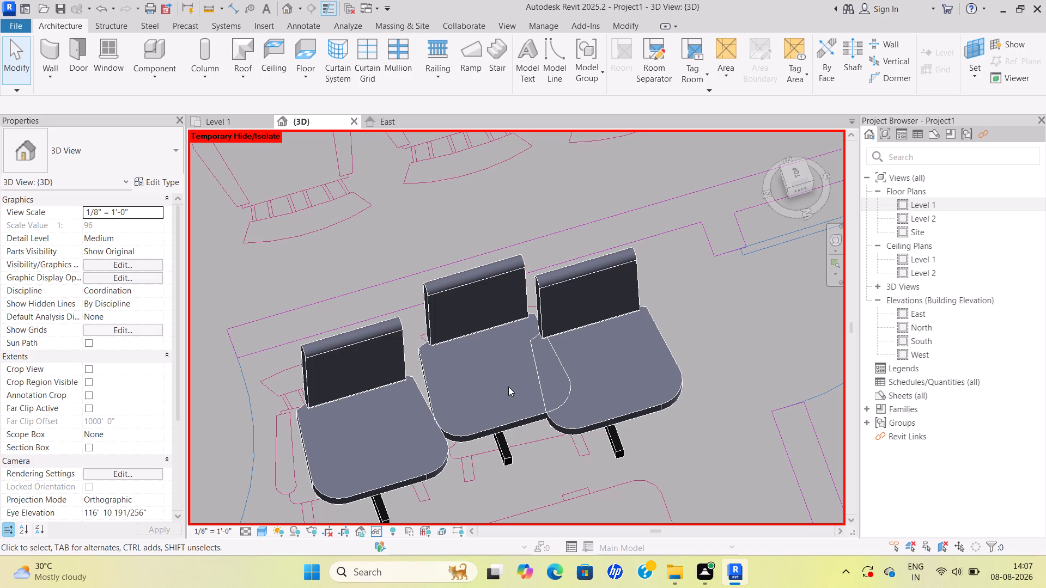
Delete the Chair-Desk between the small front room's two other chairs, clearing the middle drawn chair.
double_click(519, 389)
left_click_drag(519, 390, 505, 398)
triple_click(504, 399)
triple_click(504, 399)
left_click(504, 399)
left_click(497, 407)
double_click(497, 410)
key("Delete")
left_click(497, 410)
left_click_drag(497, 419, 497, 427)
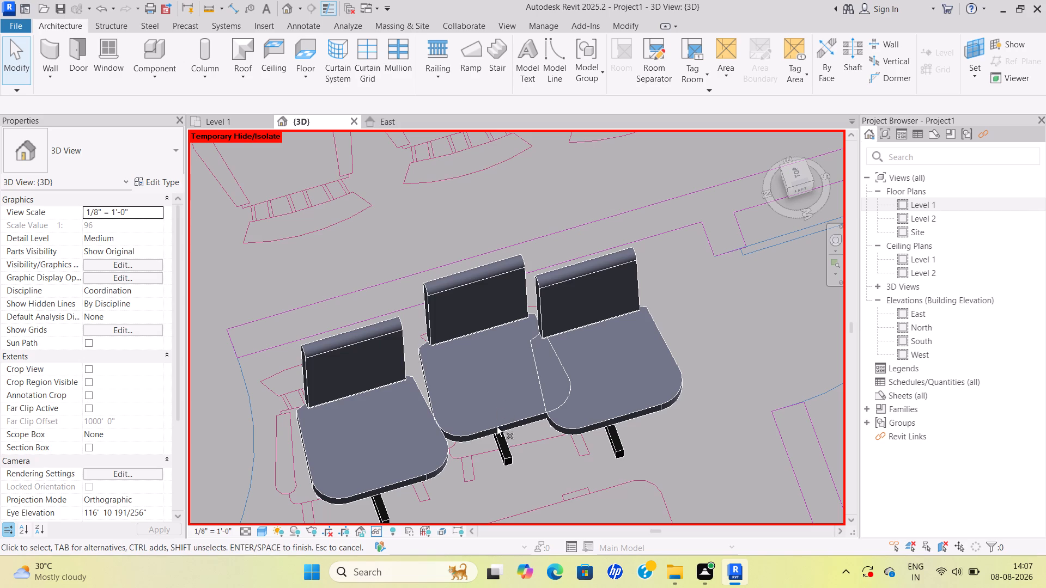
left_click_drag(497, 427, 497, 428)
left_click(496, 421)
key("Delete")
left_click(496, 422)
triple_click(494, 427)
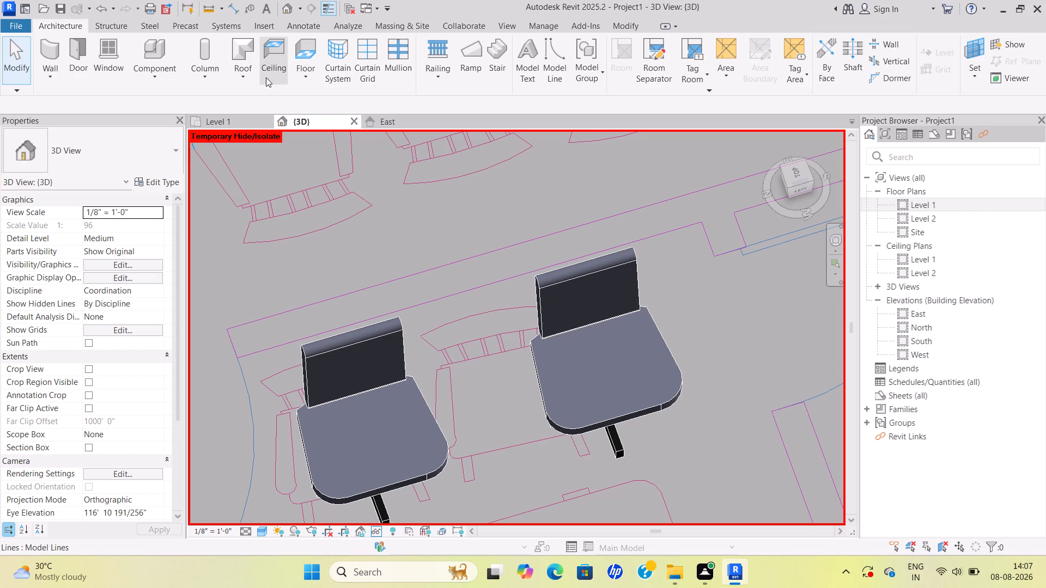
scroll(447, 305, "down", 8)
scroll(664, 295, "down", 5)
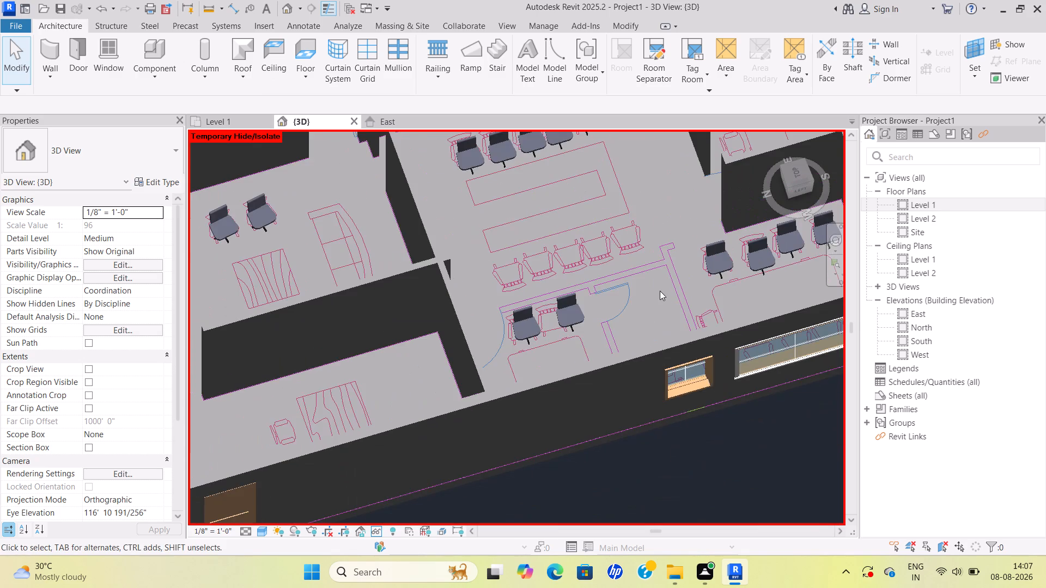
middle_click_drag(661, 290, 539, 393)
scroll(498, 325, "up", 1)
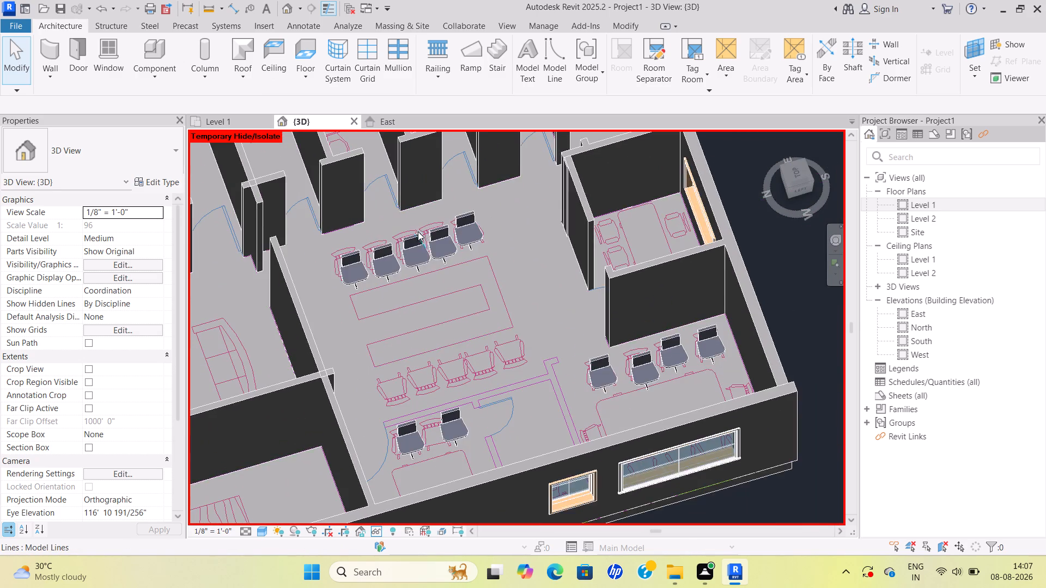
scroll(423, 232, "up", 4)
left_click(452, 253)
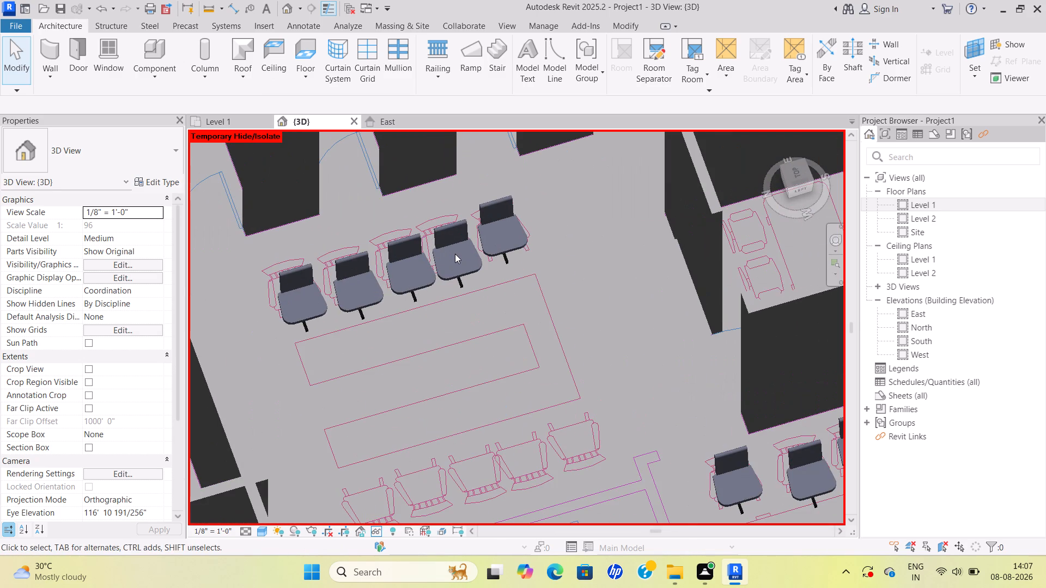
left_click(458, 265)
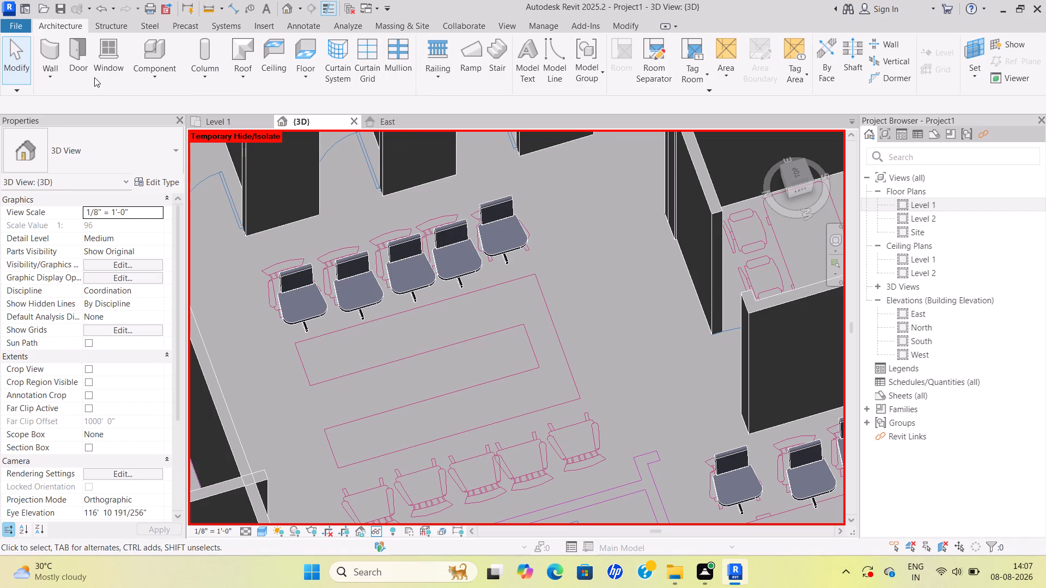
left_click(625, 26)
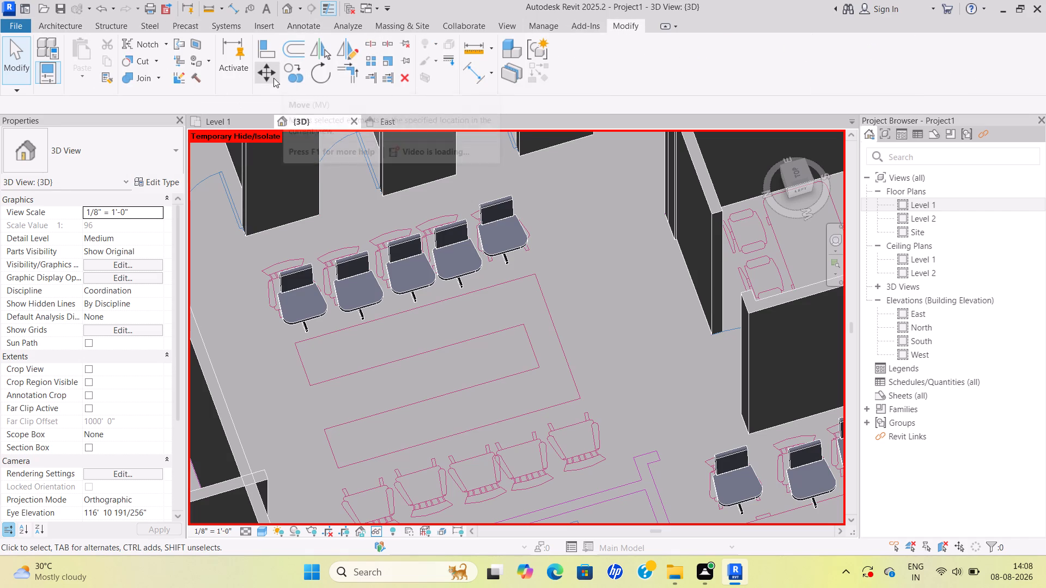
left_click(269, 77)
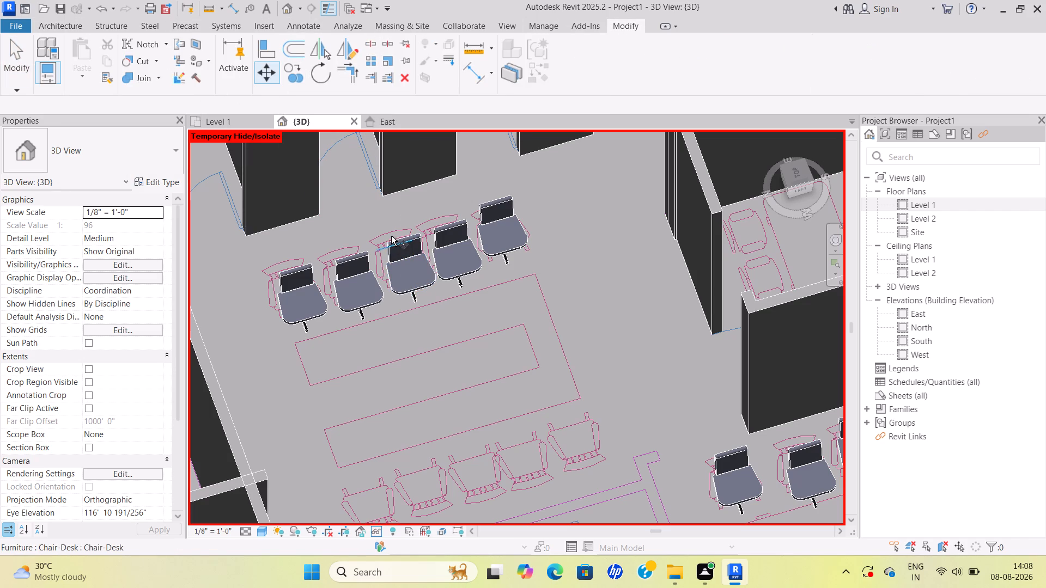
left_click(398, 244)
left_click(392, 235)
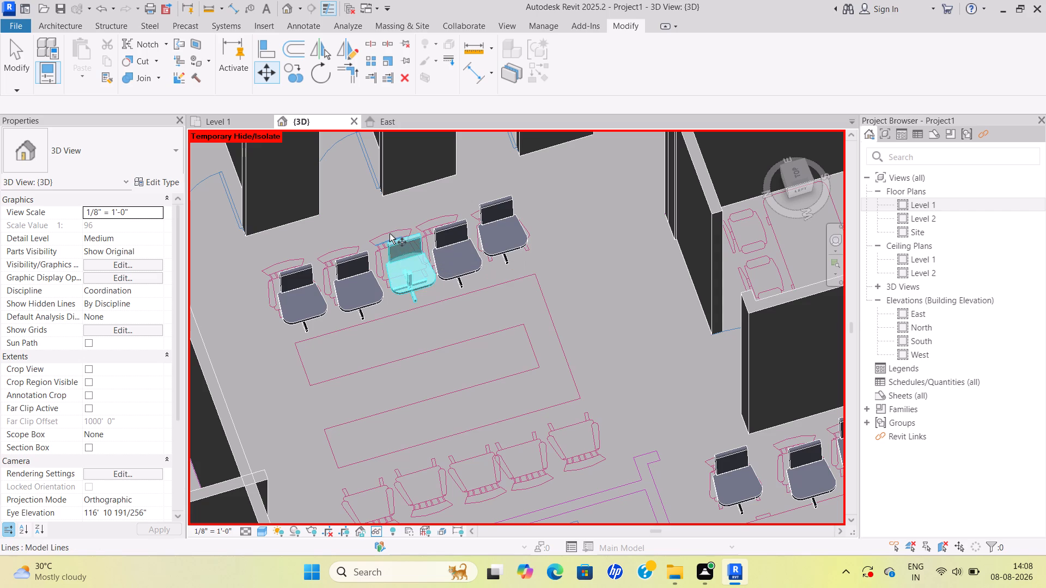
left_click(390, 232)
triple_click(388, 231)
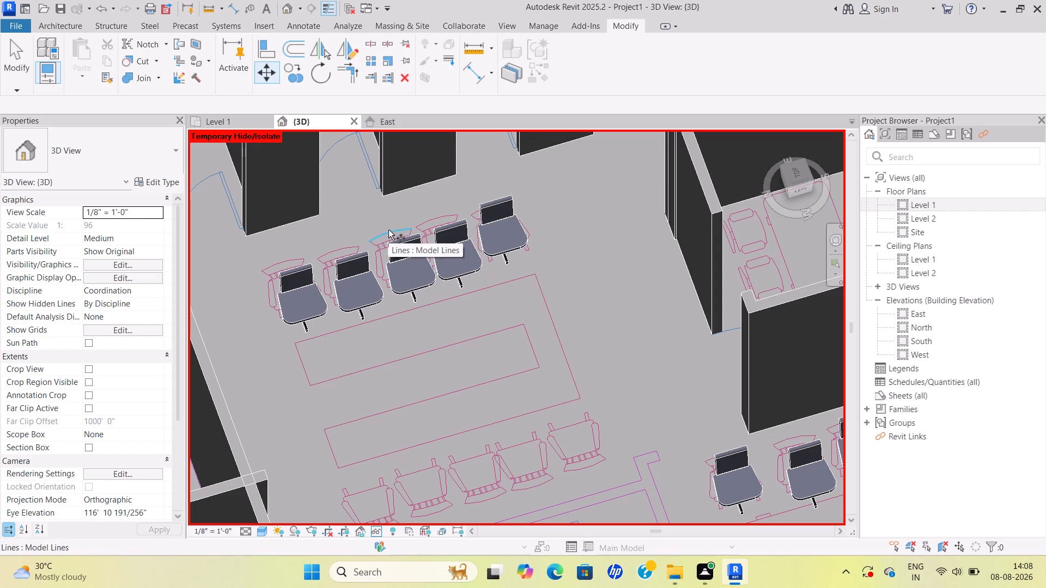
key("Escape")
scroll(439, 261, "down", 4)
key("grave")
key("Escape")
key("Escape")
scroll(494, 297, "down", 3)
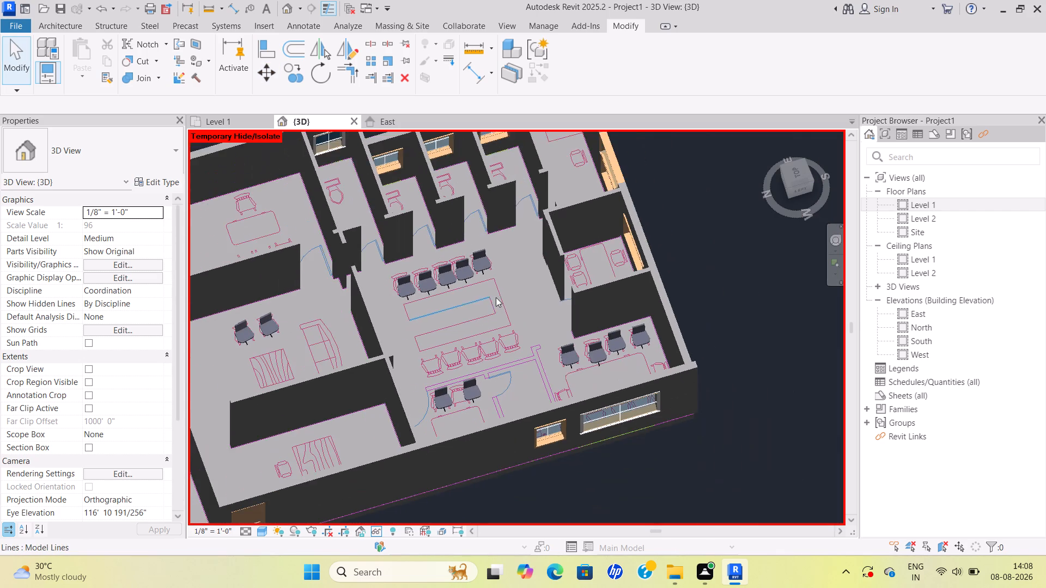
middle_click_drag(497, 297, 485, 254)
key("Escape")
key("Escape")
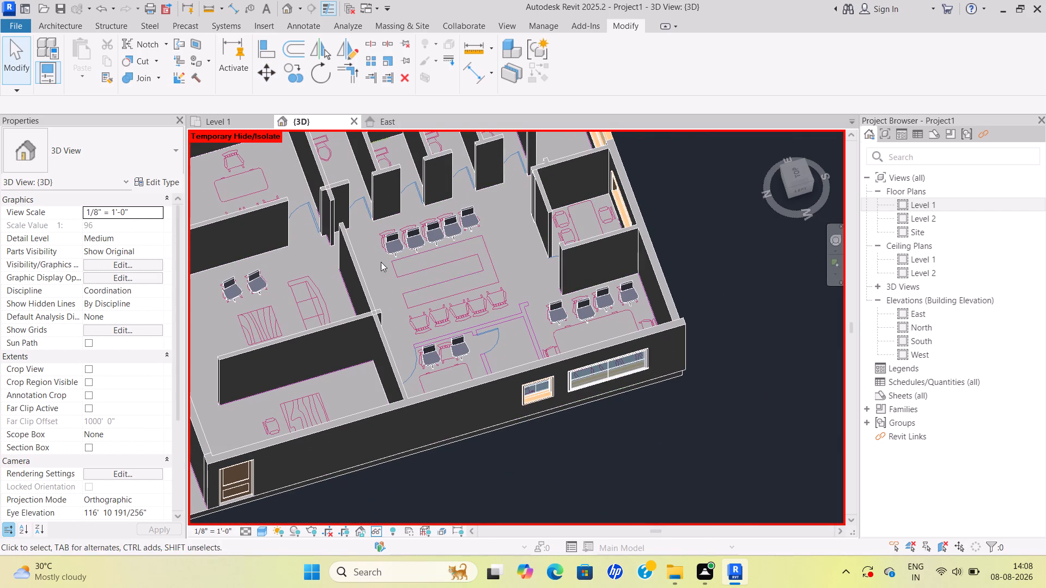
Move the second Chair-Desk from the lounge-side end of the conference table's row slightly toward its drawn chair.
scroll(382, 262, "down", 4)
middle_click_drag(398, 247, 419, 370)
scroll(413, 359, "up", 10)
middle_click_drag(430, 349, 426, 324)
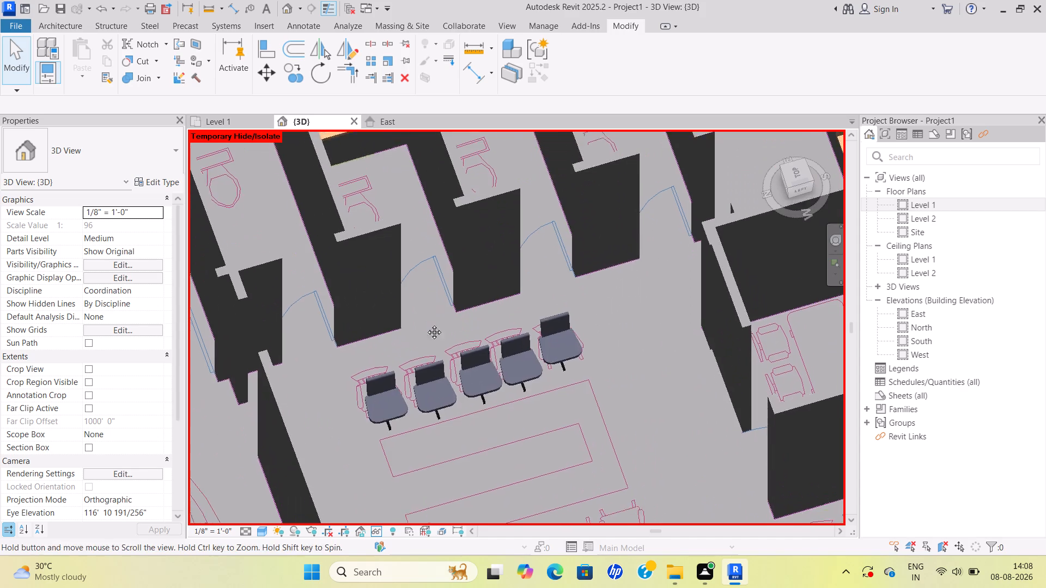
middle_click_drag(426, 324, 400, 284)
scroll(403, 336, "up", 1)
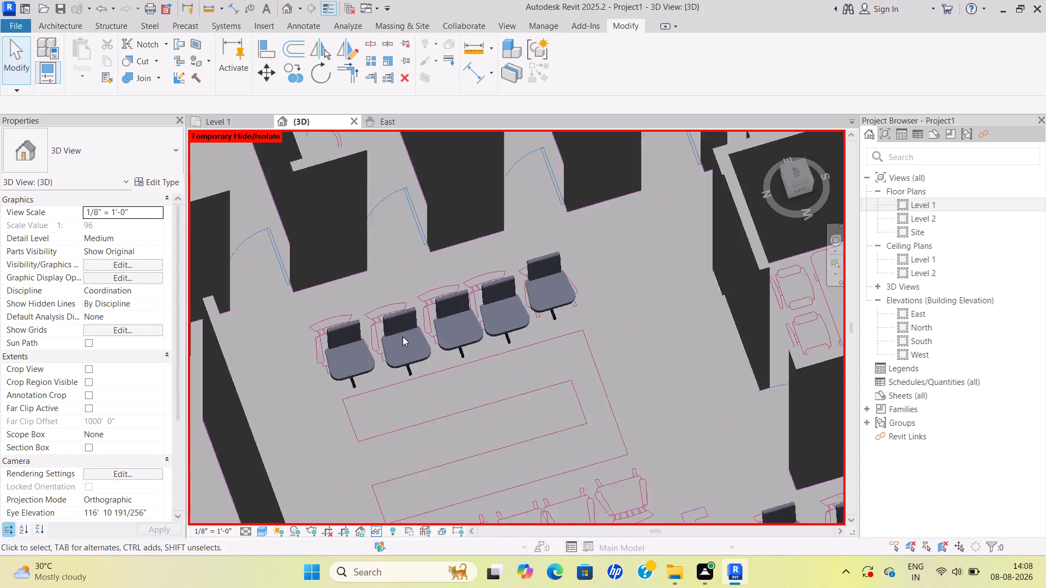
scroll(403, 336, "up", 2)
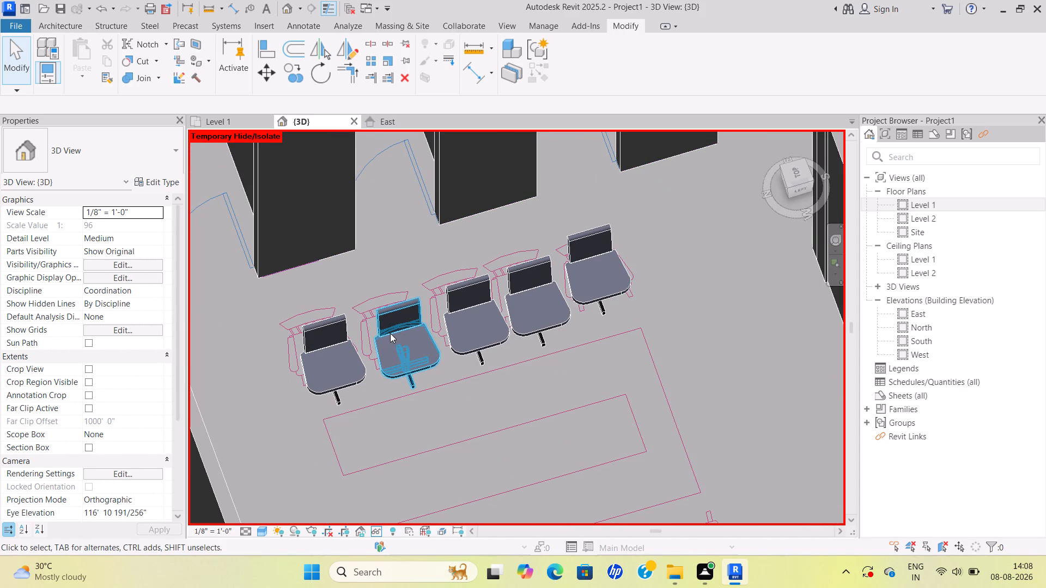
scroll(402, 332, "down", 1)
left_click(409, 344)
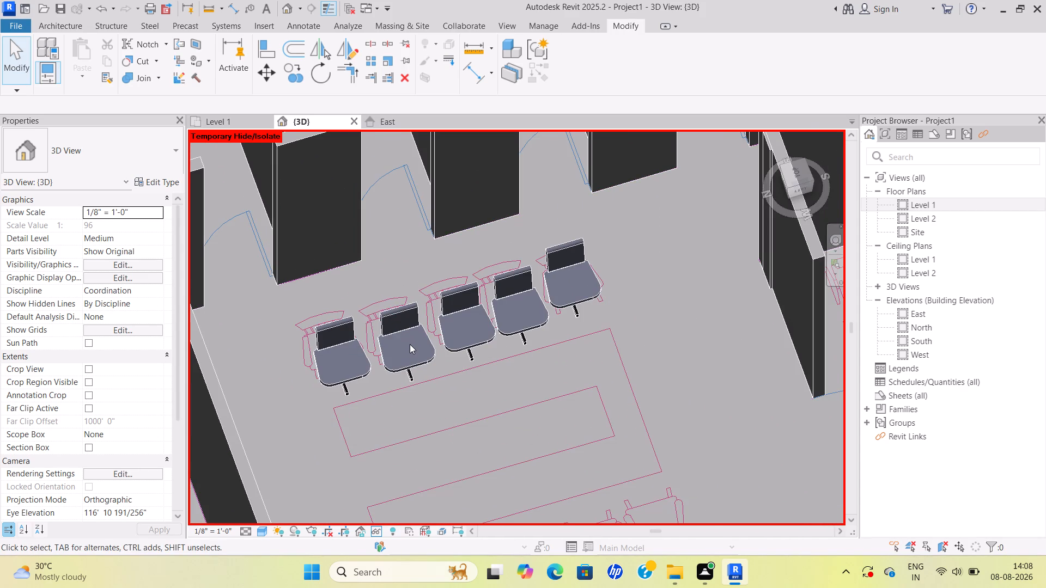
key("Escape")
left_click(416, 362)
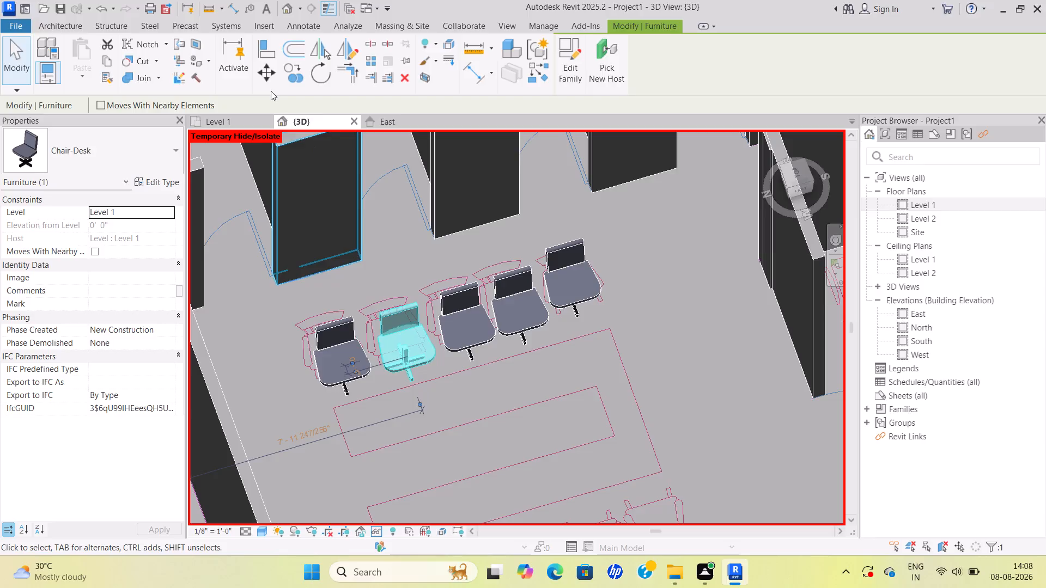
left_click(267, 77)
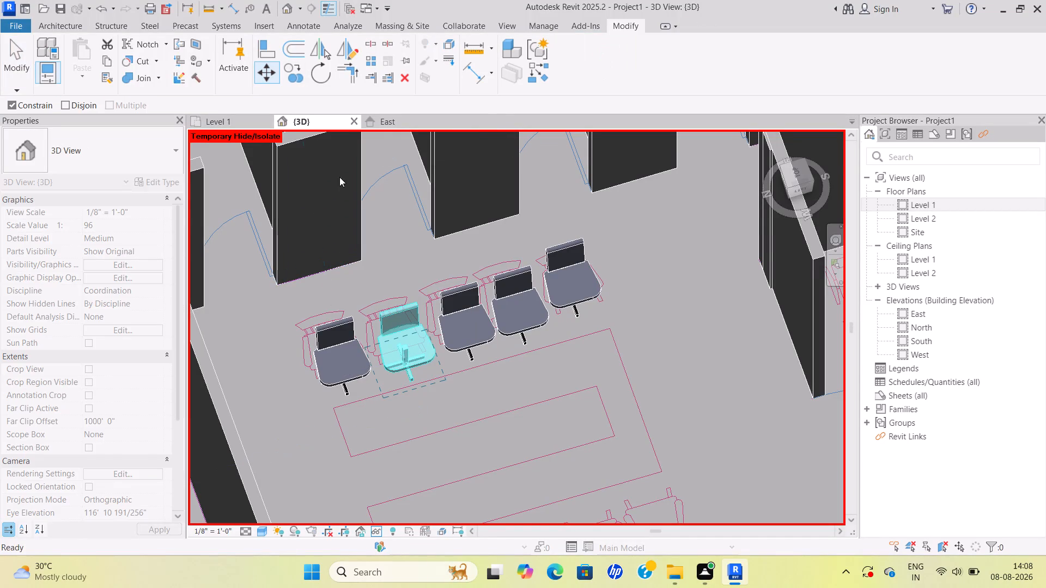
left_click(398, 315)
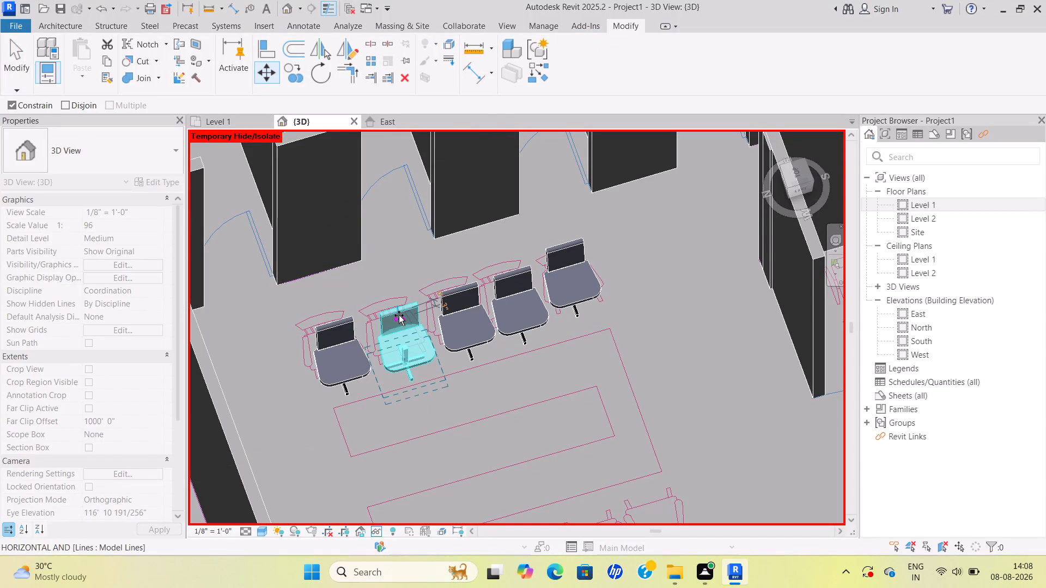
left_click(396, 311)
left_click(391, 306)
left_click(387, 302)
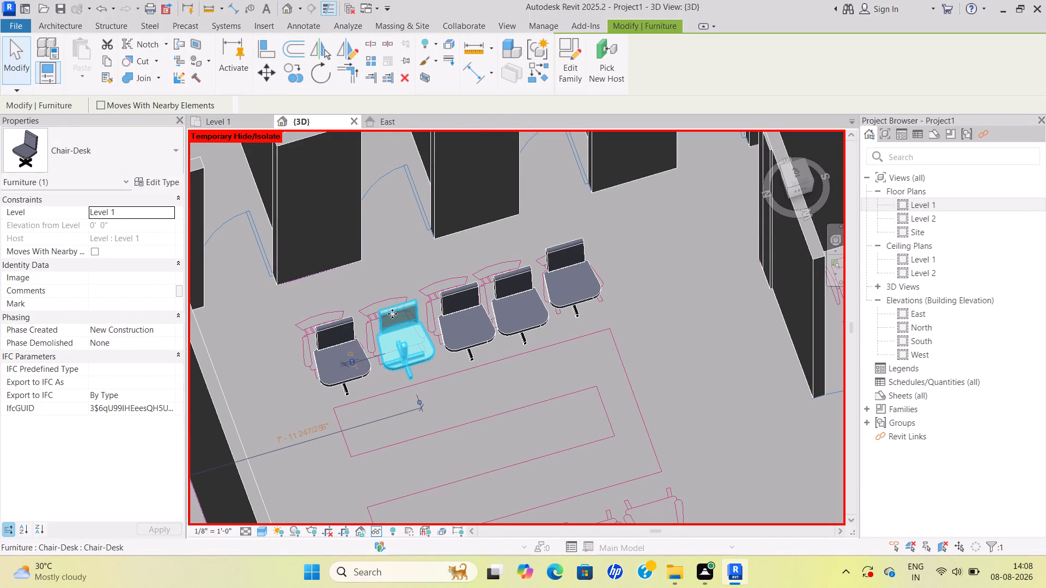
key("Escape")
scroll(391, 316, "up", 3)
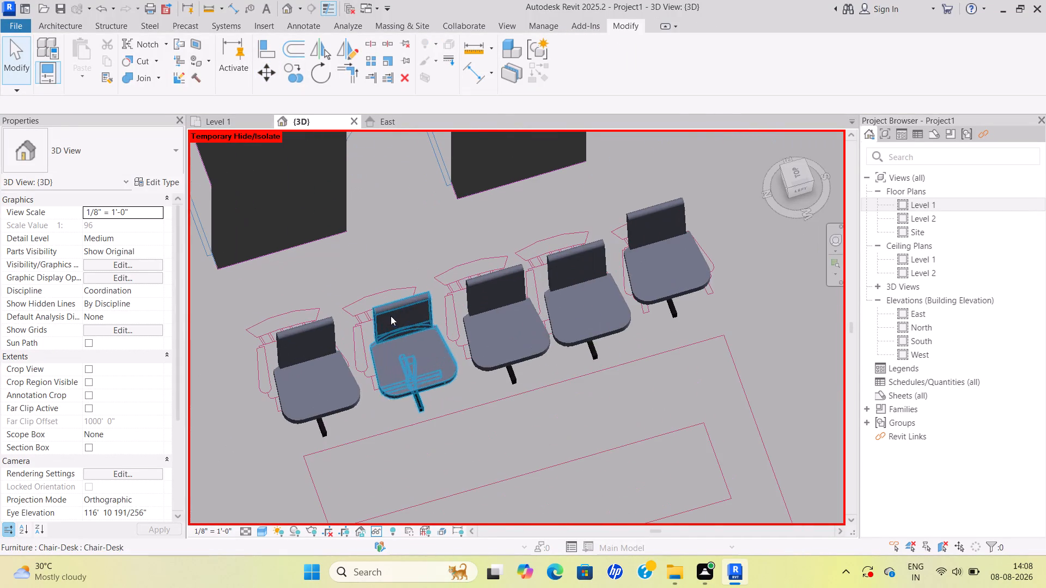
key("Escape")
scroll(419, 314, "down", 5)
key("Escape")
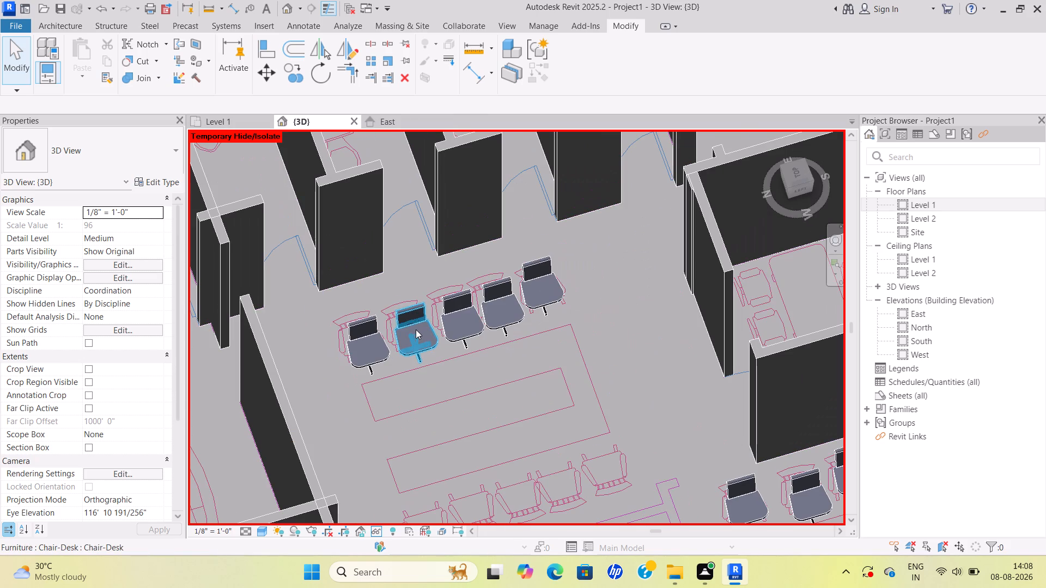
Move the second Chair-Desk from the lounge-side end of the conference row slightly toward the table.
left_click(416, 329)
left_click(272, 77)
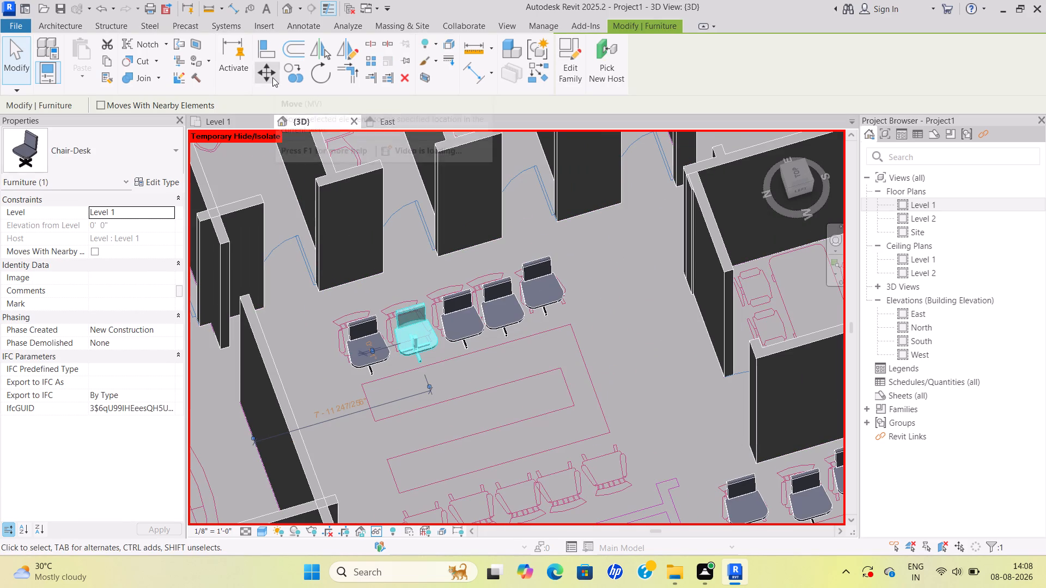
left_click(269, 82)
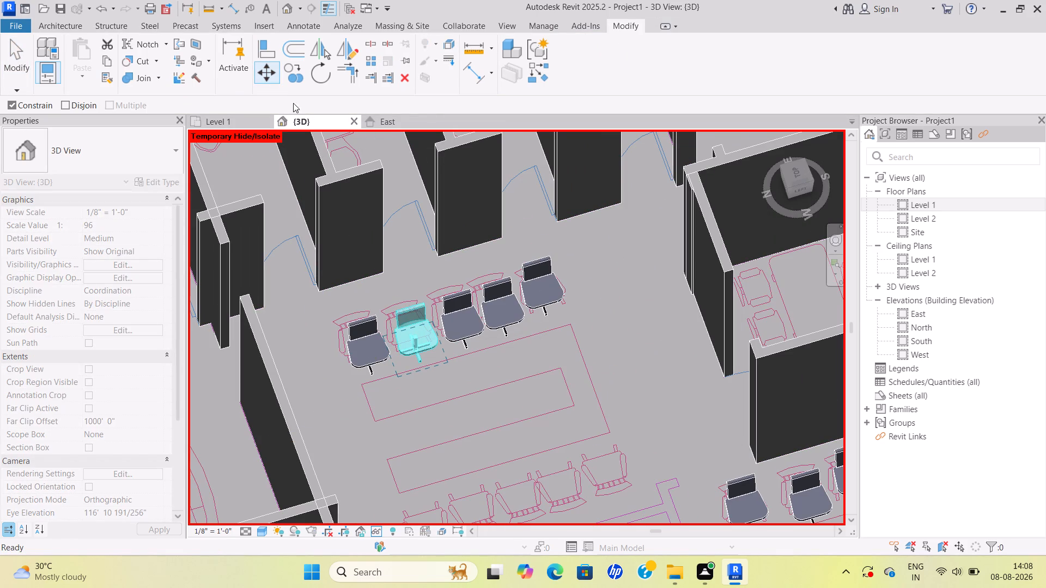
left_click(270, 71)
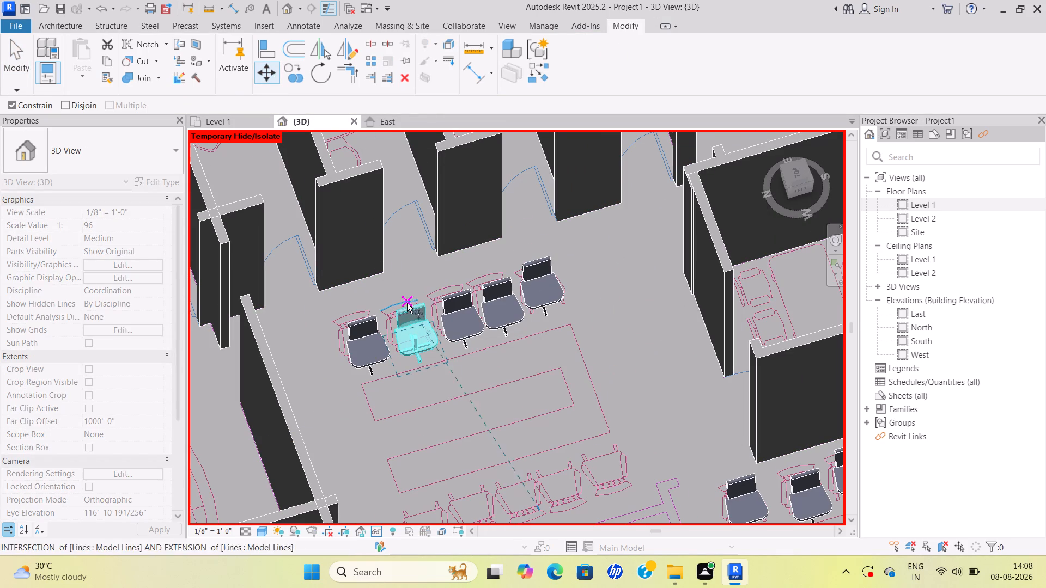
left_click(405, 302)
left_click(406, 304)
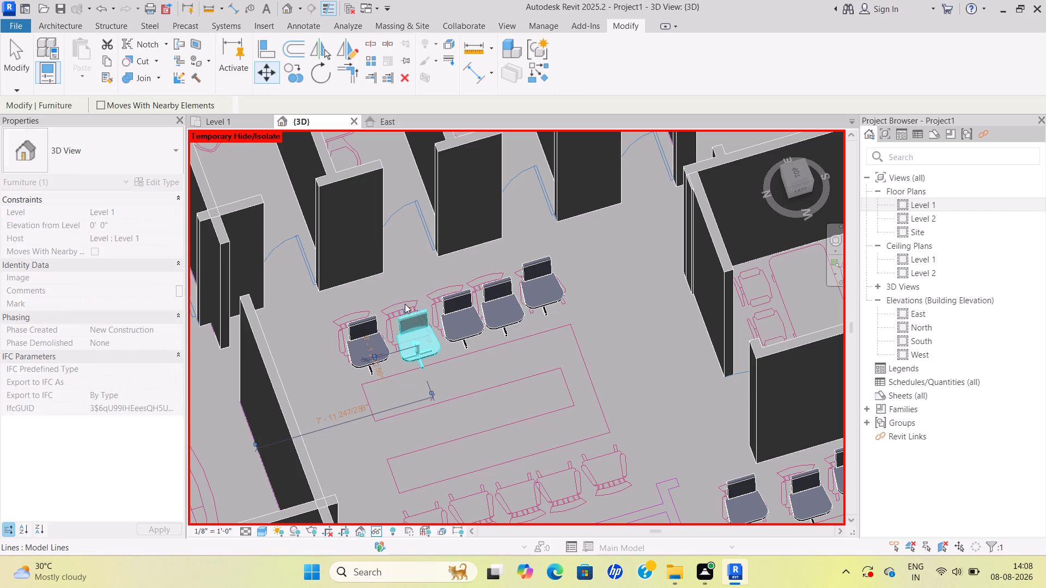
triple_click(397, 295)
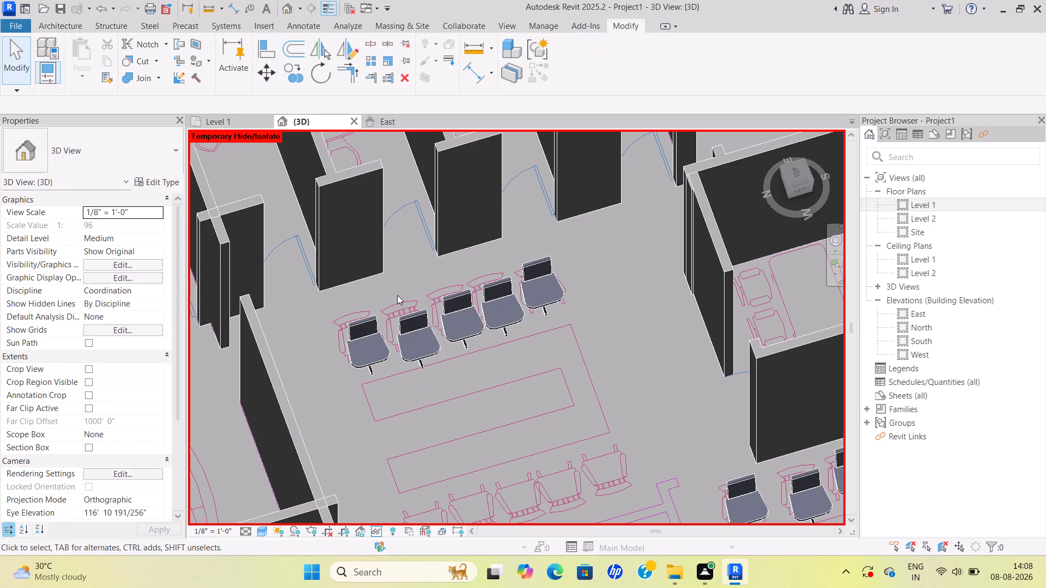
Move the same second Chair-Desk farther toward the conference table, out of line with the row, and deselect it.
left_click(424, 334)
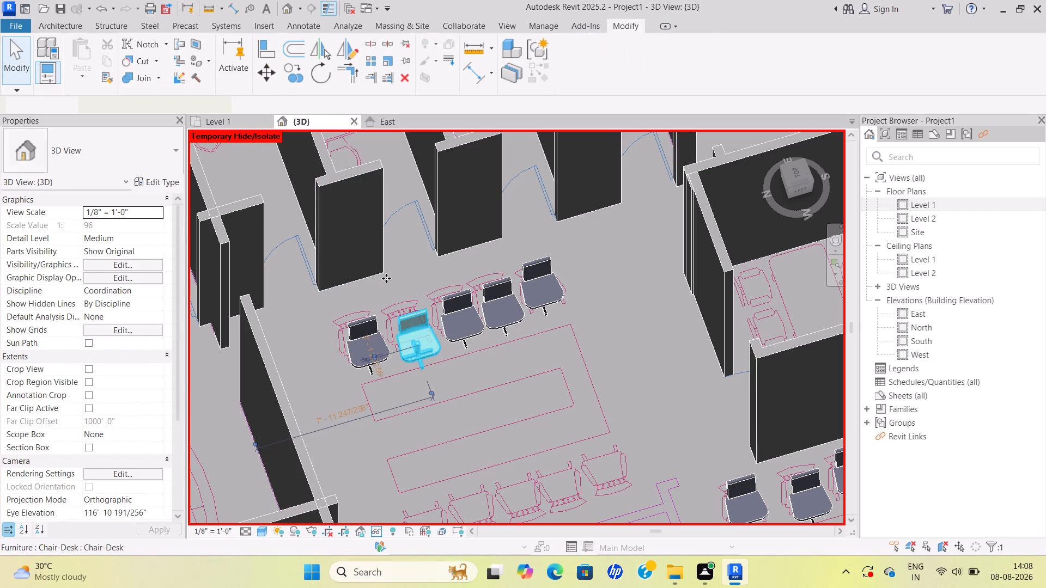
left_click(270, 76)
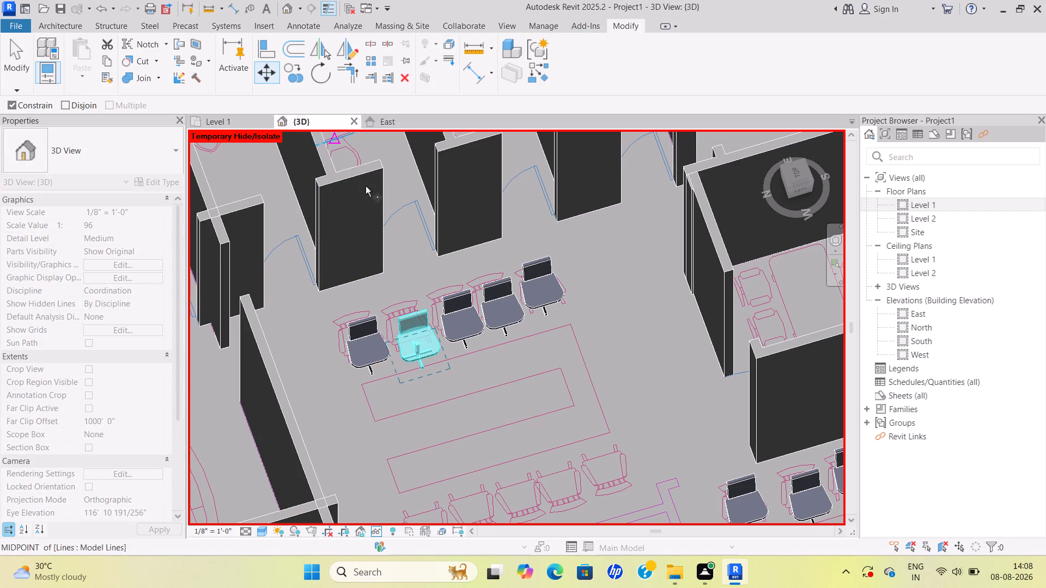
left_click(388, 290)
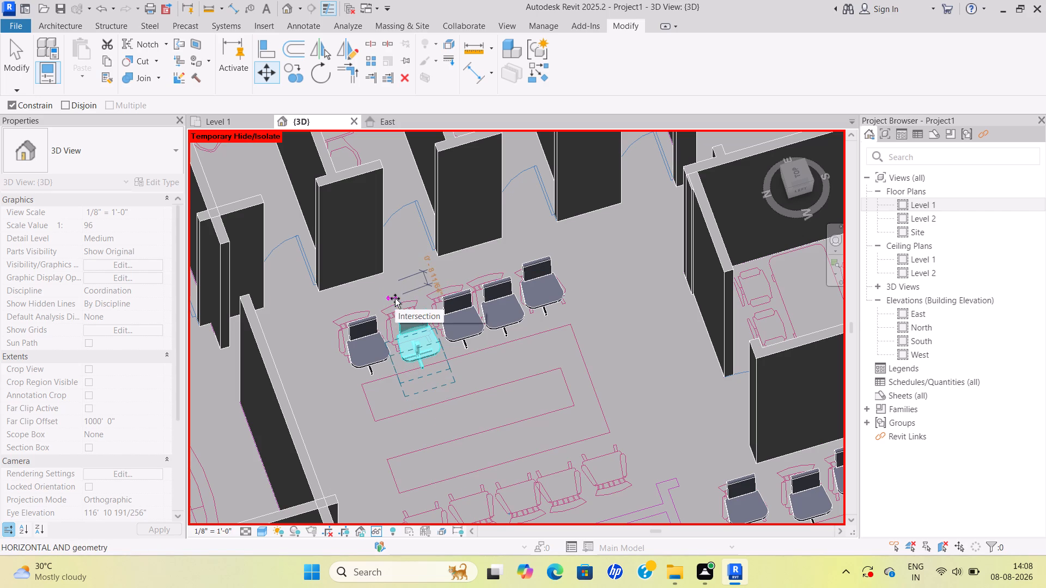
left_click(395, 298)
scroll(431, 371, "down", 3)
middle_click_drag(423, 358, 412, 340)
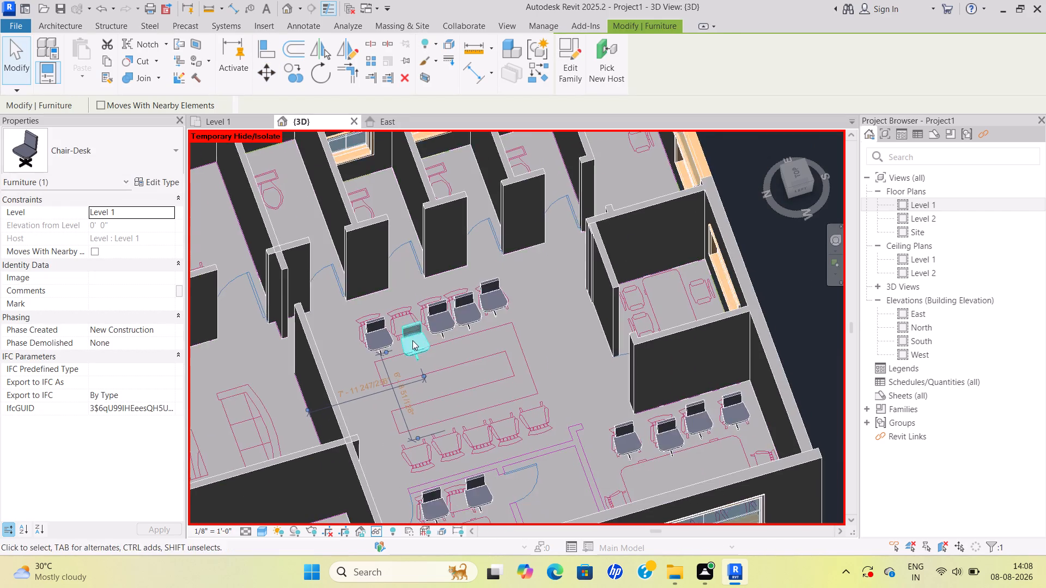
scroll(412, 340, "up", 4)
scroll(405, 354, "down", 11)
middle_click_drag(403, 363, 368, 418)
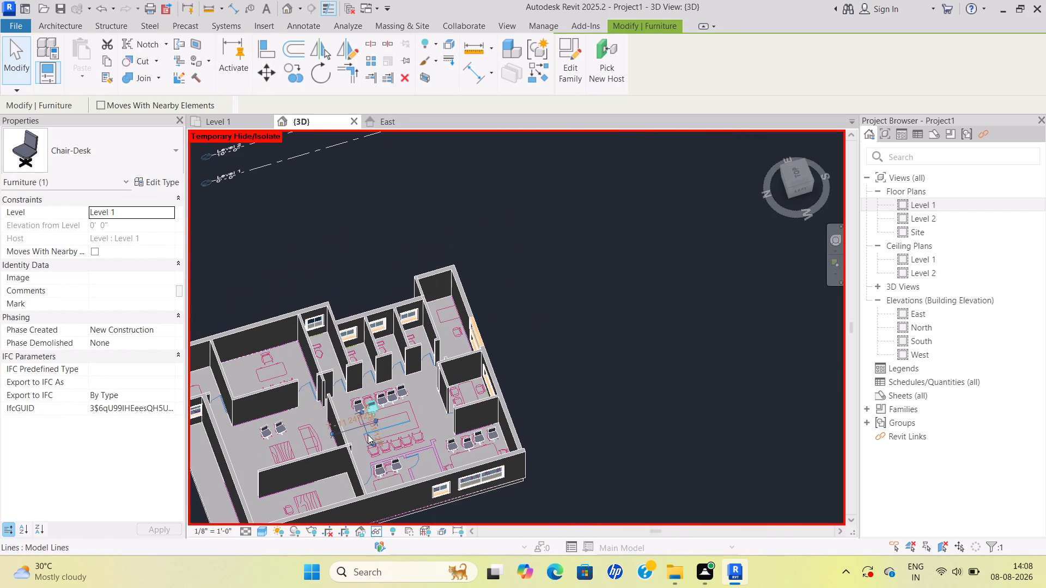
scroll(357, 407, "up", 9)
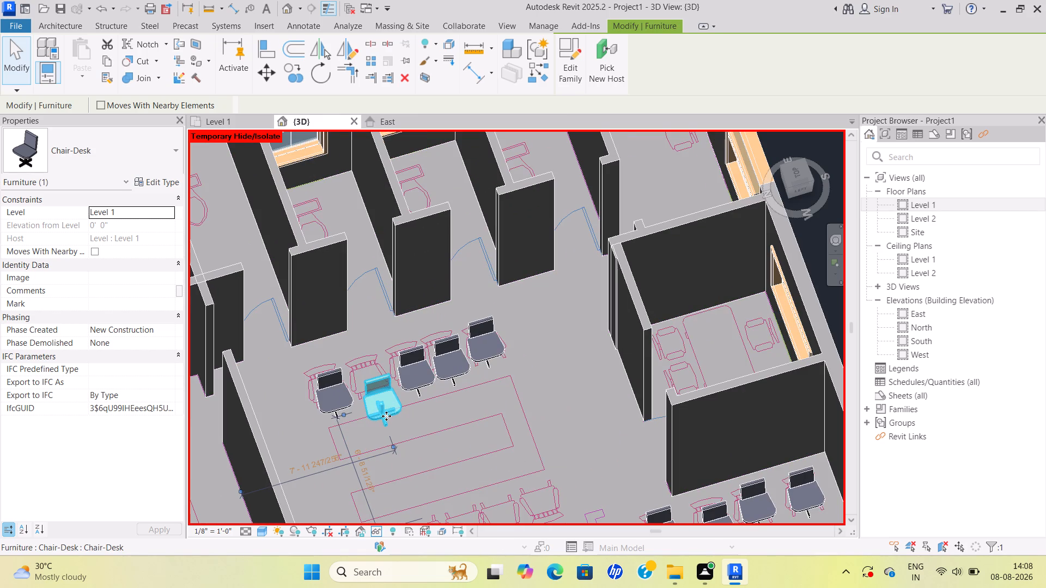
key("Escape")
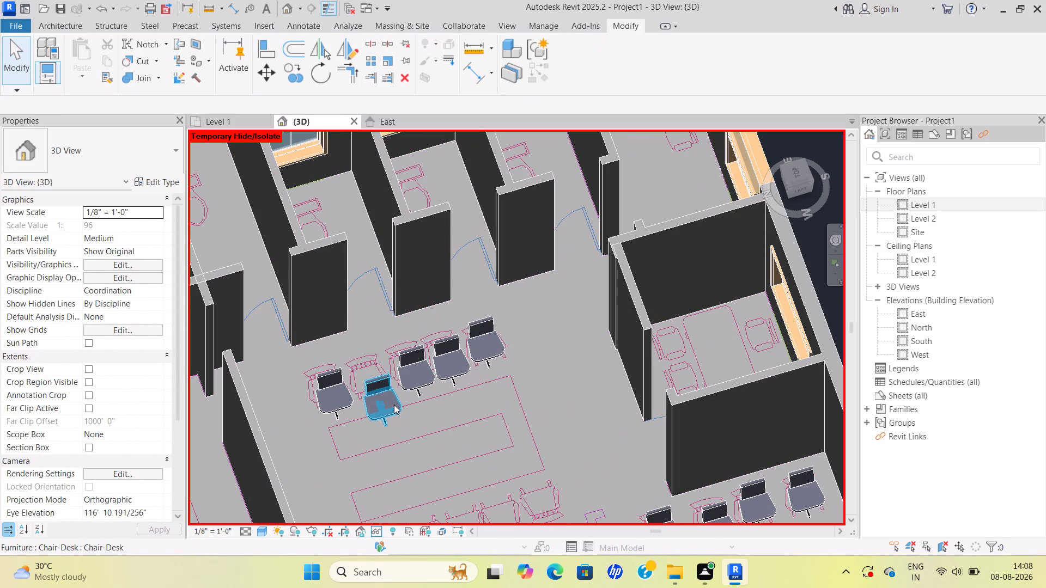
scroll(394, 405, "up", 2)
right_click(394, 405)
key("Escape")
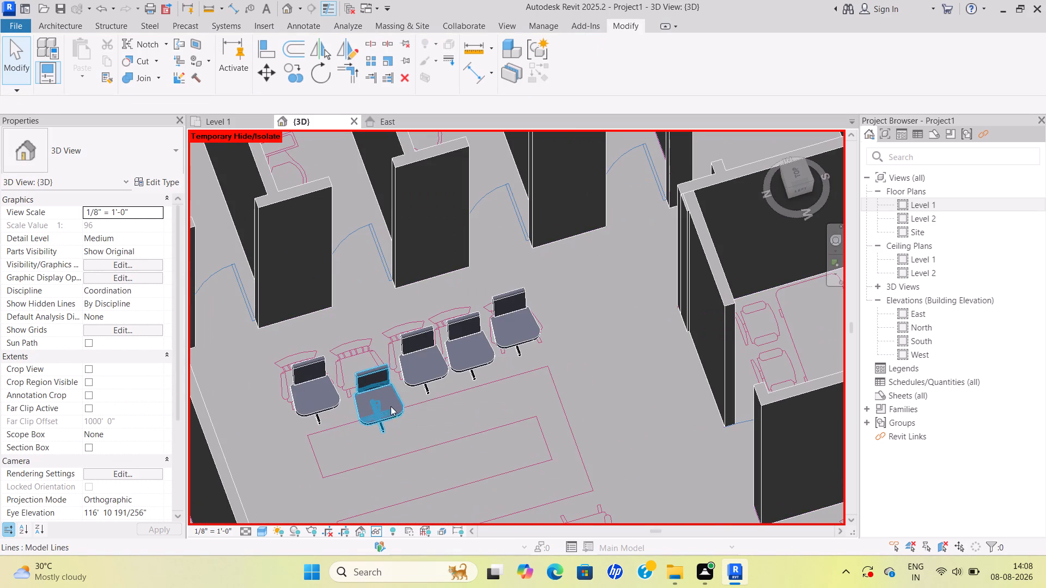
Review the placed chairs against the drawn furniture across the whole office floor in 3D.
scroll(386, 401, "up", 3)
scroll(386, 401, "down", 7)
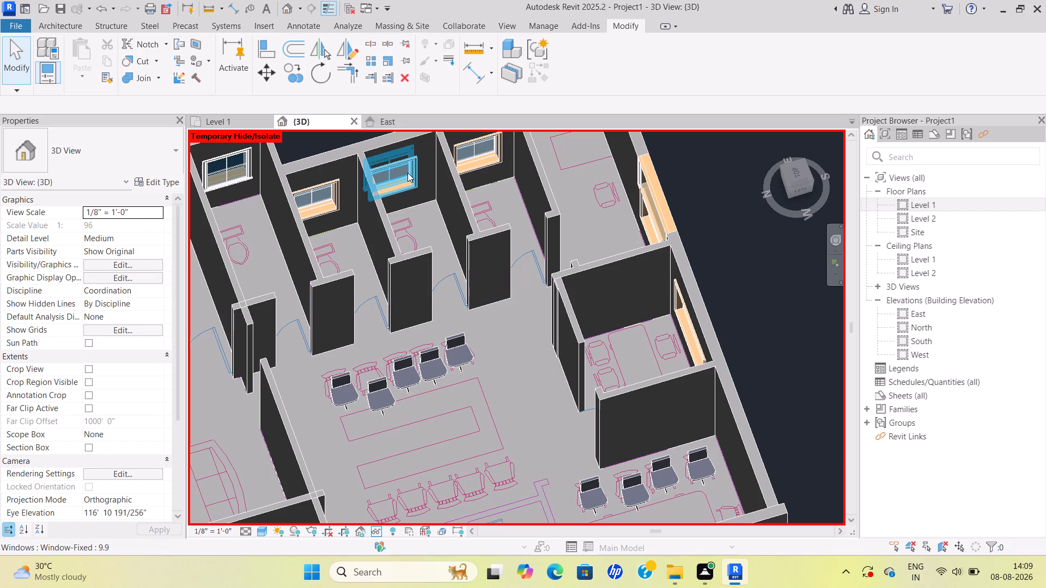
scroll(337, 305, "down", 8)
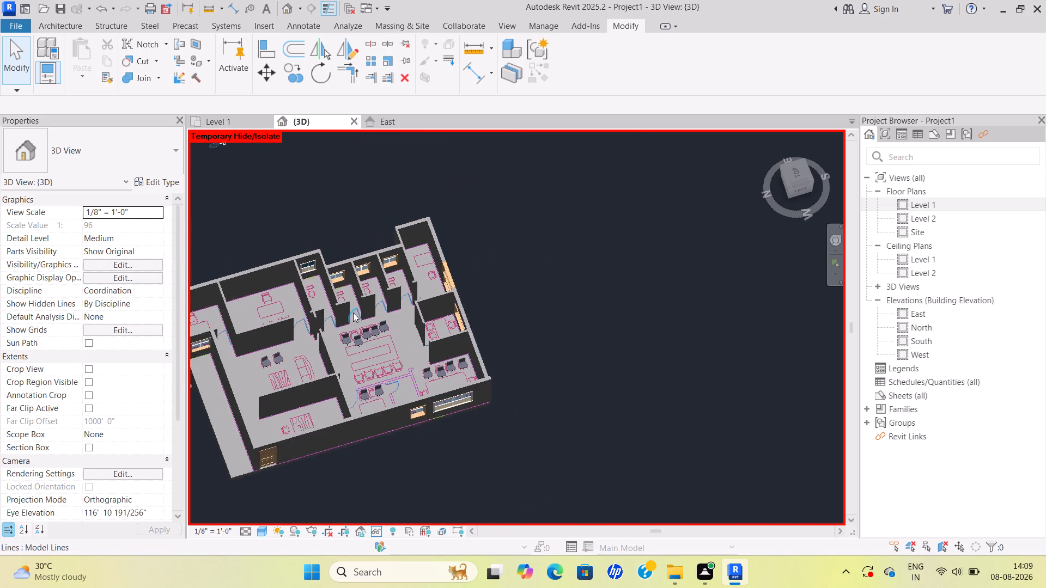
middle_click_drag(353, 313, 599, 272)
scroll(605, 273, "down", 1)
scroll(615, 291, "up", 9)
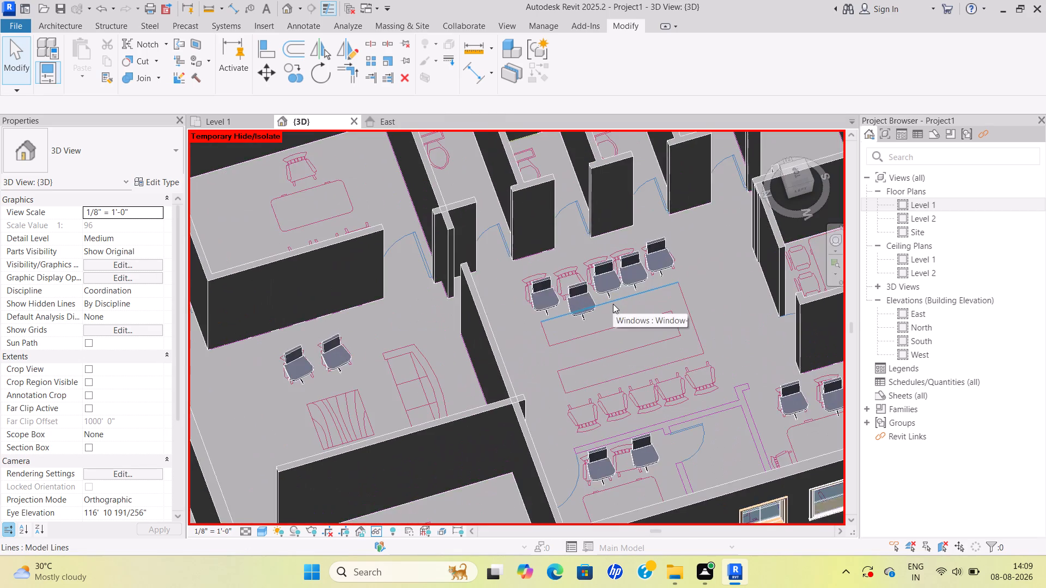
scroll(613, 304, "down", 3)
middle_click_drag(613, 304, 603, 292)
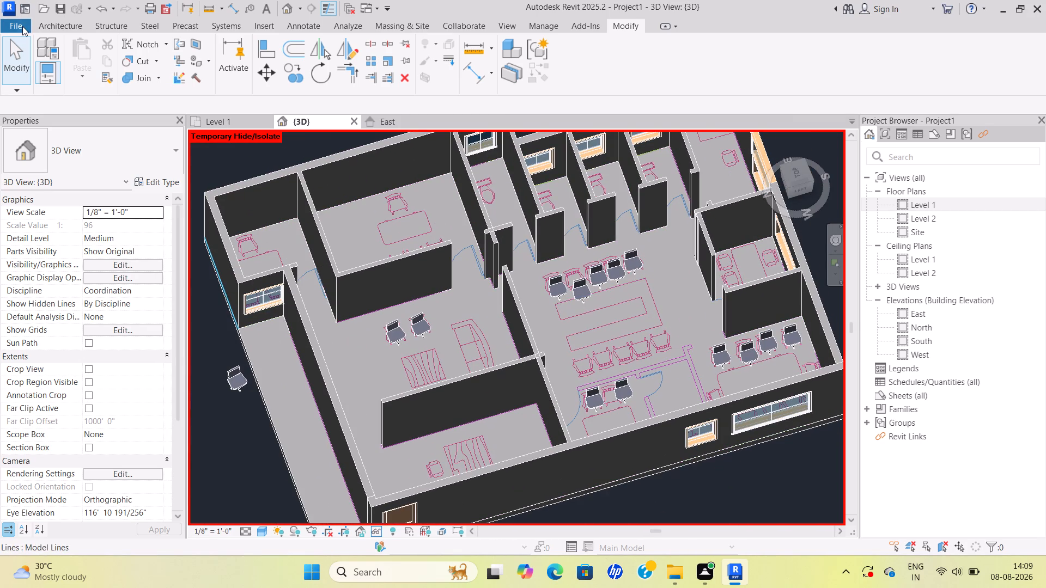
Save the project as a Revit project file named sanvika in the Documents folder.
left_click(19, 22)
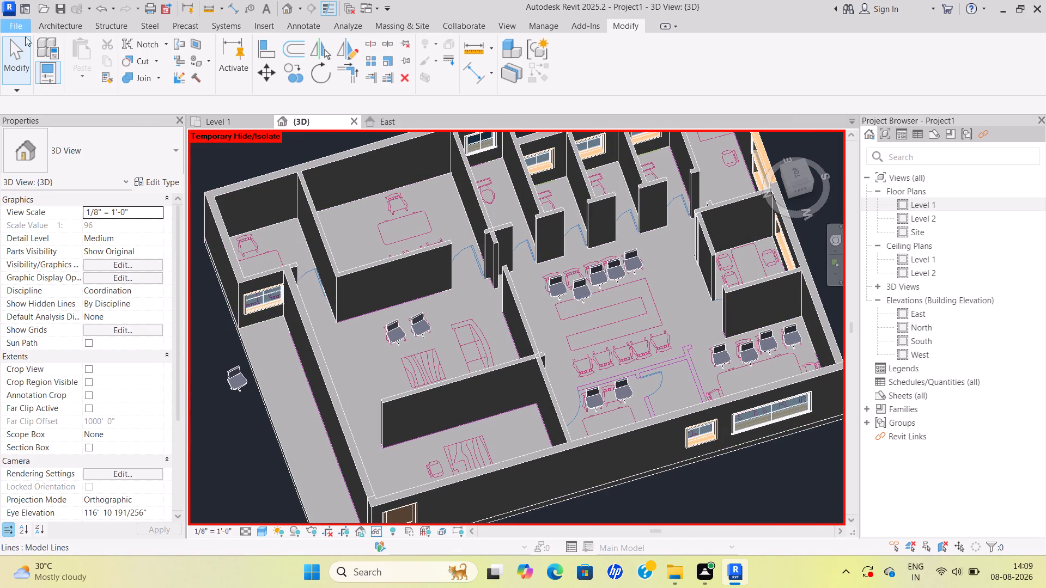
left_click(56, 199)
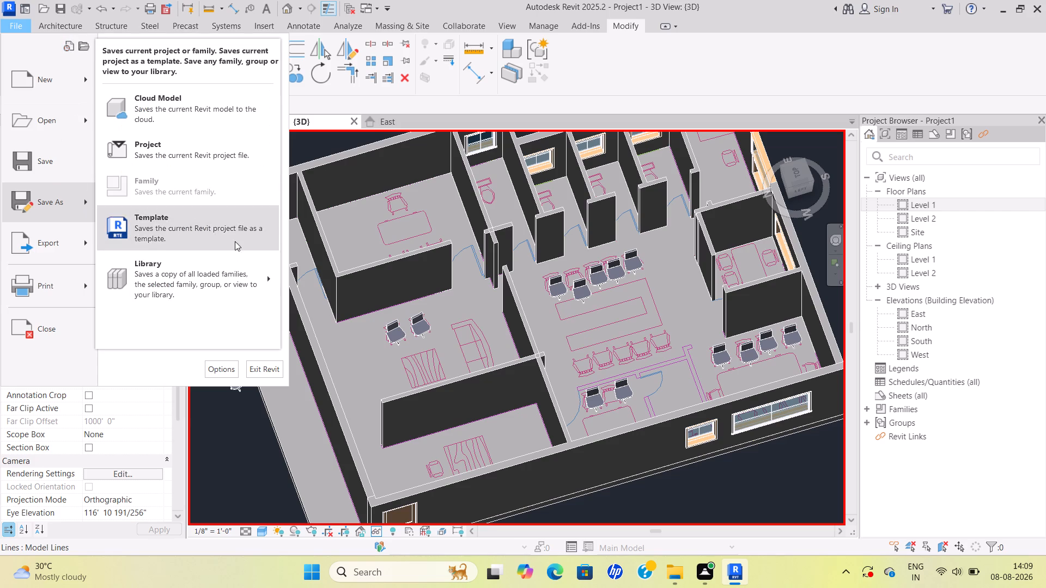
left_click(197, 151)
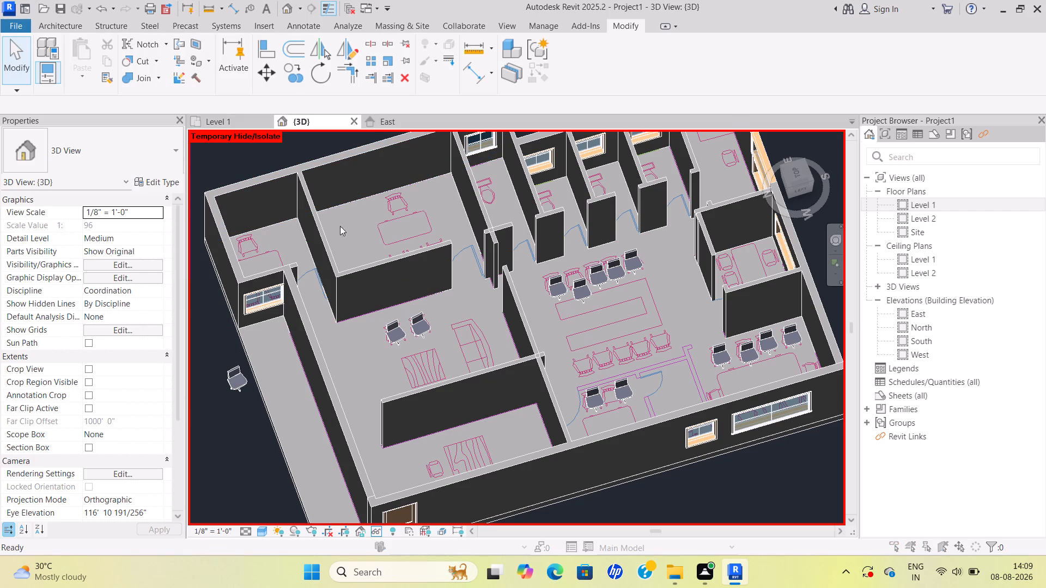
left_click(465, 378)
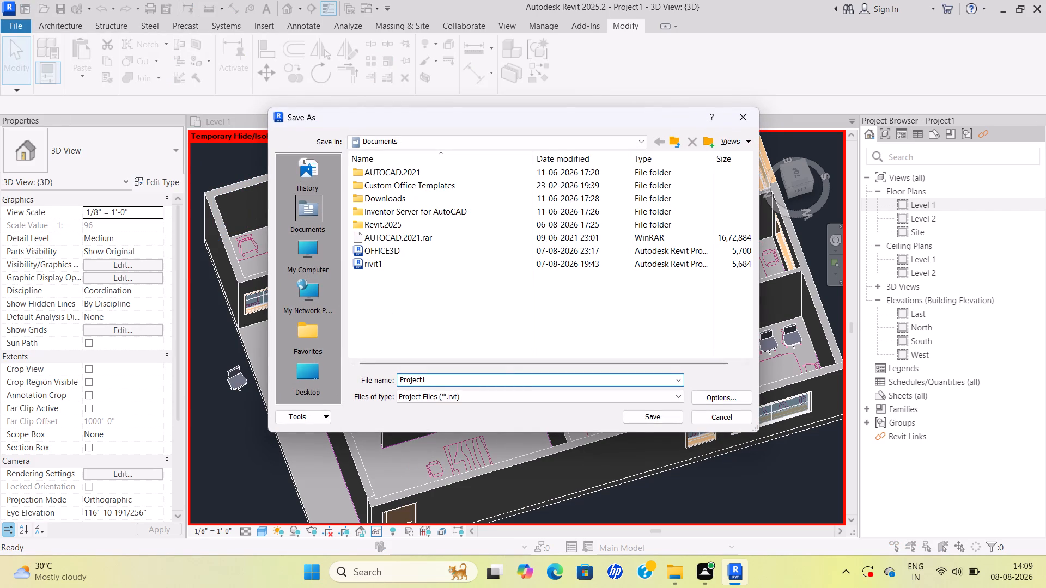
key("BackSpace")
key("BackSpace")
key("BackSpace")
key("BackSpace")
key("BackSpace")
key("BackSpace")
key("BackSpace")
key("BackSpace")
key("BackSpace")
key("BackSpace")
key("BackSpace")
key("BackSpace")
key("BackSpace")
key("BackSpace")
key("BackSpace")
key("BackSpace")
key("BackSpace")
key("BackSpace")
key("BackSpace")
key("BackSpace")
type("wall")
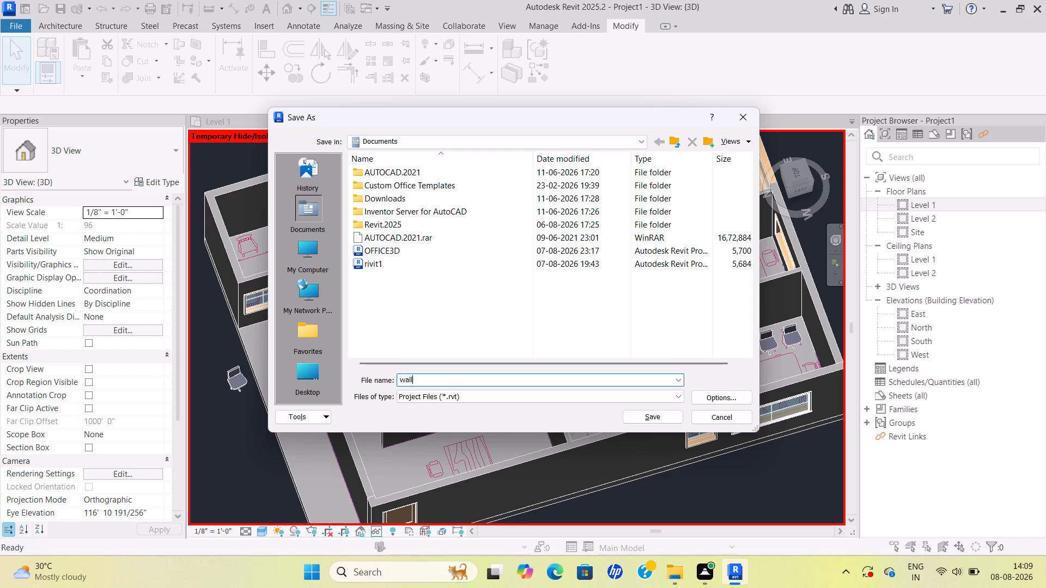
key("space")
key("BackSpace")
key("BackSpace")
key("BackSpace")
key("BackSpace")
key("BackSpace")
key("BackSpace")
key("BackSpace")
key("BackSpace")
key("BackSpace")
key("BackSpace")
key("BackSpace")
key("BackSpace")
key("BackSpace")
key("BackSpace")
key("BackSpace")
key("BackSpace")
key("BackSpace")
key("BackSpace")
key("BackSpace")
key("BackSpace")
key("BackSpace")
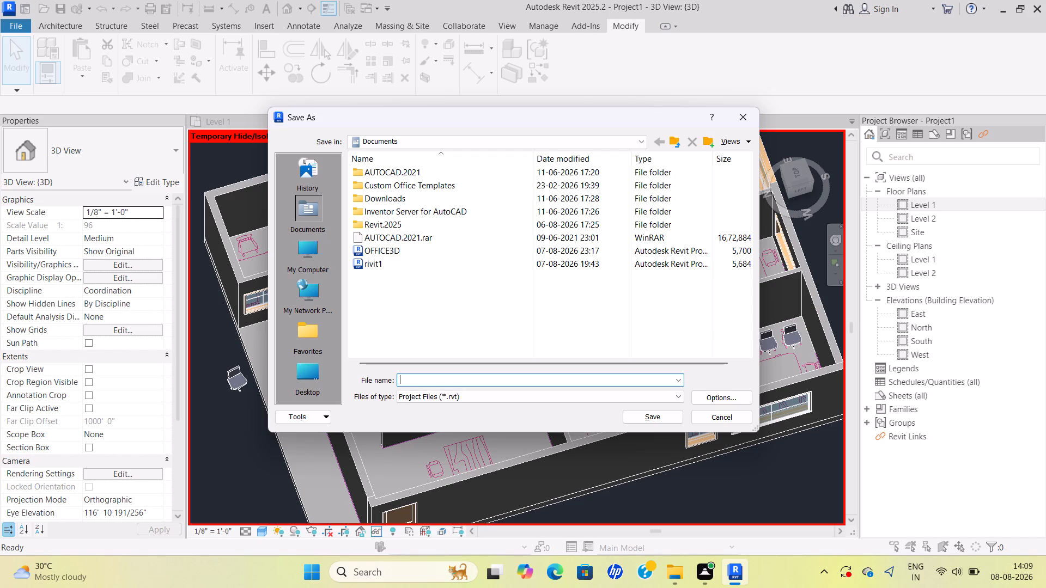
type("sanvika")
left_click(670, 411)
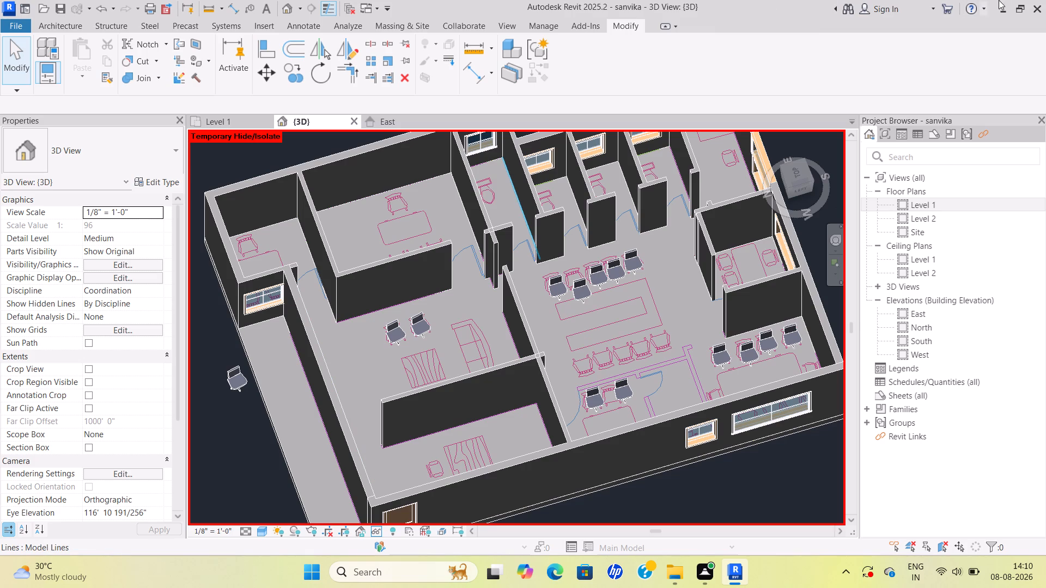
Close Revit.
left_click(1031, 10)
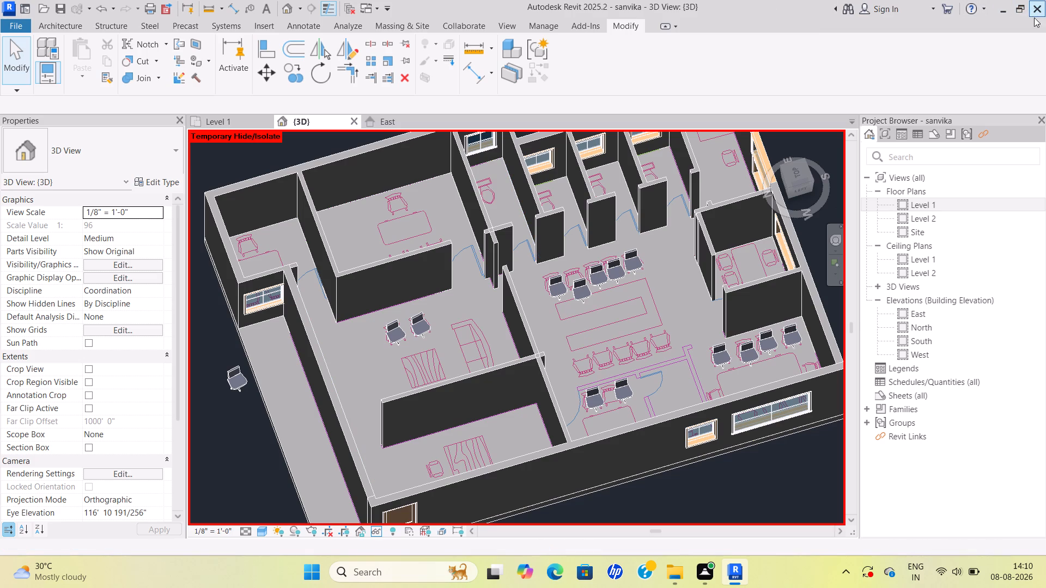
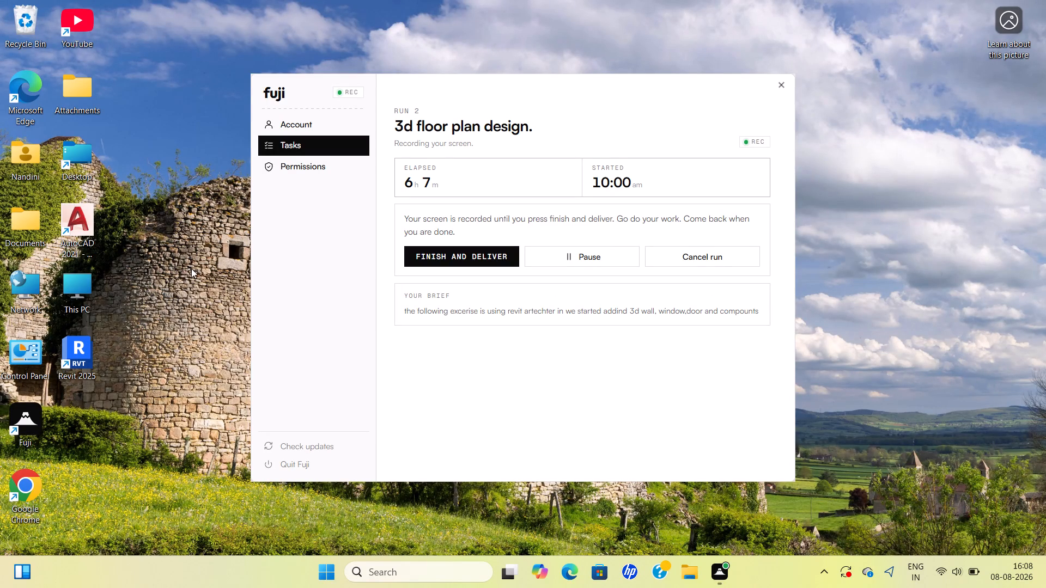
Launch Revit 2025 from the desktop.
triple_click(62, 354)
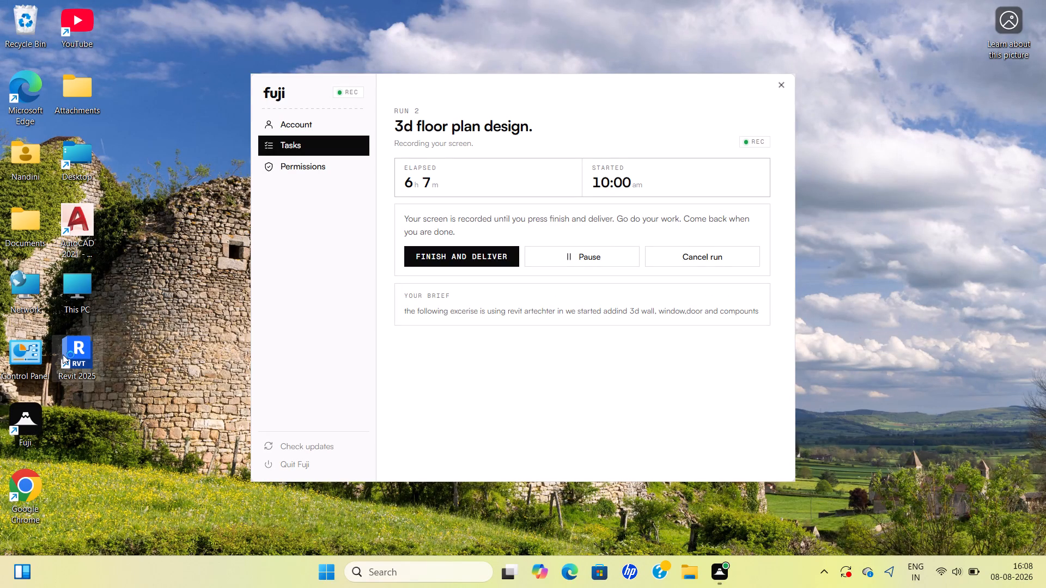
double_click(75, 346)
scroll(75, 347, "down", 2)
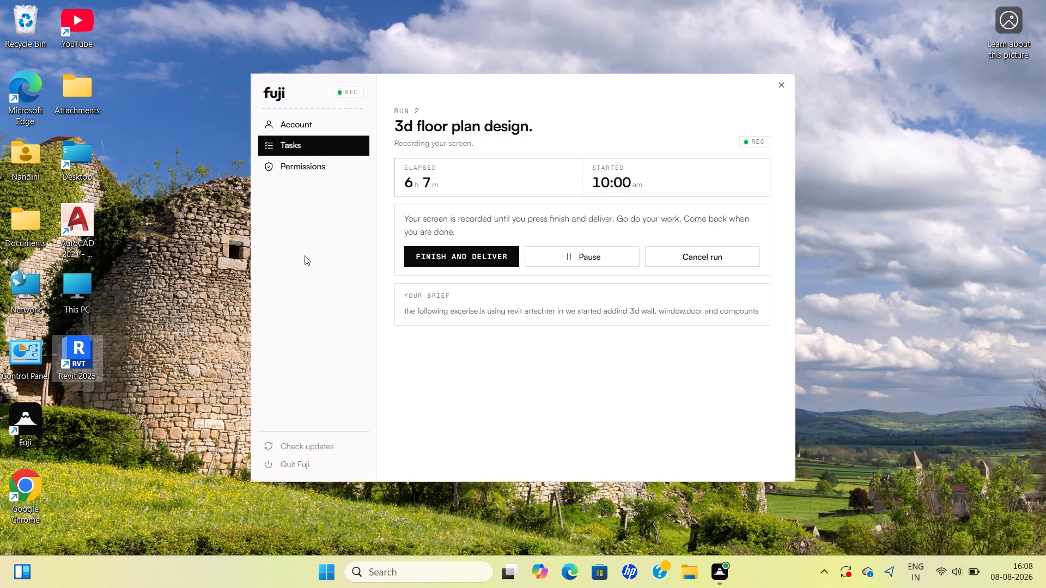
triple_click(104, 367)
triple_click(104, 366)
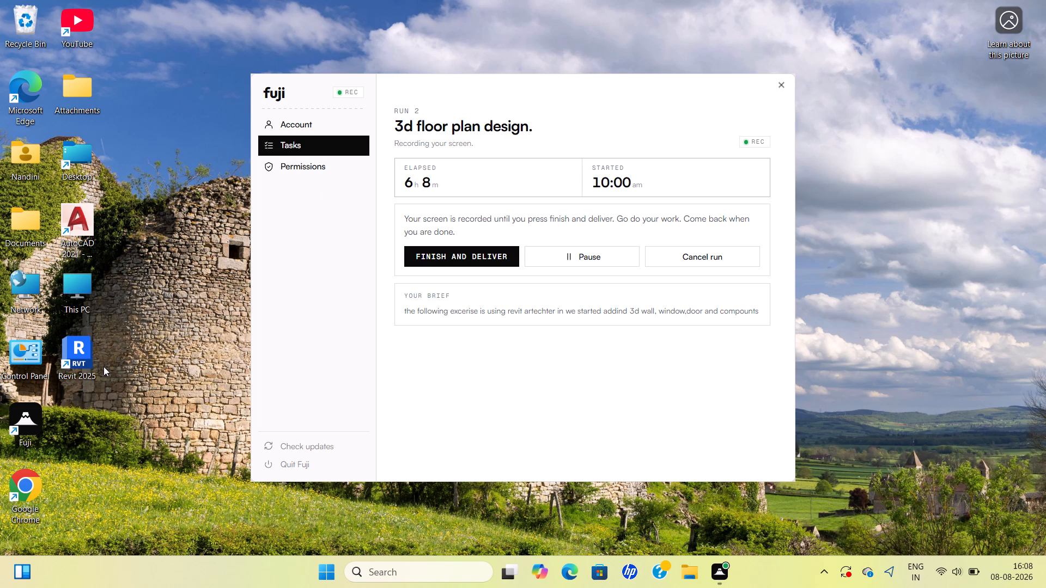
triple_click(104, 366)
double_click(101, 366)
left_click(94, 359)
triple_click(82, 356)
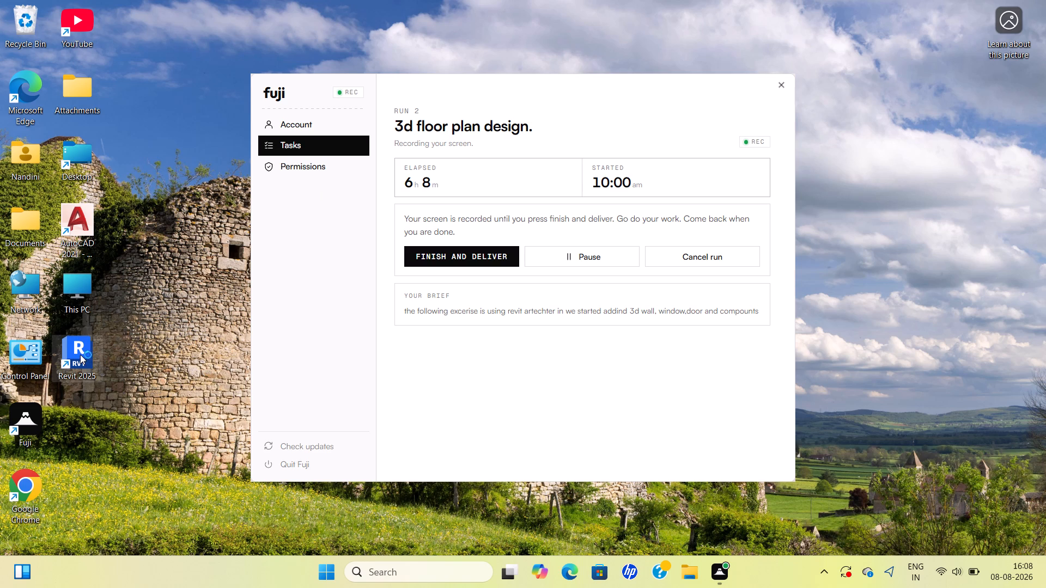
double_click(80, 354)
triple_click(76, 348)
left_click(74, 346)
double_click(82, 339)
left_click_drag(80, 343, 80, 348)
left_click(77, 346)
left_click(81, 349)
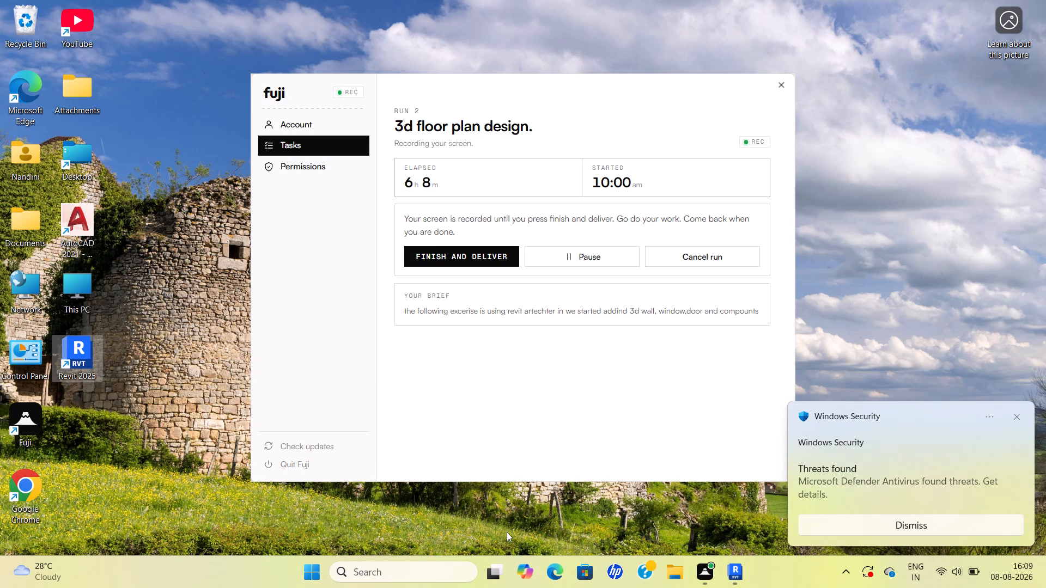
Search Windows for Virus & threat protection and turn off Real-time protection in its settings.
left_click(308, 572)
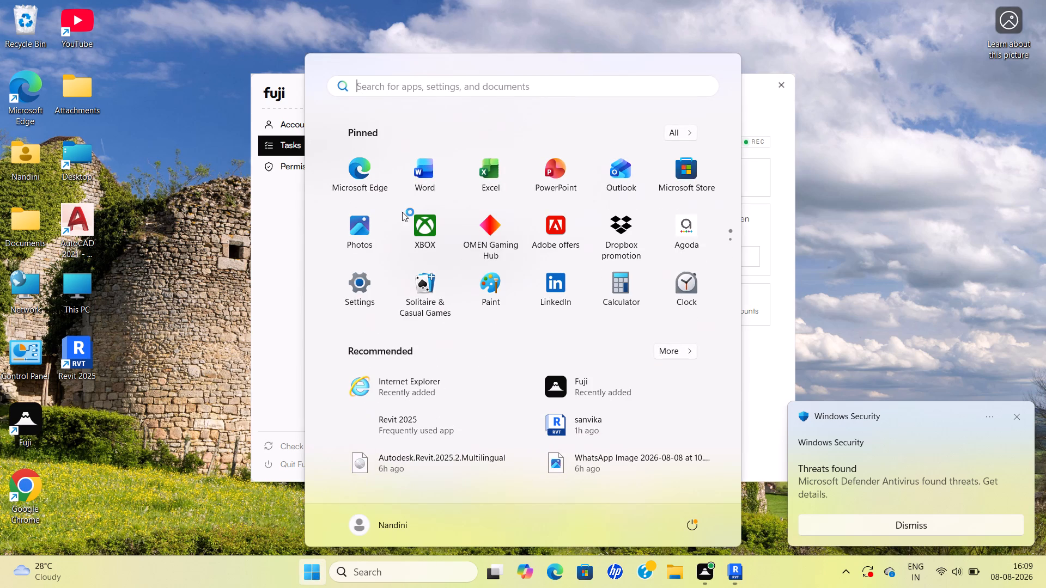
left_click(367, 89)
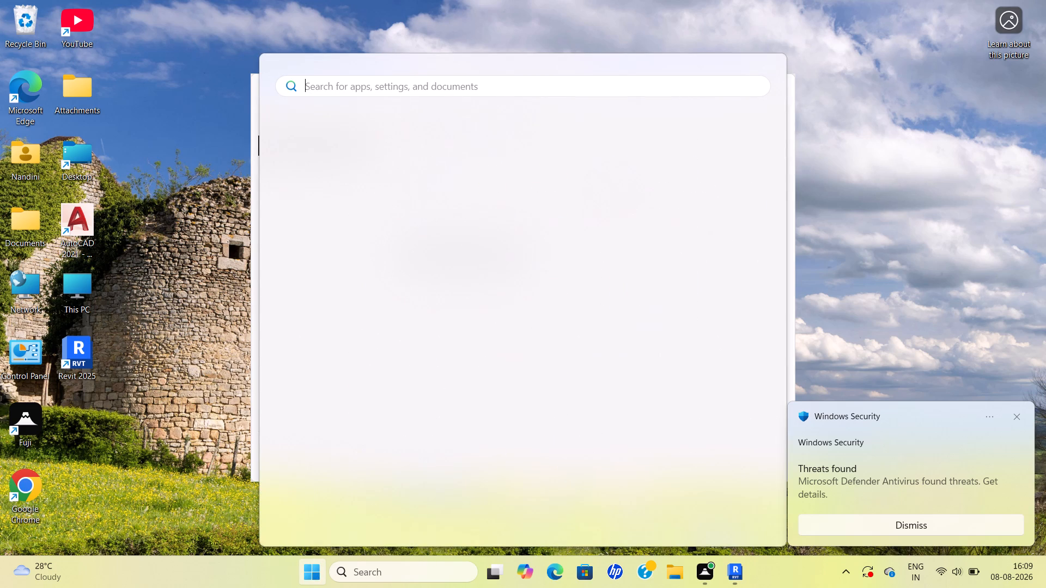
key("v")
key("i")
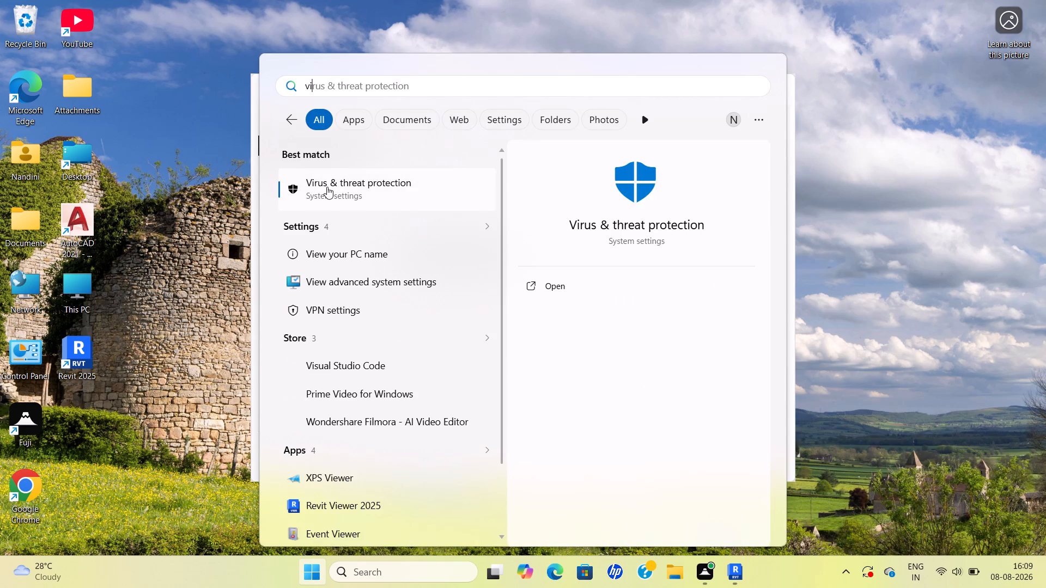
left_click(327, 187)
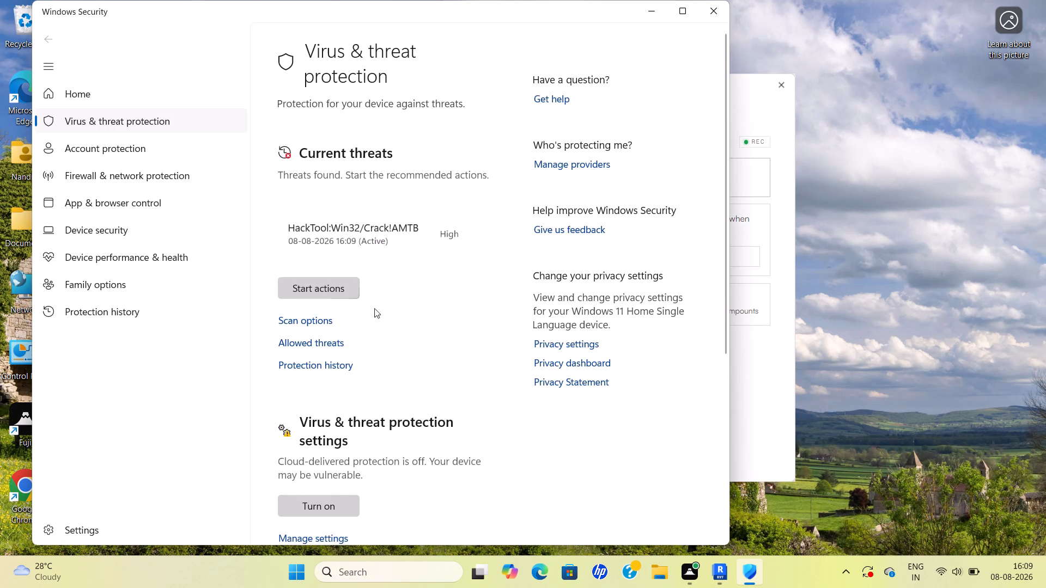
scroll(299, 479, "down", 1)
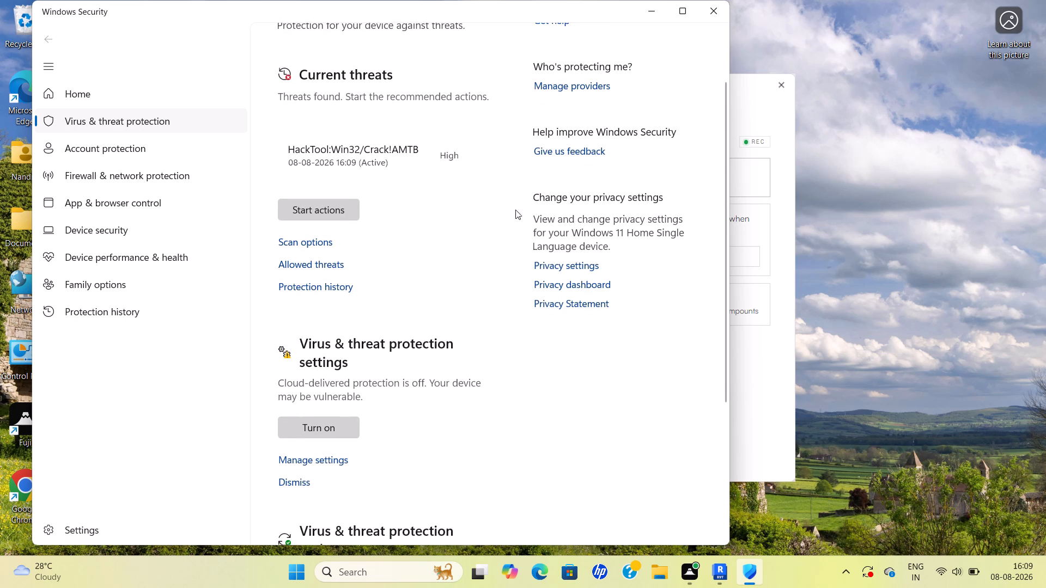
left_click(348, 465)
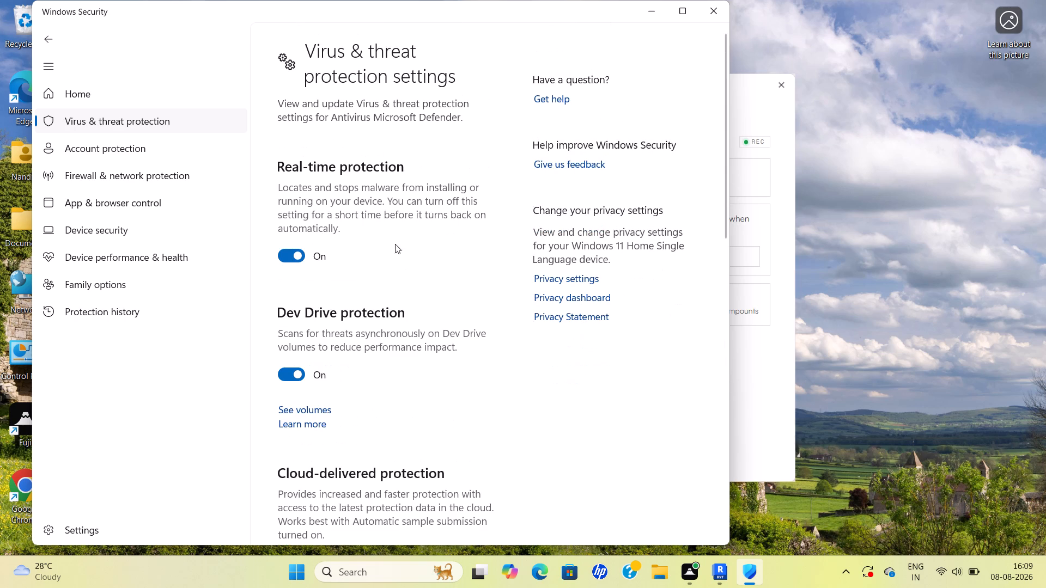
left_click(293, 255)
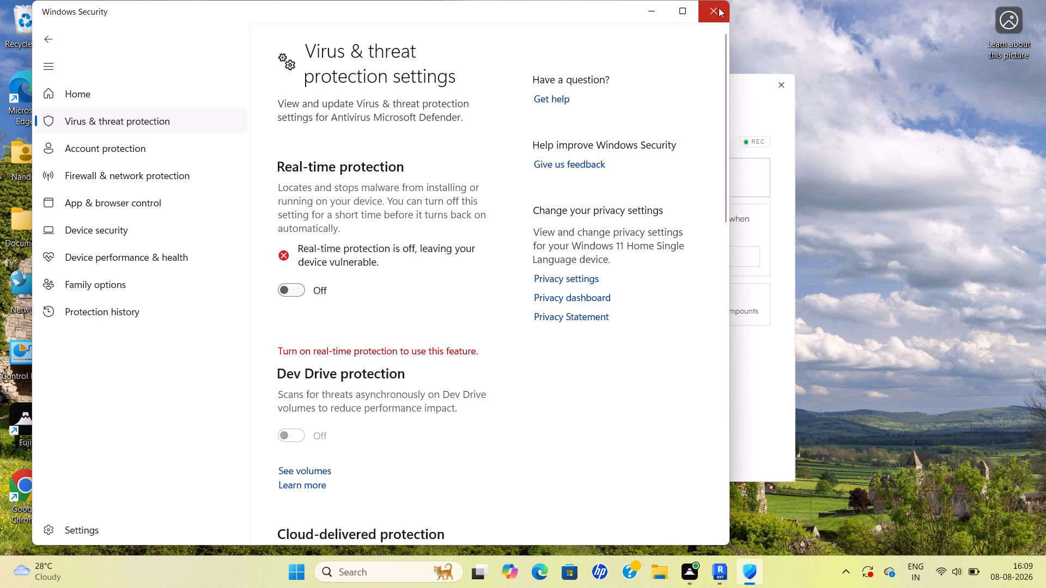
Browse to the Revit.2025 folder in Documents and mount the Autodesk.Revit.2025.2.Multilingual disc image.
left_click(657, 572)
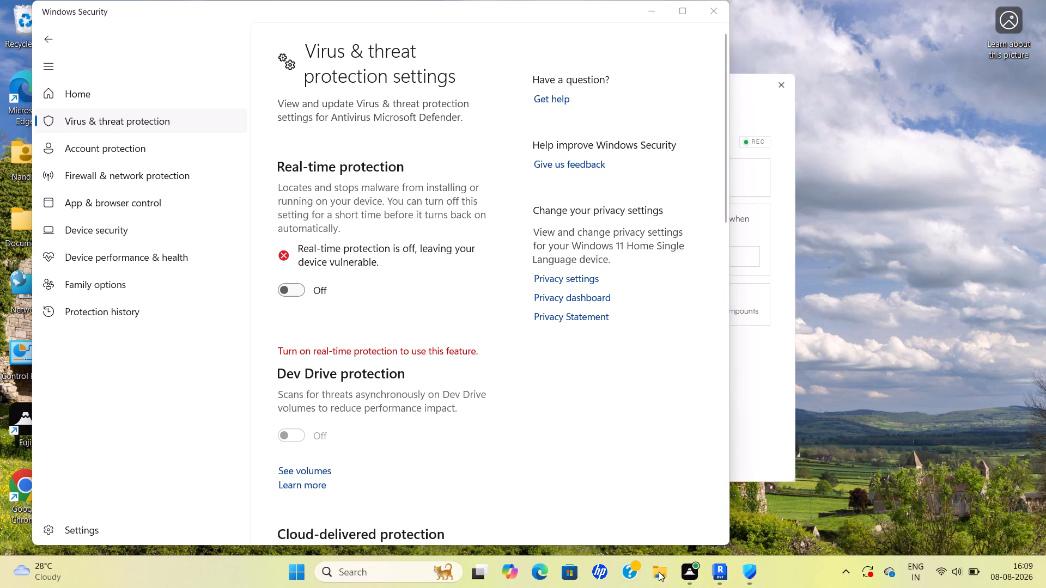
left_click(656, 577)
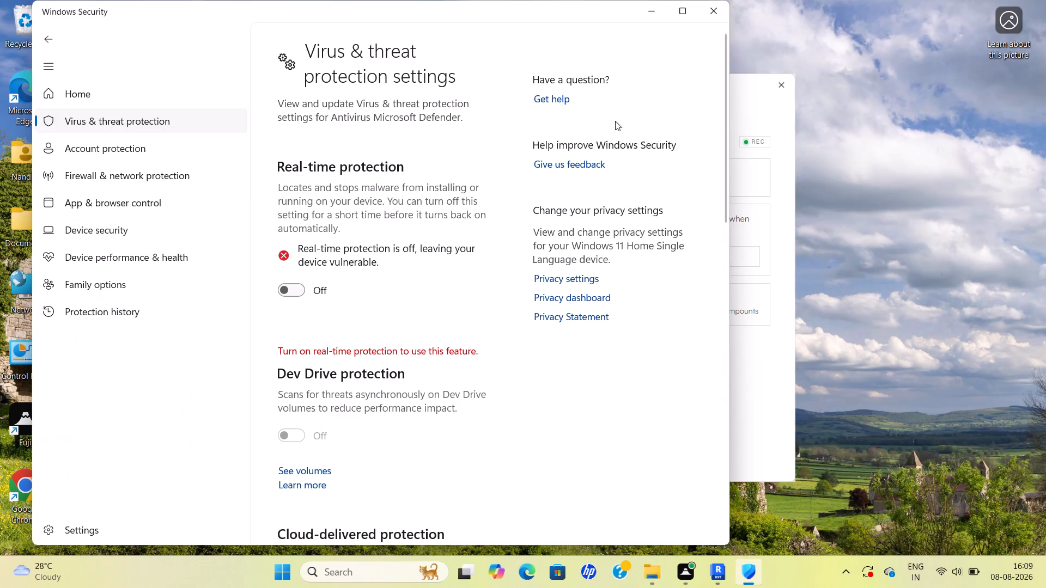
left_click(645, 578)
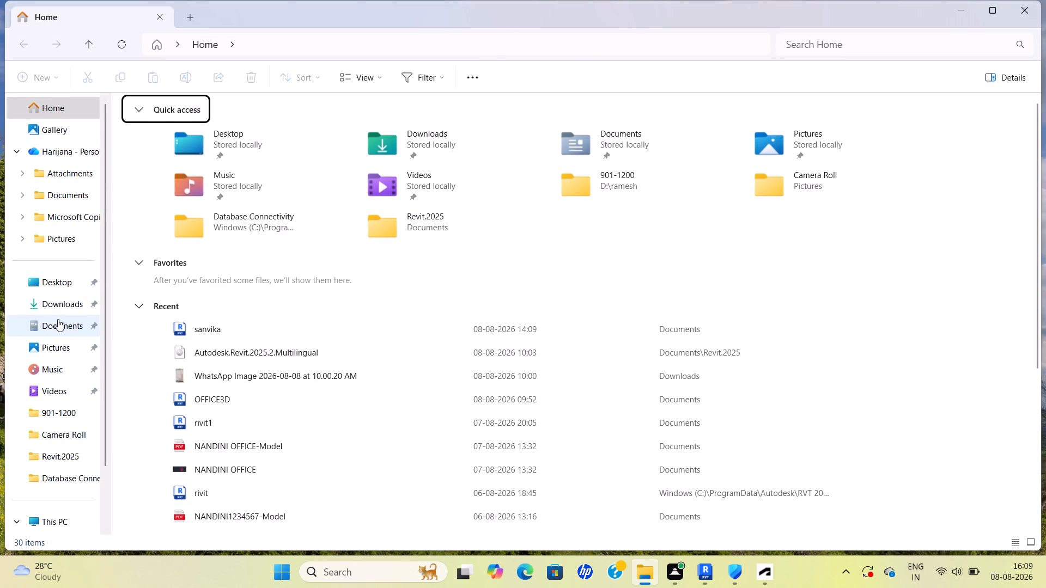
scroll(58, 319, "up", 4)
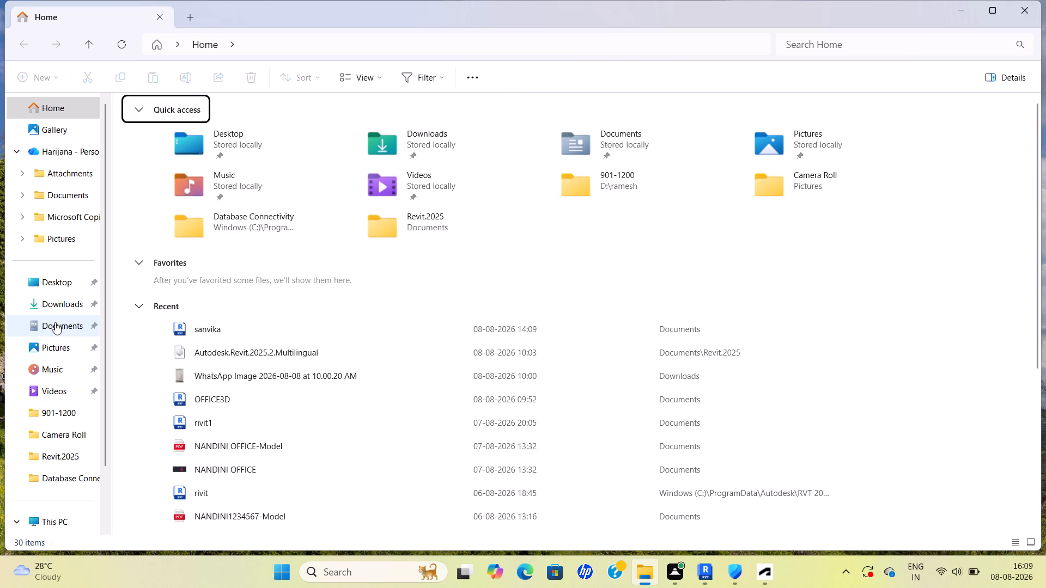
left_click(55, 322)
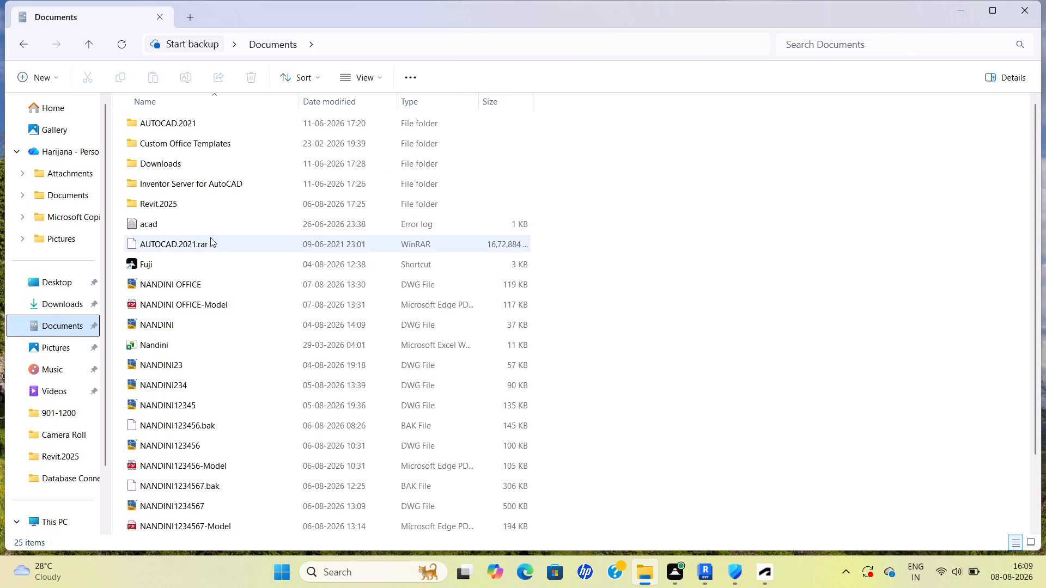
left_click(209, 205)
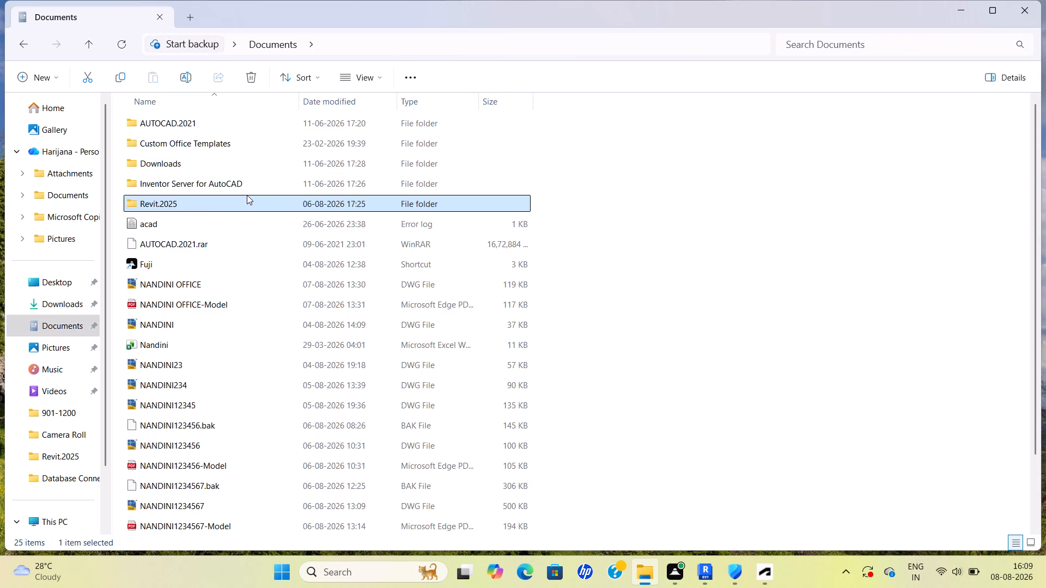
double_click(244, 198)
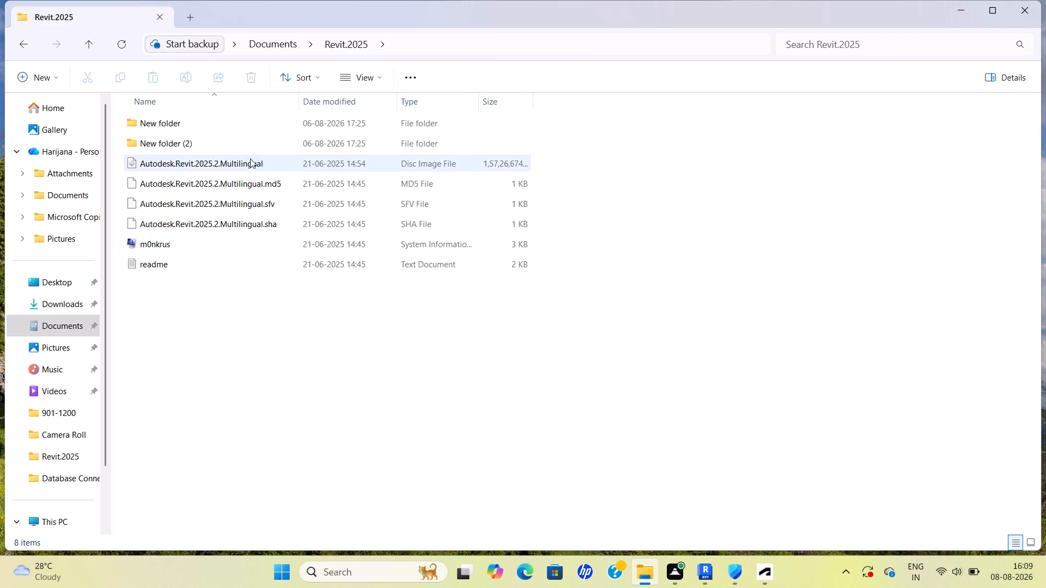
left_click(250, 158)
left_click(435, 74)
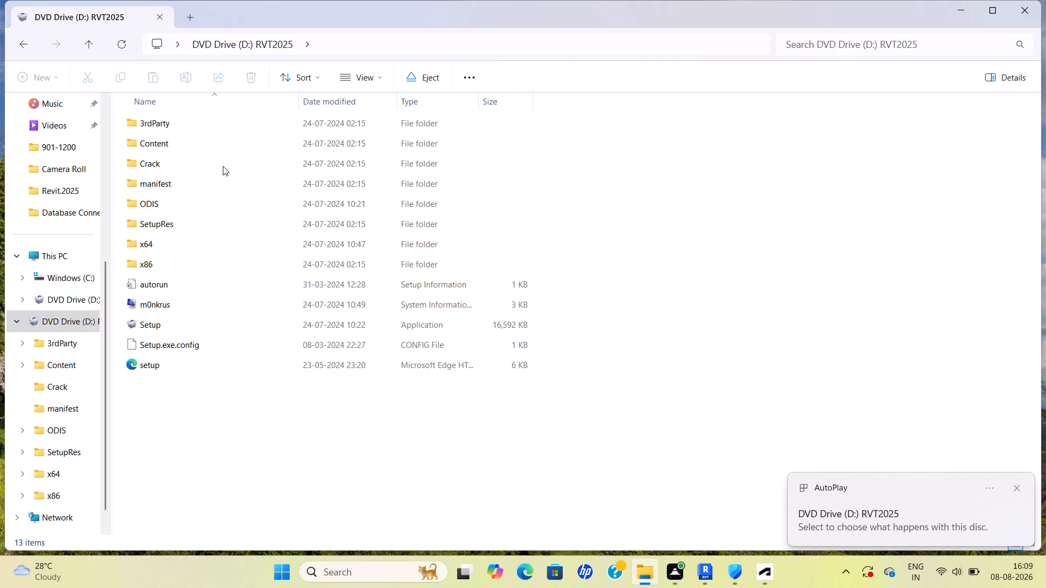
Run the AdskNLM application, a cracked licence manager installer, from the Crack folder on the RVT2025 DVD drive.
double_click(223, 166)
triple_click(236, 114)
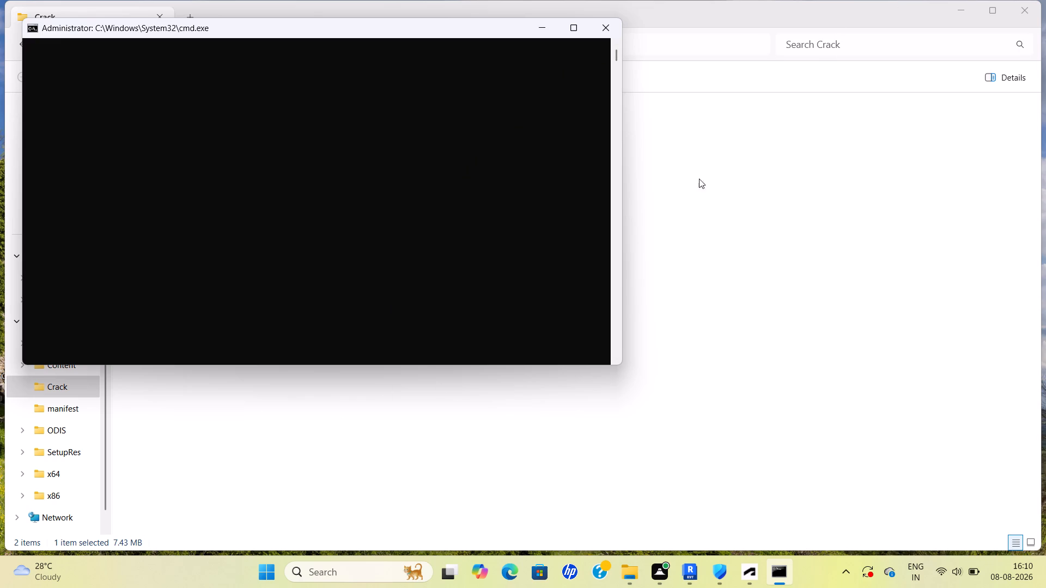
left_click(1037, 0)
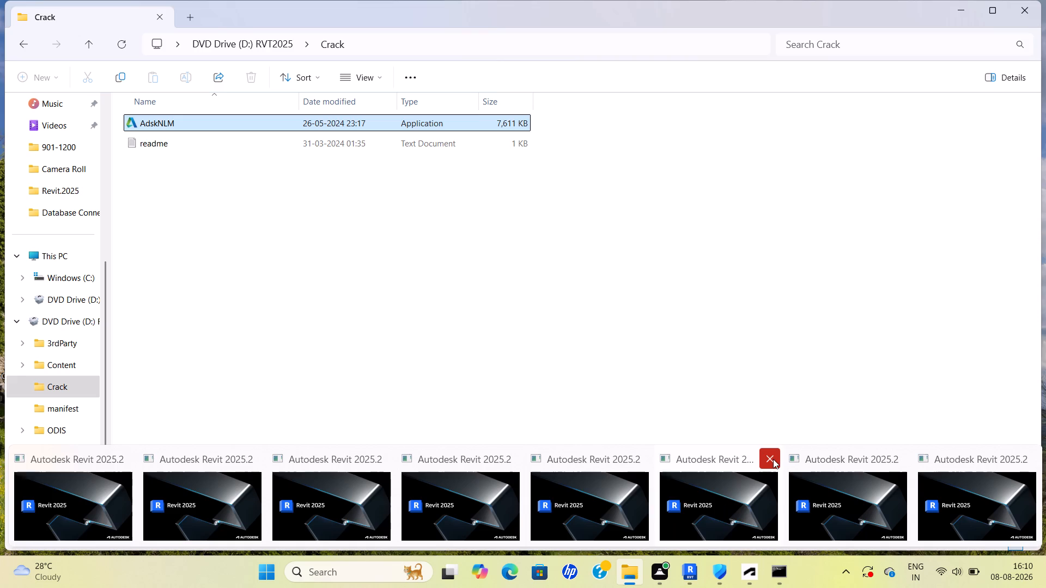
Close the duplicate Autodesk Revit 2025.2 windows and bring the one remaining instance to the front.
left_click(773, 459)
left_click(878, 451)
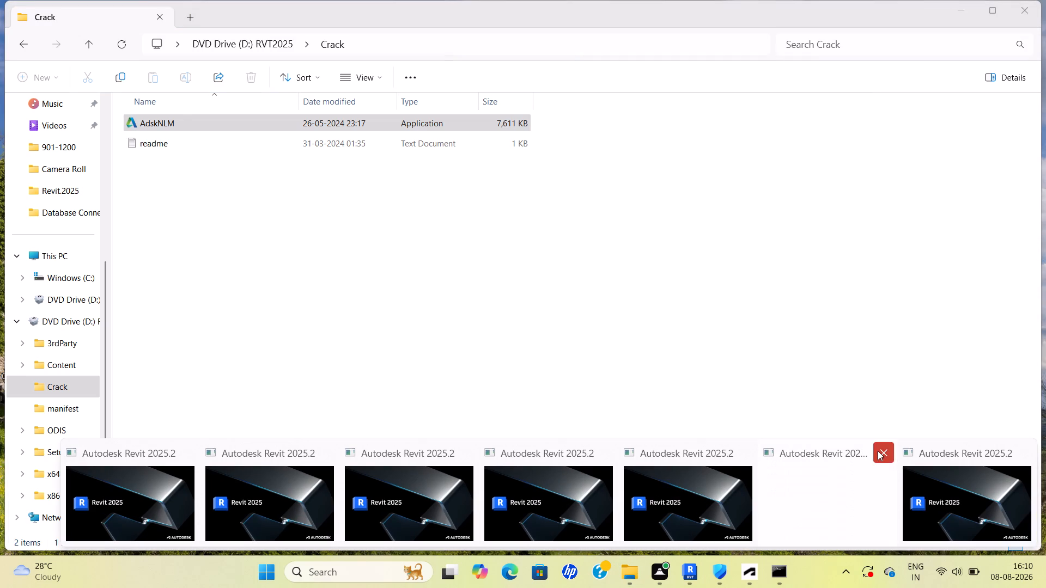
left_click(884, 455)
left_click(883, 452)
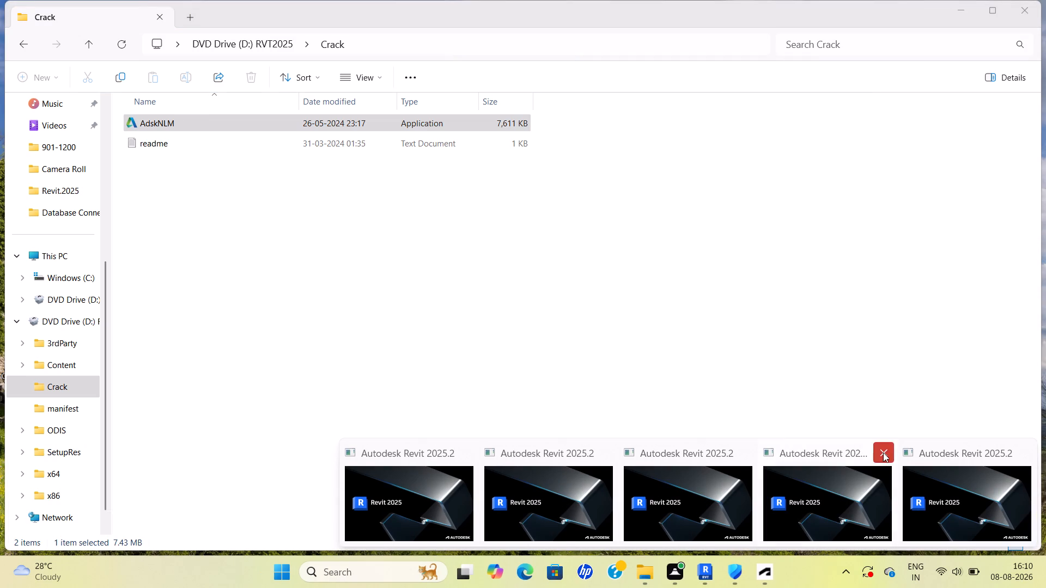
left_click(965, 455)
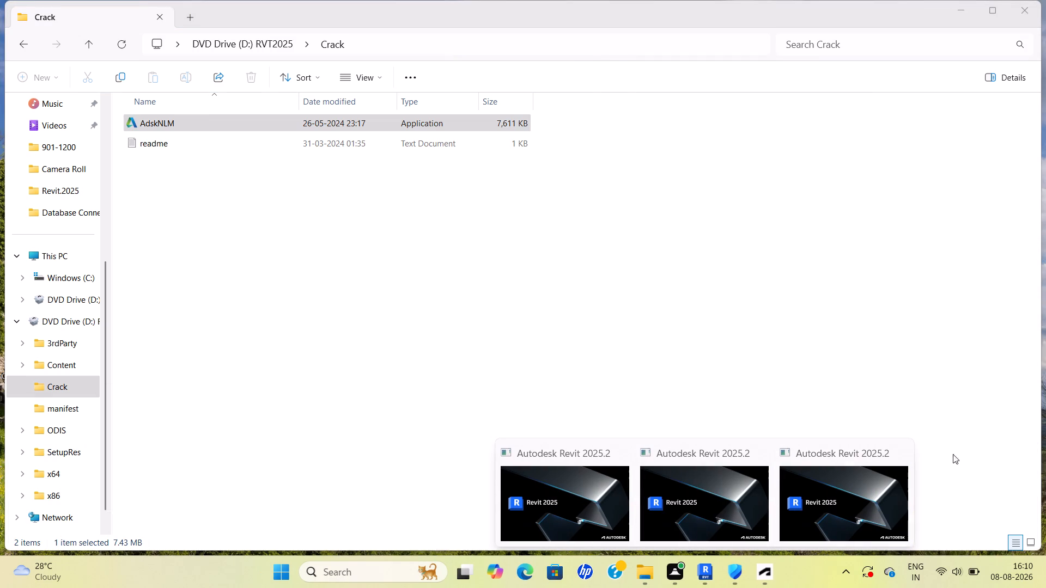
left_click(899, 450)
left_click(831, 457)
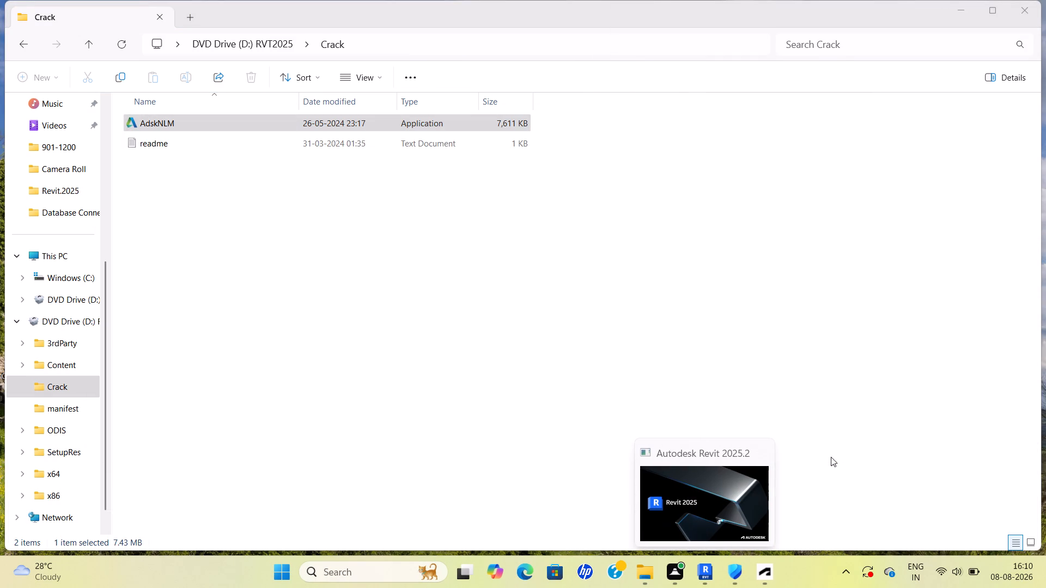
left_click(725, 515)
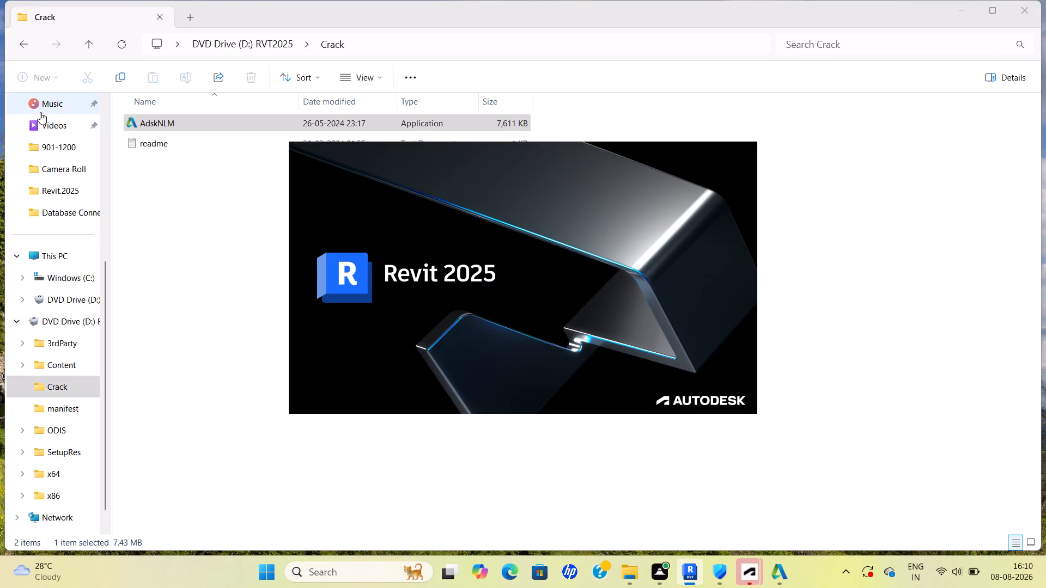
Close the Crack folder window and the Windows Security window.
double_click(338, 223)
left_click(1036, 11)
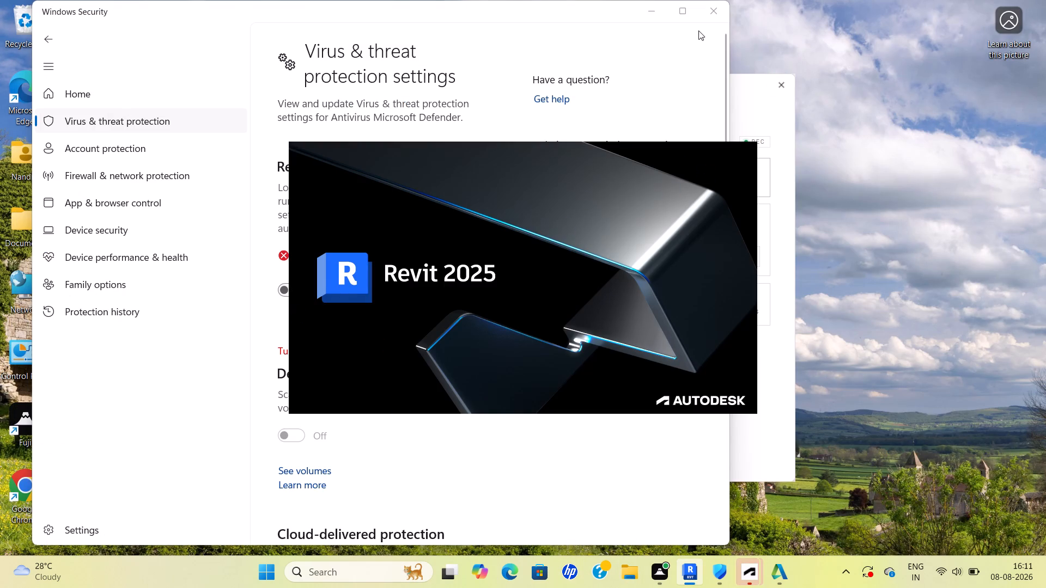
left_click(709, 19)
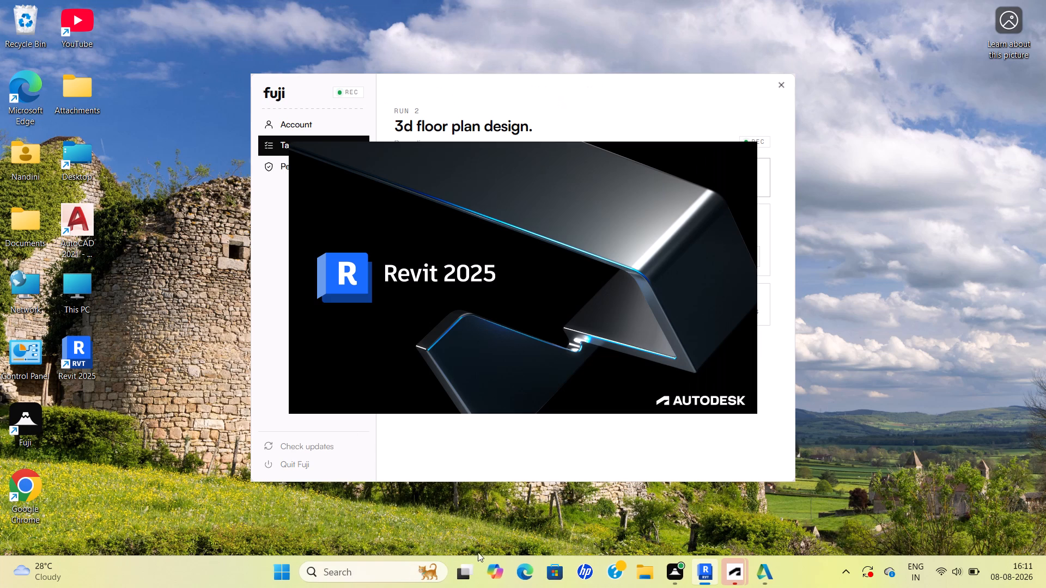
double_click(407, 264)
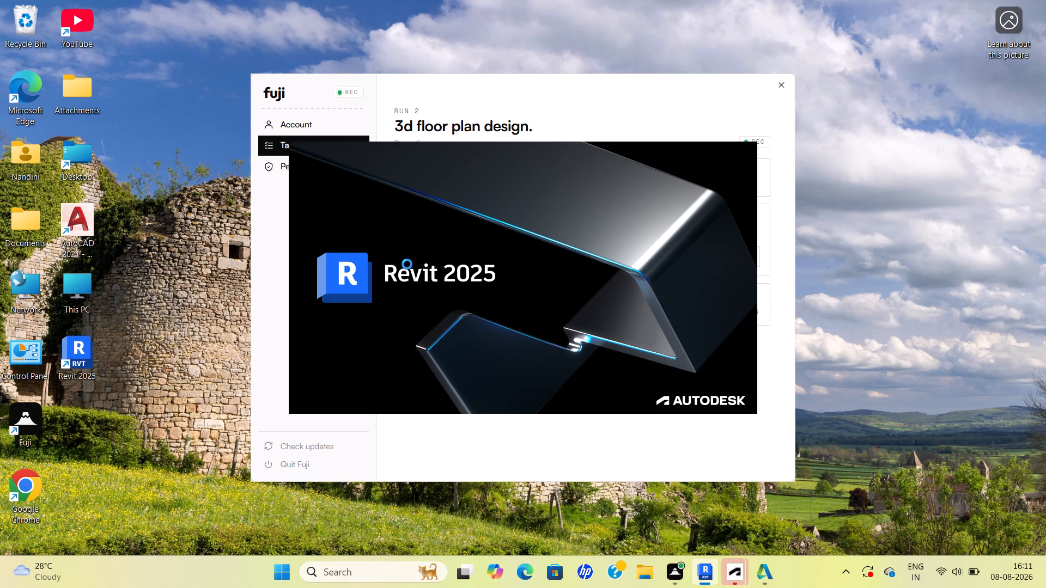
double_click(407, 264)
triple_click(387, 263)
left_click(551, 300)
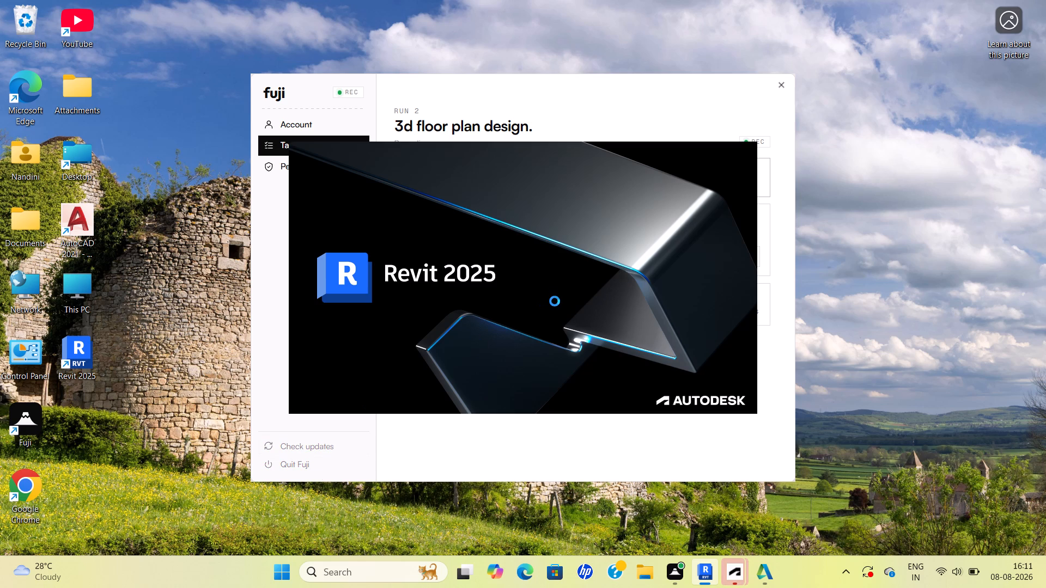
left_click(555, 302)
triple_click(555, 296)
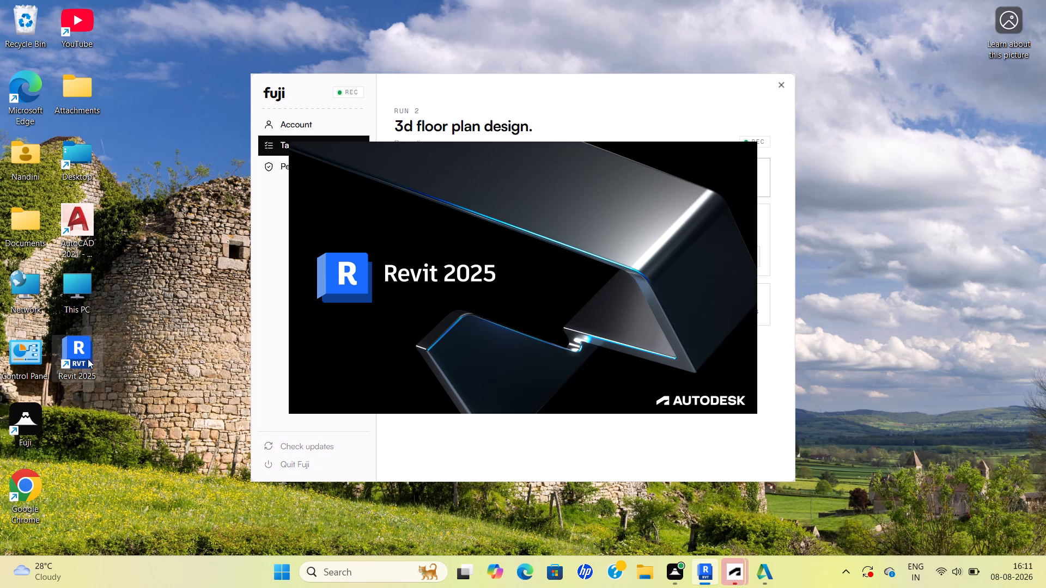
Launch Revit 2025 again from its desktop shortcut.
double_click(82, 341)
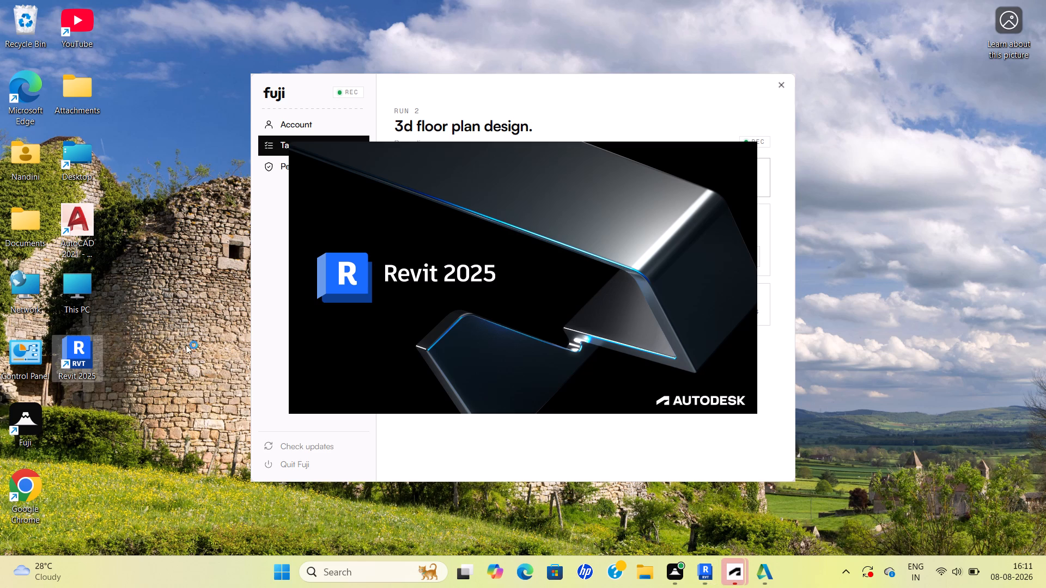
Open the Virus & threat protection settings in Windows Security to check the real-time protection state.
left_click(293, 571)
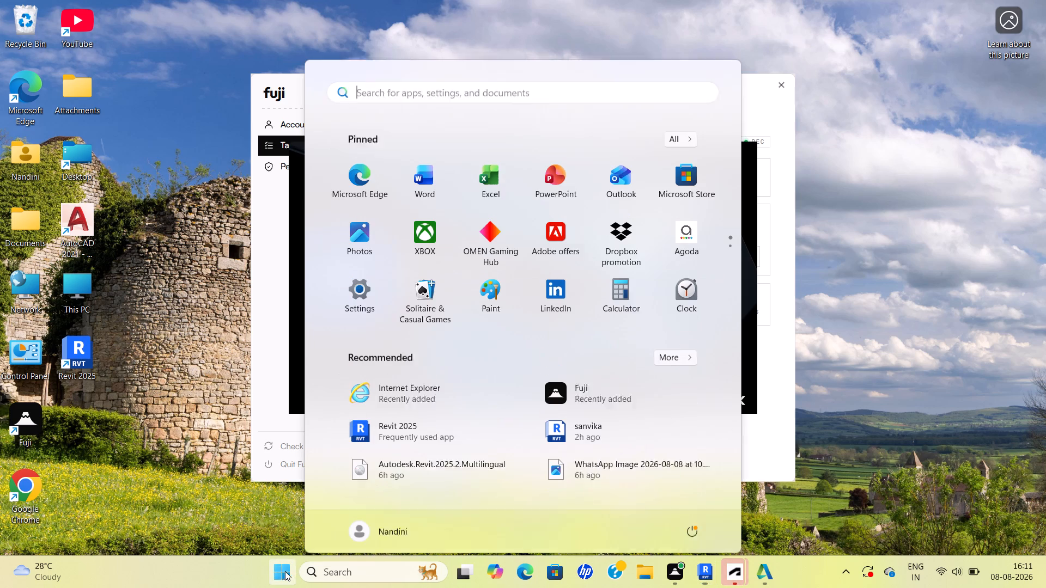
left_click(417, 84)
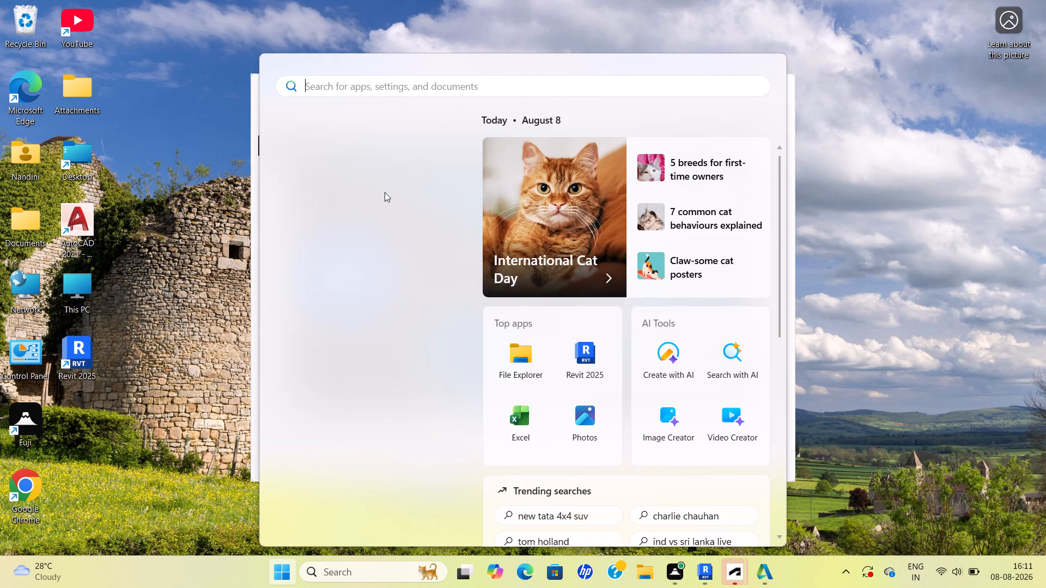
left_click(363, 137)
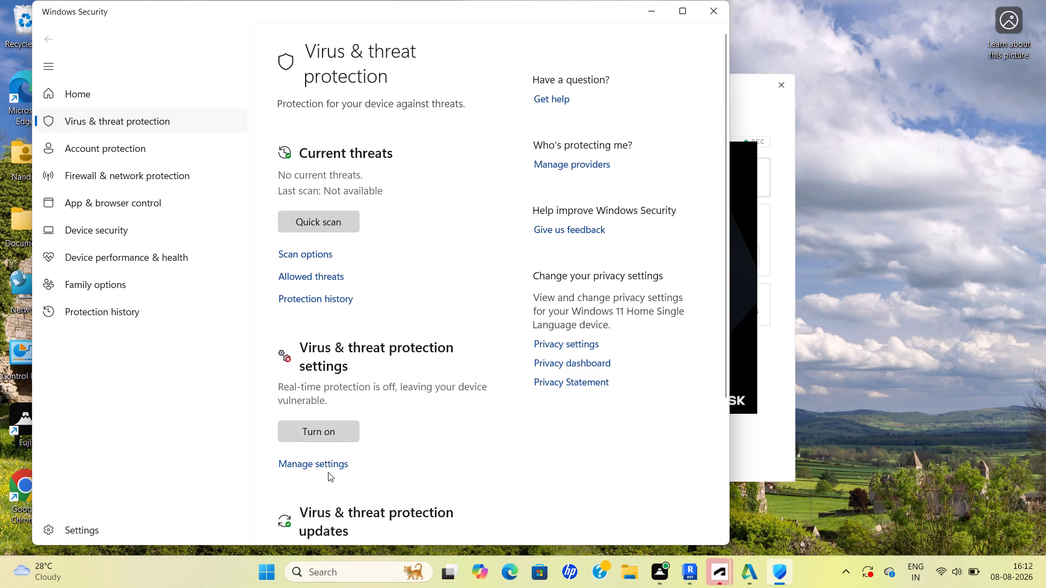
left_click(328, 469)
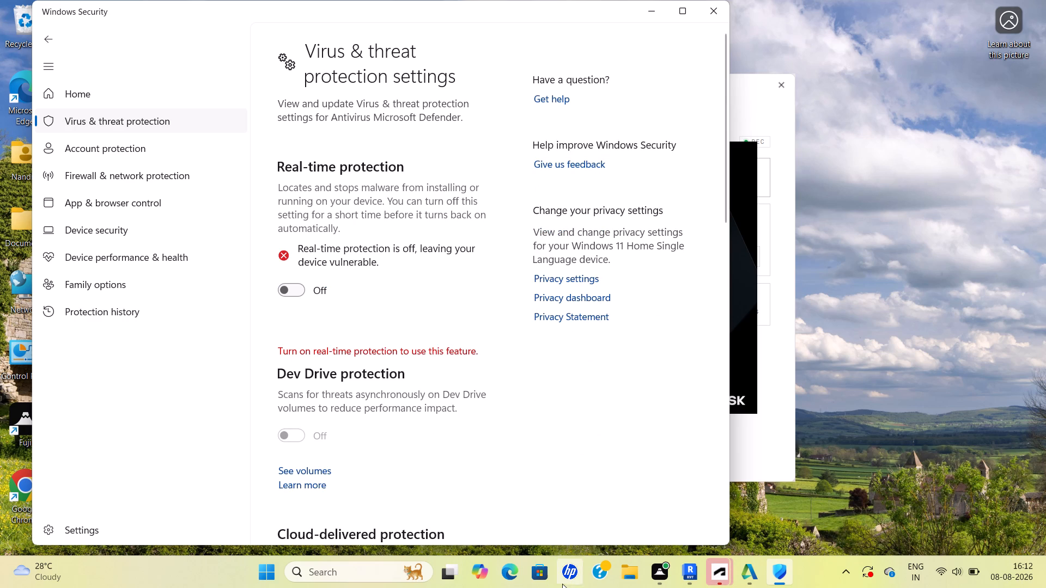
Browse to the Revit.2025 folder in Documents and mount the Autodesk.Revit.2025.2.Multilingual disc image.
left_click(631, 580)
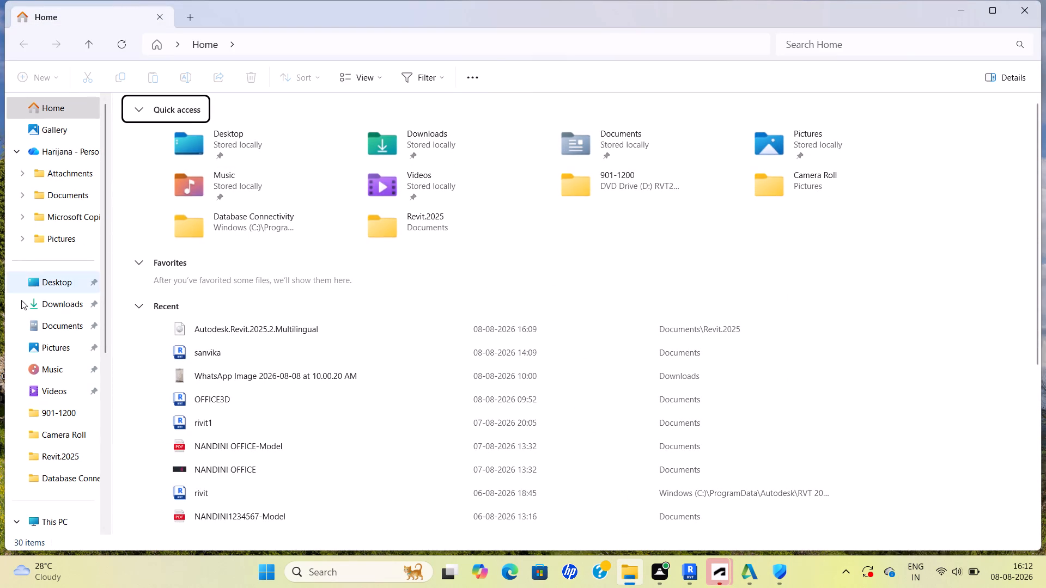
left_click(50, 320)
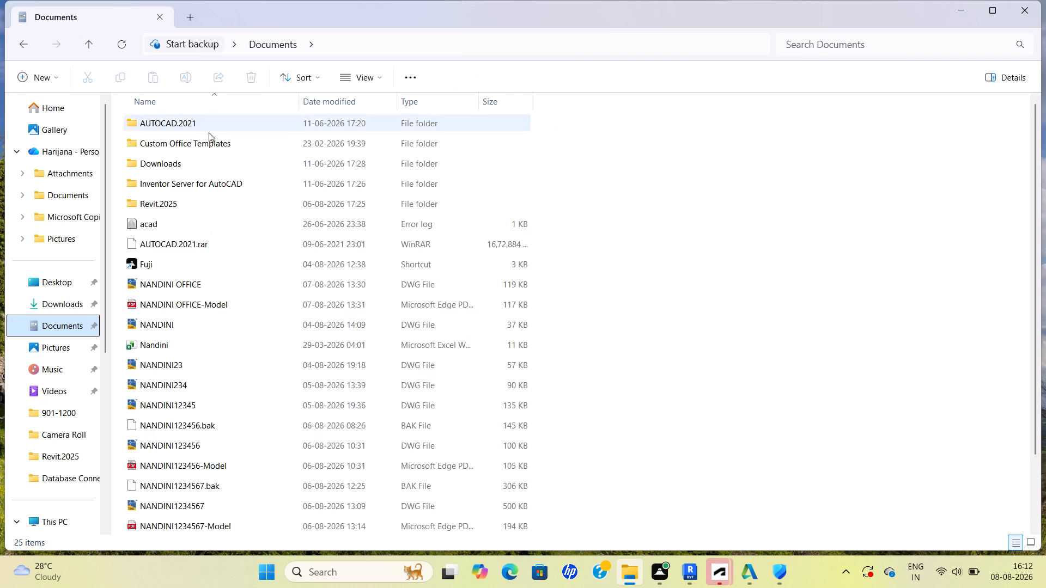
double_click(214, 205)
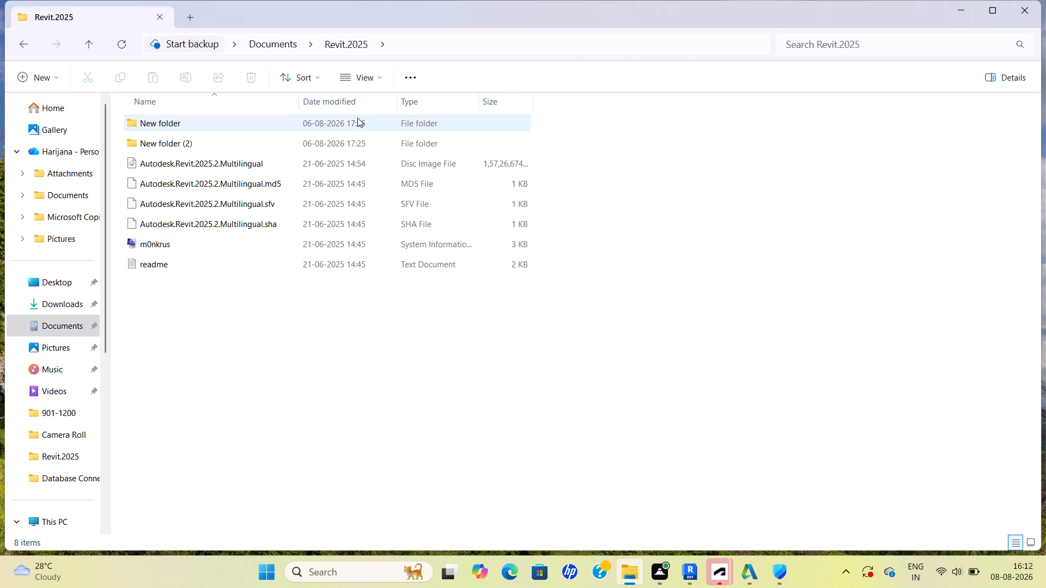
left_click(17, 47)
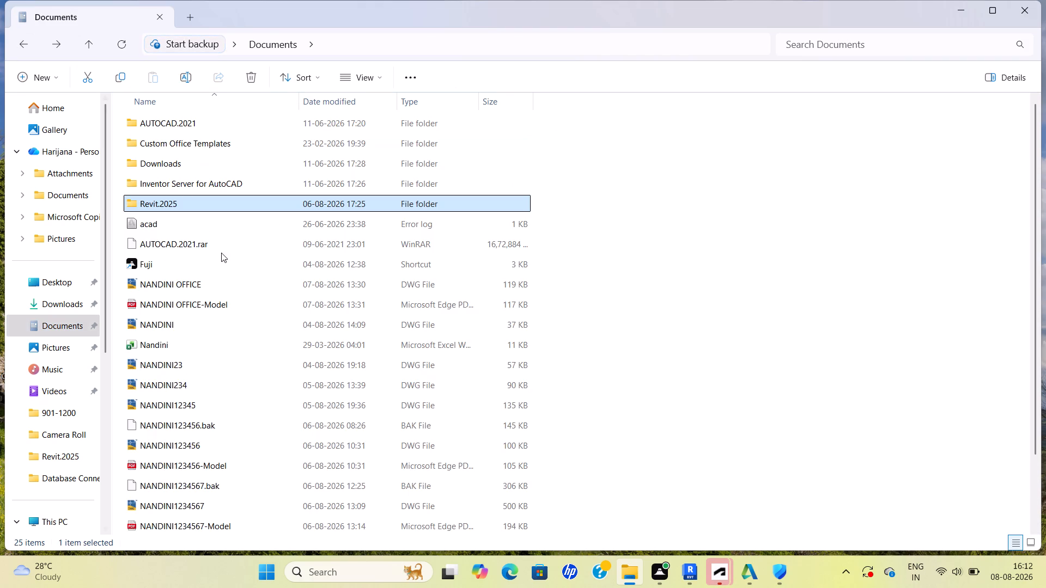
double_click(226, 208)
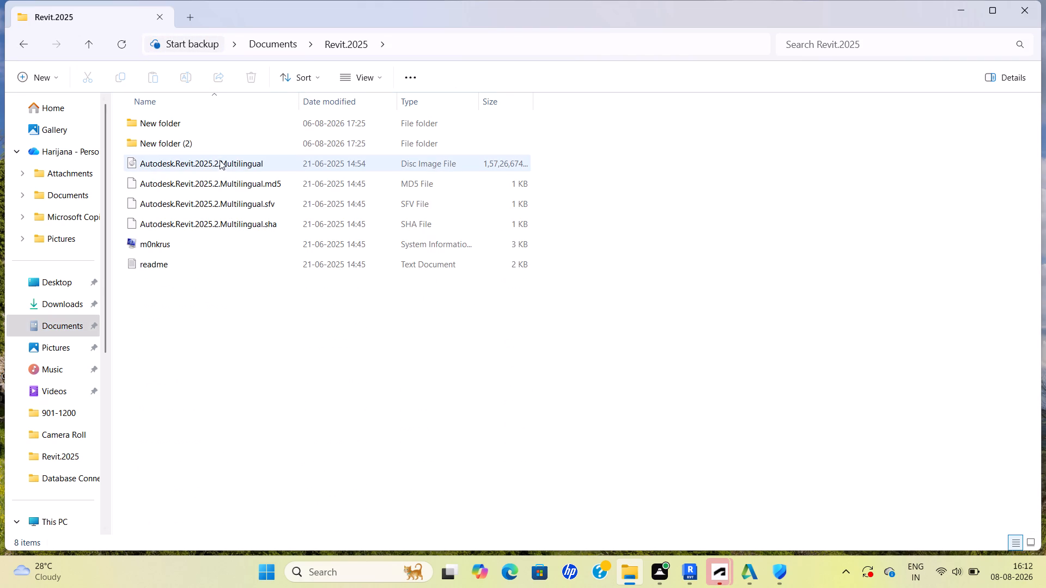
left_click(220, 163)
left_click(440, 83)
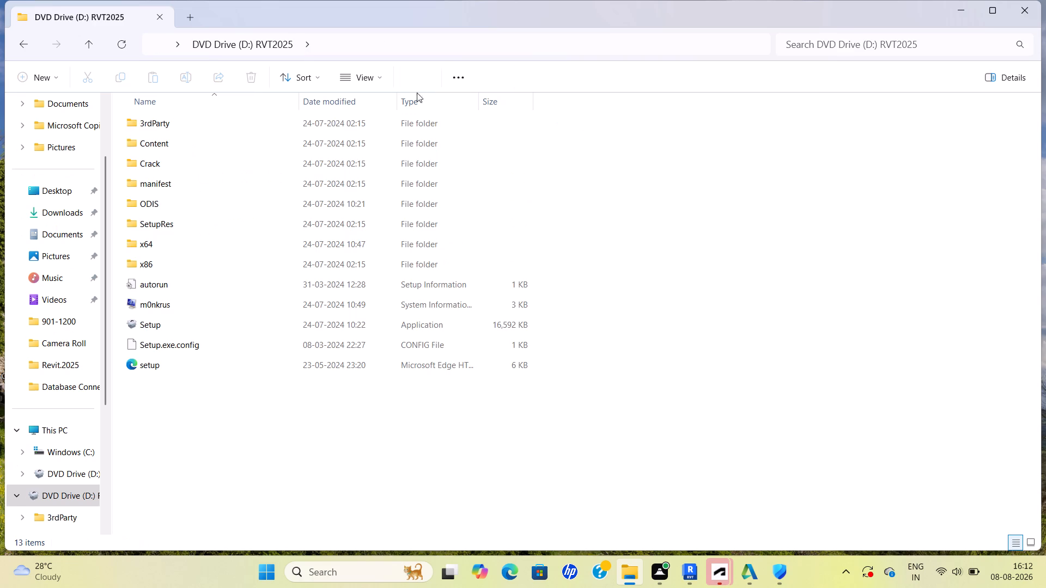
Run the AdskNLM application, a cracked licence manager installer, from the Crack folder on the RVT2025 DVD drive.
left_click(248, 162)
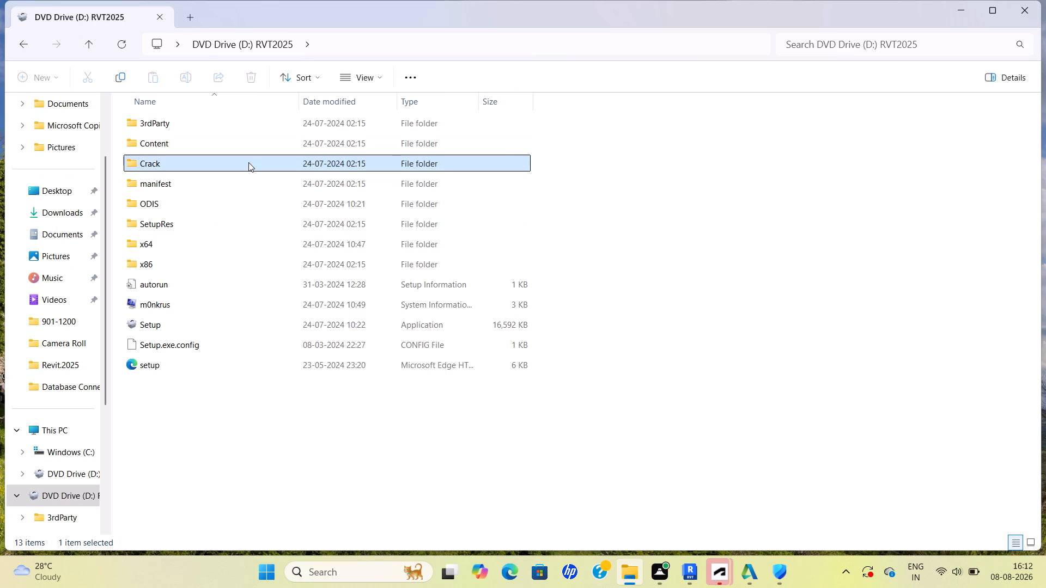
double_click(248, 162)
double_click(269, 116)
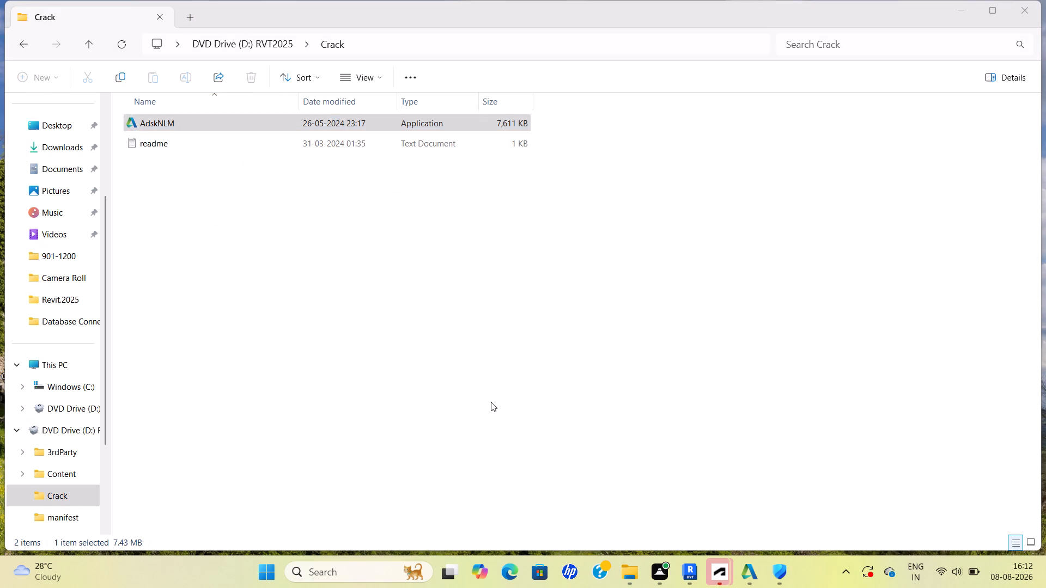
scroll(495, 400, "down", 2)
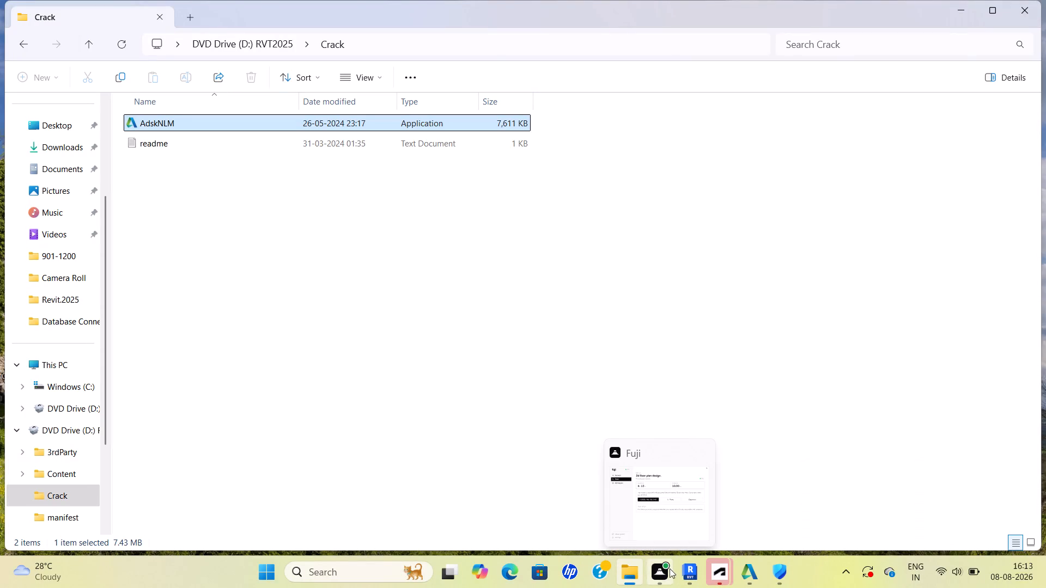
Close the Crack folder window and the Windows Security window.
double_click(689, 580)
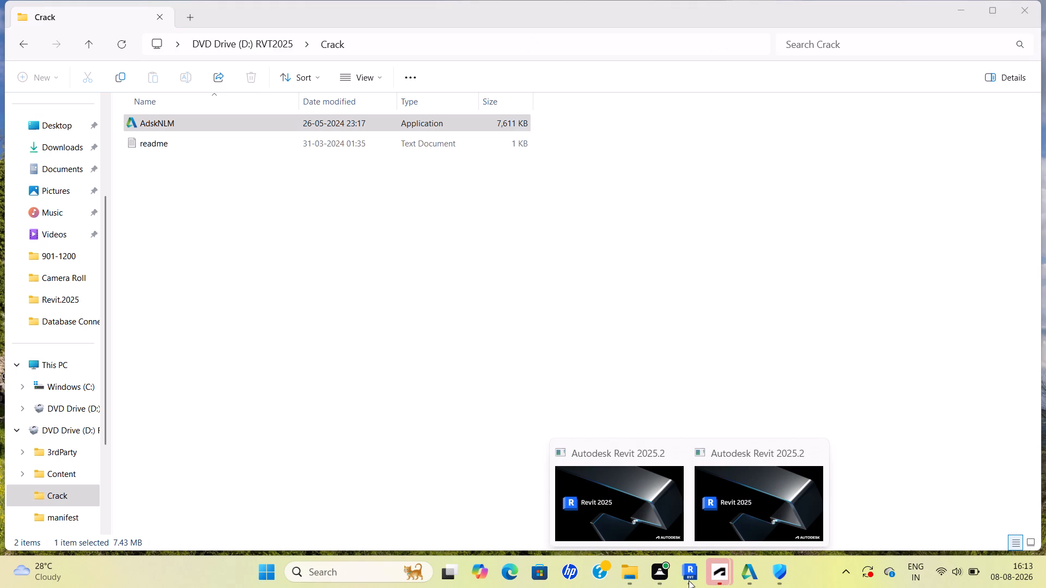
left_click(483, 279)
left_click(1032, 13)
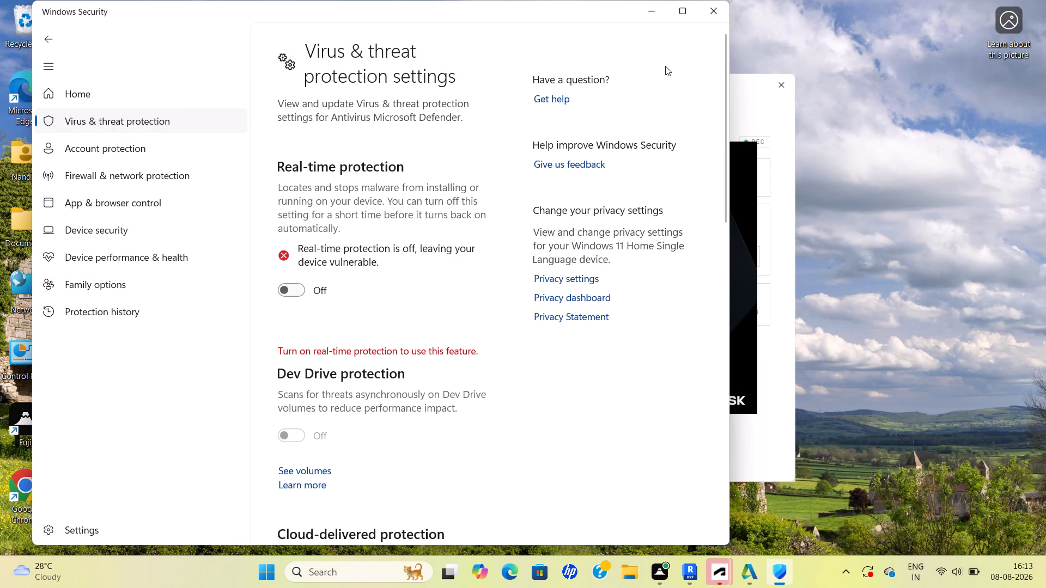
left_click(713, 14)
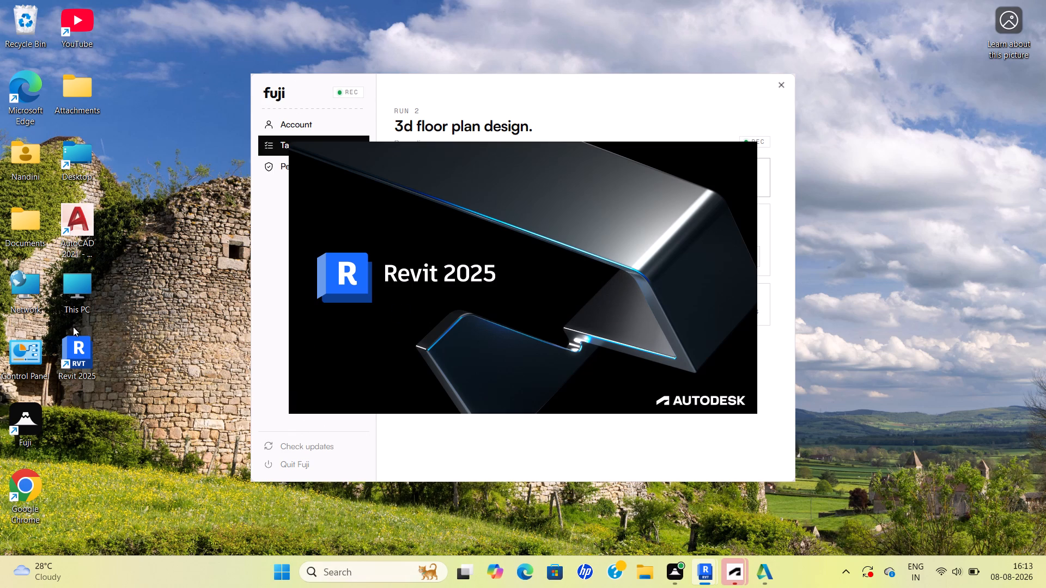
Launch Revit 2025 from its desktop shortcut.
double_click(74, 343)
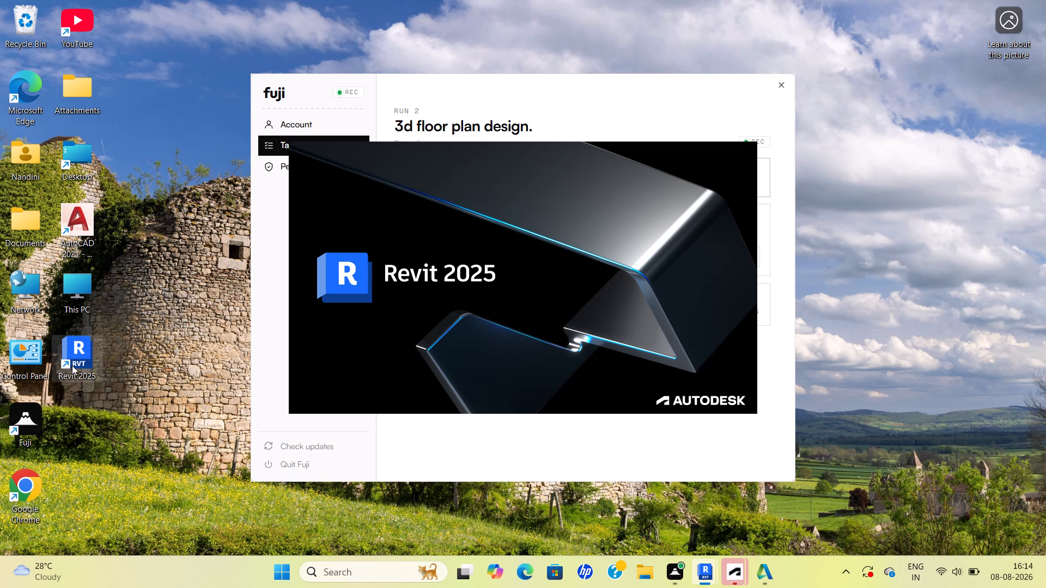
double_click(72, 365)
triple_click(77, 344)
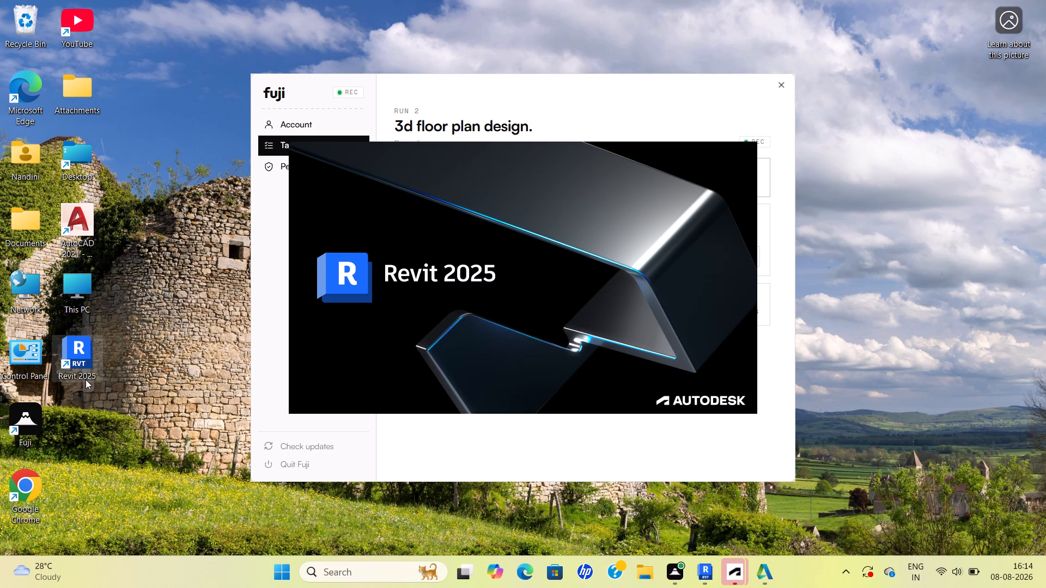
triple_click(86, 380)
triple_click(86, 375)
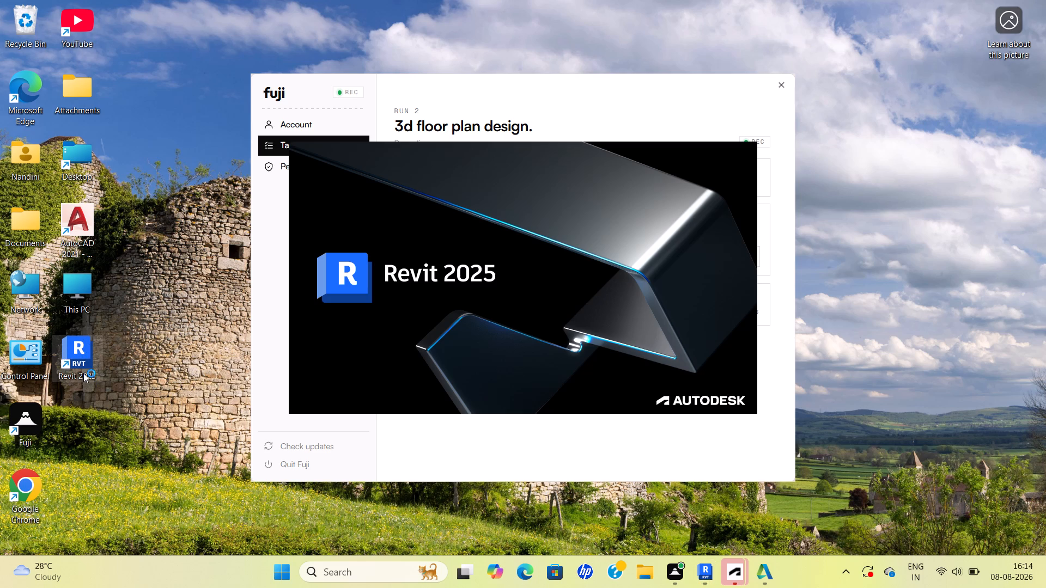
left_click(83, 373)
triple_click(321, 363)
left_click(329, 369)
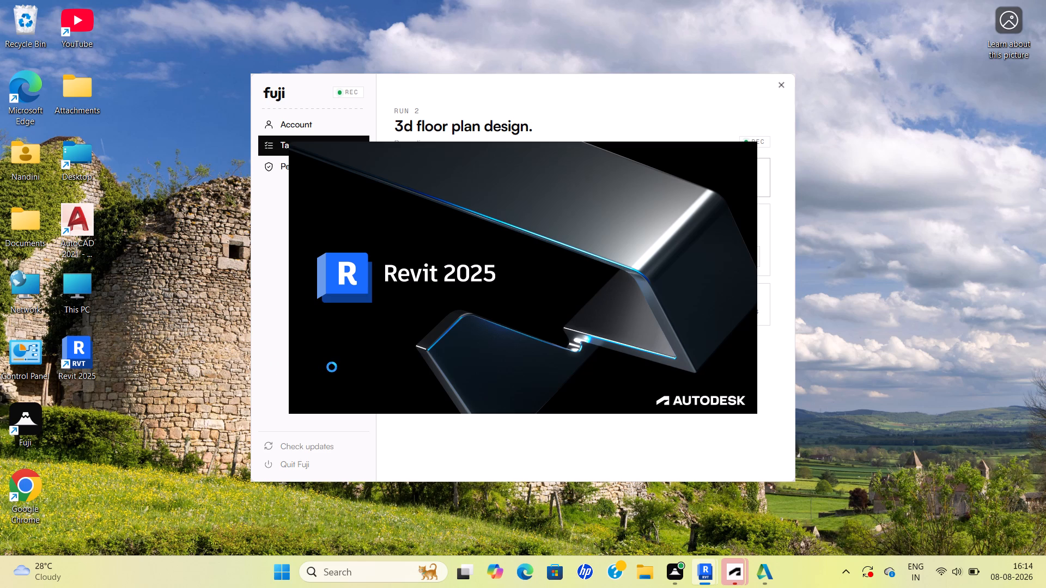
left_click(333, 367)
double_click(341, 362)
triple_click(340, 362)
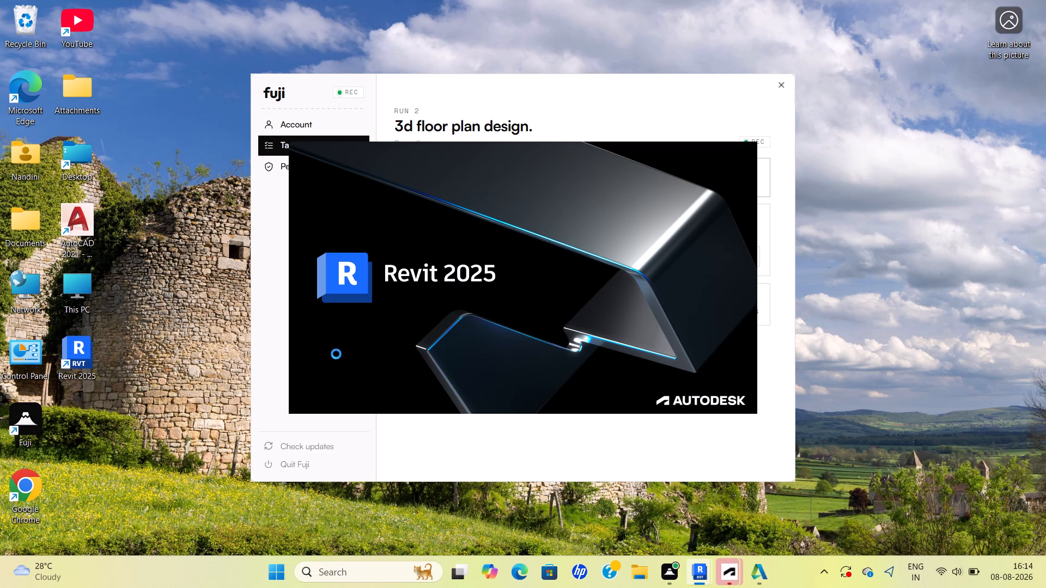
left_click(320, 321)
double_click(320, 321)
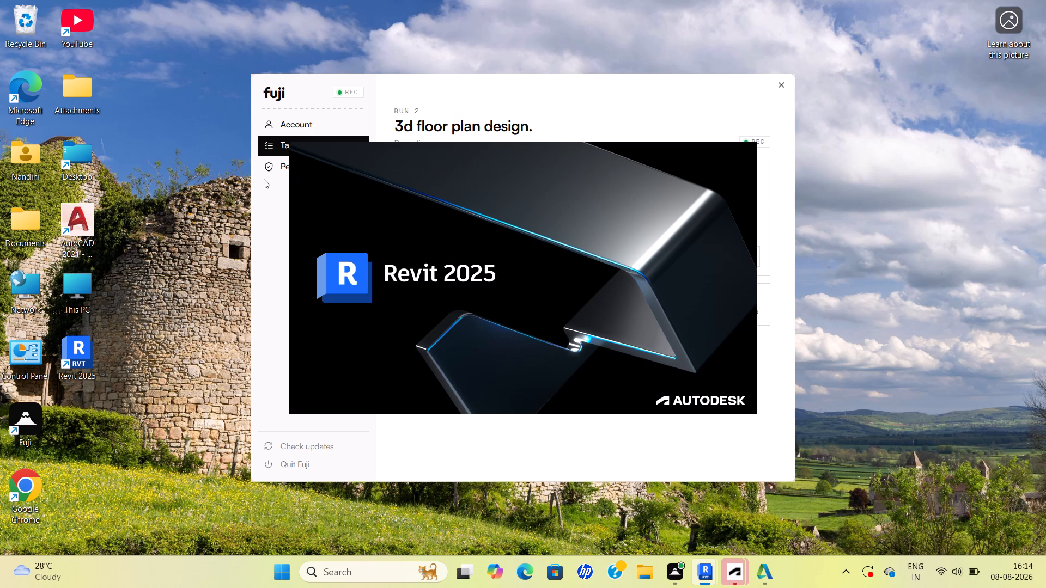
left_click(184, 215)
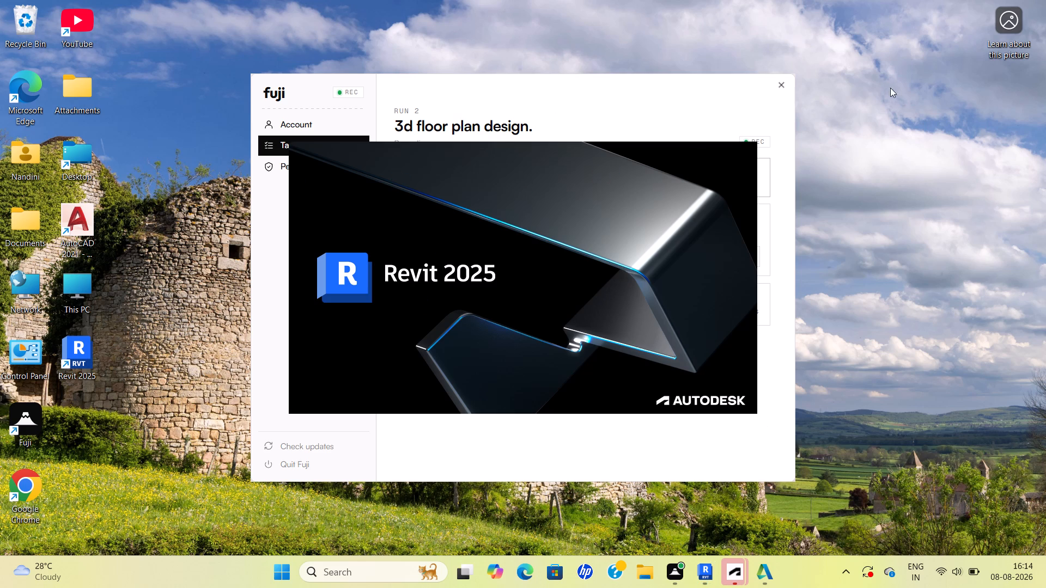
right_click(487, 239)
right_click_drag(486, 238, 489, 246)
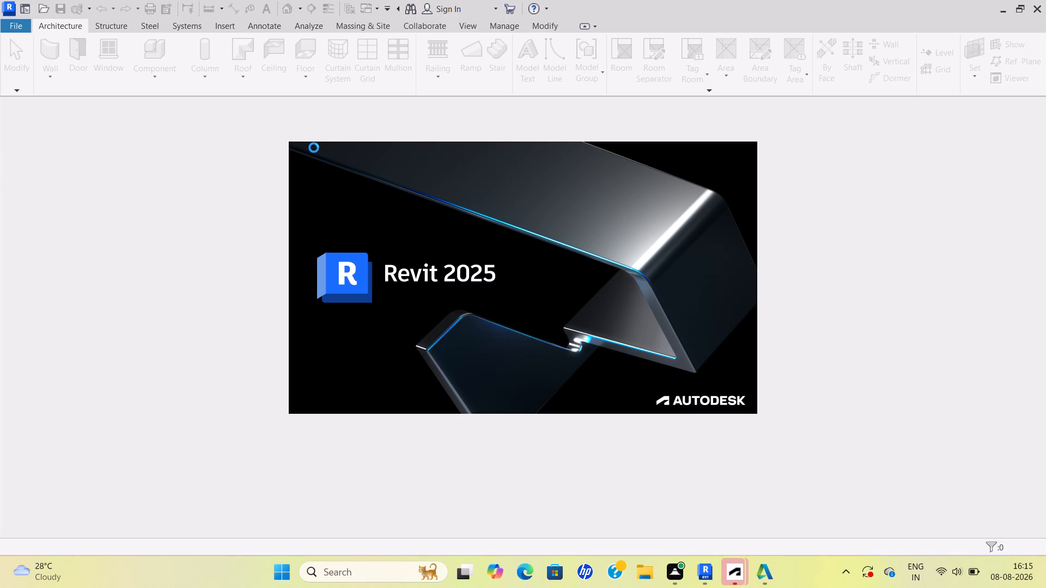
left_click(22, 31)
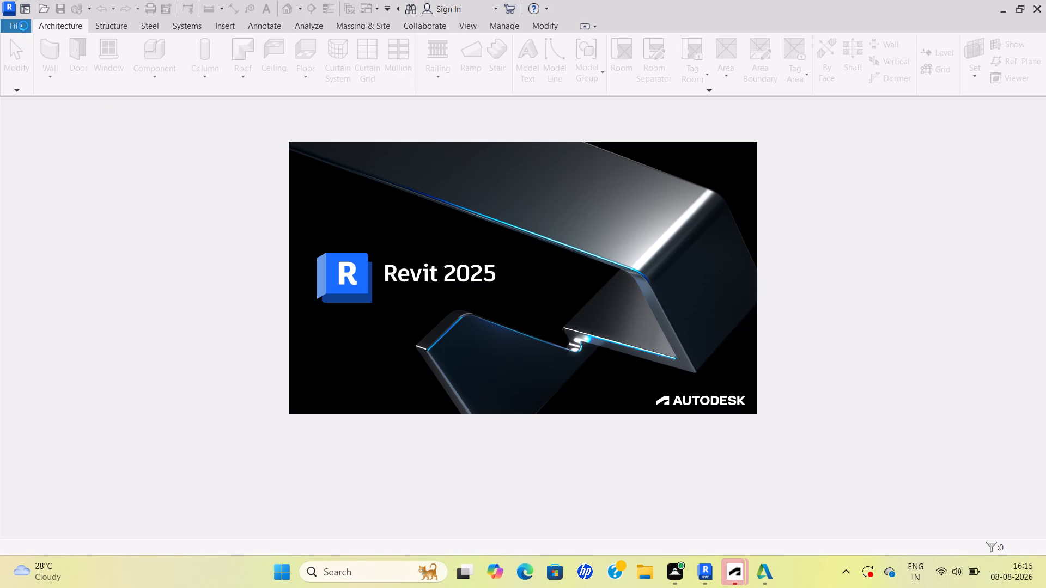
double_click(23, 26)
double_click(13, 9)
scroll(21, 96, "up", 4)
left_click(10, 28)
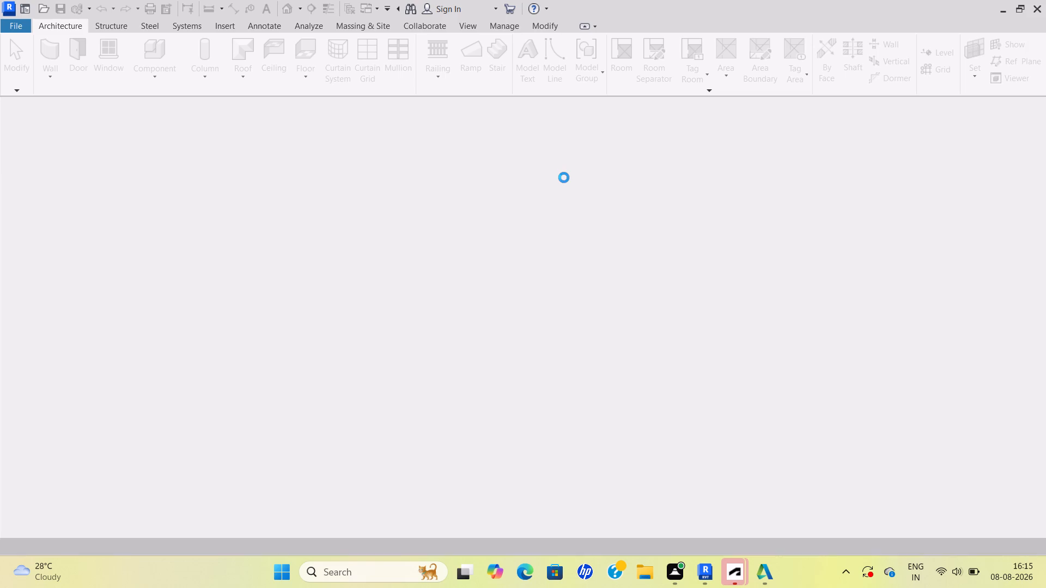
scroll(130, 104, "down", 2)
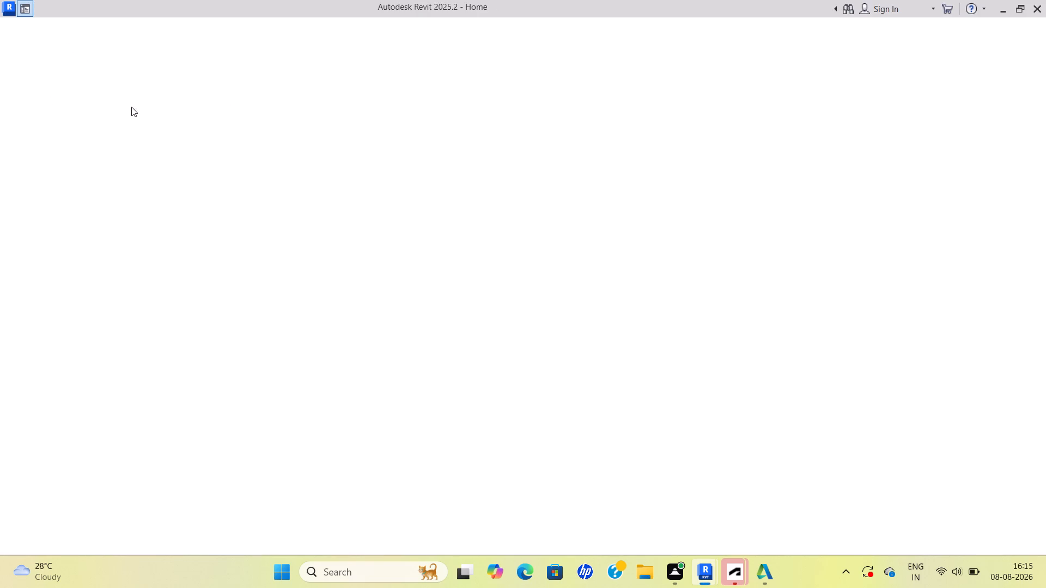
Create a new project from the default template in the RVT 2025 English-Imperial templates folder.
scroll(131, 107, "down", 2)
scroll(528, 52, "down", 5)
left_click(5, 11)
left_click(26, 9)
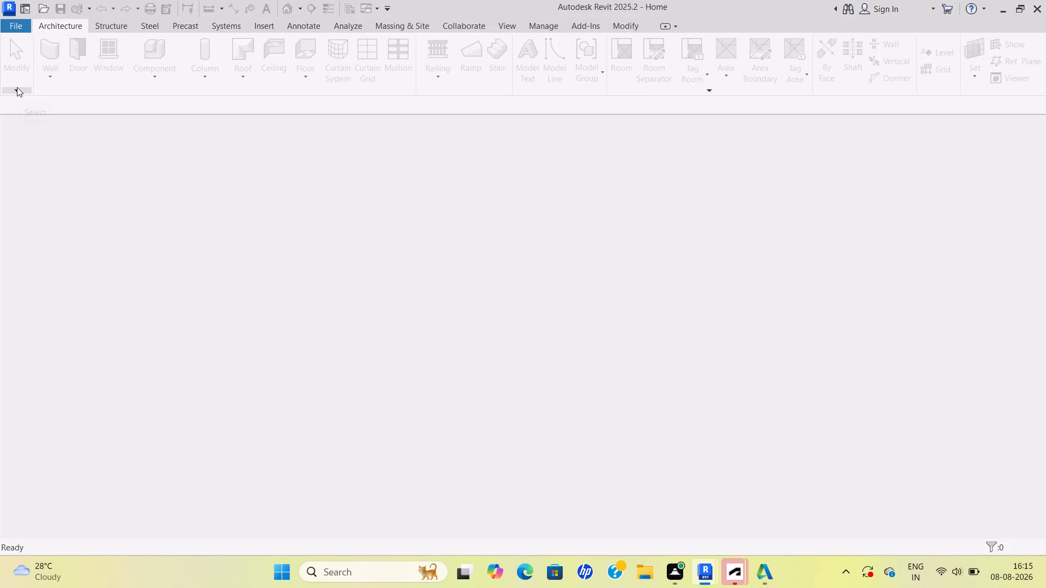
left_click(23, 23)
left_click(45, 76)
left_click(610, 258)
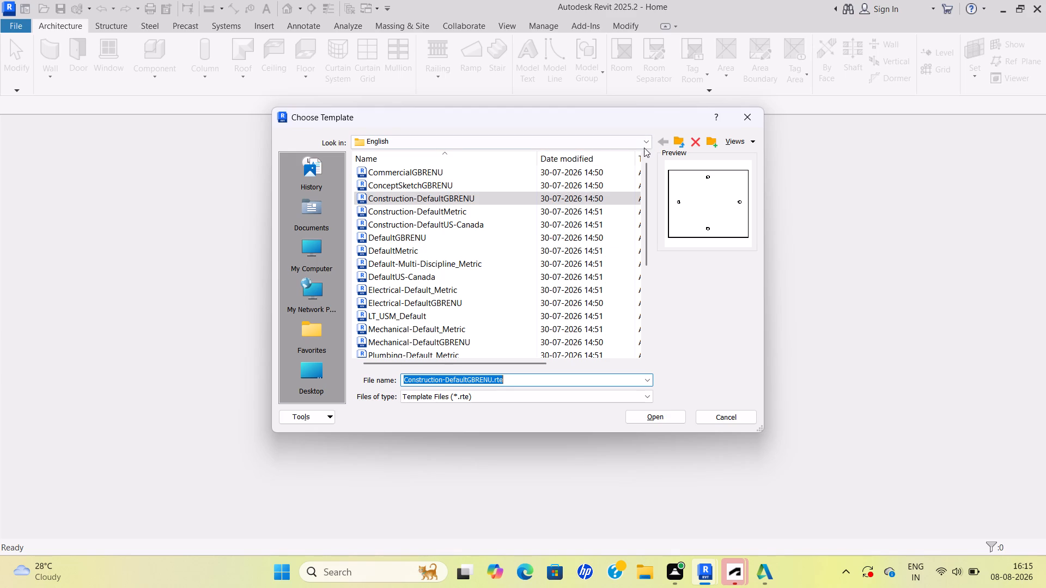
left_click(649, 143)
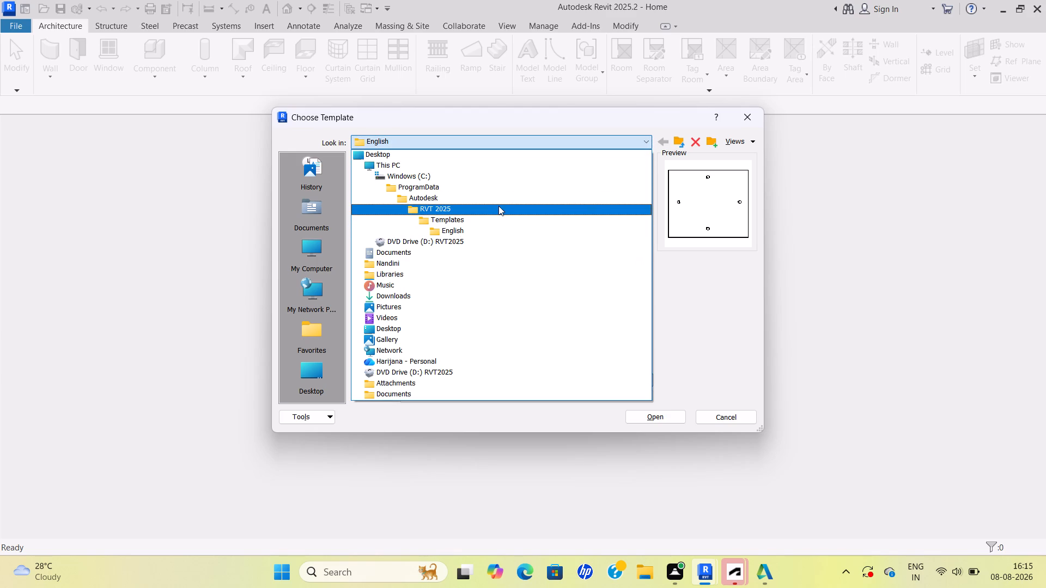
double_click(498, 206)
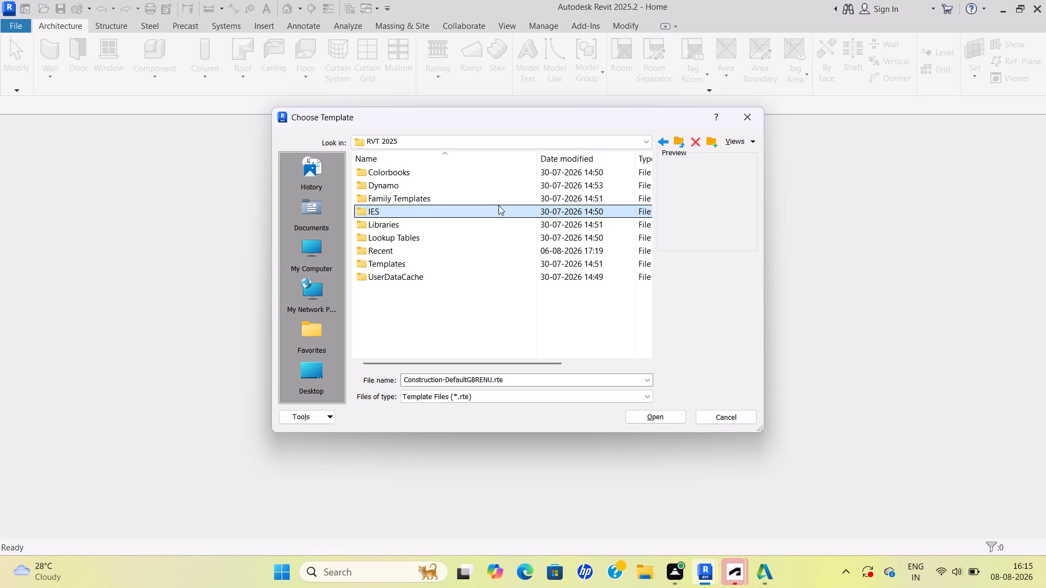
double_click(459, 263)
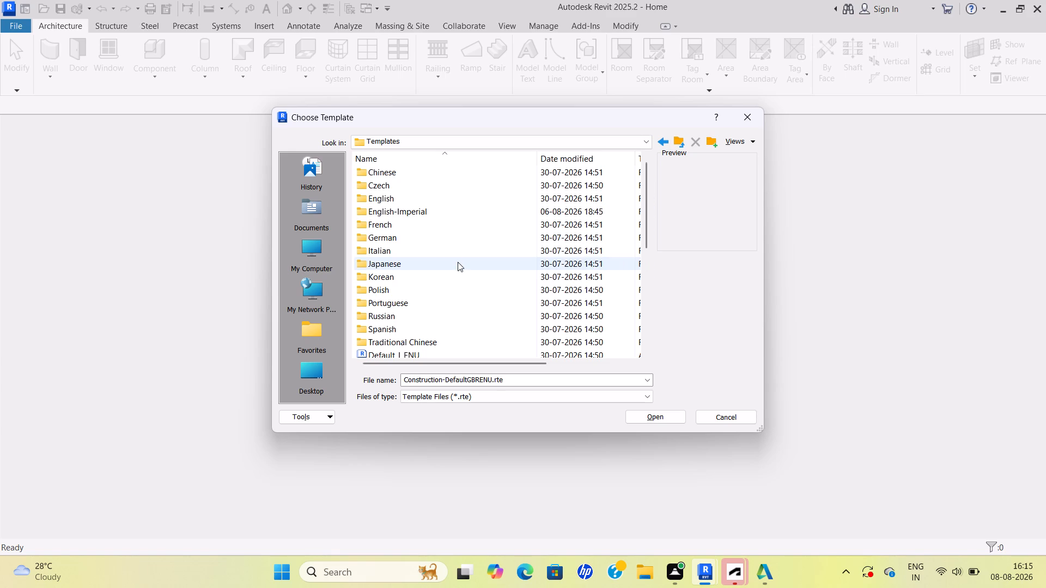
double_click(463, 211)
double_click(435, 210)
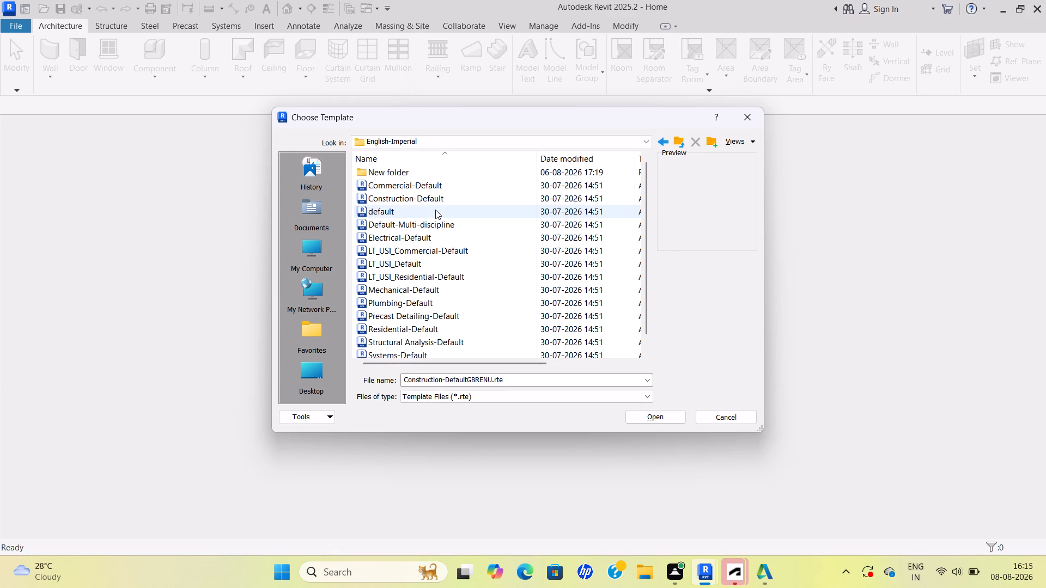
left_click(492, 327)
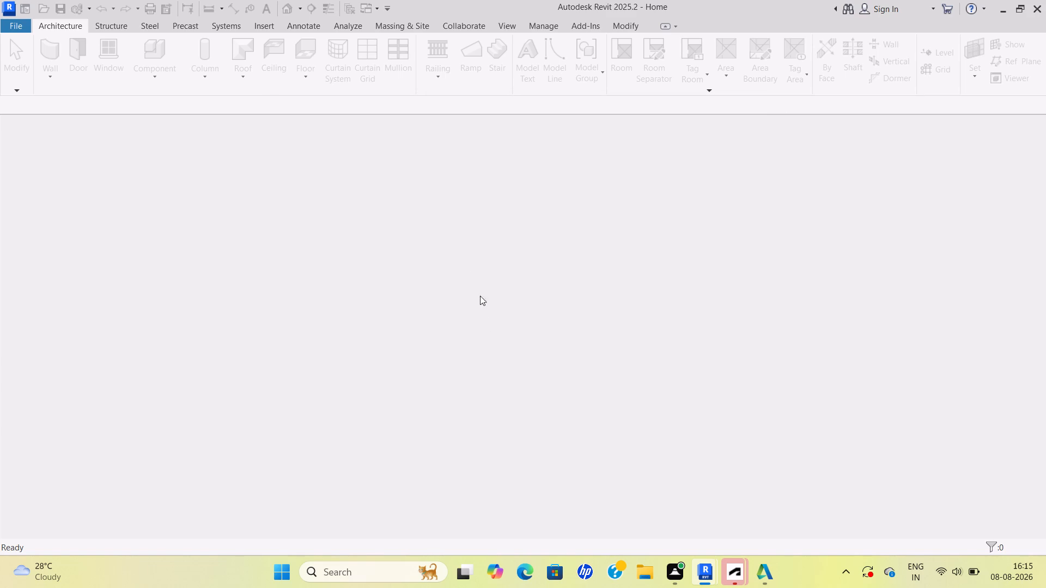
scroll(509, 258, "down", 9)
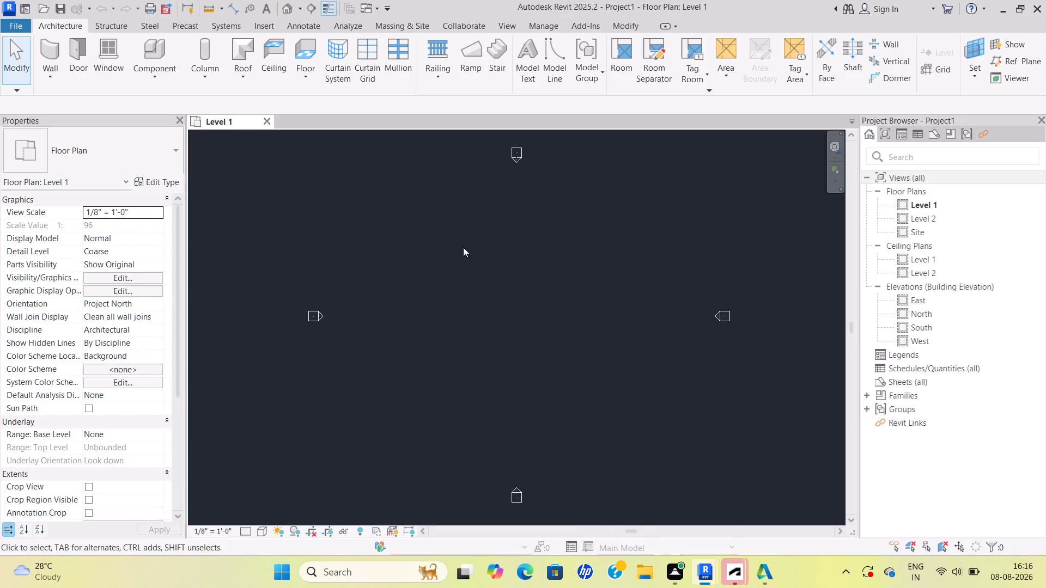
Open the existing sanvika.rvt project from the Documents folder.
left_click(19, 24)
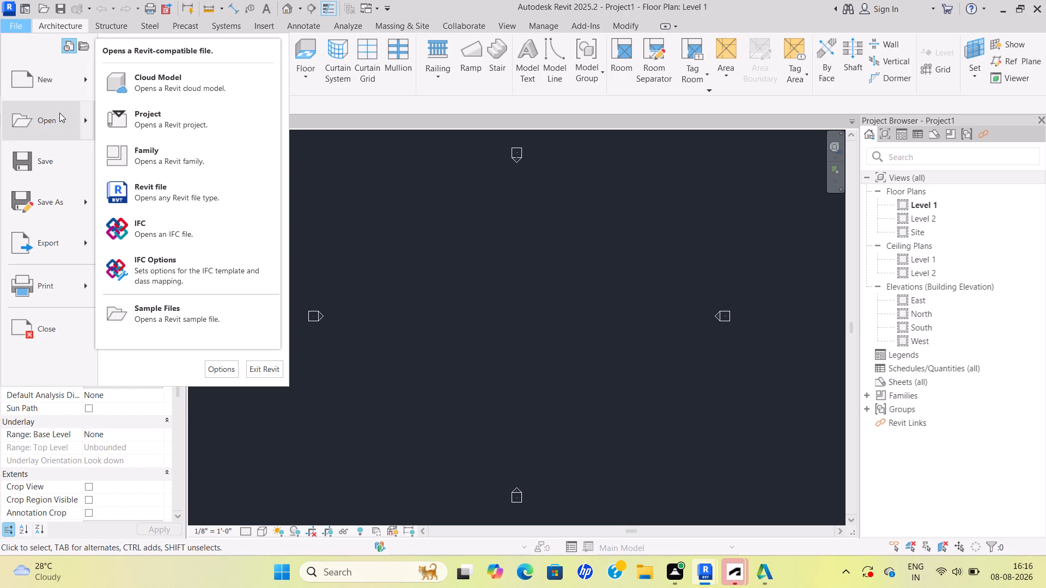
left_click(144, 109)
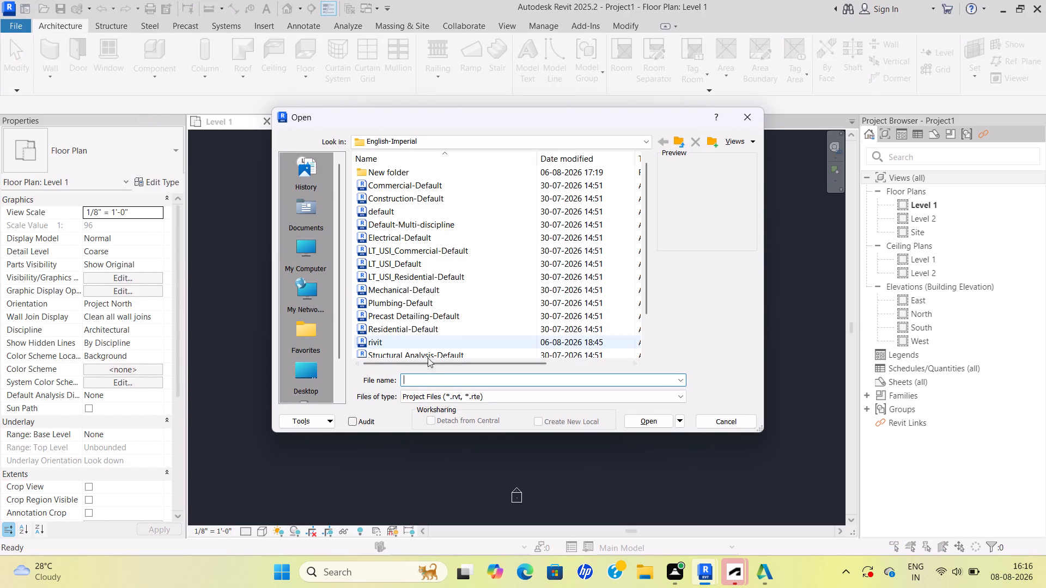
left_click(434, 376)
type("sanv")
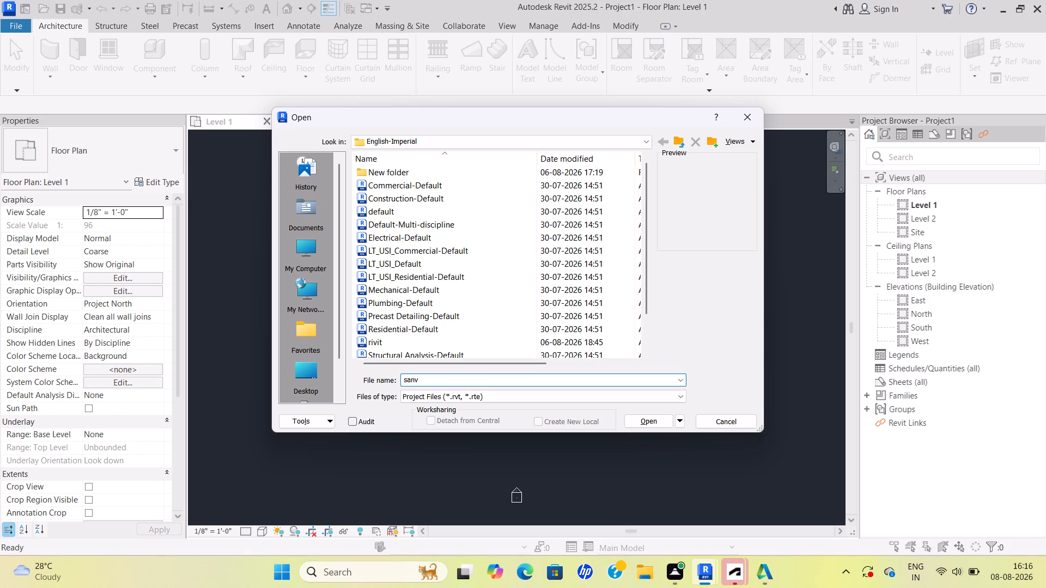
scroll(495, 294, "down", 1)
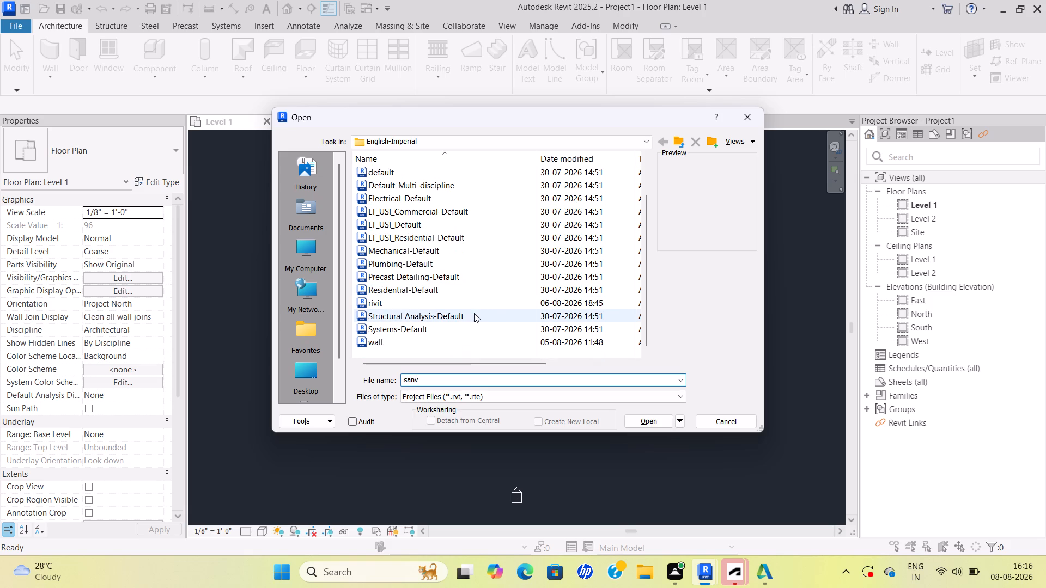
scroll(465, 272, "up", 1)
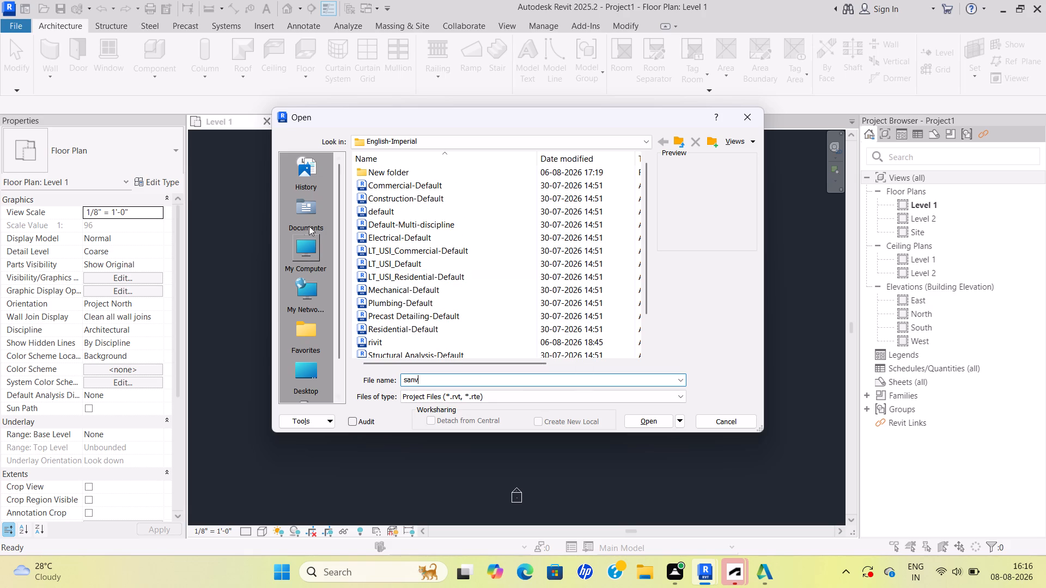
left_click(312, 217)
left_click(408, 275)
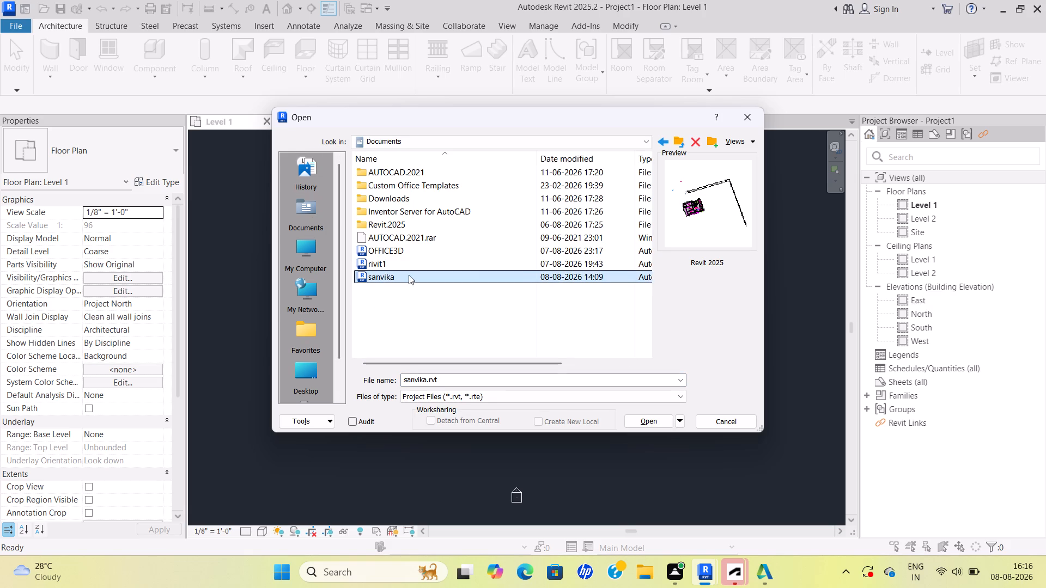
left_click(647, 422)
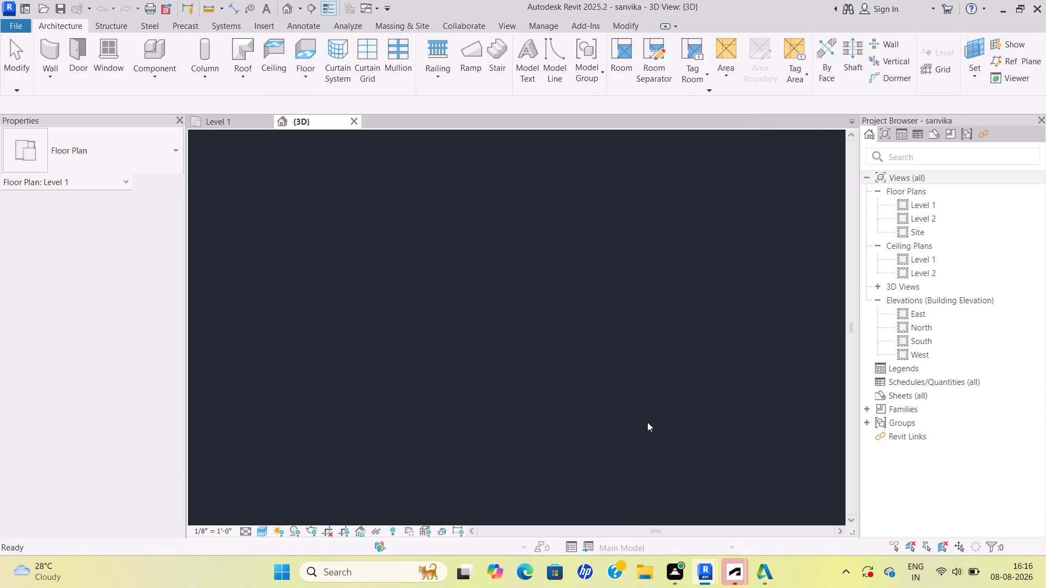
scroll(631, 310, "up", 12)
scroll(494, 382, "up", 2)
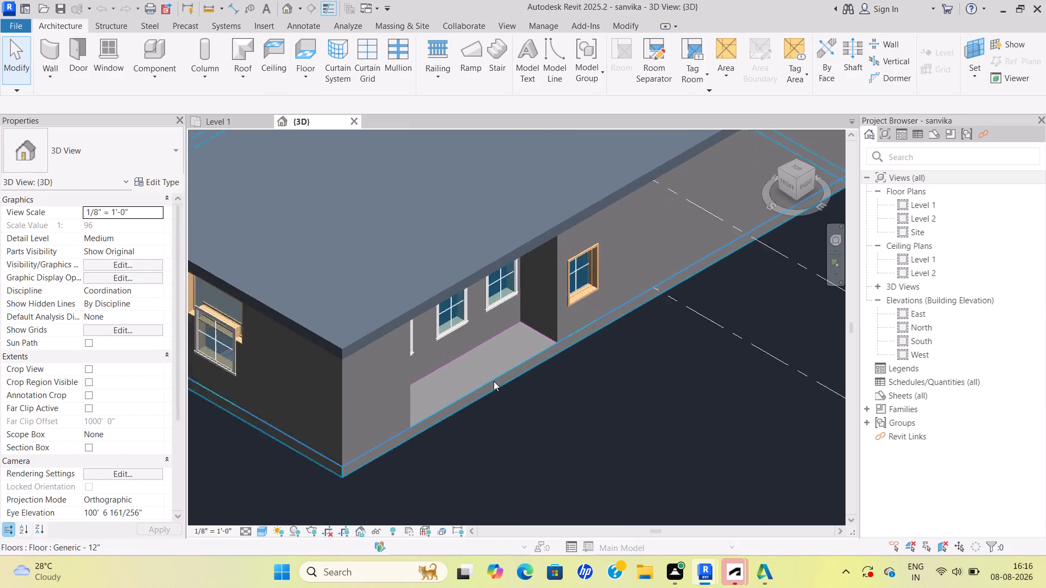
scroll(494, 381, "up", 2)
scroll(494, 381, "down", 2)
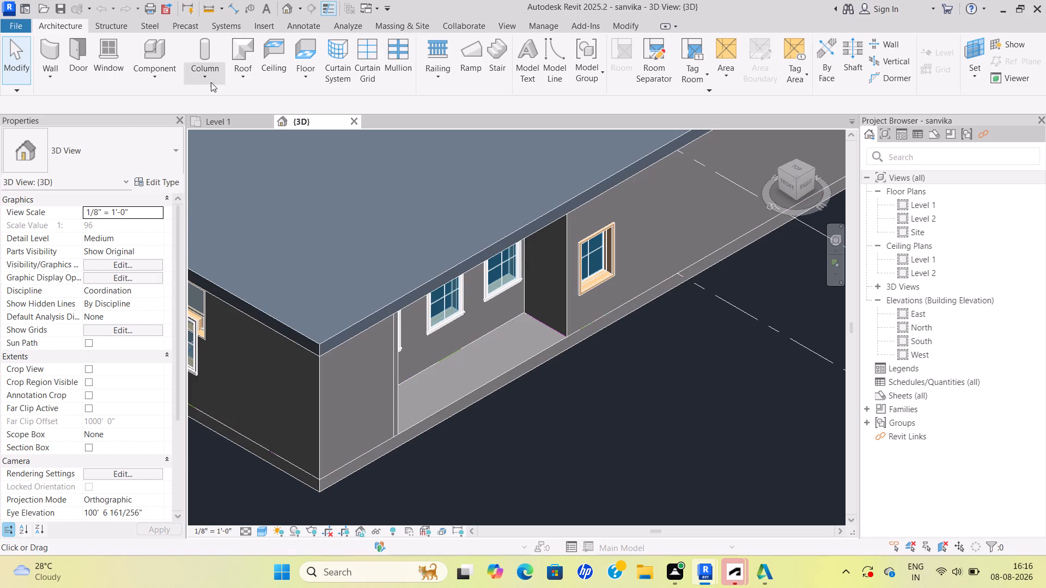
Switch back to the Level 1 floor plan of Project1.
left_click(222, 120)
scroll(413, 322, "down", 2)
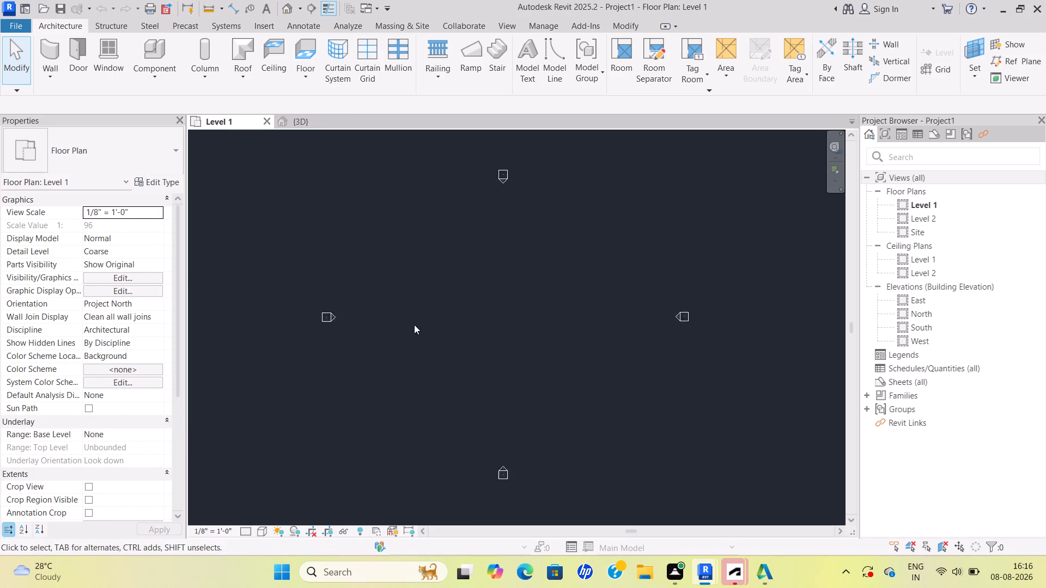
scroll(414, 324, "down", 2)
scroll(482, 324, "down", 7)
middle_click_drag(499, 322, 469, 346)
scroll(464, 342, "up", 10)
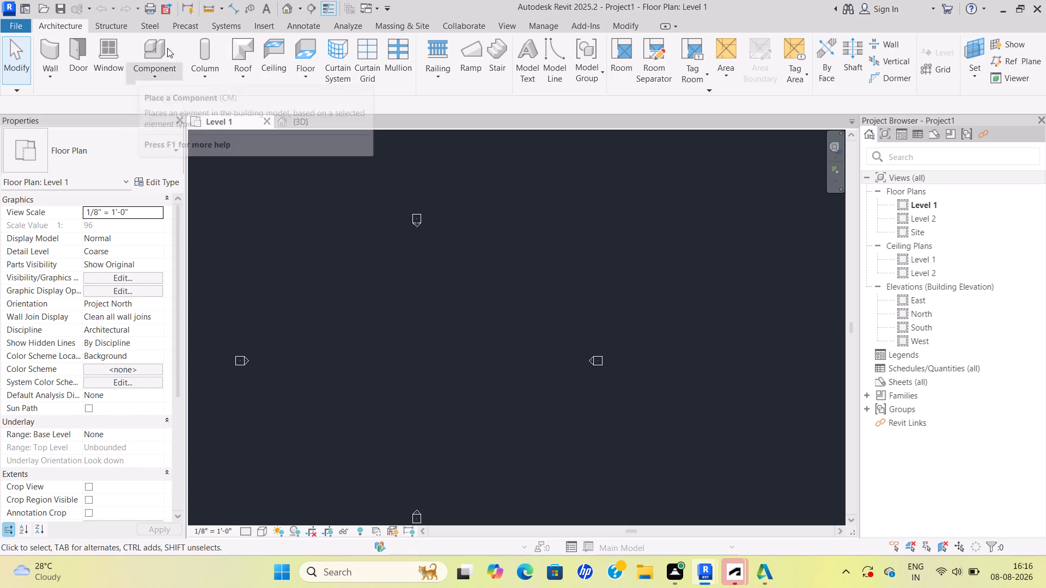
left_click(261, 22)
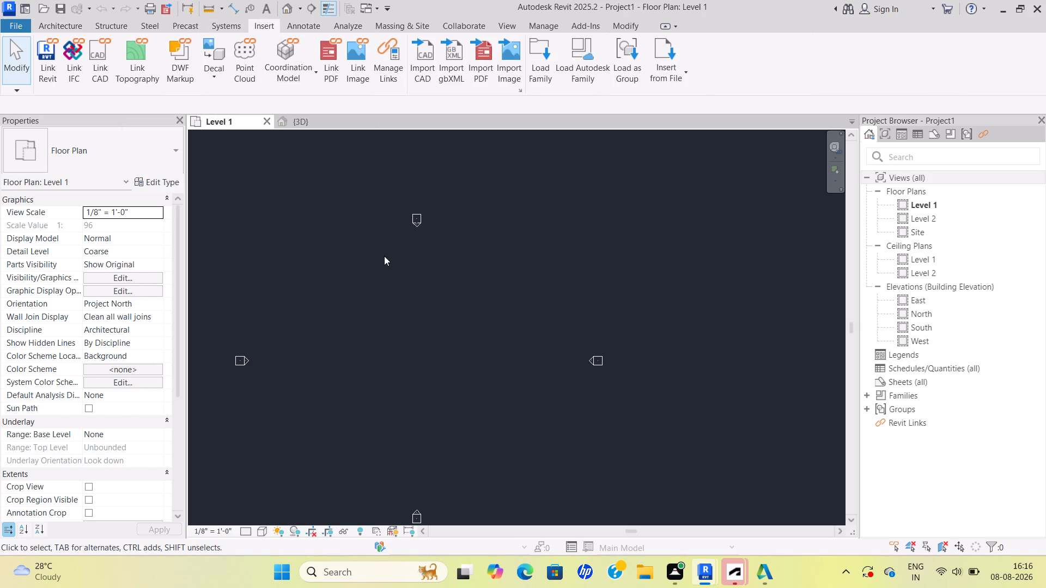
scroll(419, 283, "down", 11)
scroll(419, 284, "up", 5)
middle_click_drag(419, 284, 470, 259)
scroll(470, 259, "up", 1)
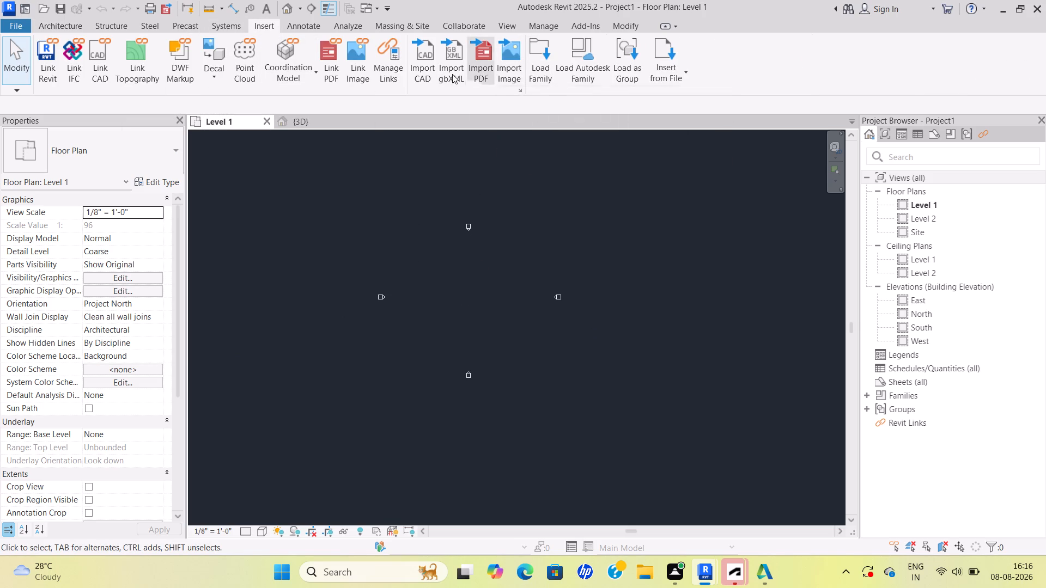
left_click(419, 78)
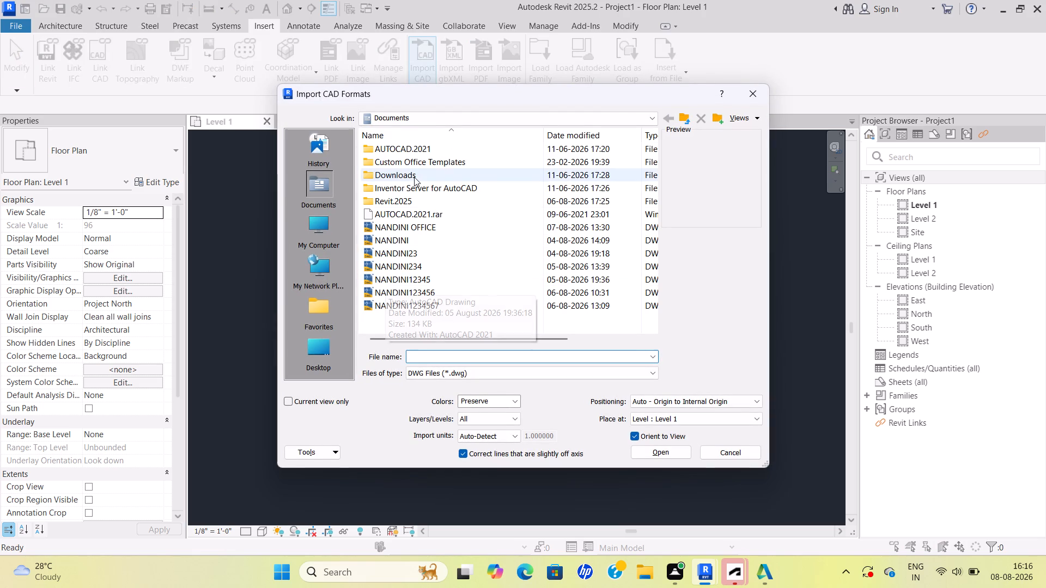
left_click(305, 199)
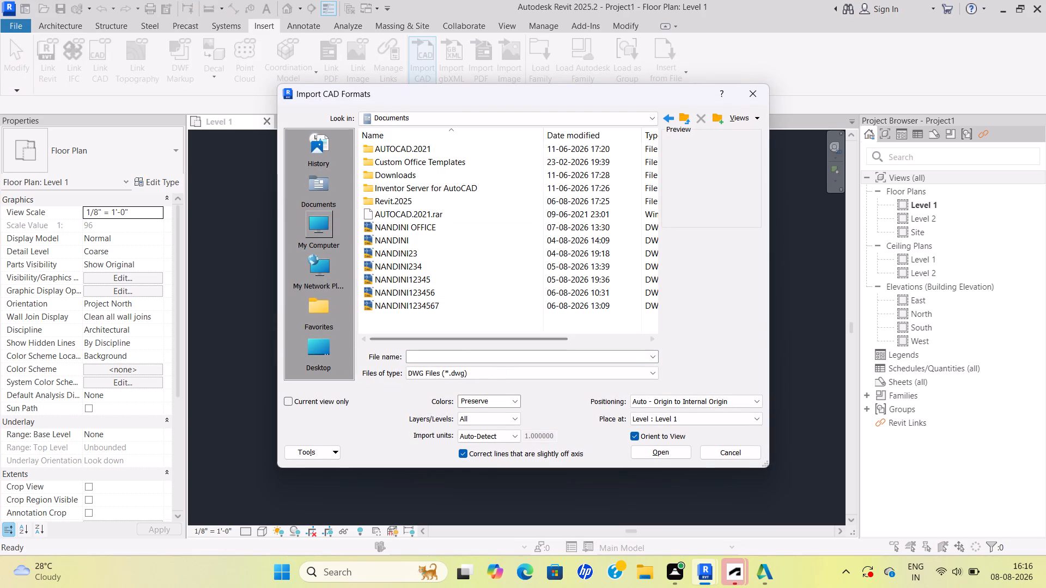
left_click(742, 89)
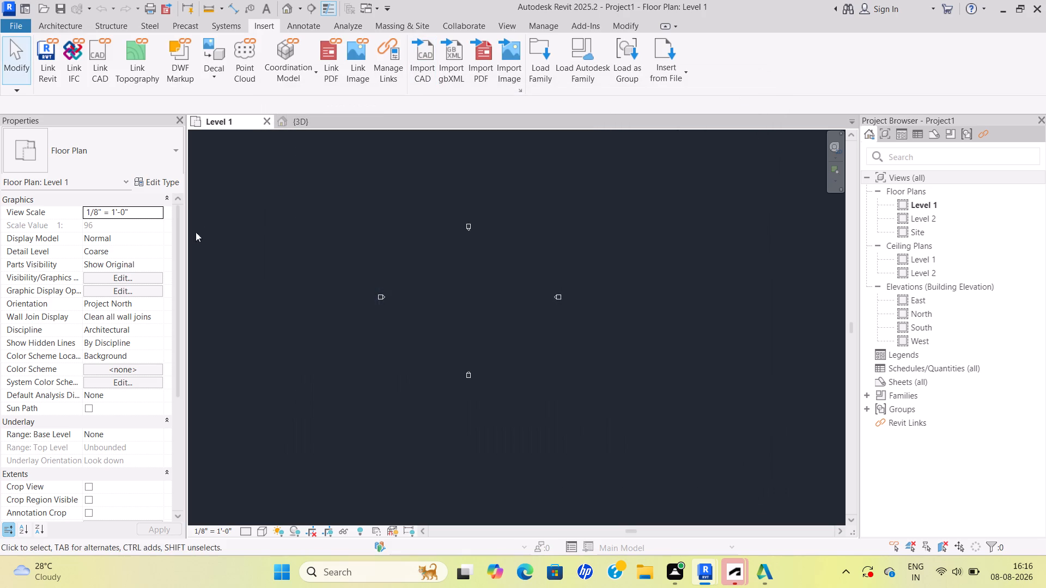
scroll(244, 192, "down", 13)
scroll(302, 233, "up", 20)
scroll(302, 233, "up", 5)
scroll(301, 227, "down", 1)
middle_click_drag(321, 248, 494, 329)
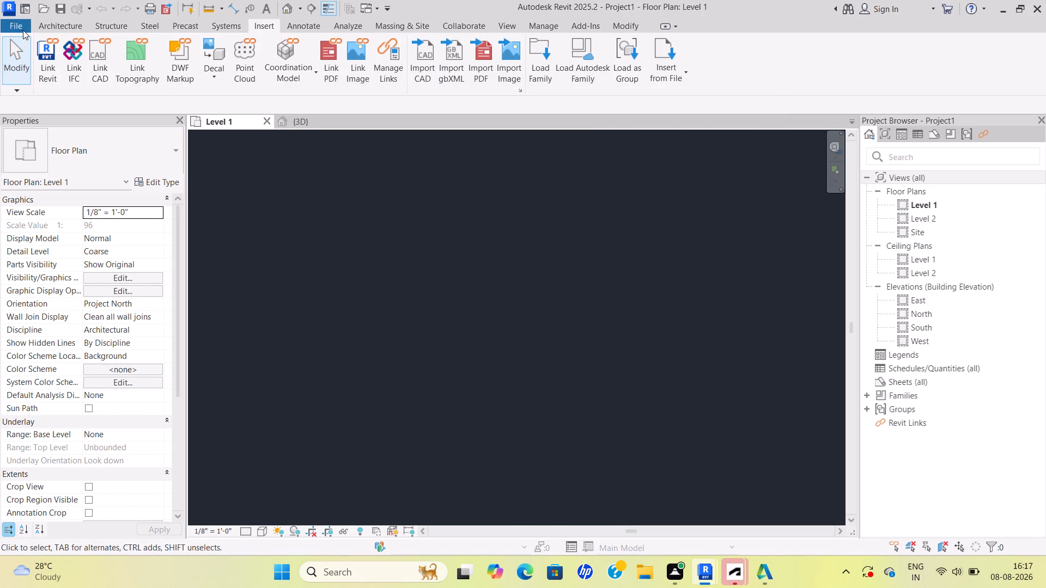
Open sanvika.rvt from the Documents folder again to return to its 3D view.
left_click(23, 28)
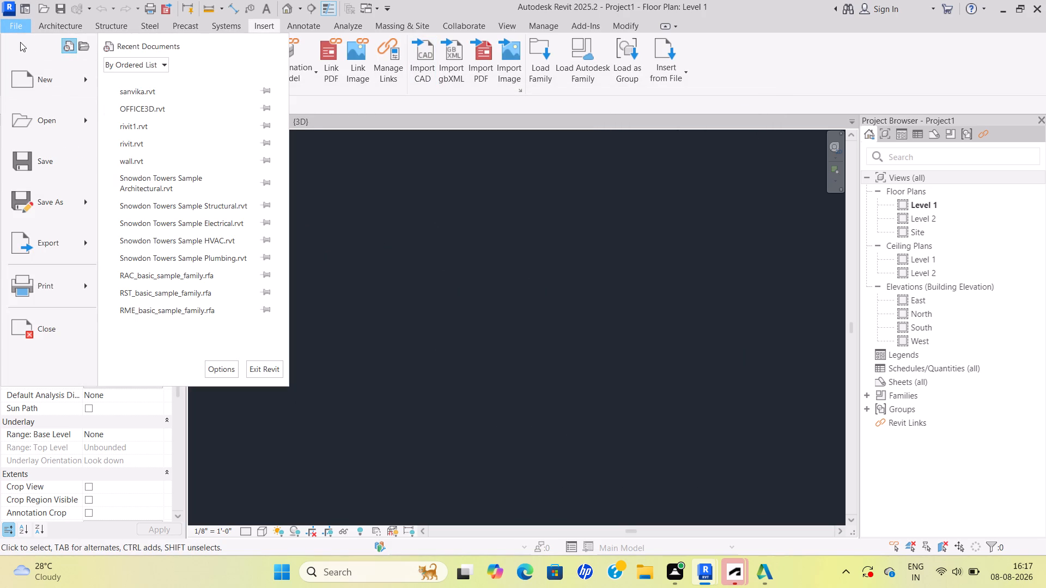
left_click(69, 118)
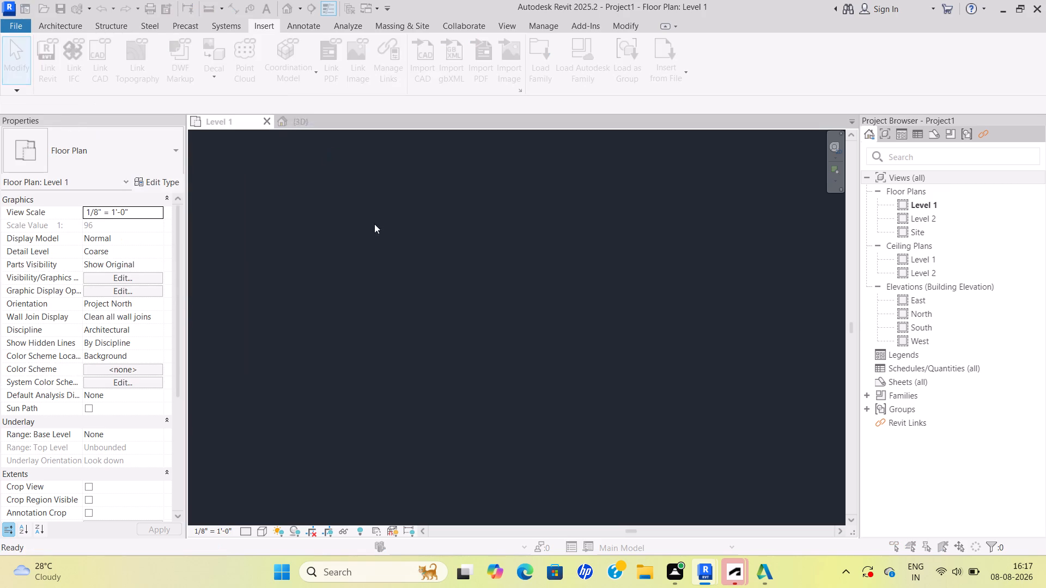
left_click(421, 281)
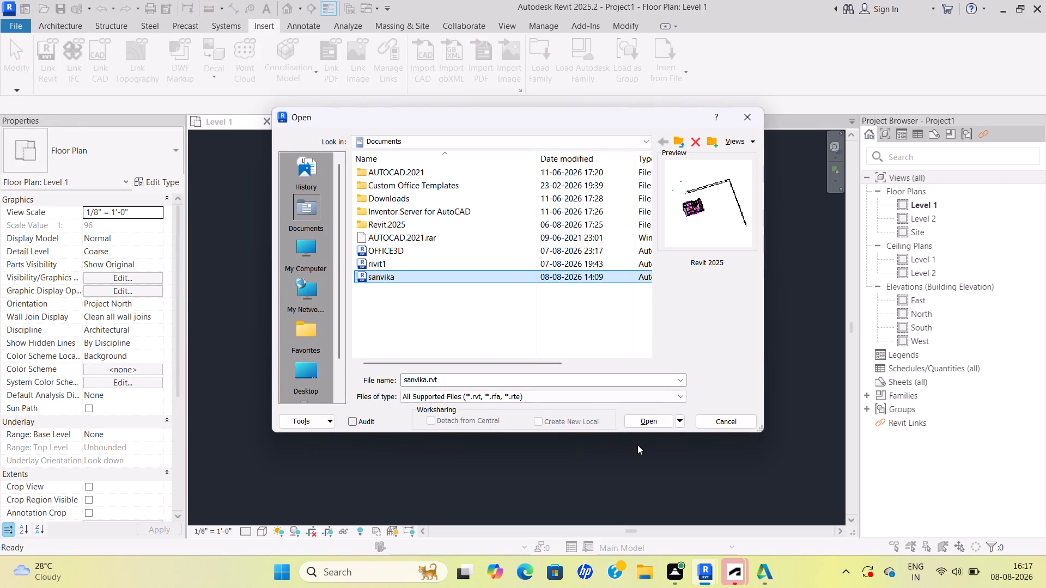
left_click(641, 427)
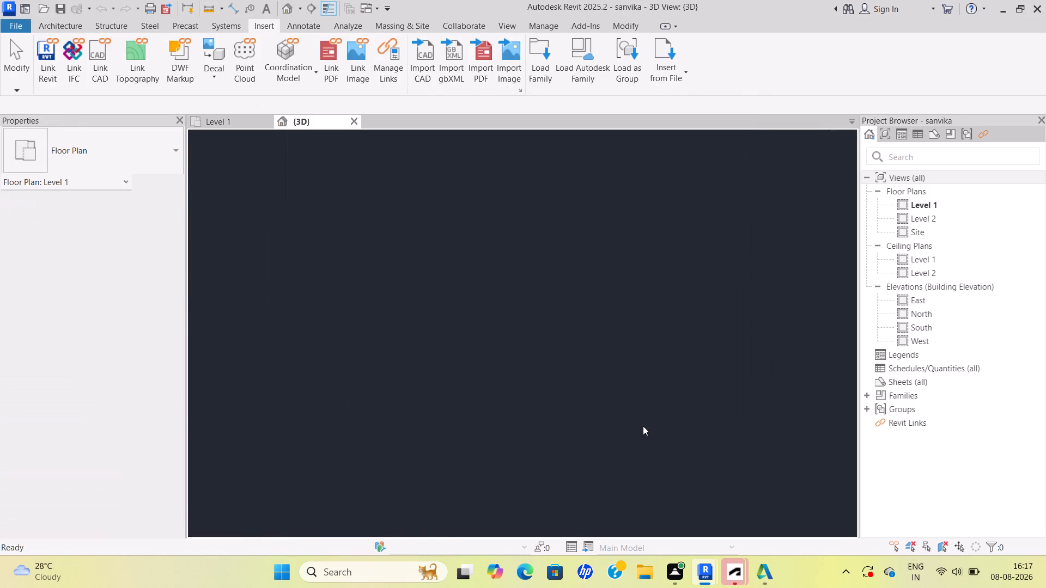
scroll(607, 337, "down", 4)
middle_click_drag(602, 327, 517, 422)
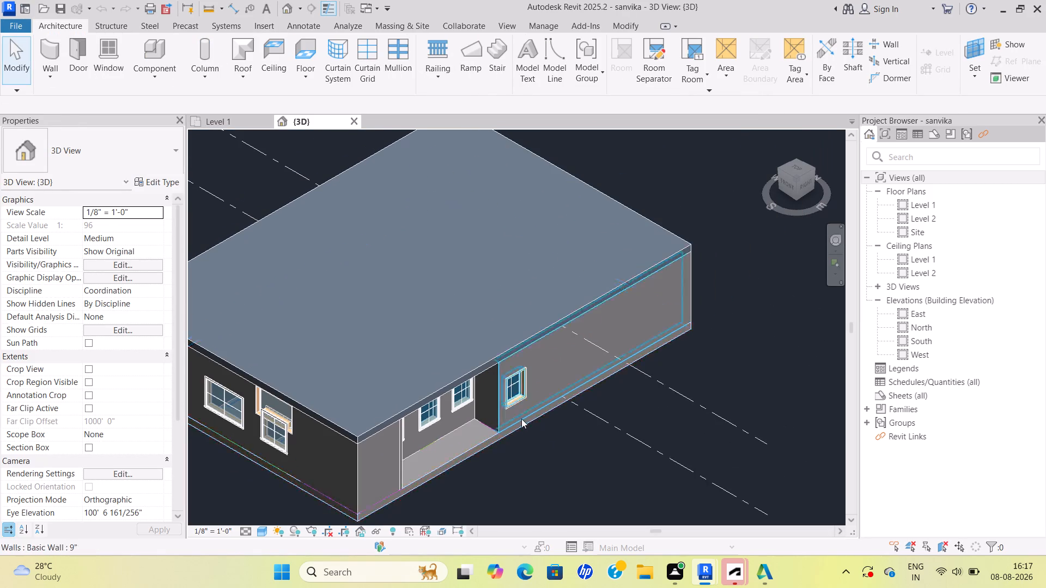
Delete the Fixed 36" x 48" window set high in the dark side wall, overlapping the smaller window.
scroll(533, 409, "up", 3)
scroll(509, 430, "down", 1)
middle_click_drag(509, 430, 538, 413)
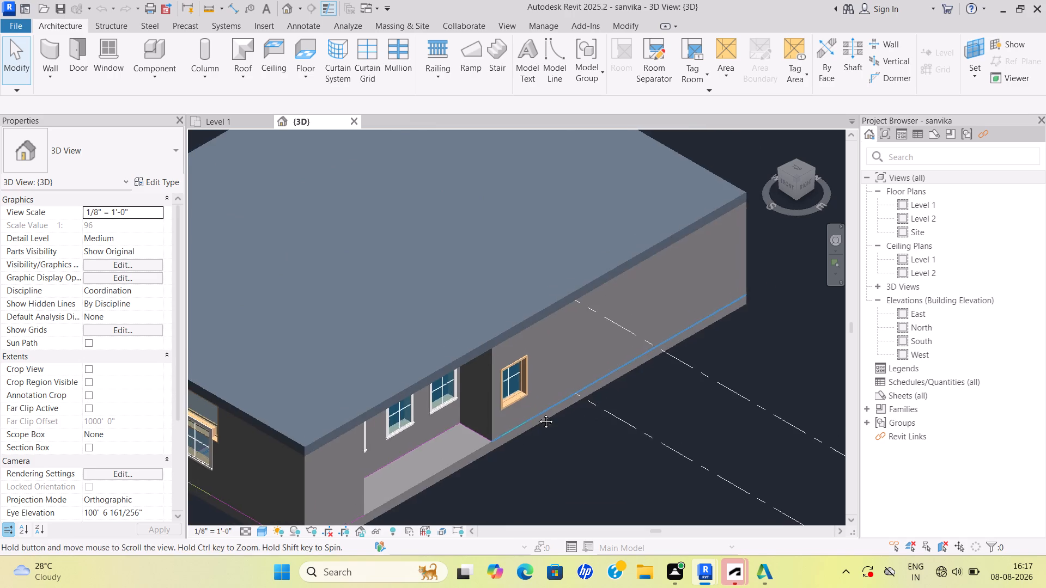
middle_click_drag(538, 413, 580, 400)
scroll(582, 400, "down", 2)
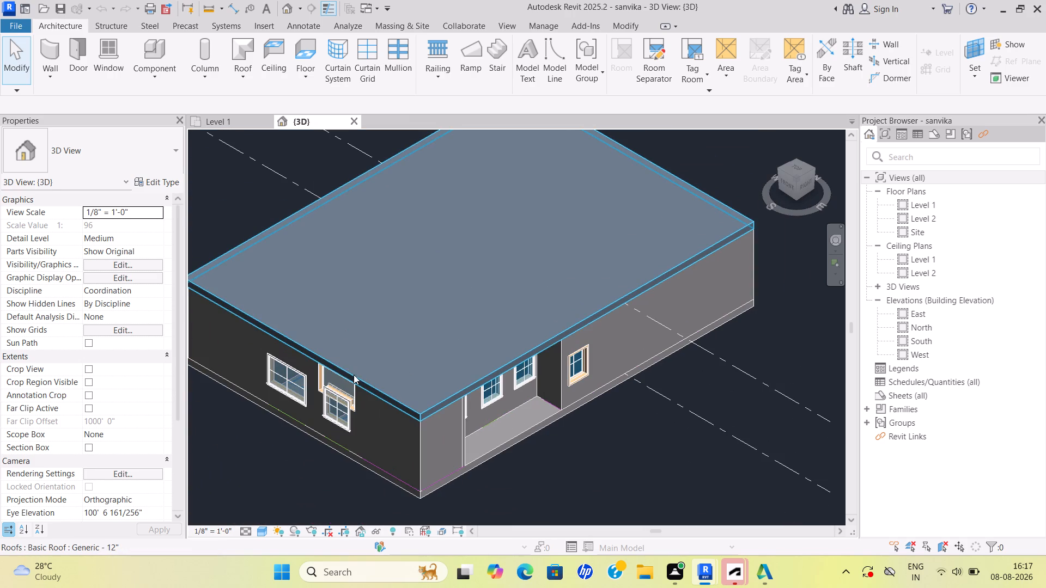
scroll(339, 411, "up", 11)
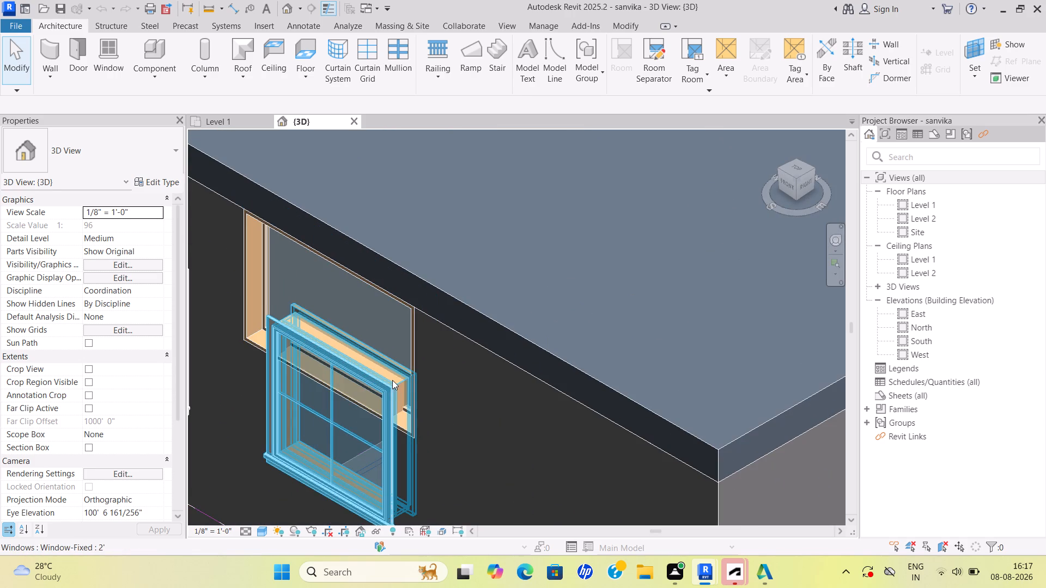
scroll(319, 425, "down", 2)
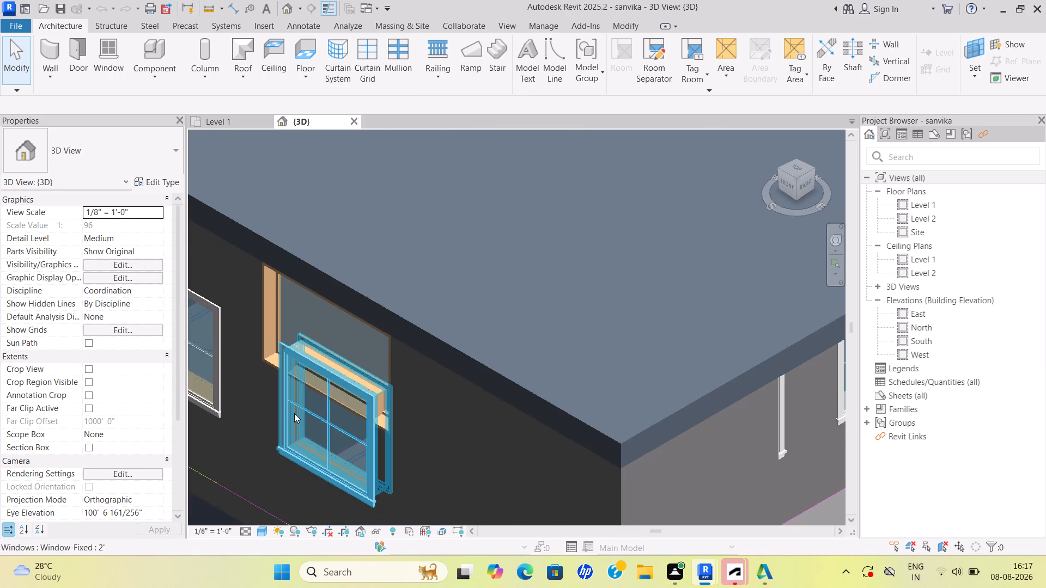
middle_click_drag(272, 379, 435, 420)
scroll(427, 366, "up", 8)
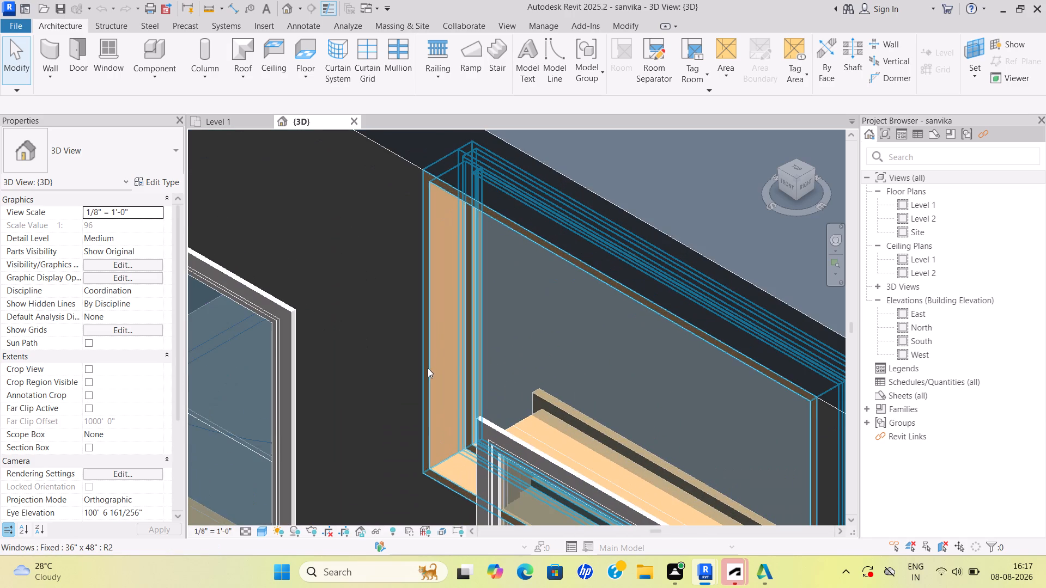
scroll(429, 368, "down", 4)
scroll(413, 342, "up", 1)
scroll(413, 342, "down", 4)
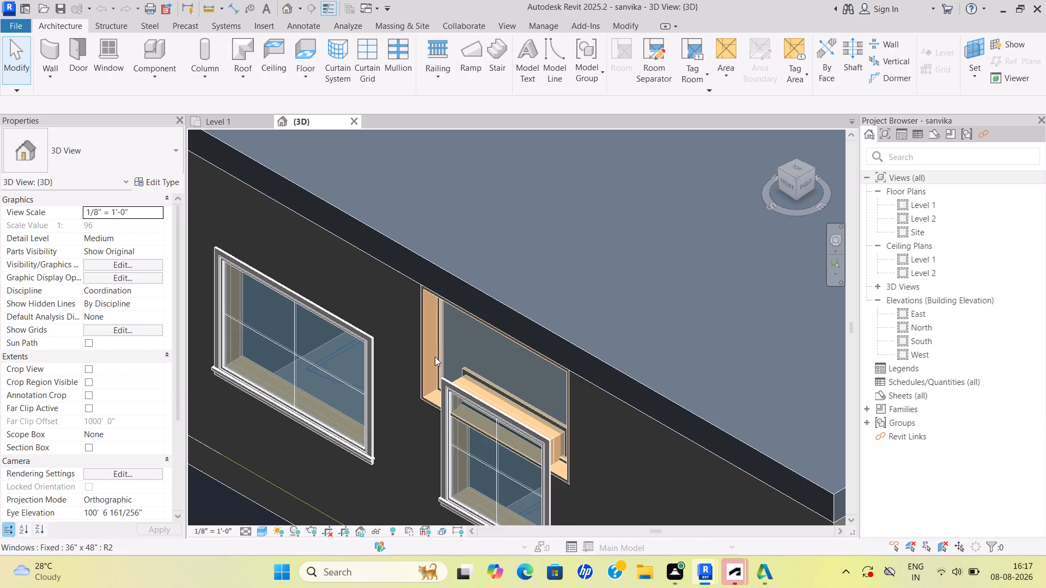
left_click(434, 357)
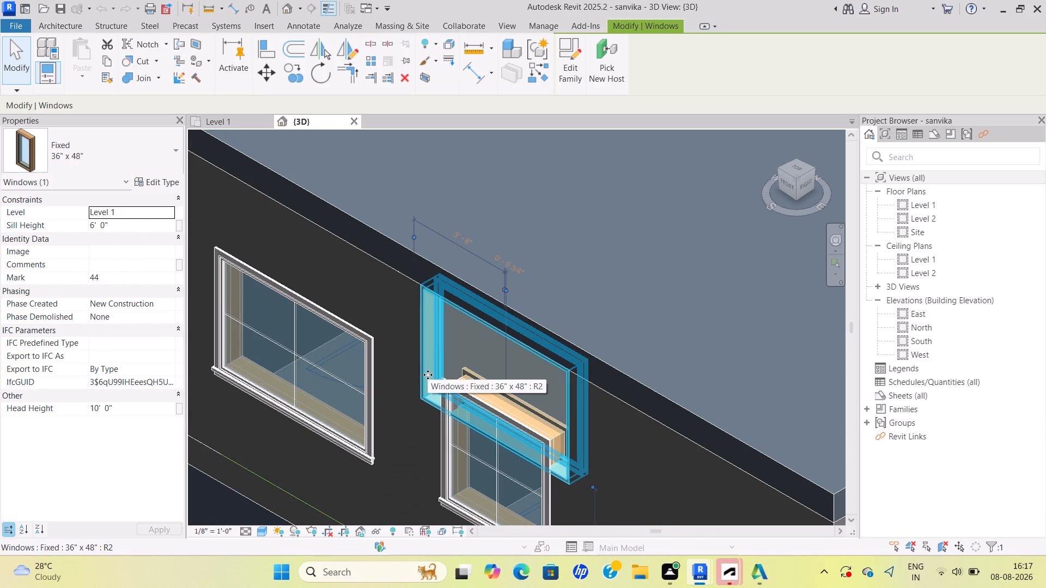
key("Delete")
scroll(477, 406, "down", 4)
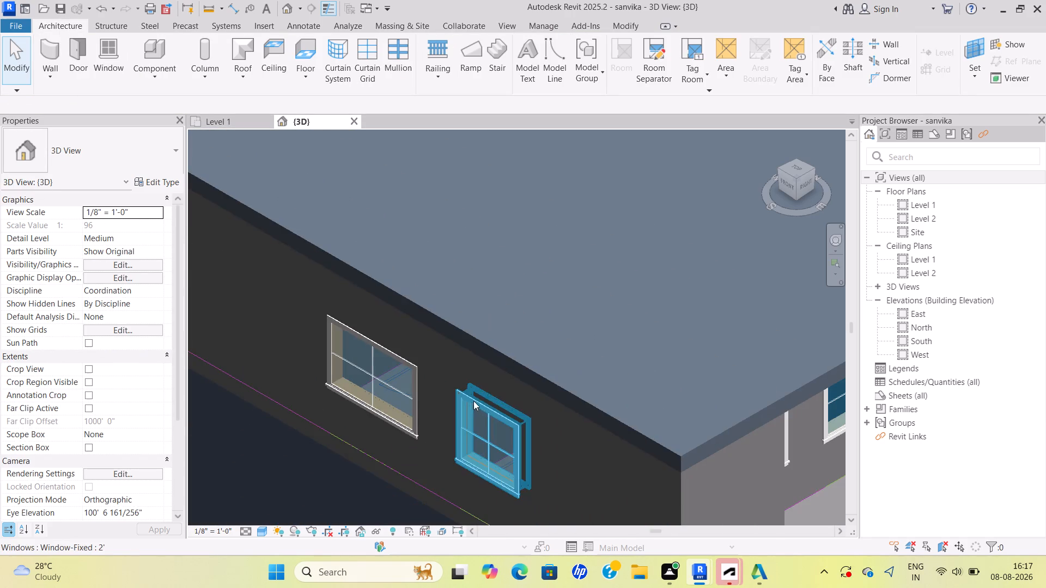
scroll(586, 389, "down", 3)
middle_click_drag(582, 385, 549, 383)
key("Escape")
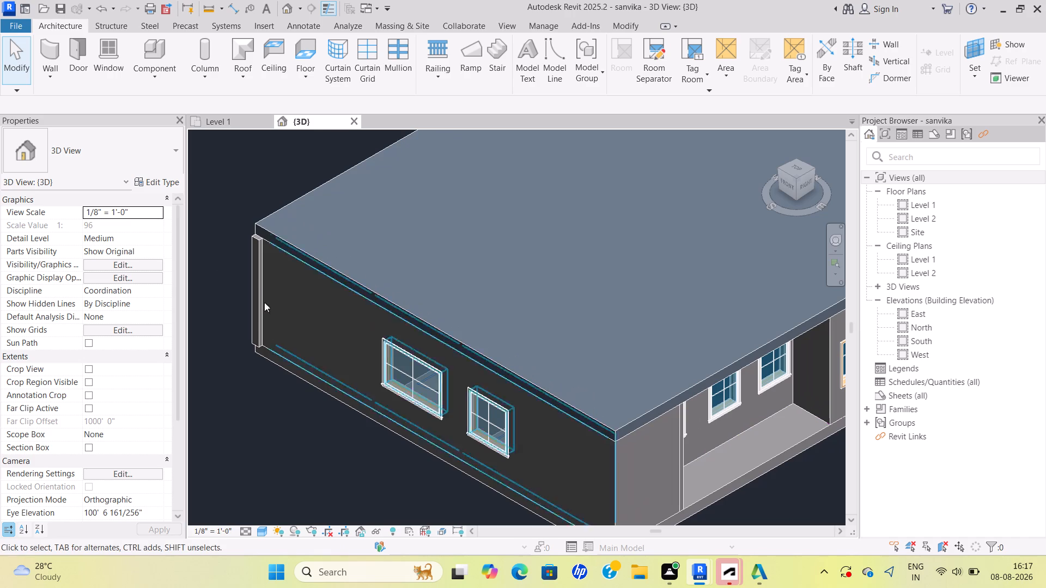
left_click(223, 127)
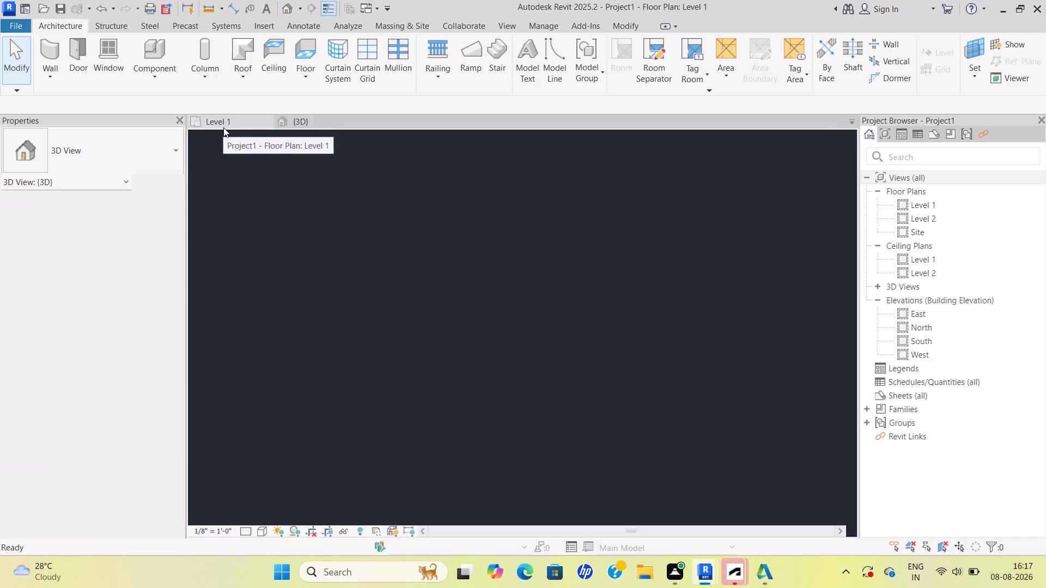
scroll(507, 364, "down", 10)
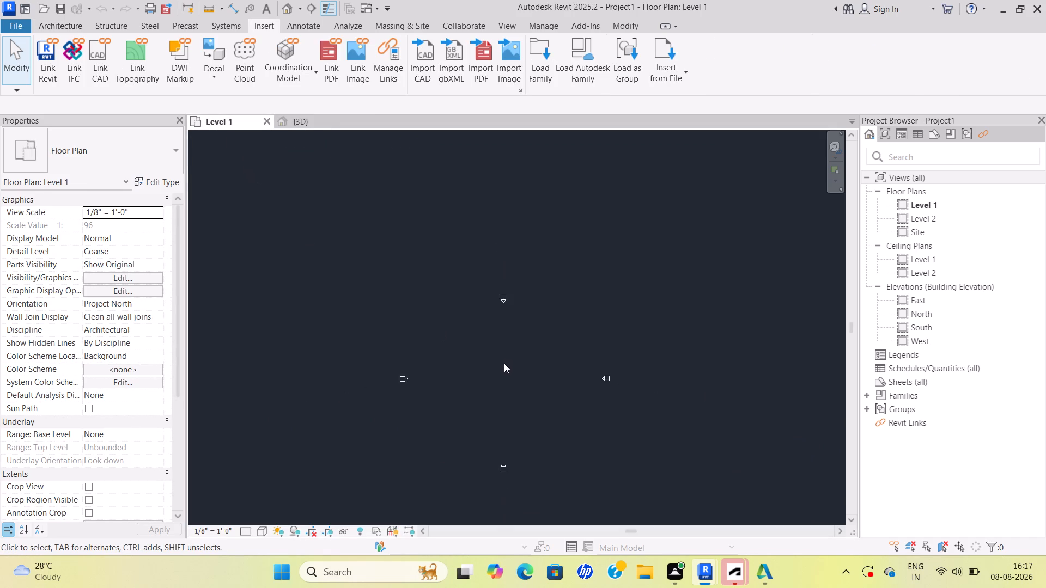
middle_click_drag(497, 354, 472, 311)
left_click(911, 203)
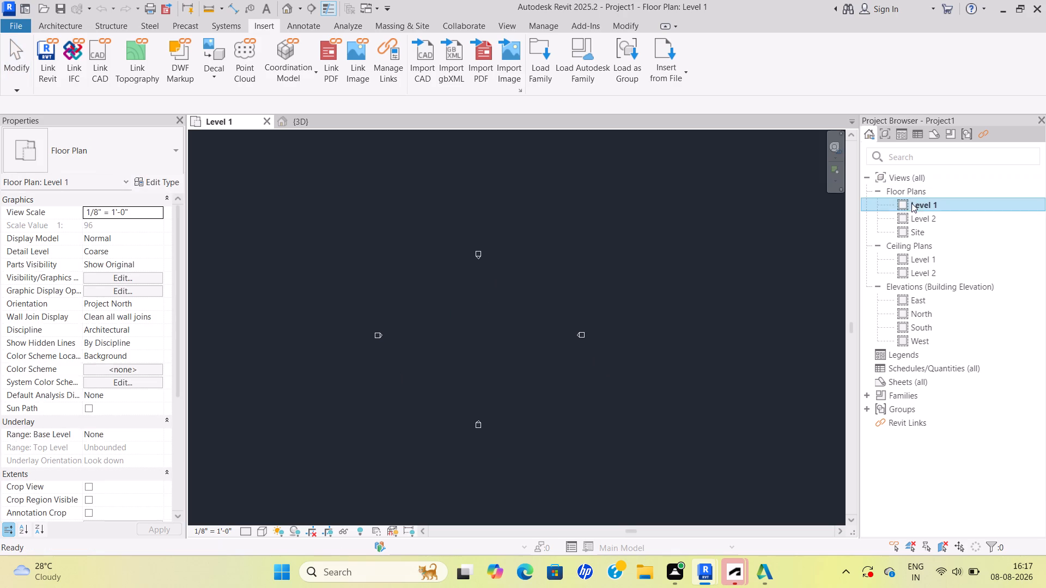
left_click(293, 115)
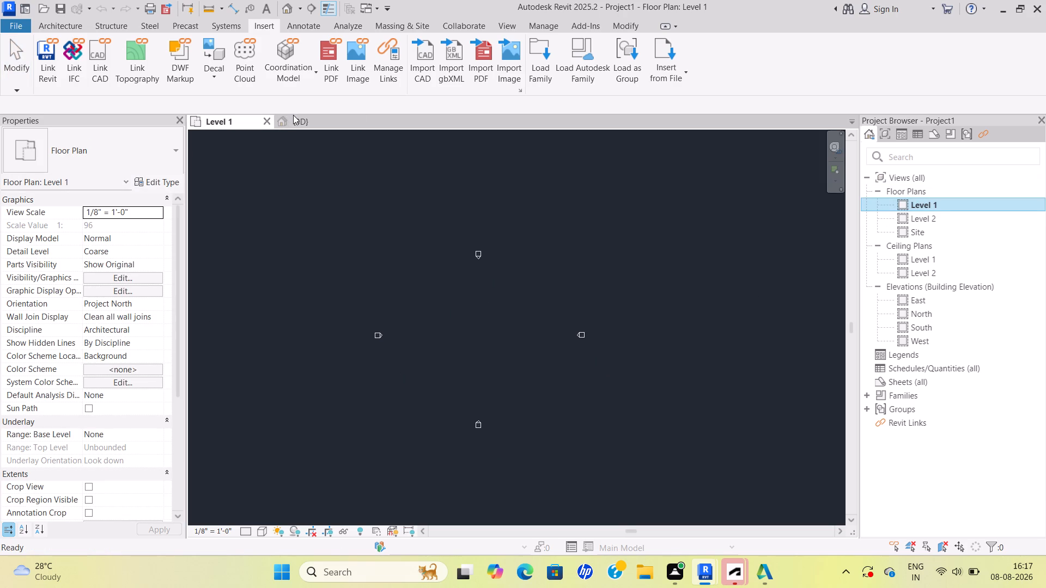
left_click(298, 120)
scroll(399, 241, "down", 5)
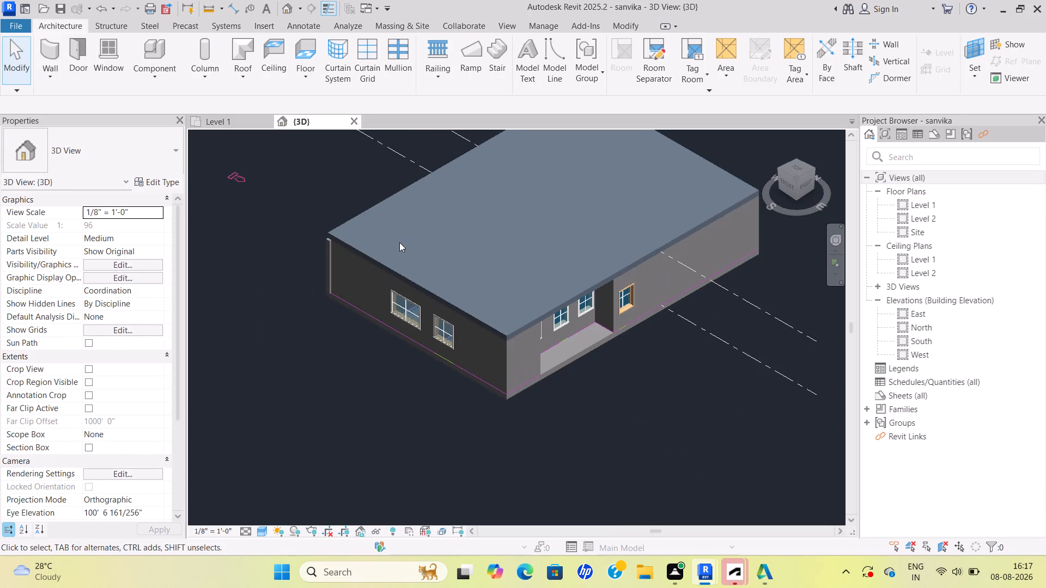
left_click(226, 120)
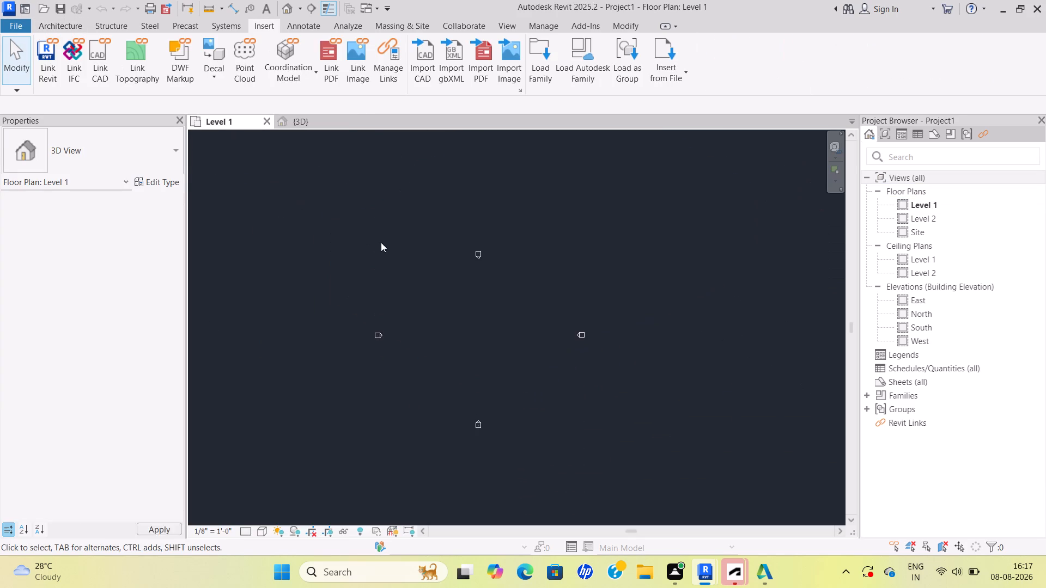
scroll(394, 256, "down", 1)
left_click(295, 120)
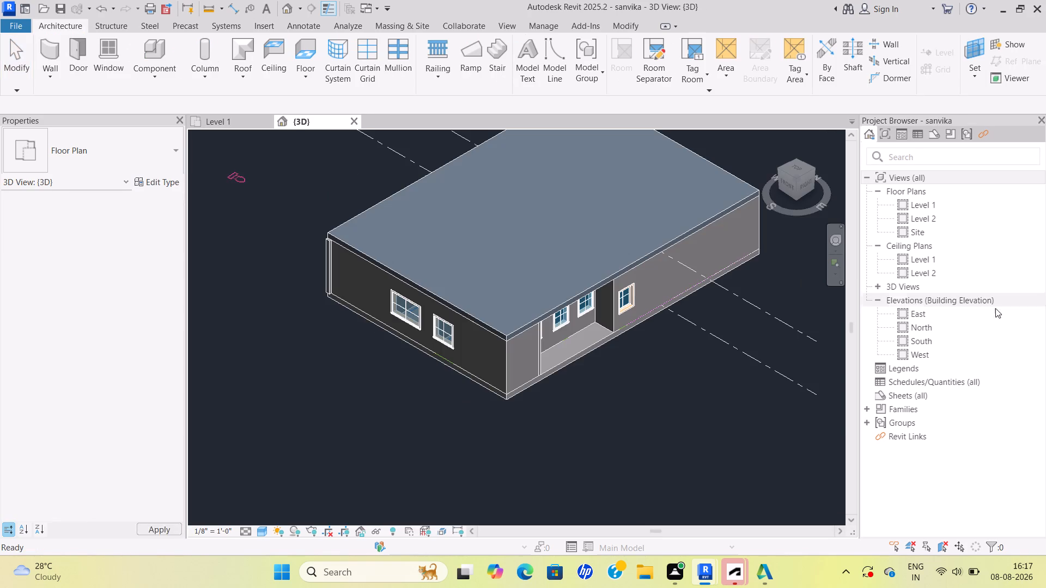
Open the Level 1 floor plan of the sanvika project.
scroll(925, 328, "up", 2)
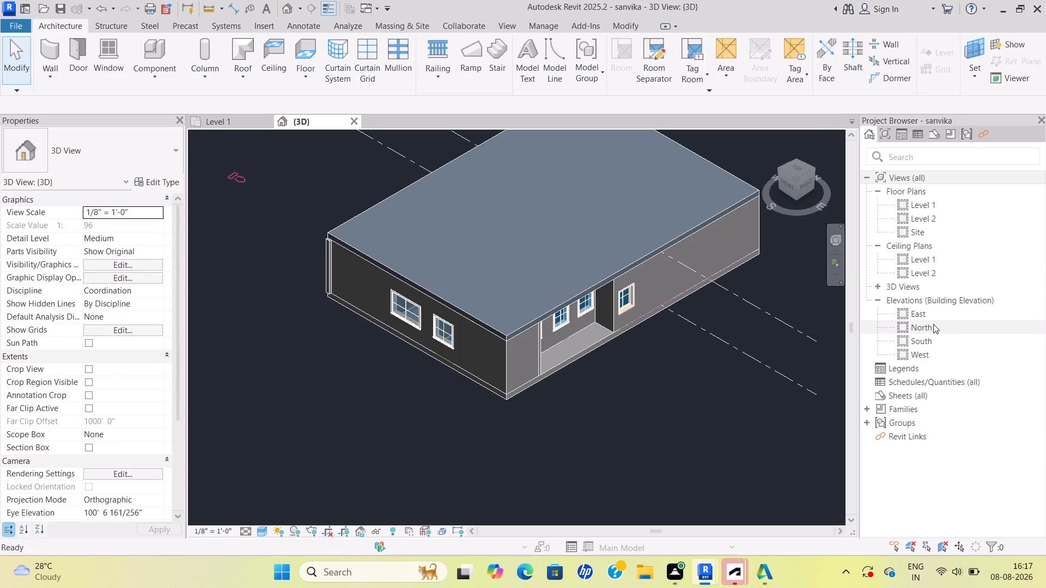
left_click(922, 205)
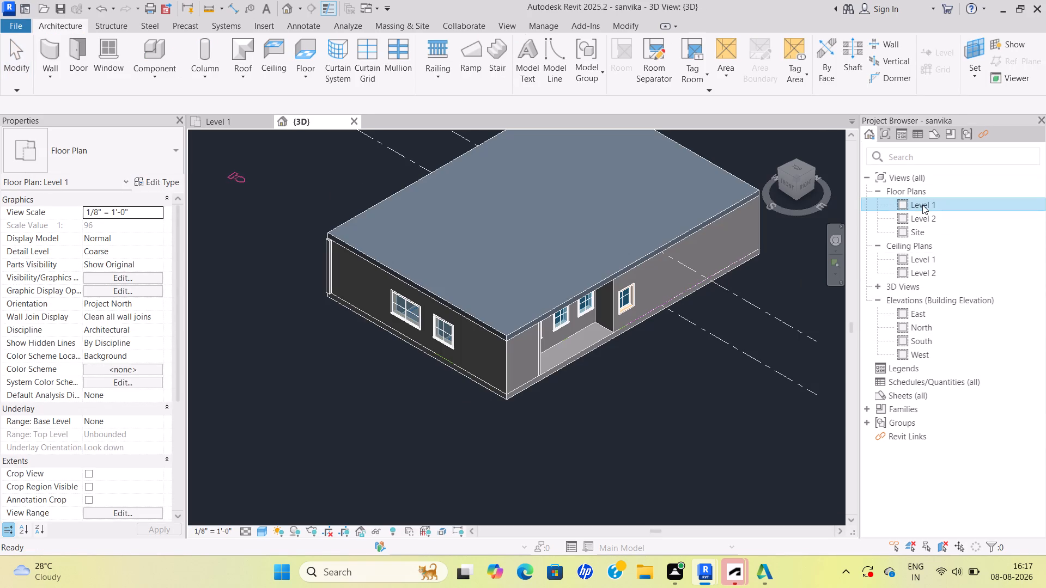
triple_click(922, 203)
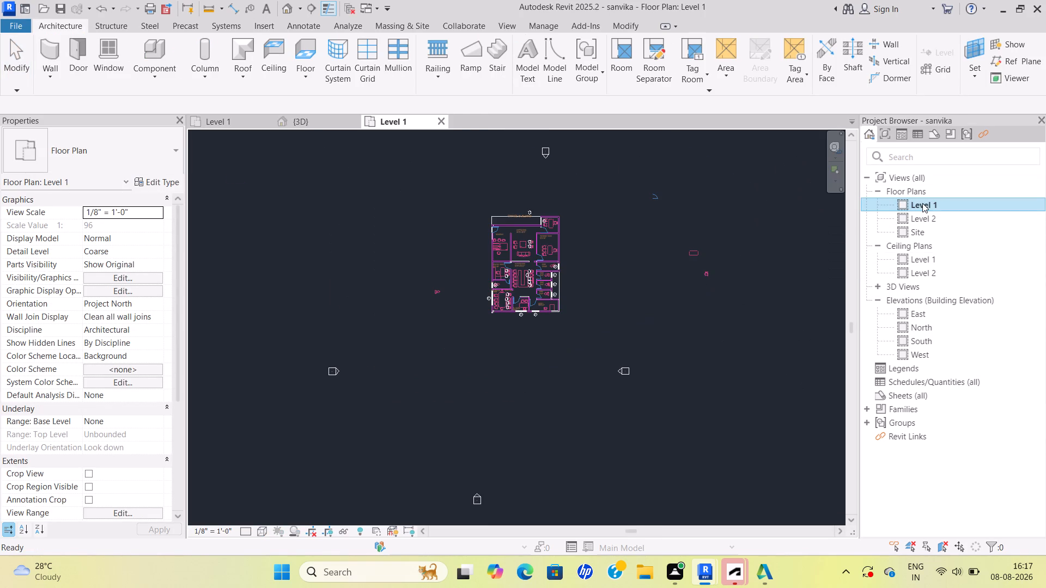
Delete the stray Chair-Desk overlapping the working area's table edge, second from the top on the toilet side.
scroll(538, 254, "up", 16)
scroll(531, 281, "down", 2)
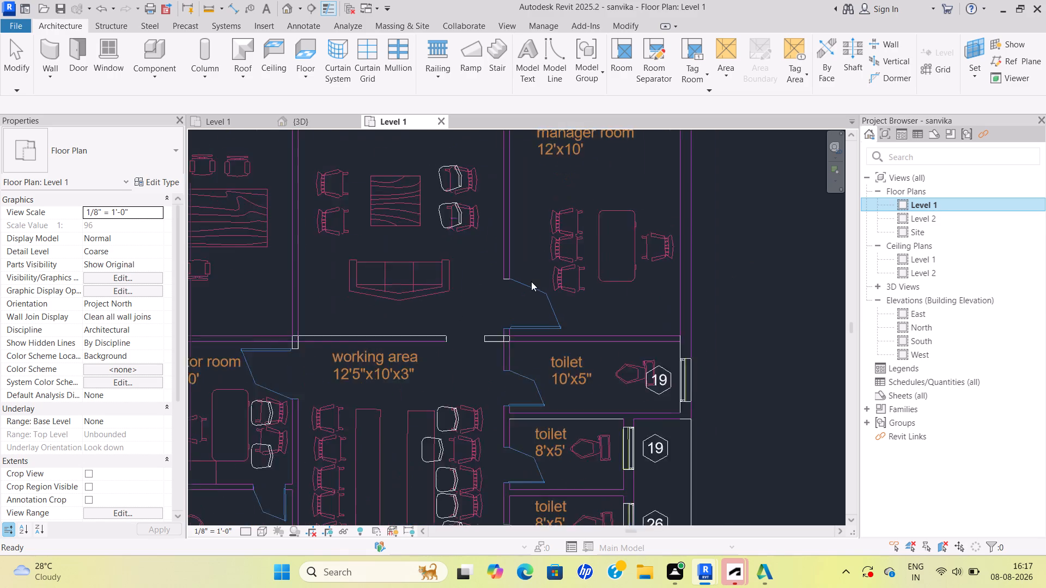
scroll(531, 281, "down", 1)
middle_click_drag(531, 283, 593, 245)
middle_click_drag(534, 446, 590, 370)
scroll(533, 366, "up", 5)
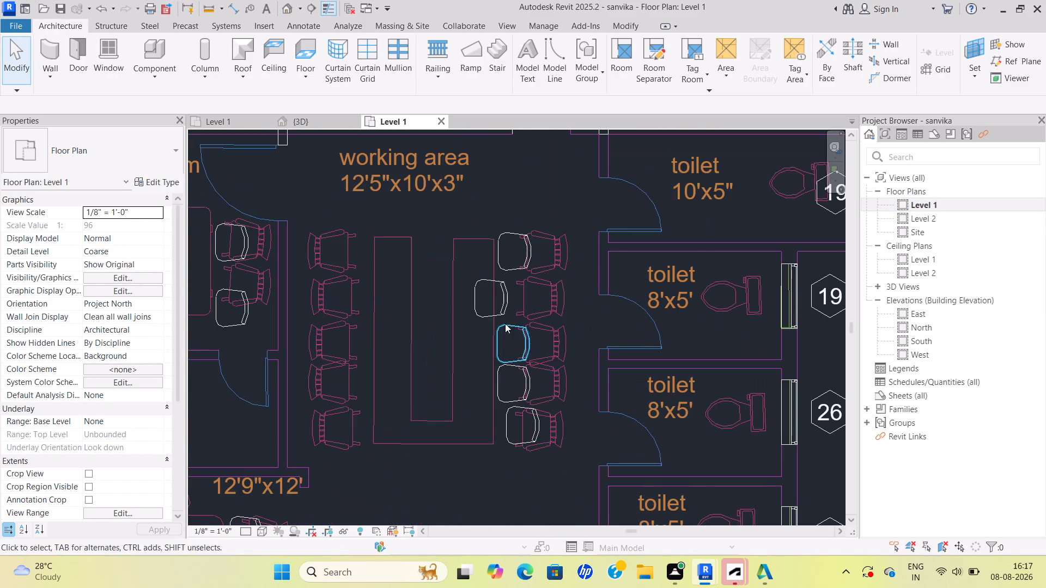
middle_click_drag(504, 321, 525, 336)
scroll(513, 382, "down", 5)
middle_click_drag(512, 382, 563, 330)
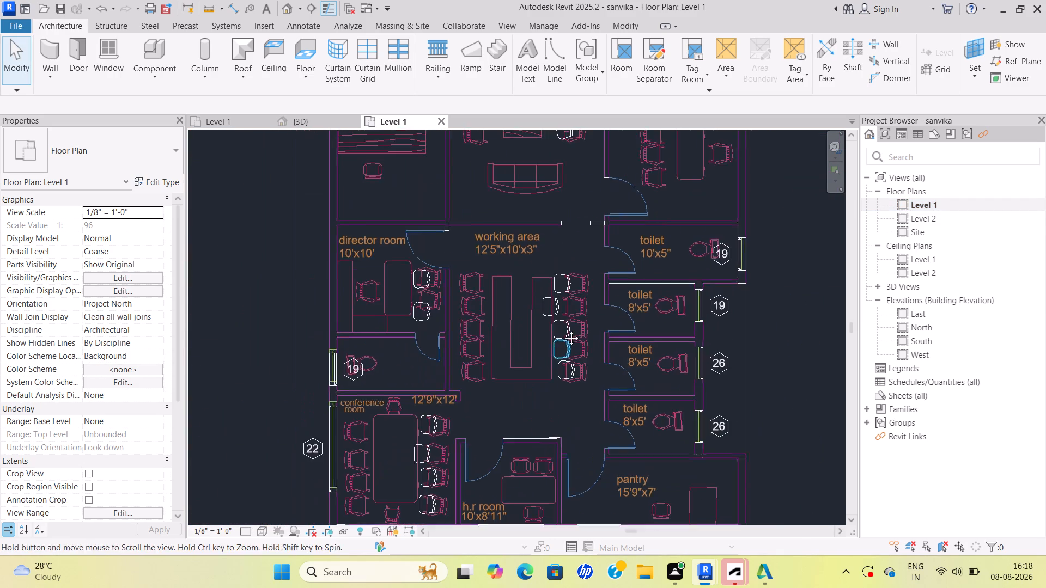
middle_click_drag(563, 330, 564, 329)
scroll(555, 324, "up", 8)
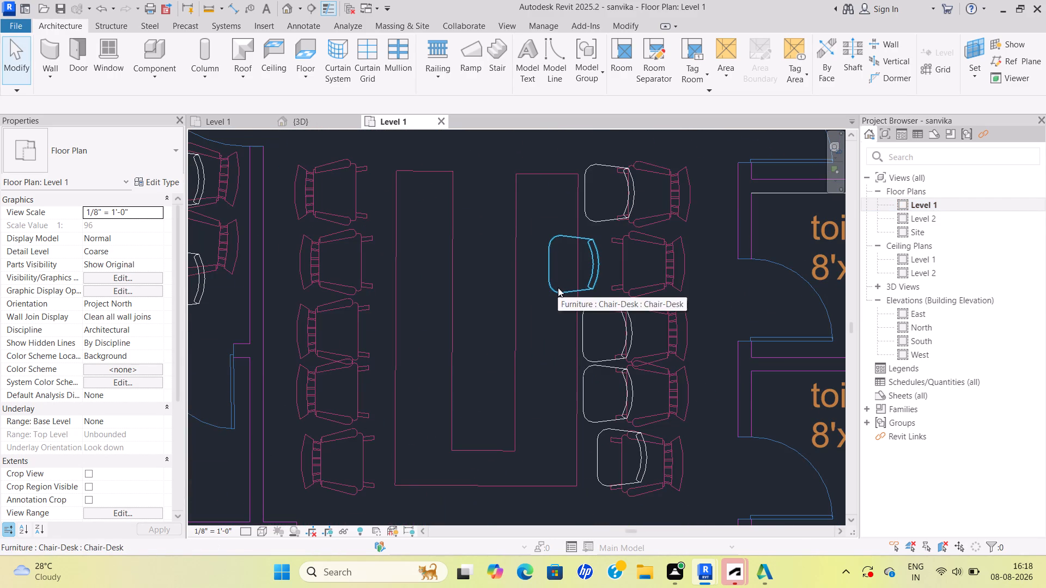
left_click(558, 287)
key("Delete")
Move the topmost Chair-Desk on the working area's toilet side horizontally about 1'-4" onto the chair symbol drawn beneath it.
scroll(615, 290, "down", 2)
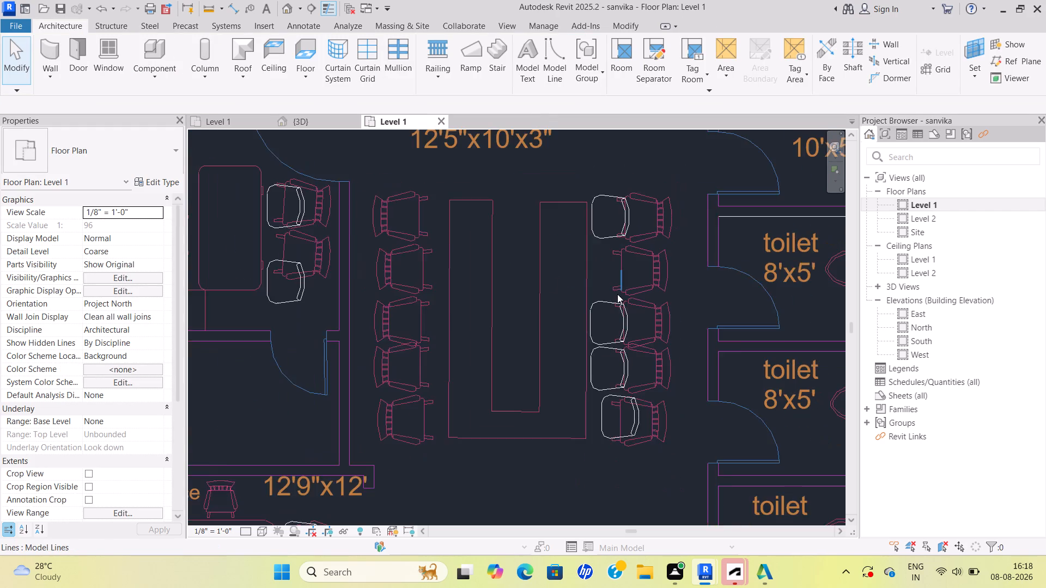
scroll(617, 294, "down", 1)
scroll(623, 317, "up", 5)
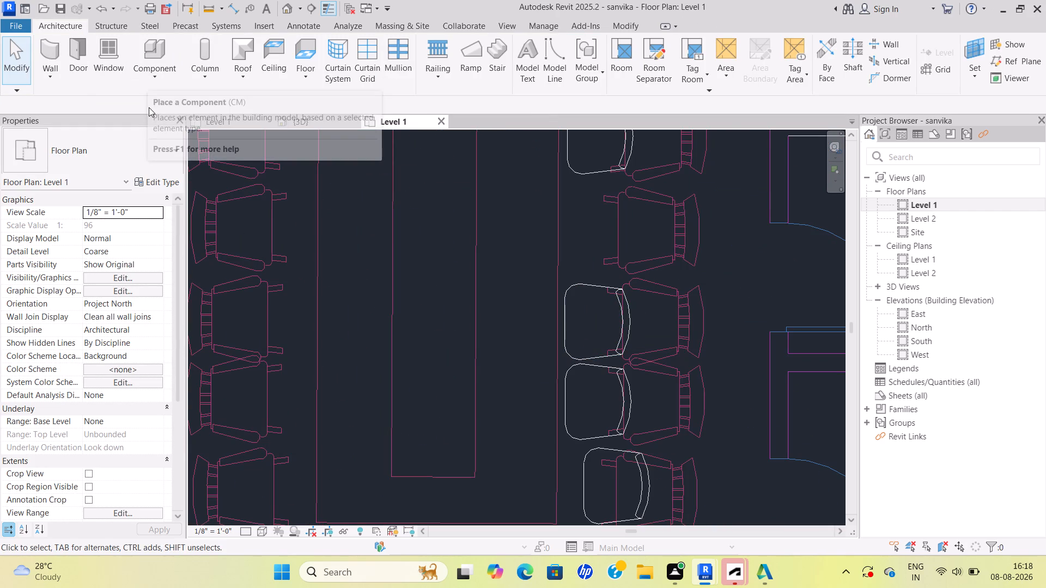
scroll(225, 215, "down", 3)
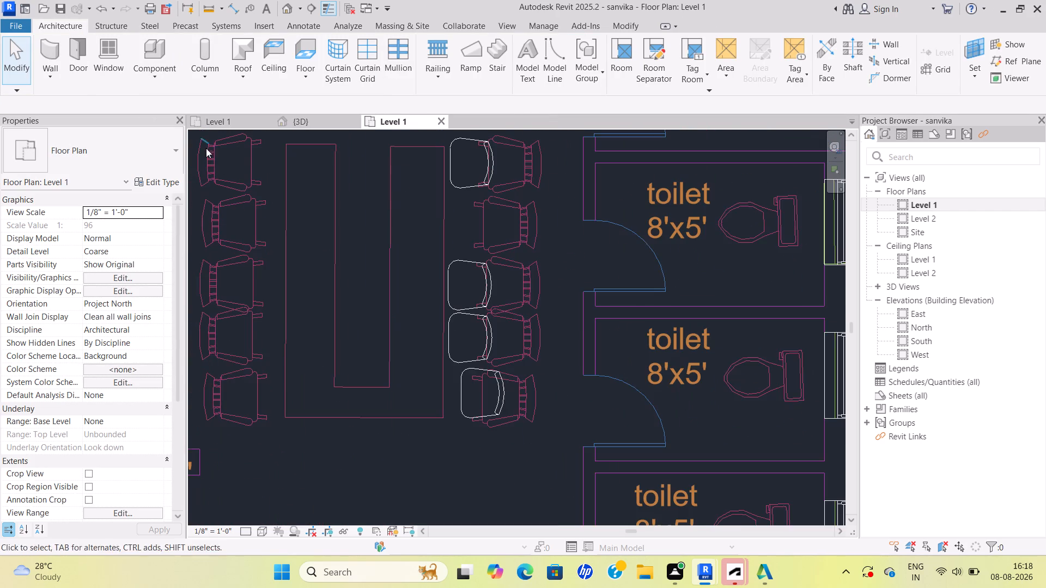
scroll(287, 215, "down", 2)
middle_click_drag(290, 217, 390, 233)
scroll(526, 229, "up", 2)
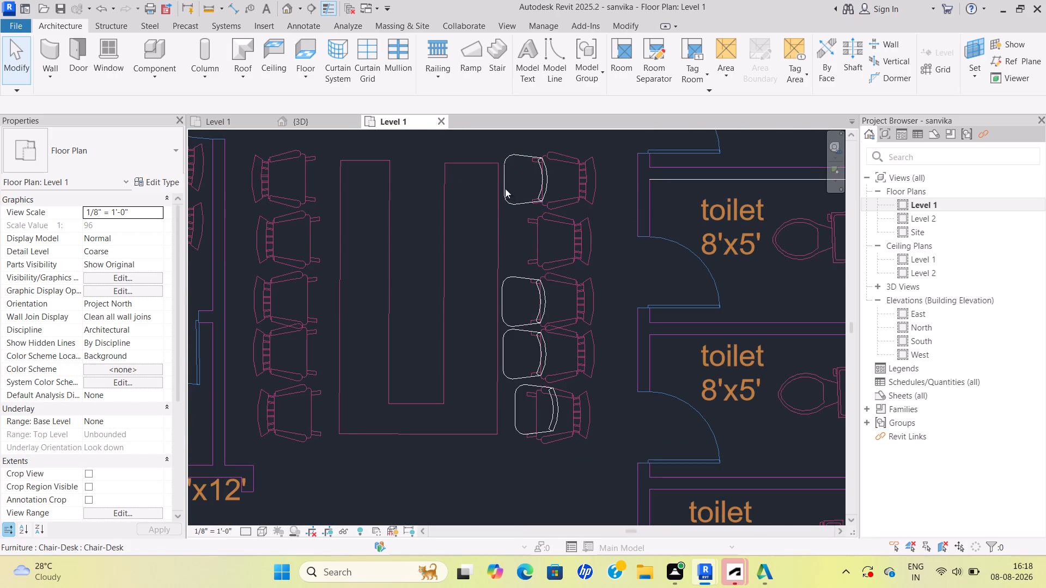
left_click(514, 202)
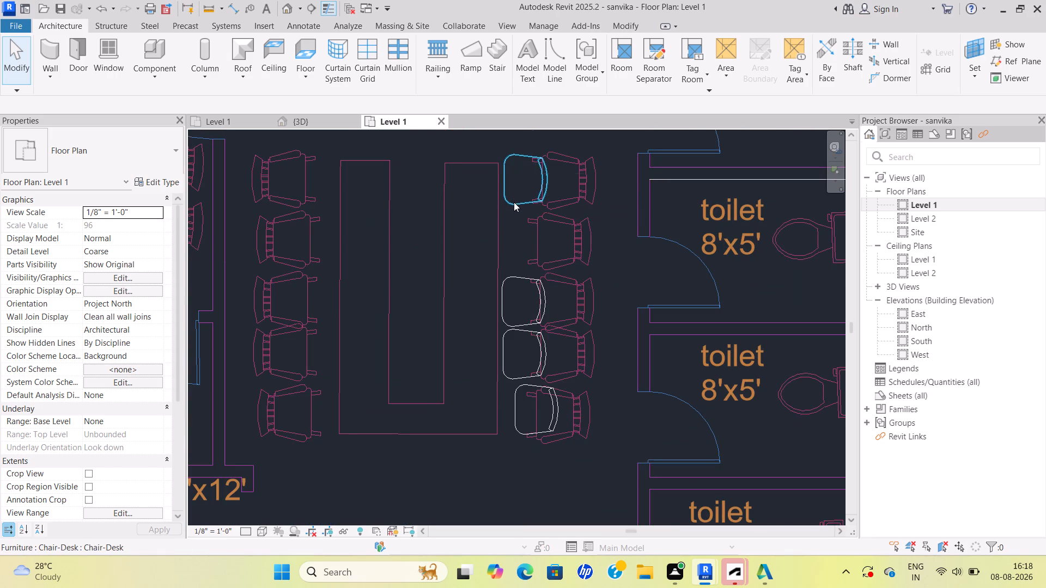
left_click(271, 76)
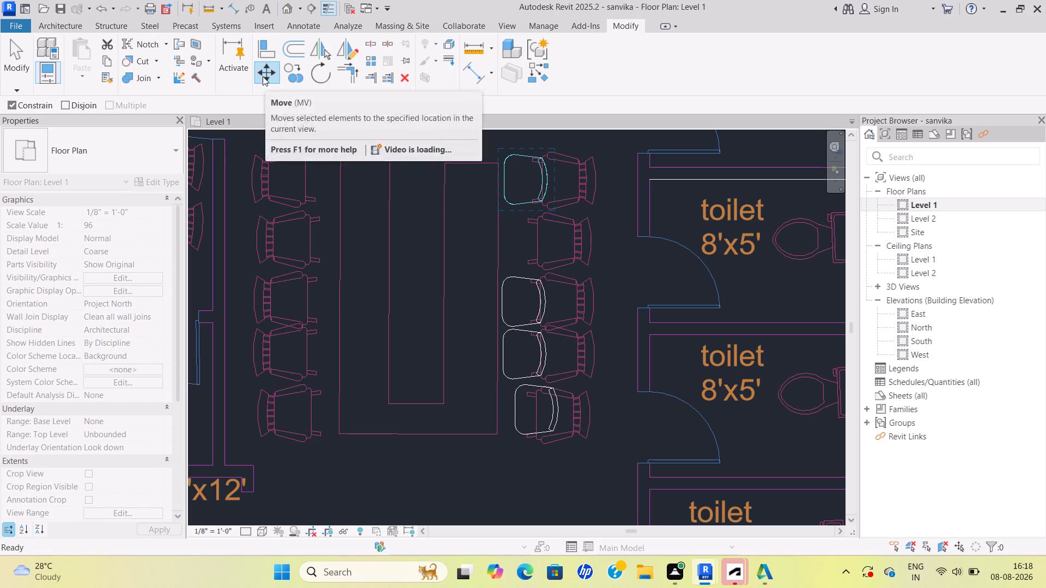
left_click(263, 76)
scroll(555, 187, "up", 7)
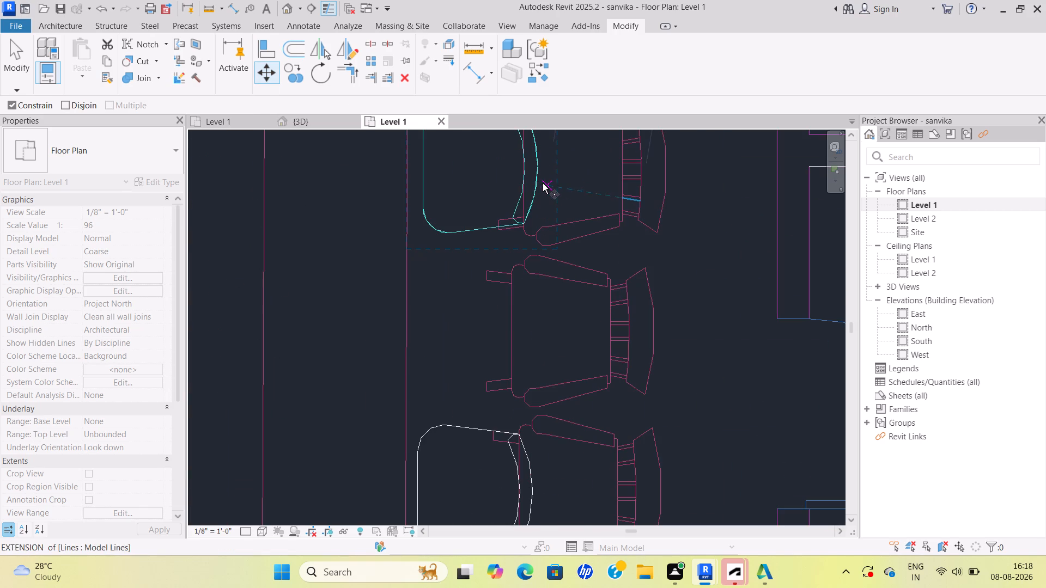
left_click(538, 180)
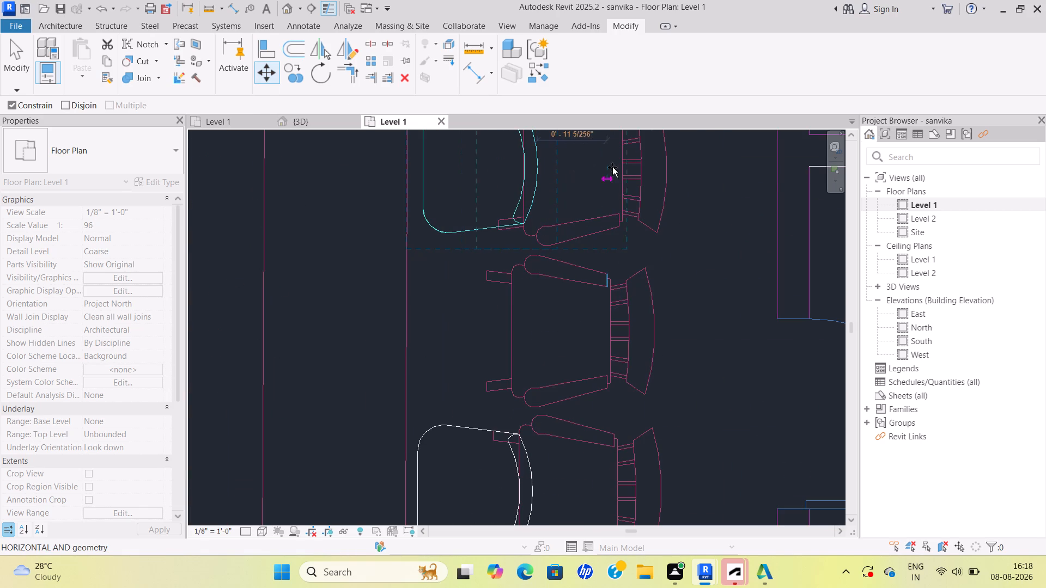
scroll(638, 164, "down", 3)
middle_click_drag(643, 167, 660, 240)
middle_click(660, 241)
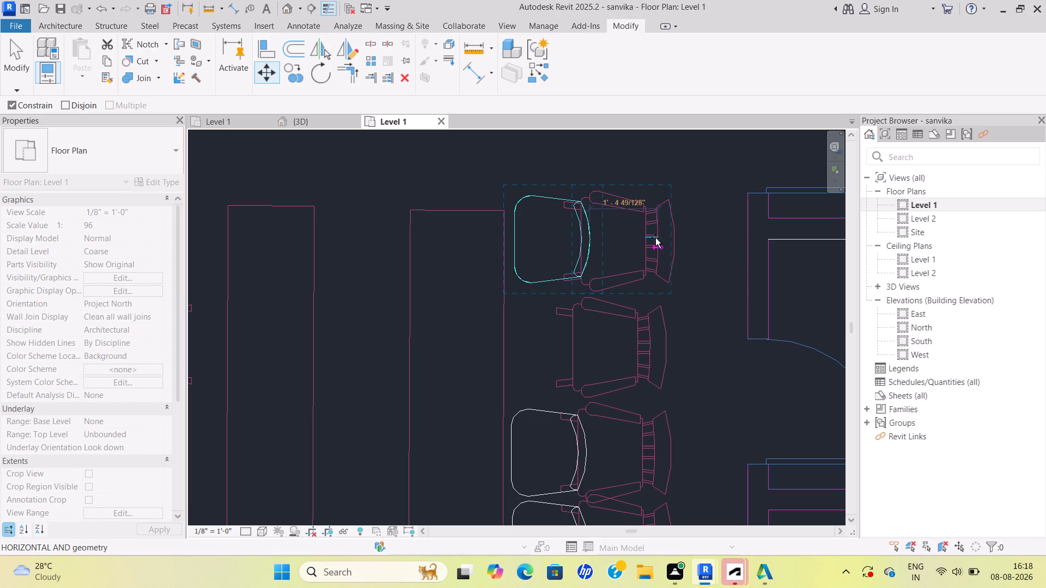
left_click(655, 238)
left_click(673, 239)
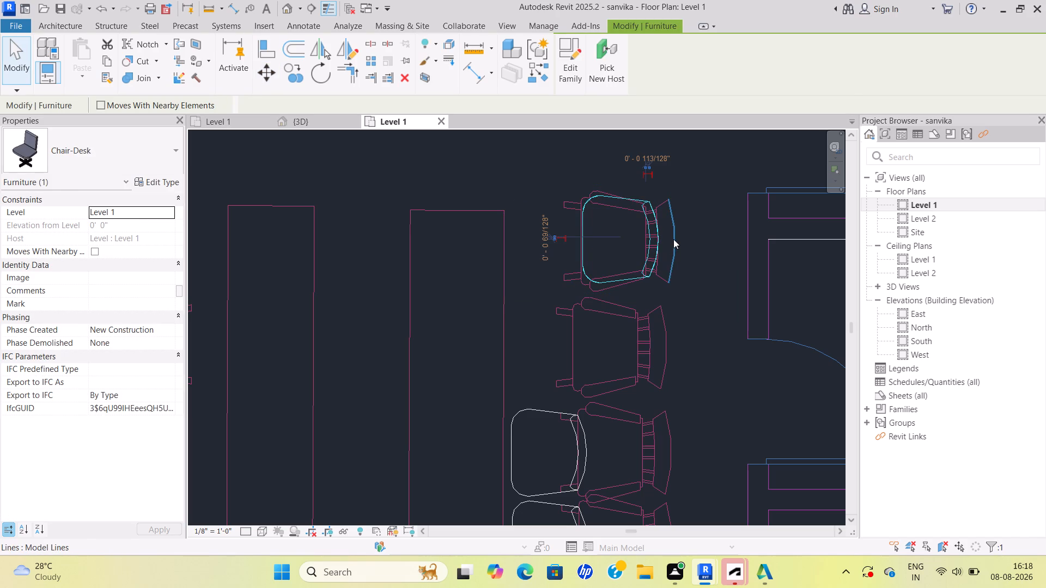
key("Escape")
scroll(592, 259, "down", 5)
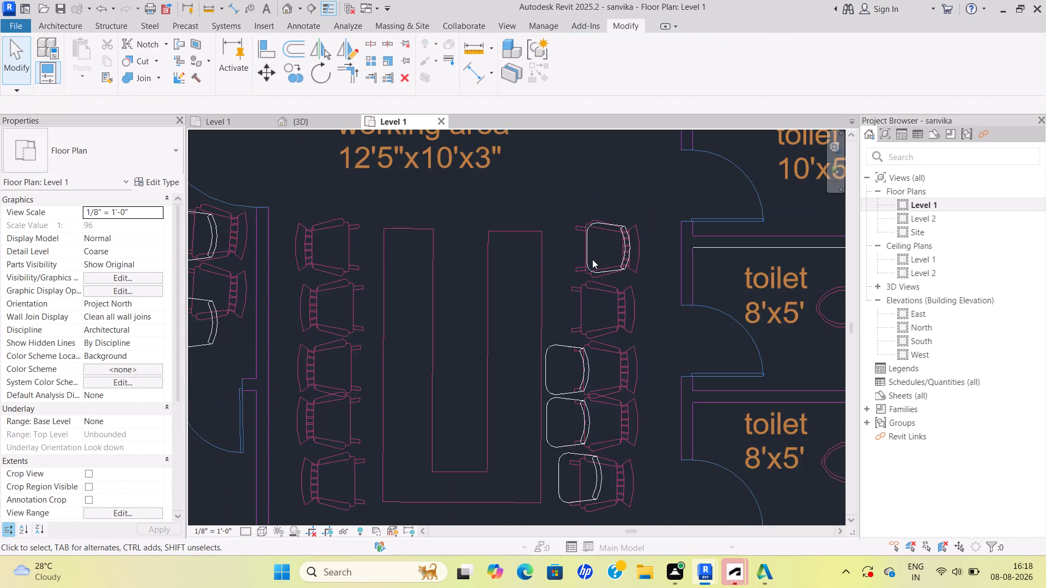
Move the Chair-Desk at the third chair symbol on the working area's toilet side horizontally about 1'-8" onto that symbol.
scroll(601, 244, "up", 4)
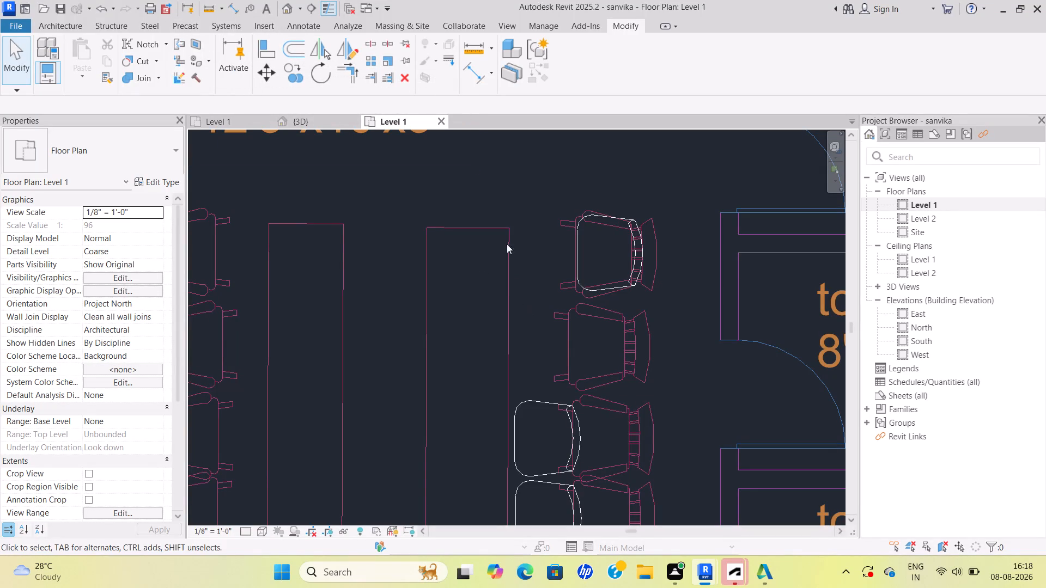
scroll(502, 297, "down", 3)
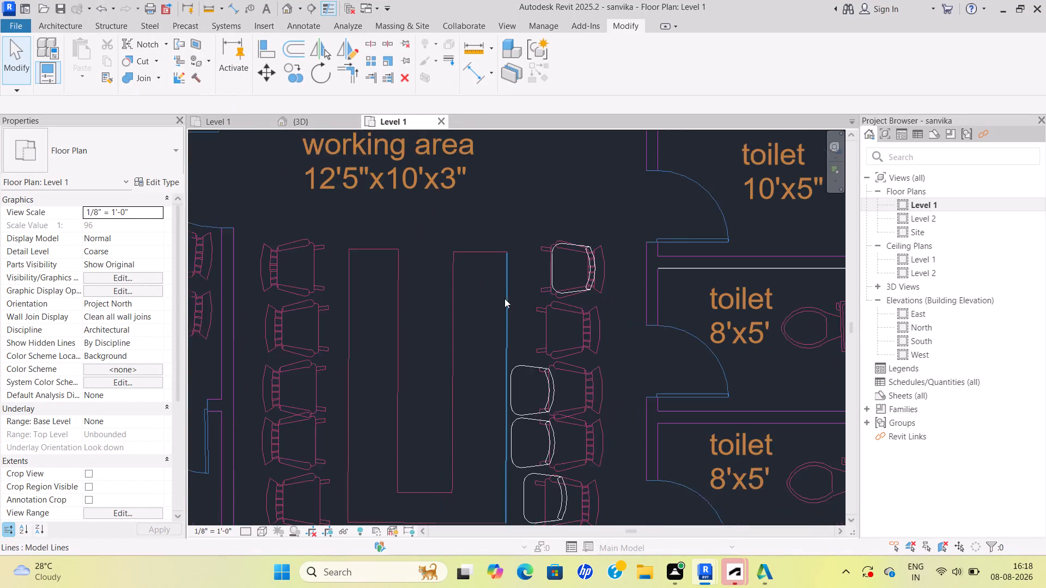
middle_click_drag(496, 289, 474, 256)
scroll(554, 342, "up", 4)
left_click(518, 371)
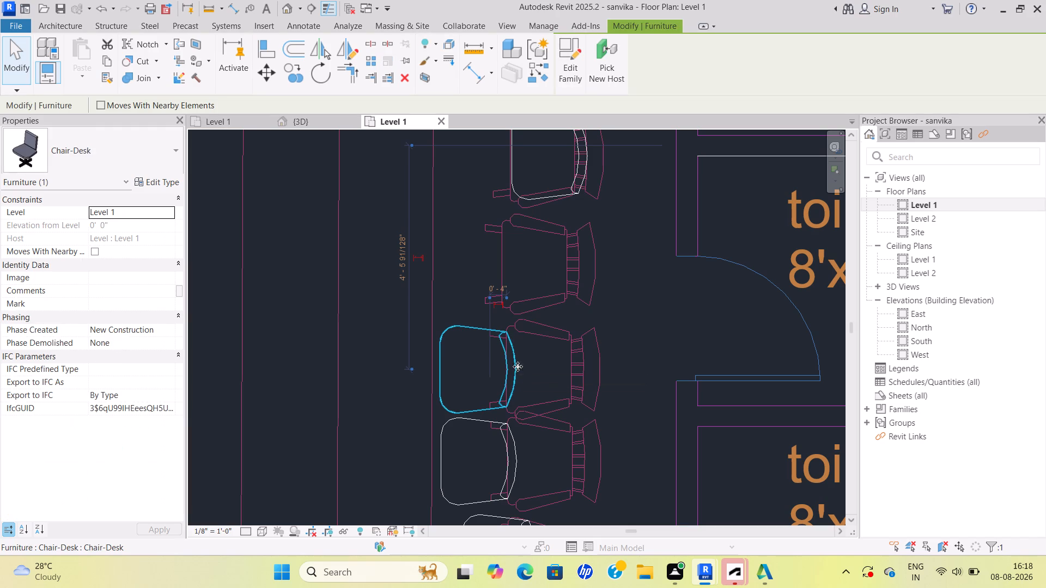
left_click(516, 365)
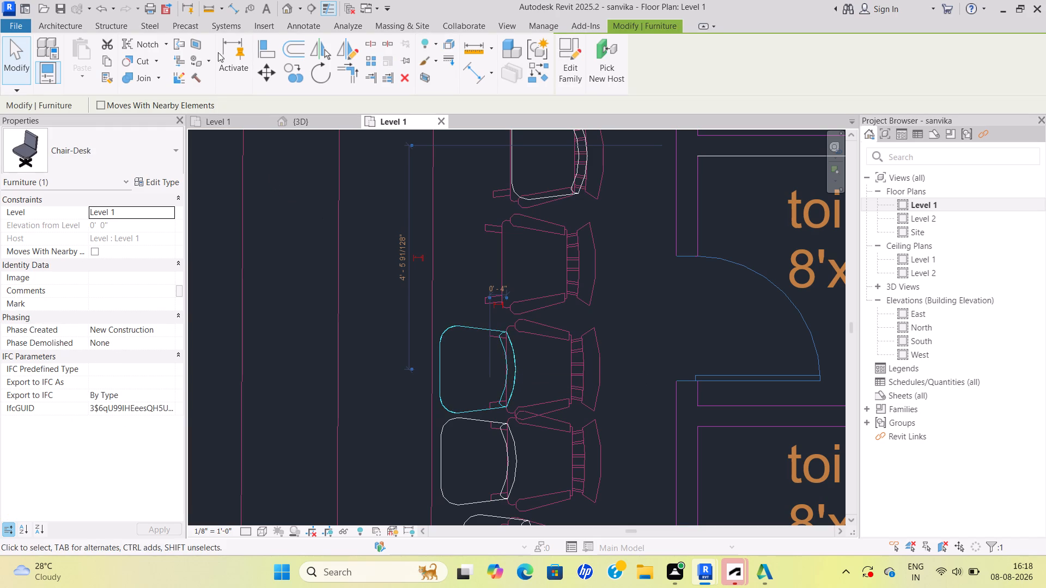
left_click(259, 73)
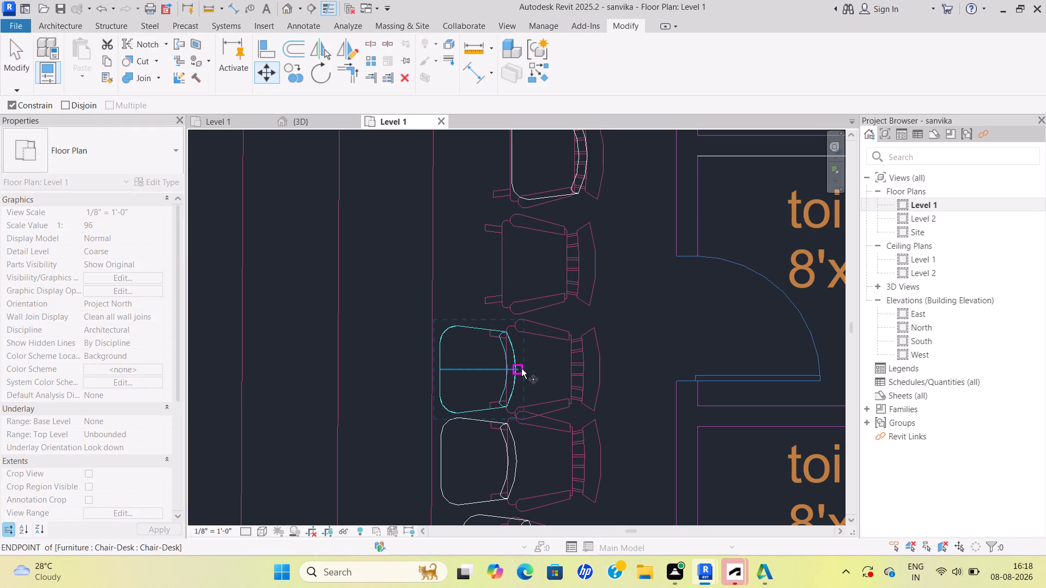
left_click(516, 369)
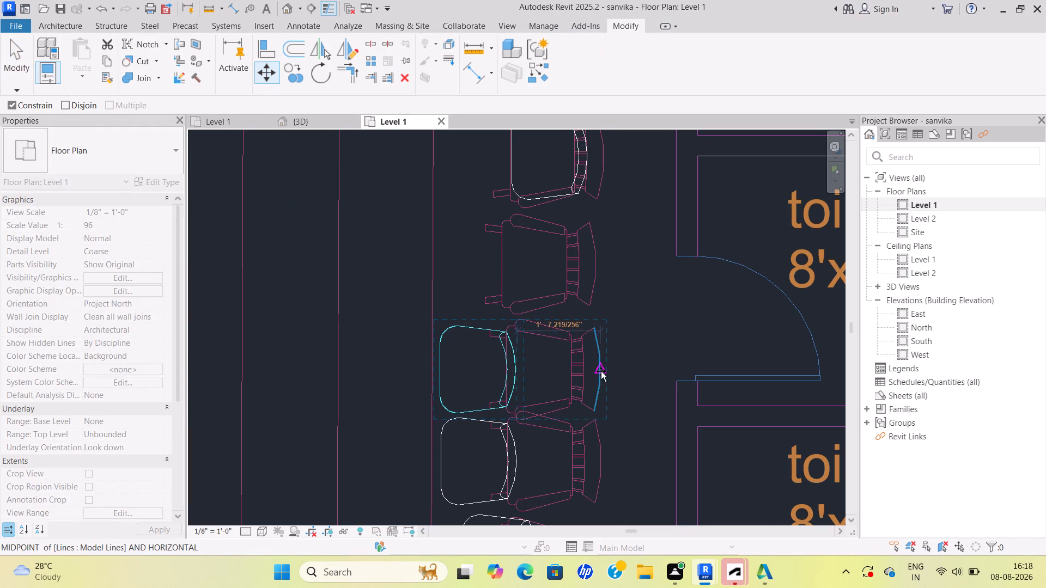
left_click(599, 371)
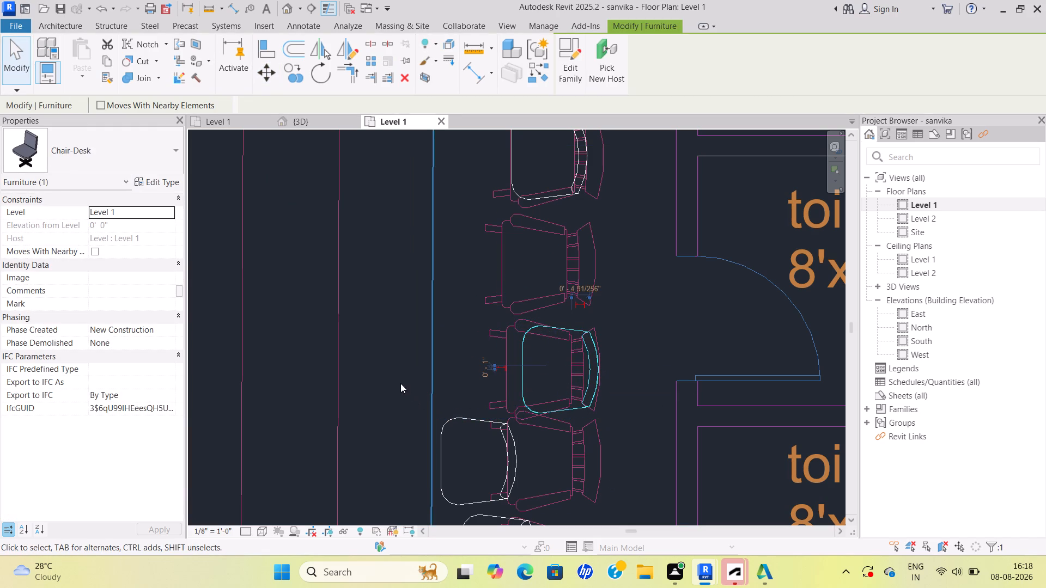
Move the Chair-Desk at the fourth chair symbol on the working area's toilet side horizontally about 1'-8" onto that symbol.
scroll(398, 379, "down", 2)
middle_click_drag(398, 379, 386, 308)
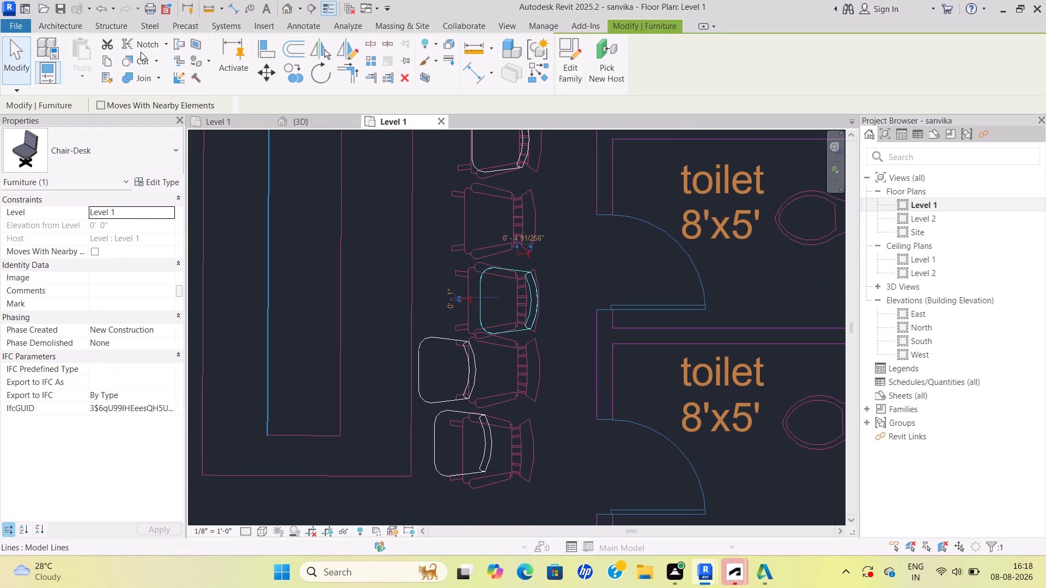
scroll(478, 300, "up", 2)
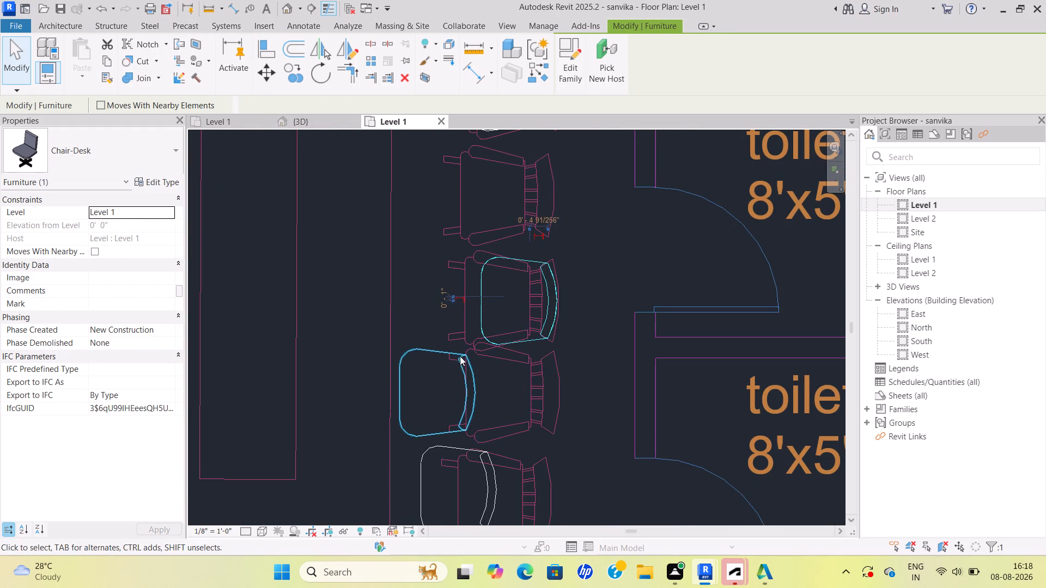
middle_click_drag(461, 349, 454, 235)
left_click(466, 295)
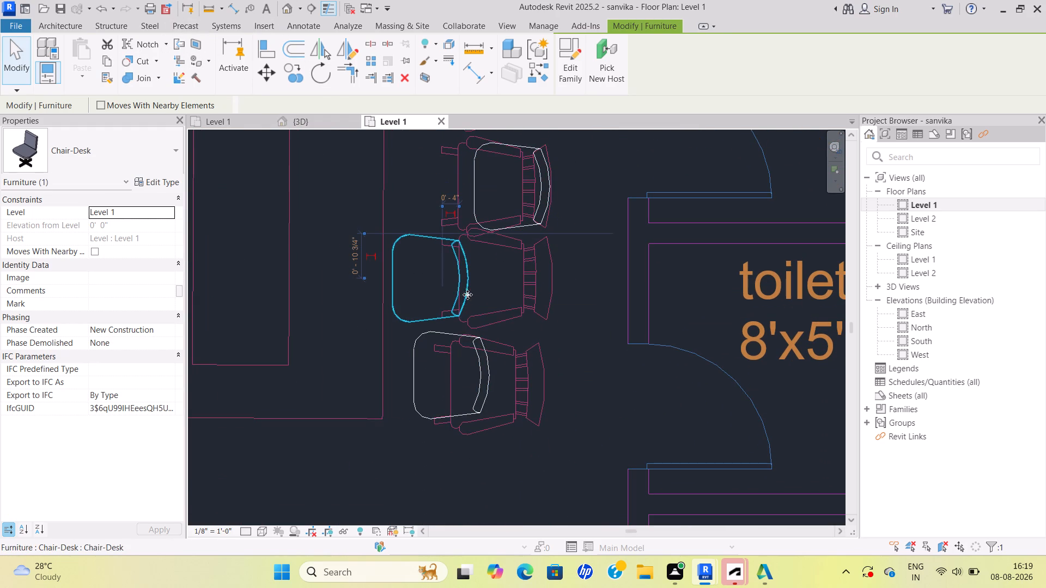
left_click(269, 73)
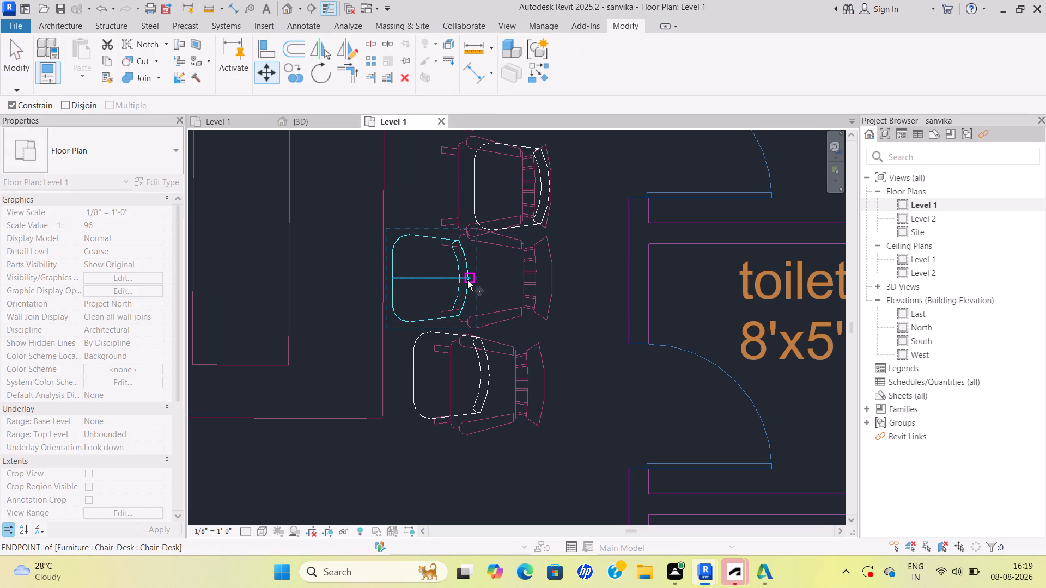
left_click(467, 280)
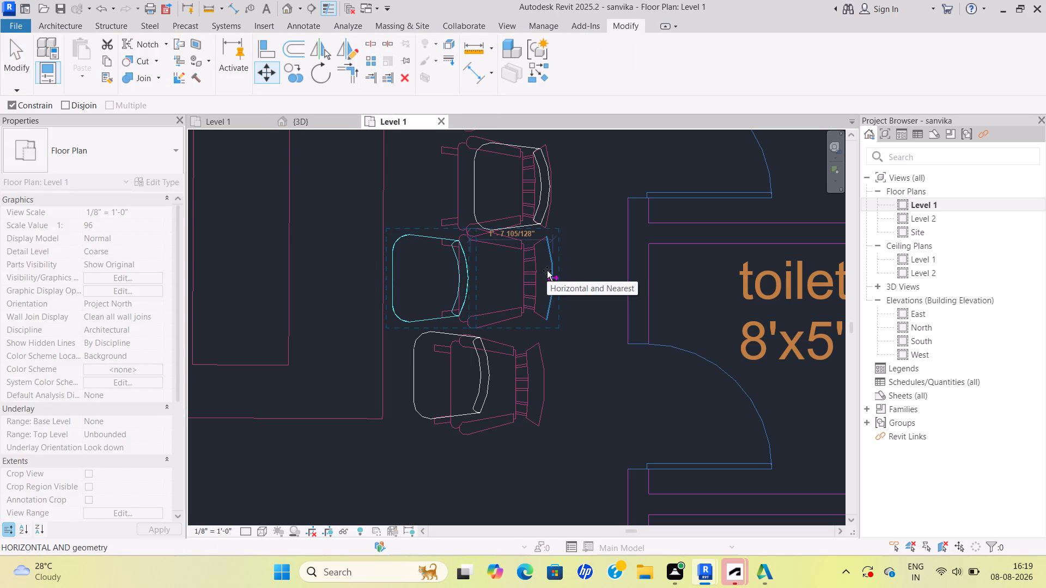
left_click(547, 271)
Move the bottom Chair-Desk on the working area's toilet side horizontally until its back meets the drawn chair symbol's backrest.
left_click(489, 366)
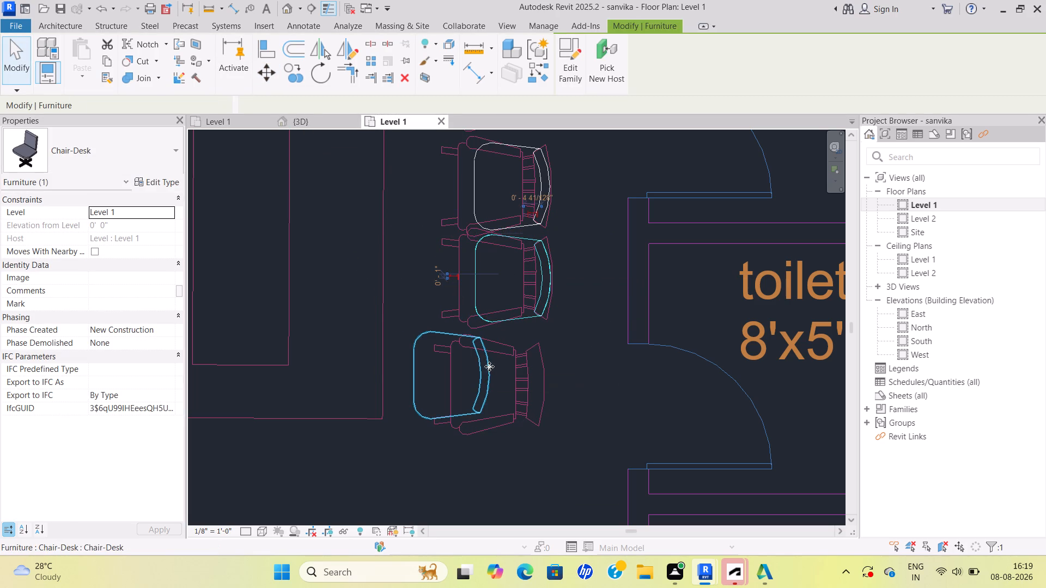
left_click(270, 71)
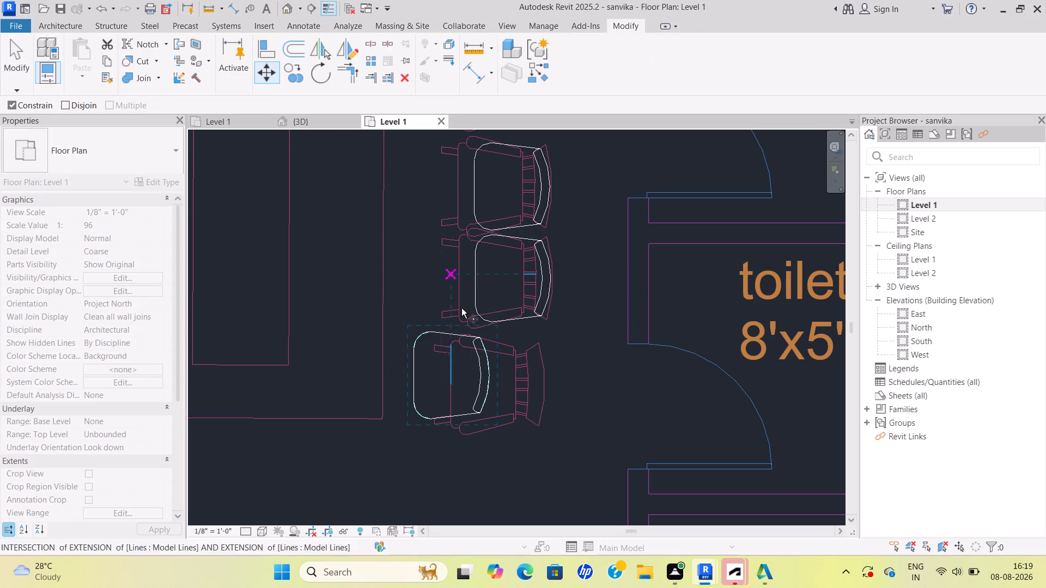
left_click(491, 373)
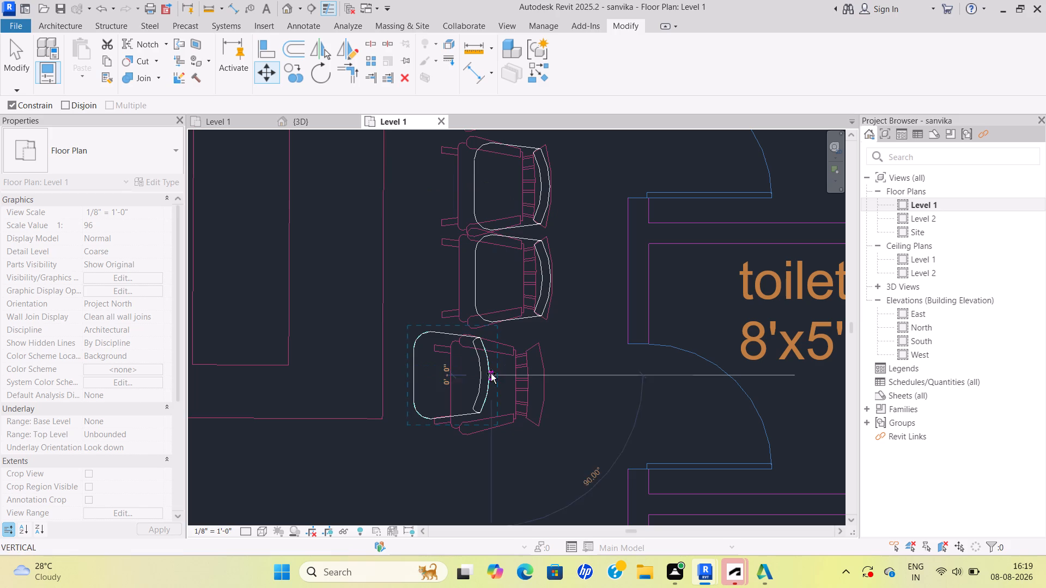
left_click(542, 376)
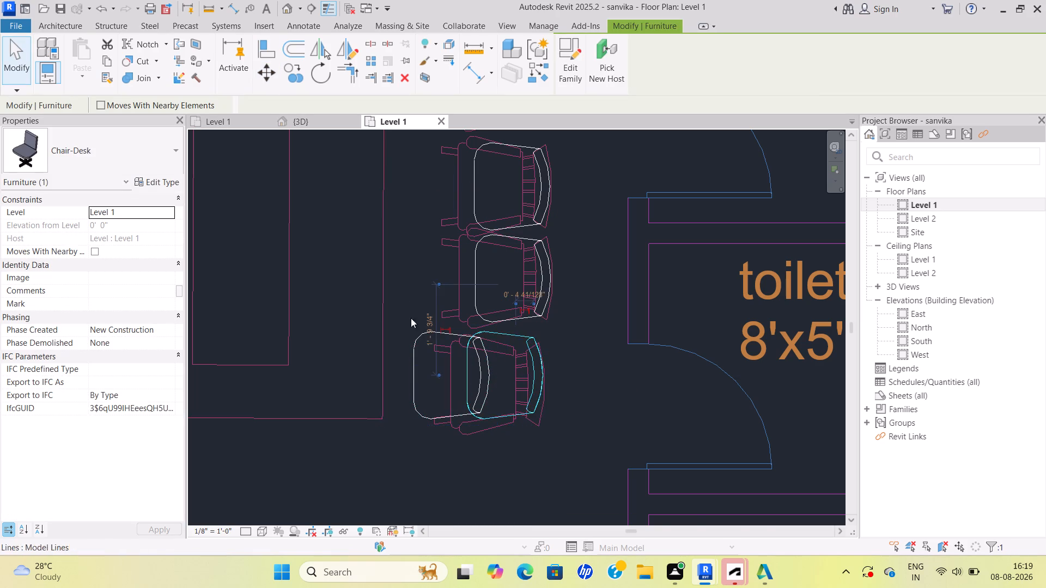
Move the topmost Chair-Desk on the toilet side slightly further horizontally so its back meets the drawn symbol's backrest.
scroll(418, 257, "down", 4)
middle_click_drag(417, 245, 464, 399)
scroll(501, 251, "up", 1)
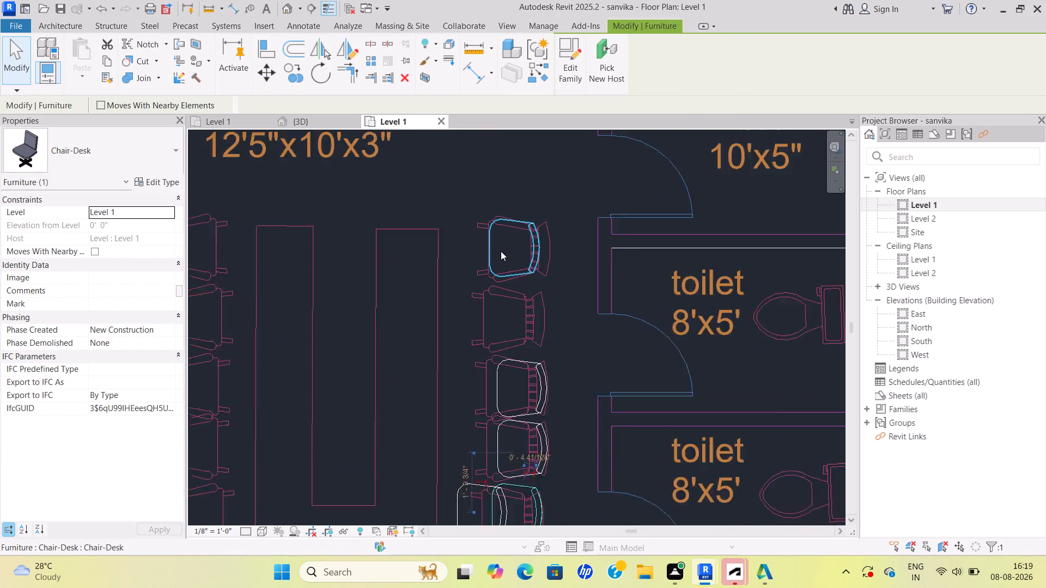
scroll(501, 251, "up", 1)
left_click(544, 257)
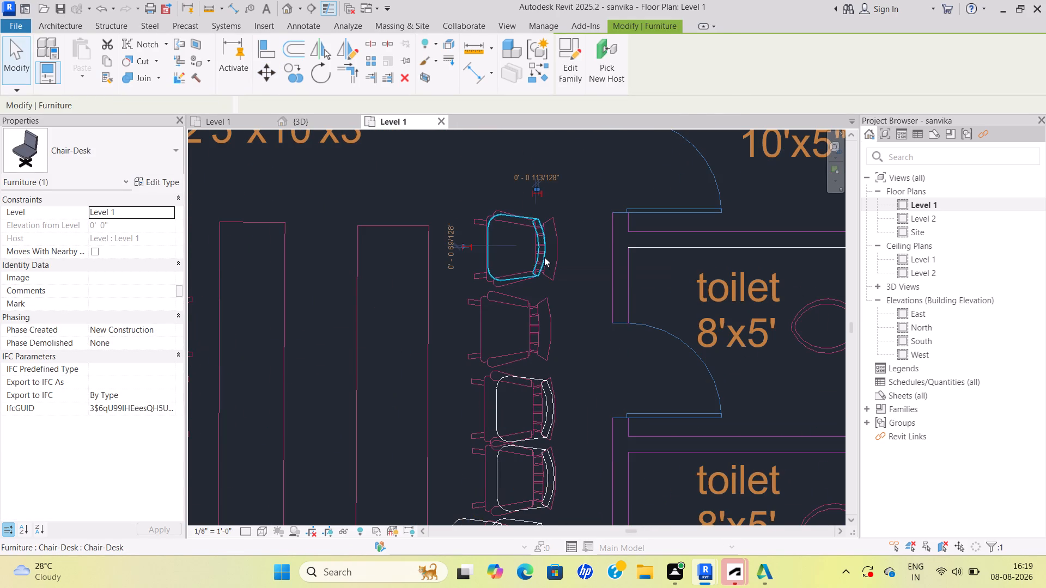
left_click(264, 74)
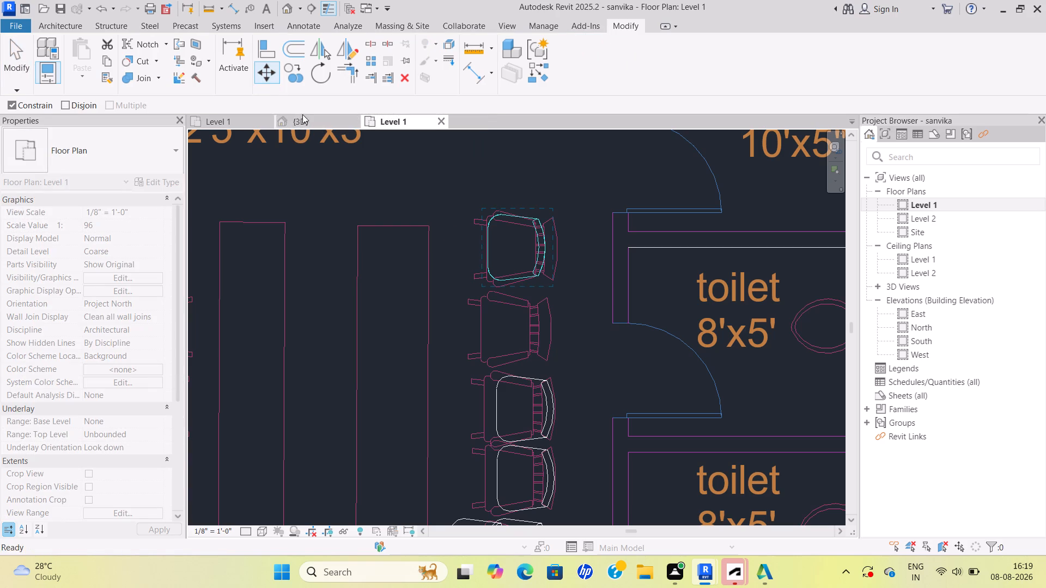
left_click(545, 247)
scroll(556, 245, "up", 6)
left_click(560, 246)
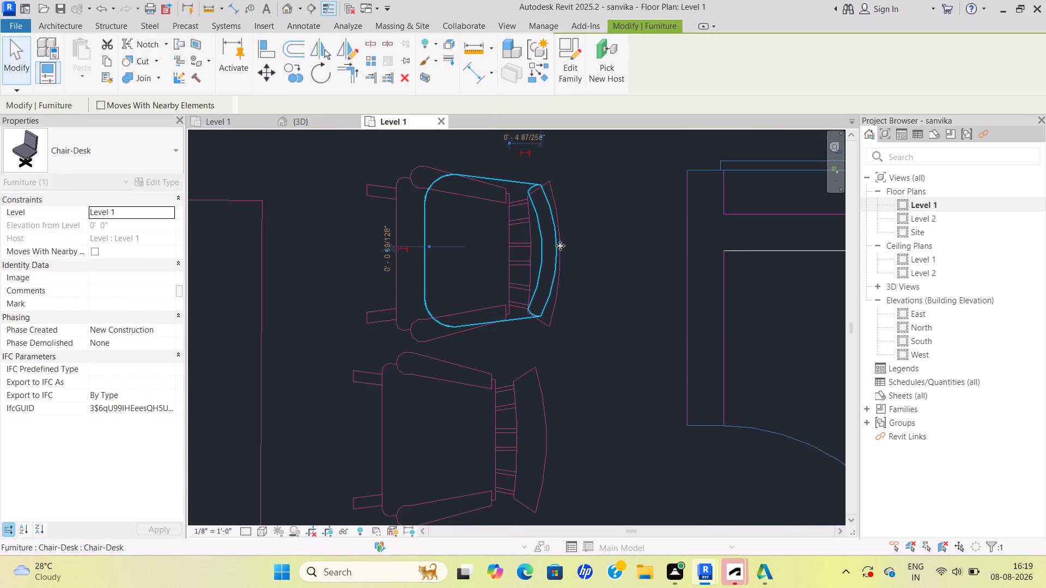
key("Escape")
Copy the topmost Chair-Desk on the toilet side vertically about 2'-1" onto the empty second chair symbol.
scroll(540, 262, "down", 5)
scroll(527, 216, "down", 3)
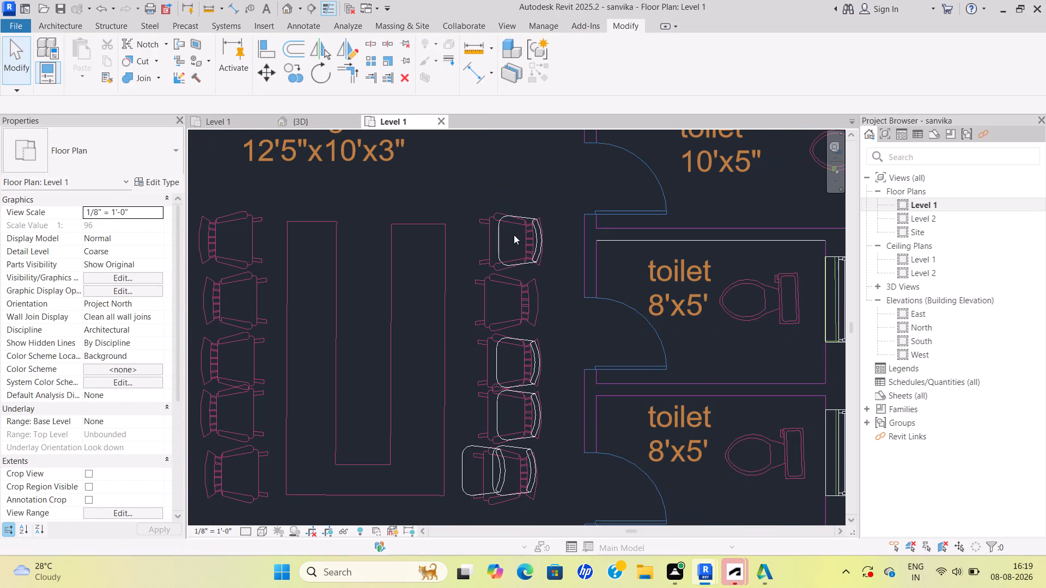
left_click(526, 262)
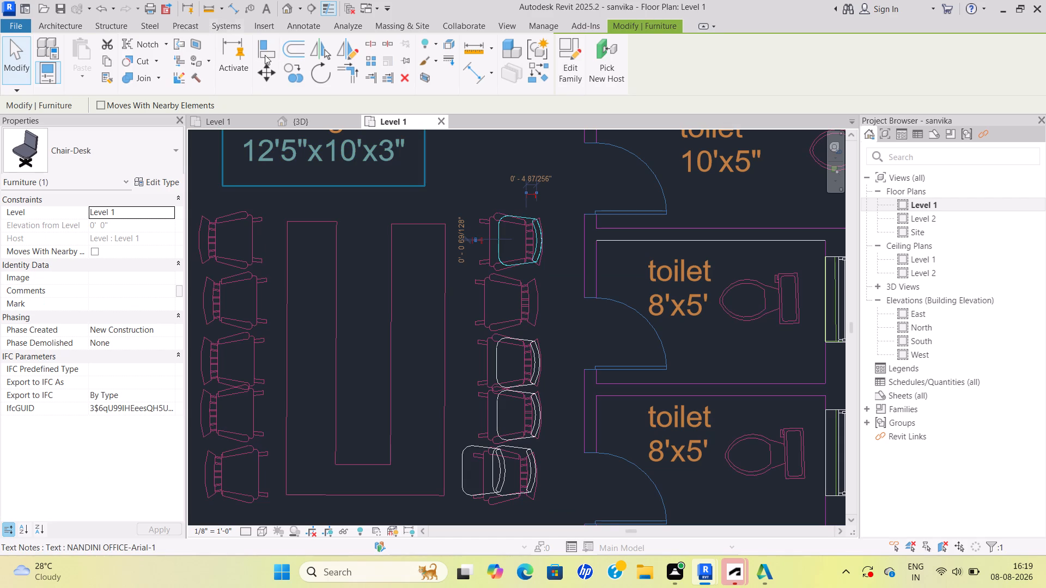
left_click(293, 71)
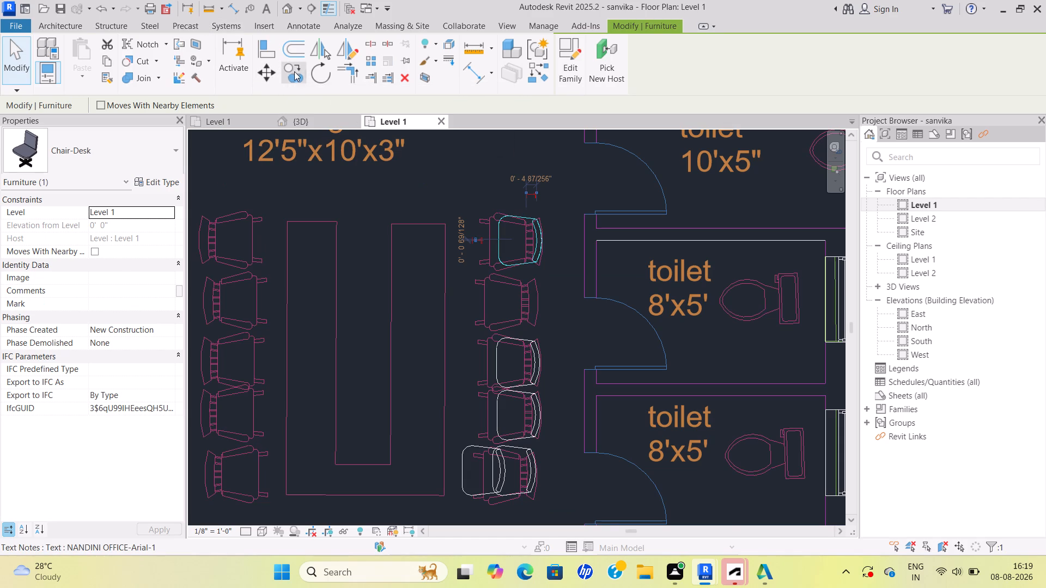
scroll(546, 278, "up", 4)
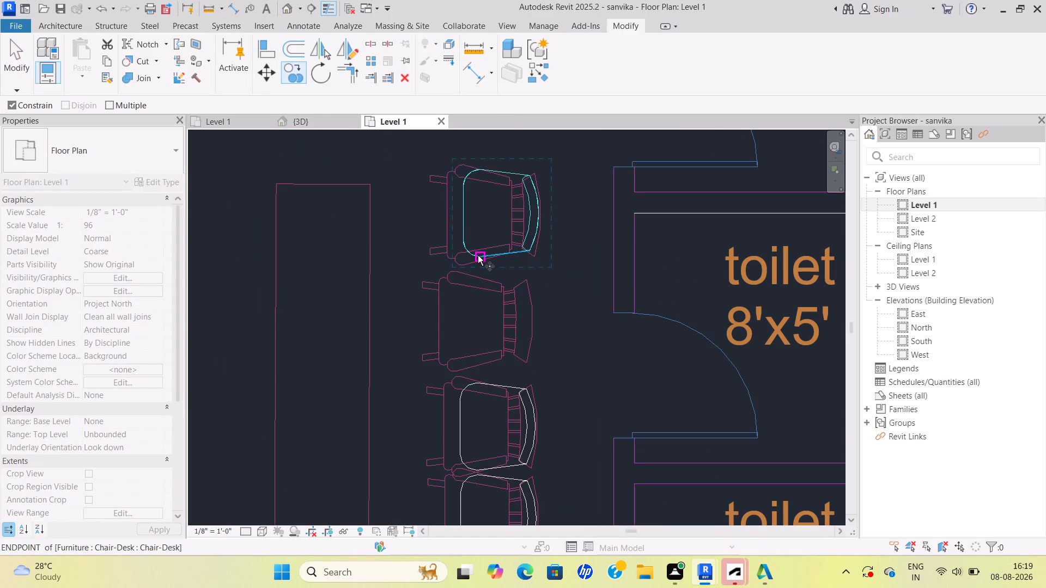
left_click(479, 255)
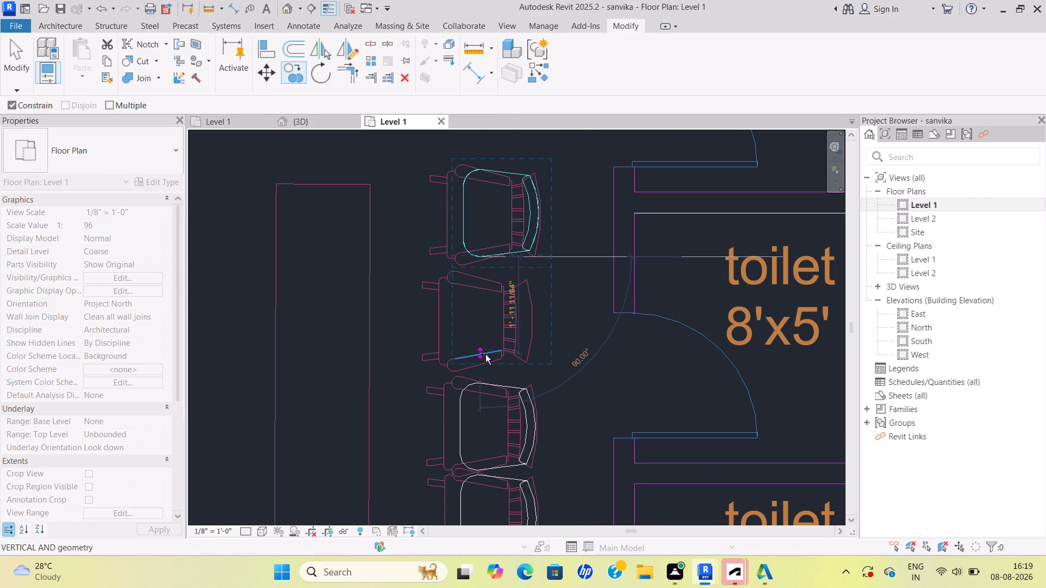
left_click(490, 360)
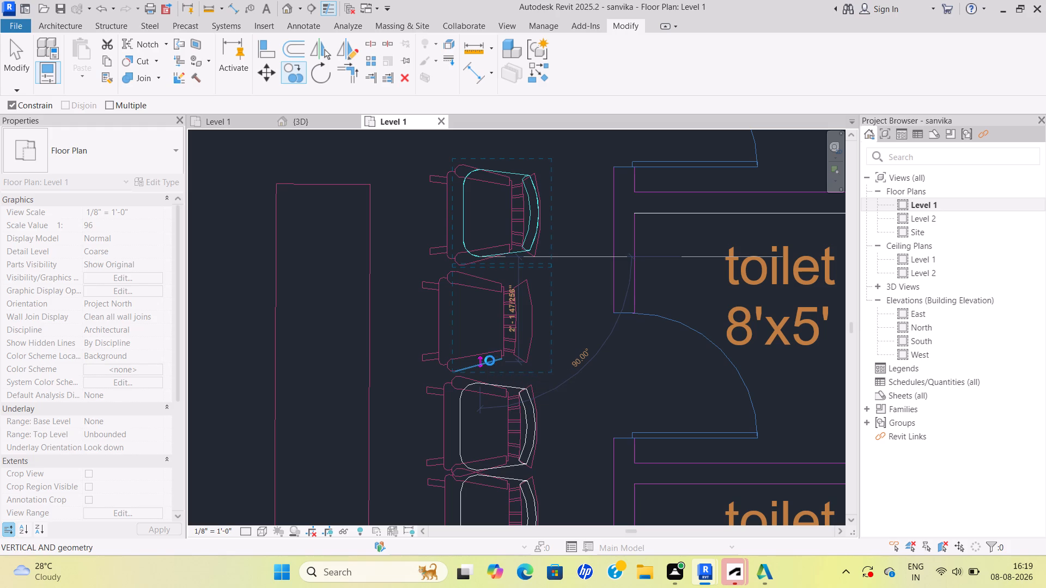
key("Escape")
Delete the duplicate Chair-Desk nearer the table at the bottom chair symbol on the working area's toilet side.
scroll(478, 334, "down", 4)
middle_click_drag(476, 331, 543, 215)
scroll(484, 317, "down", 1)
scroll(555, 272, "up", 1)
scroll(556, 351, "up", 5)
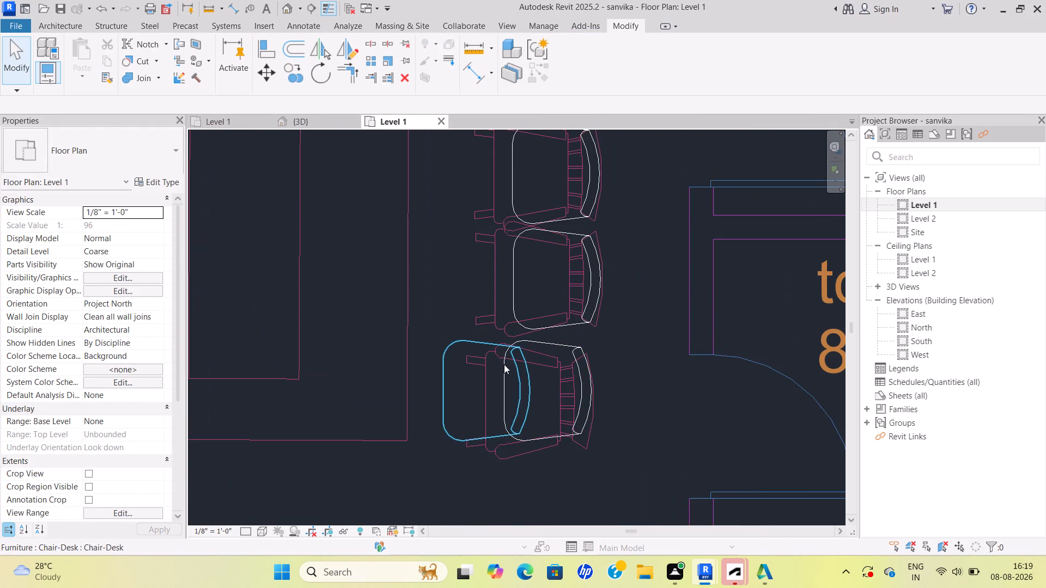
left_click(528, 379)
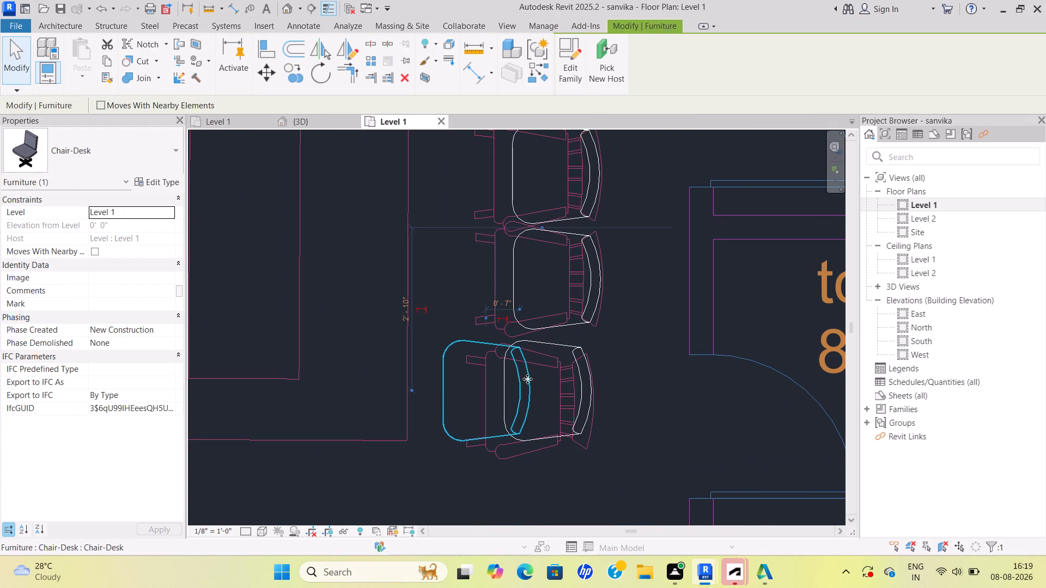
key("Delete")
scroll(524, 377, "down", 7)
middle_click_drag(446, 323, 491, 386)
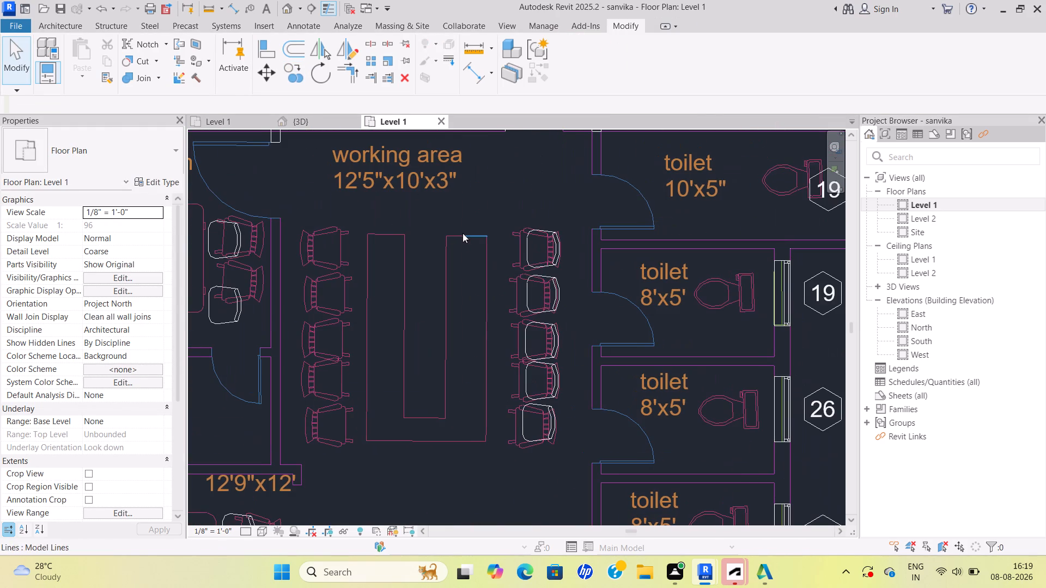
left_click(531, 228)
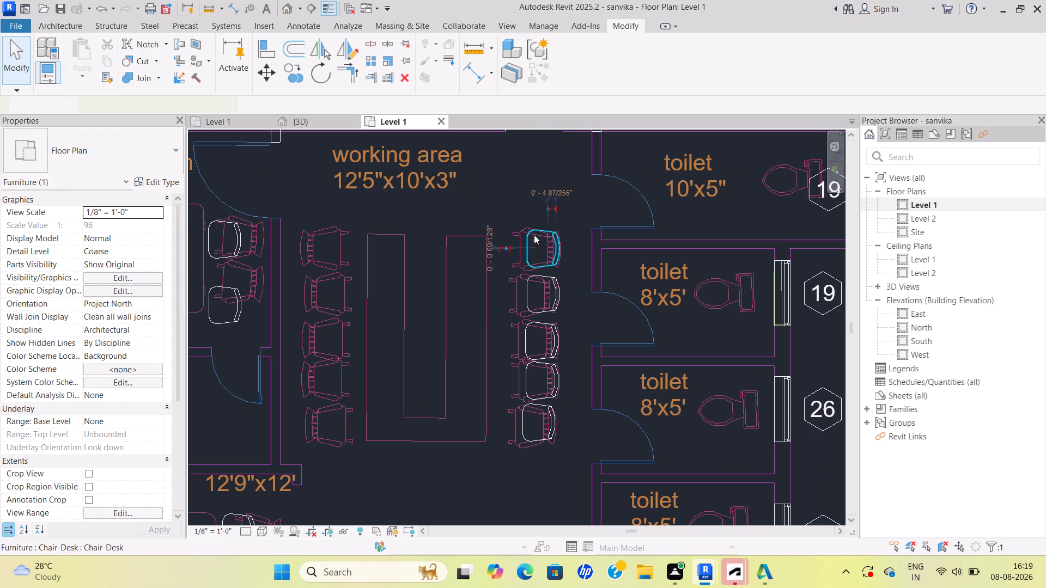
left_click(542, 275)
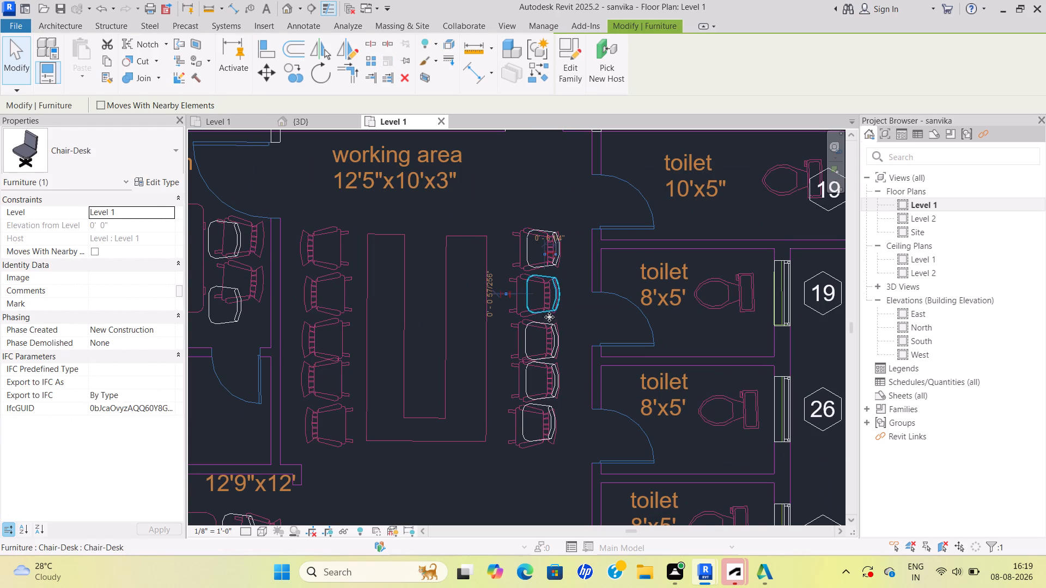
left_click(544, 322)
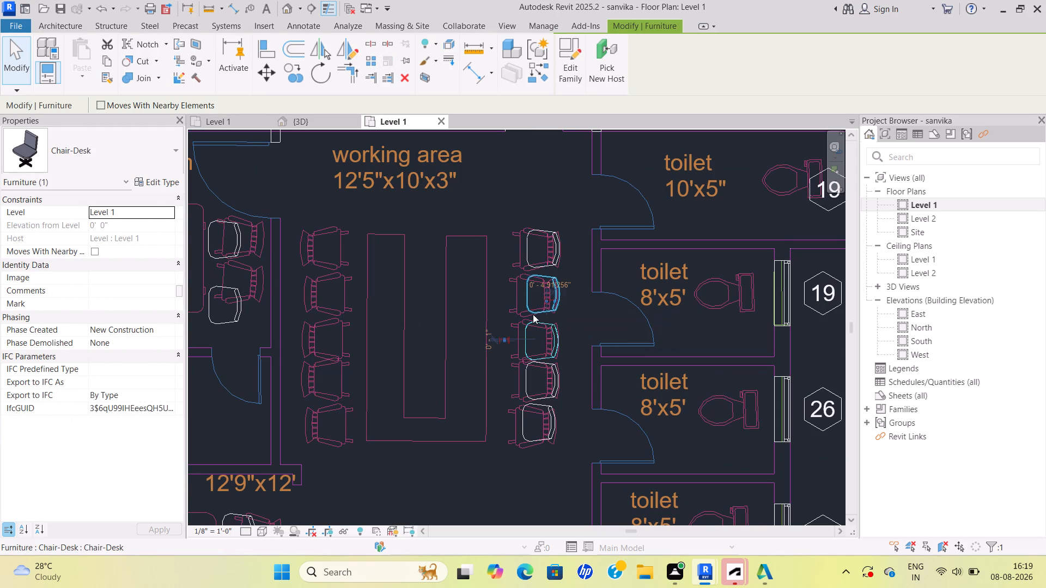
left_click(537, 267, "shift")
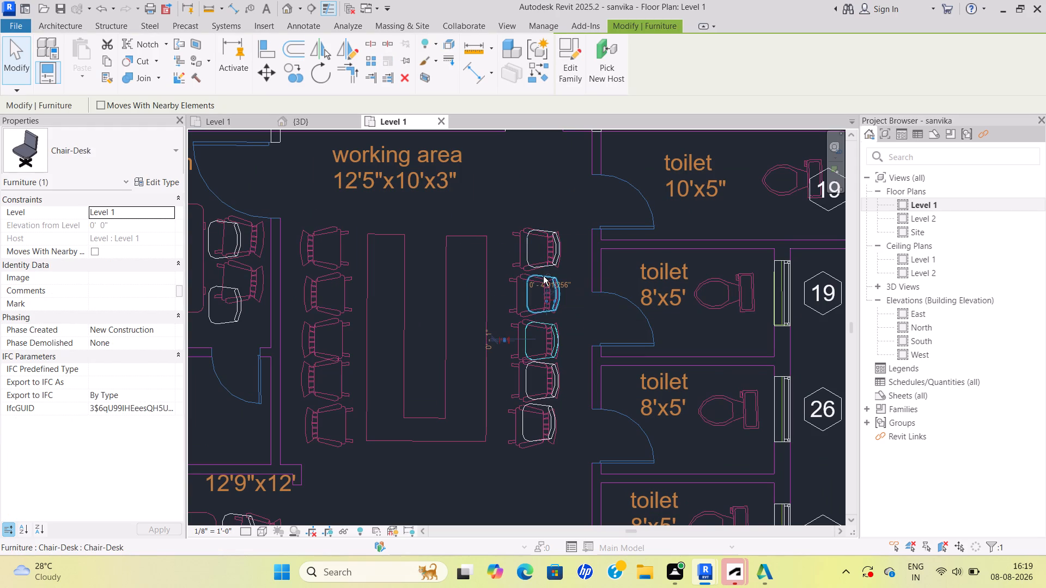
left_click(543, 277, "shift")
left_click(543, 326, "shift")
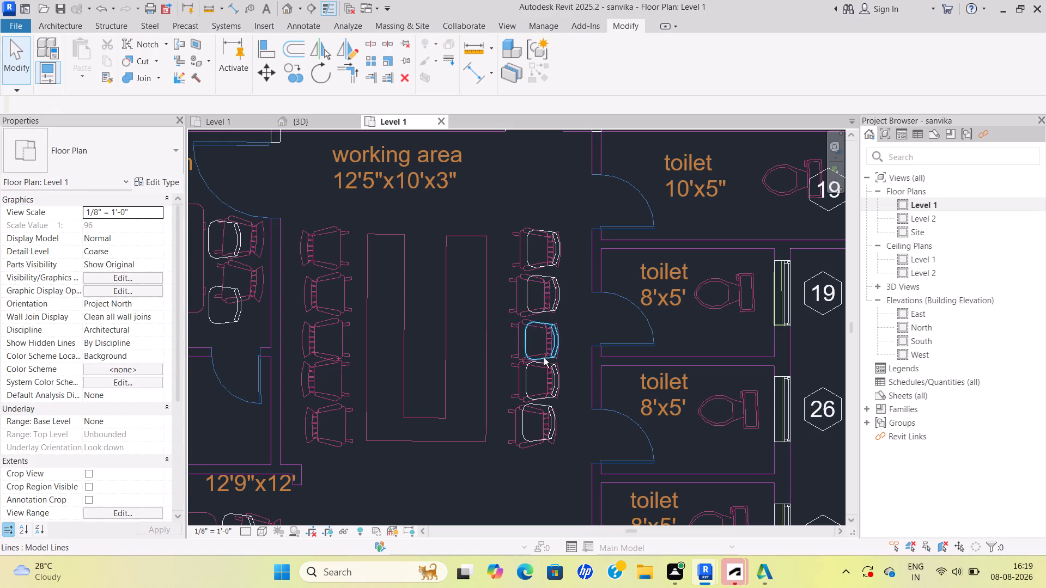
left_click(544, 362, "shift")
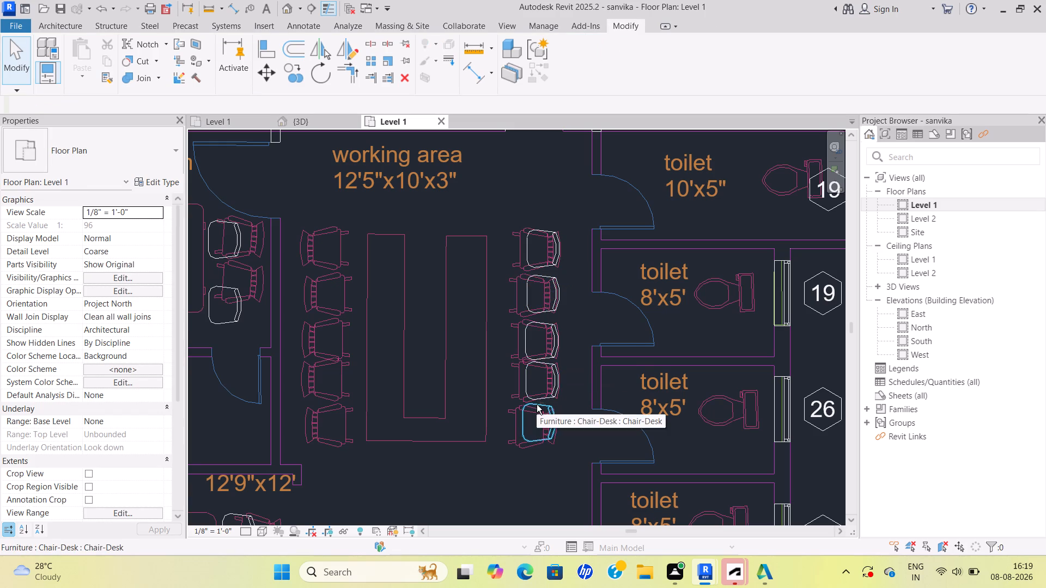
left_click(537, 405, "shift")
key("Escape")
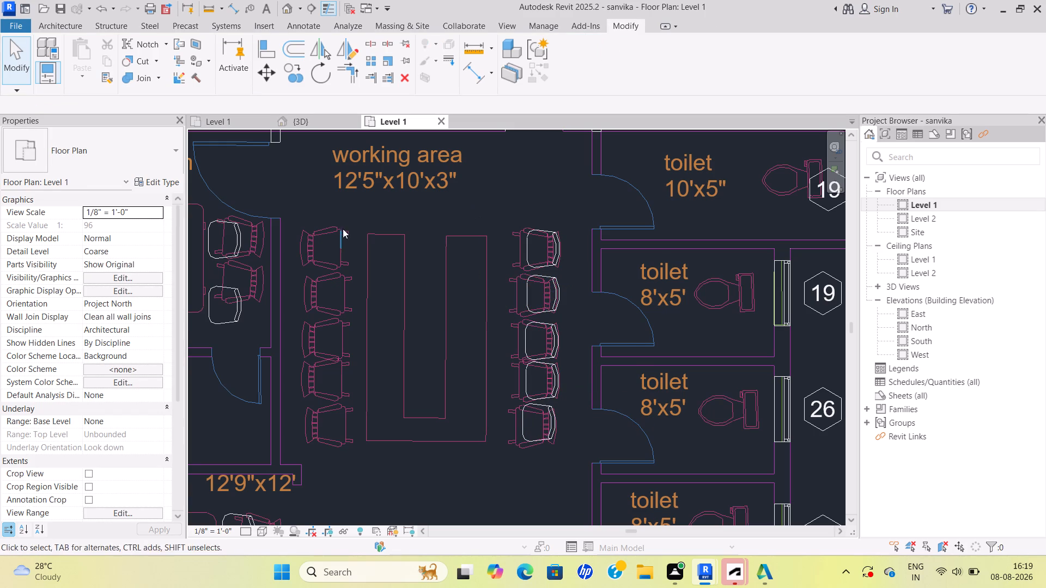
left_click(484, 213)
Mirror a copy of the topmost Chair-Desk on the working area's toilet side about the chair's own horizontal centre line.
left_click(540, 226)
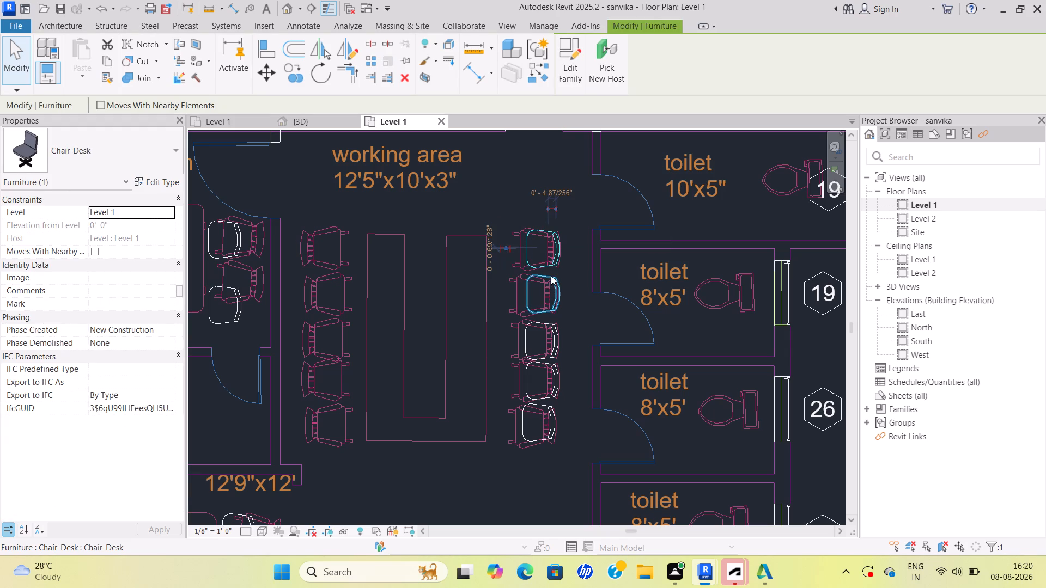
left_click(552, 275)
left_click(537, 267)
left_click(327, 53)
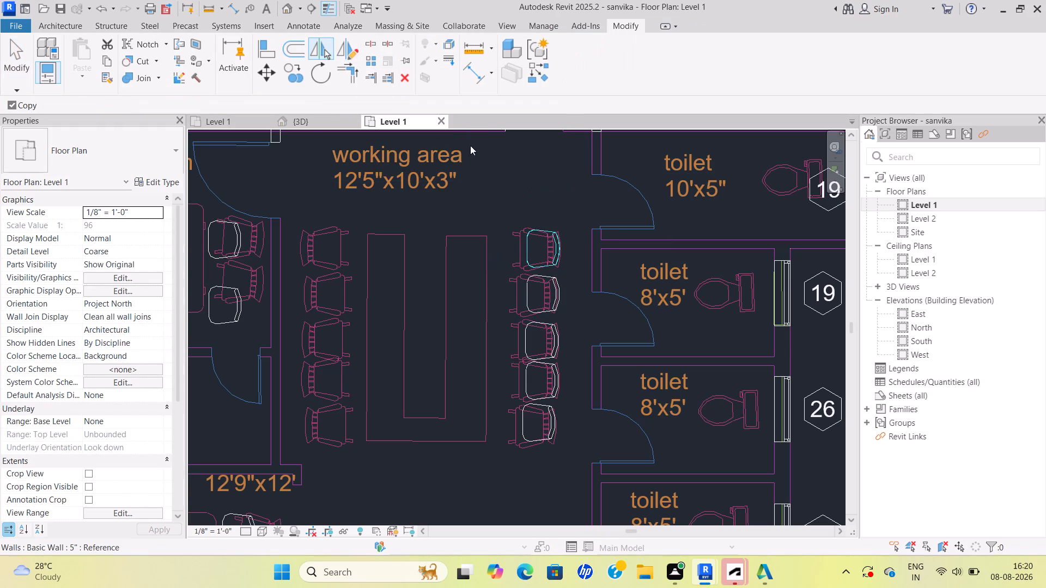
scroll(557, 249, "up", 3)
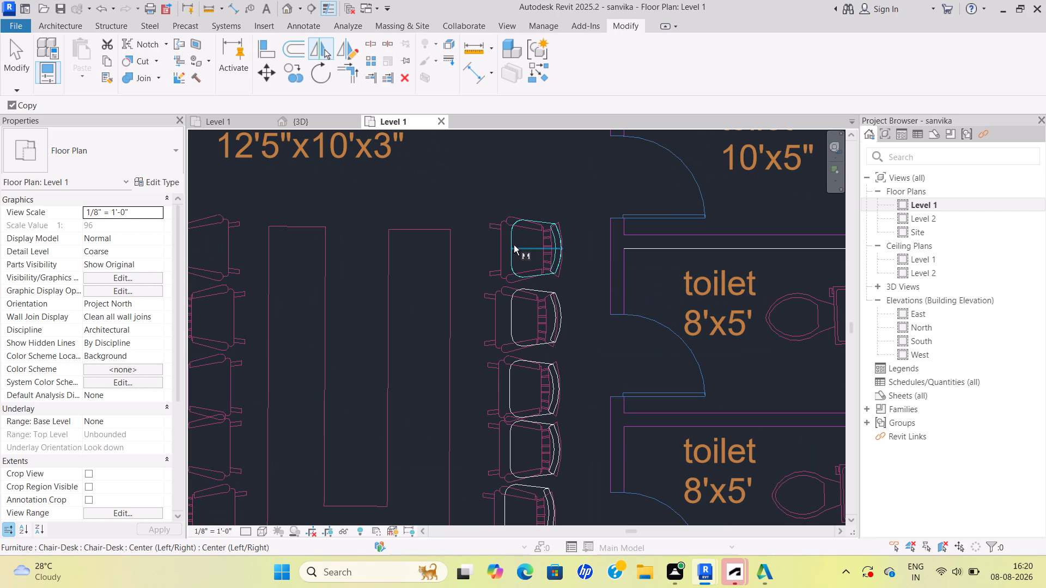
left_click(512, 248)
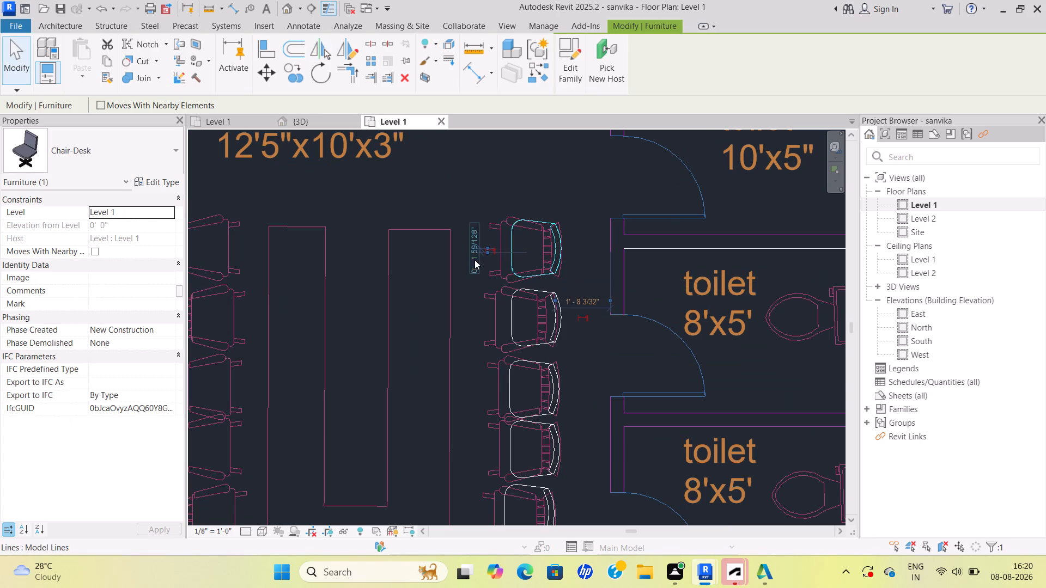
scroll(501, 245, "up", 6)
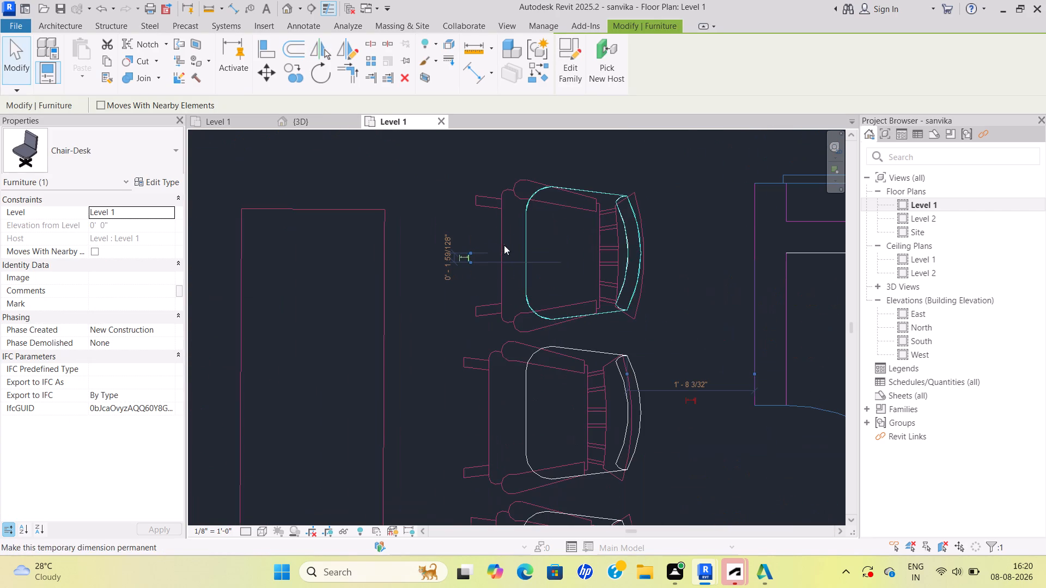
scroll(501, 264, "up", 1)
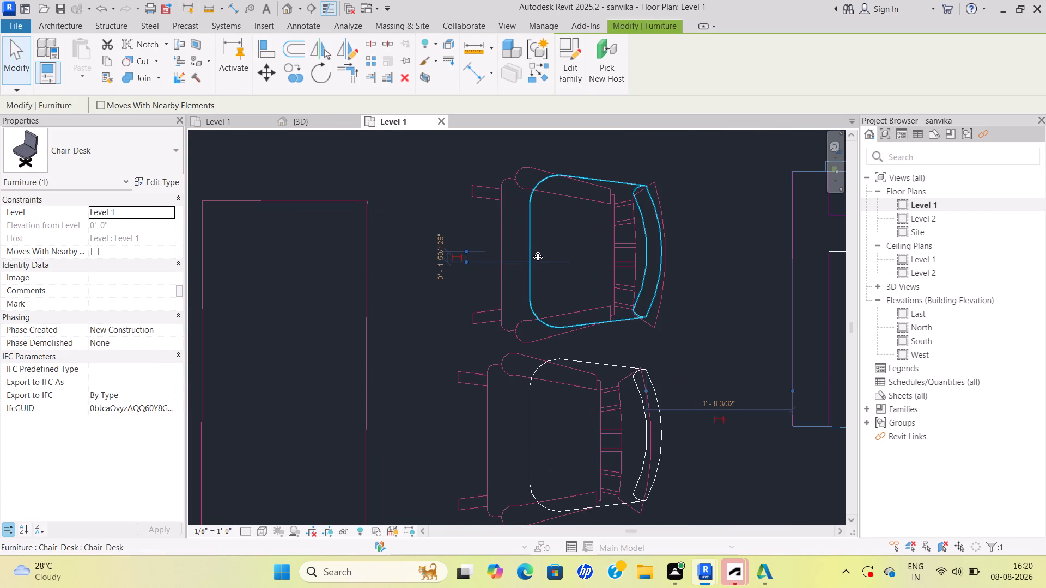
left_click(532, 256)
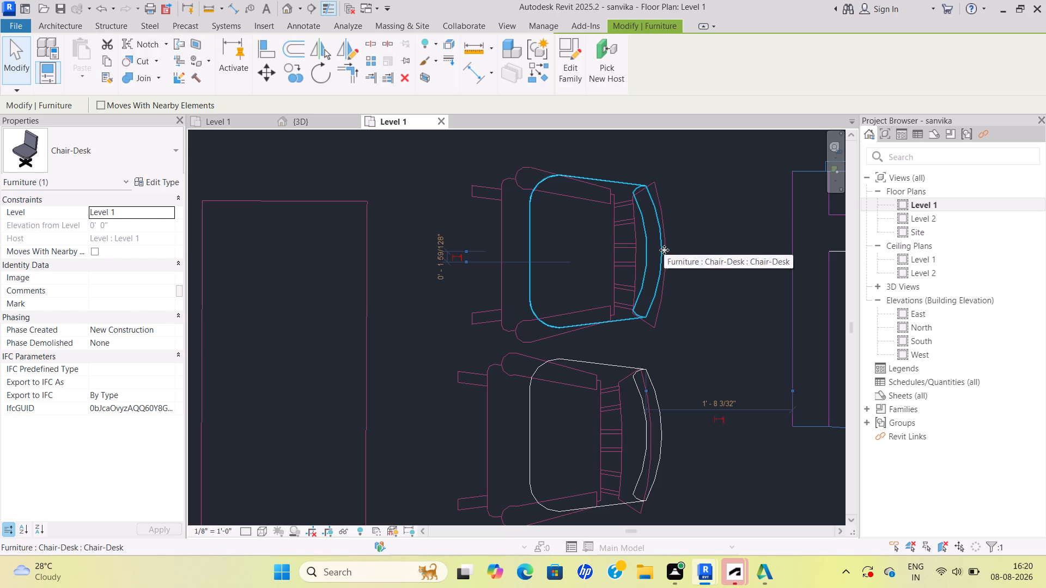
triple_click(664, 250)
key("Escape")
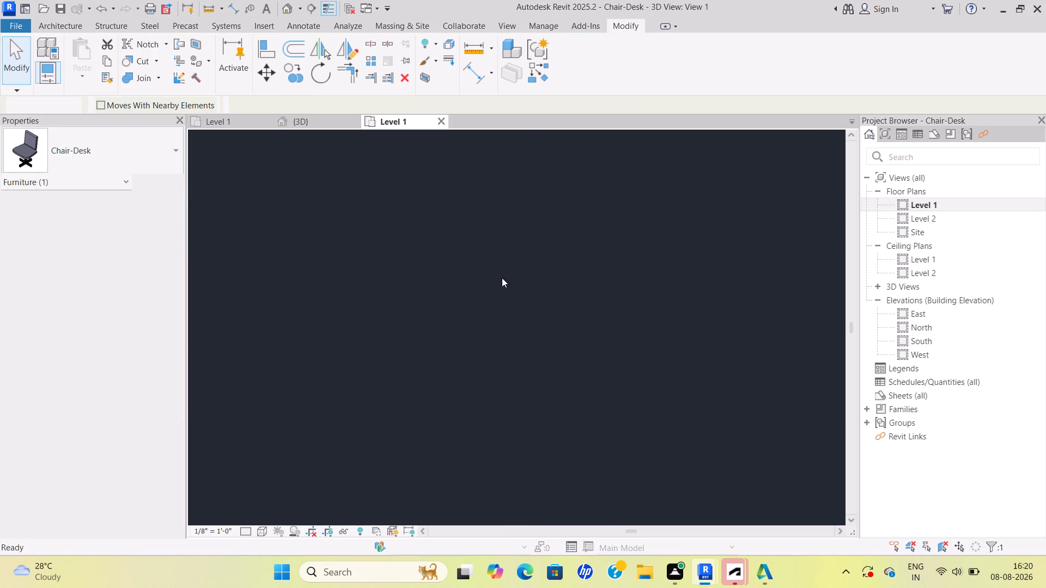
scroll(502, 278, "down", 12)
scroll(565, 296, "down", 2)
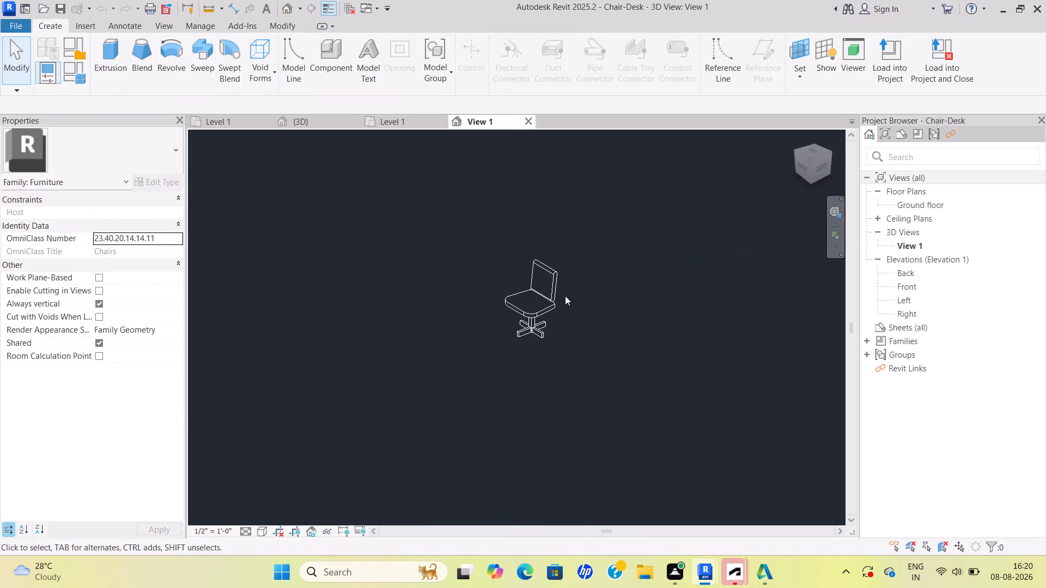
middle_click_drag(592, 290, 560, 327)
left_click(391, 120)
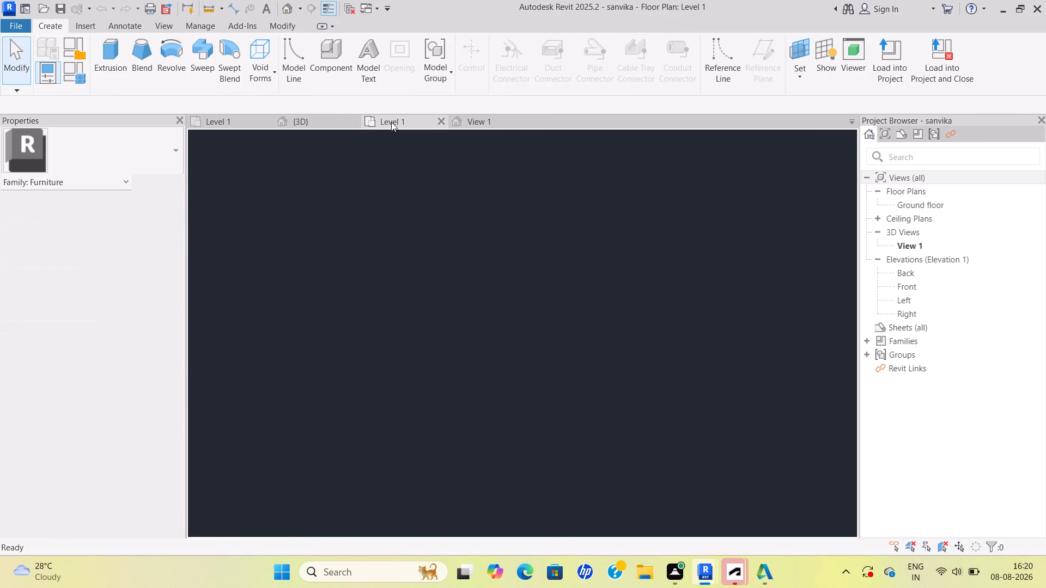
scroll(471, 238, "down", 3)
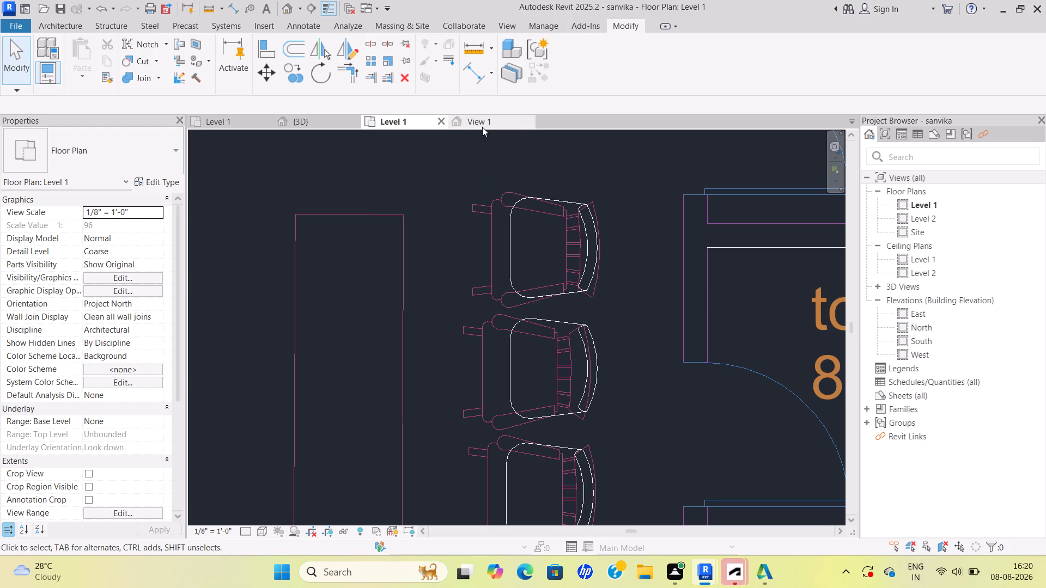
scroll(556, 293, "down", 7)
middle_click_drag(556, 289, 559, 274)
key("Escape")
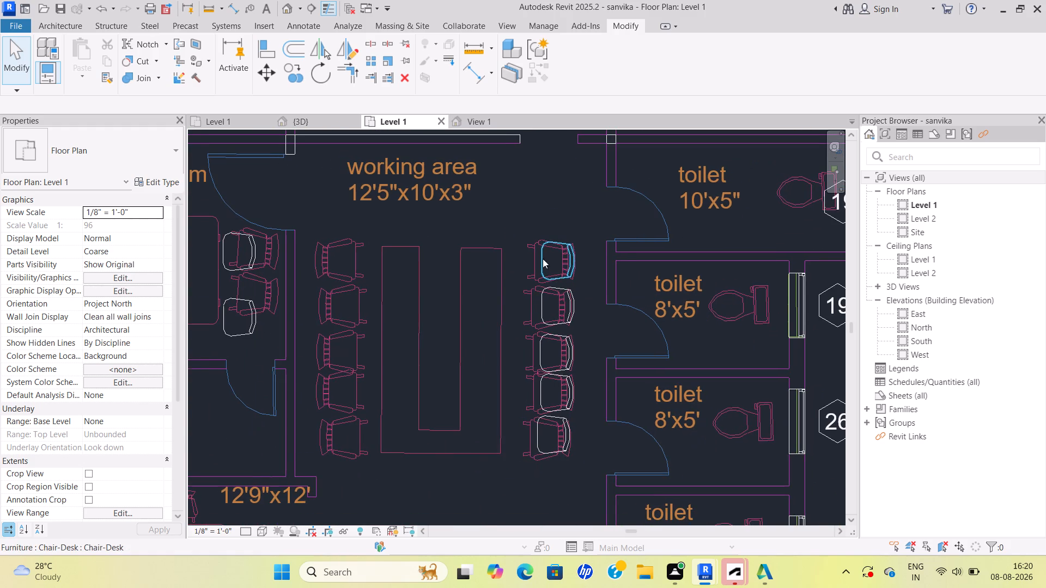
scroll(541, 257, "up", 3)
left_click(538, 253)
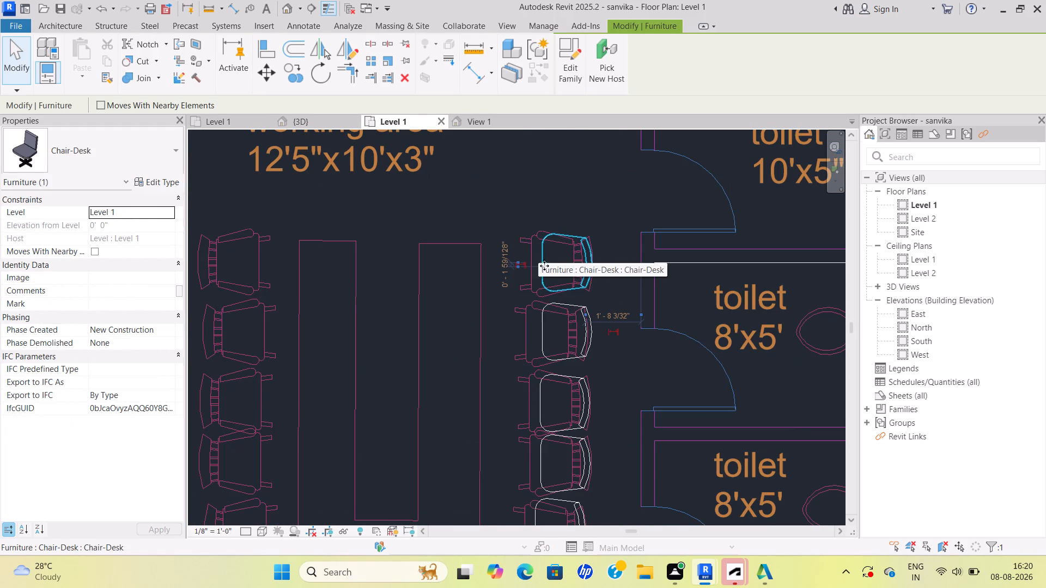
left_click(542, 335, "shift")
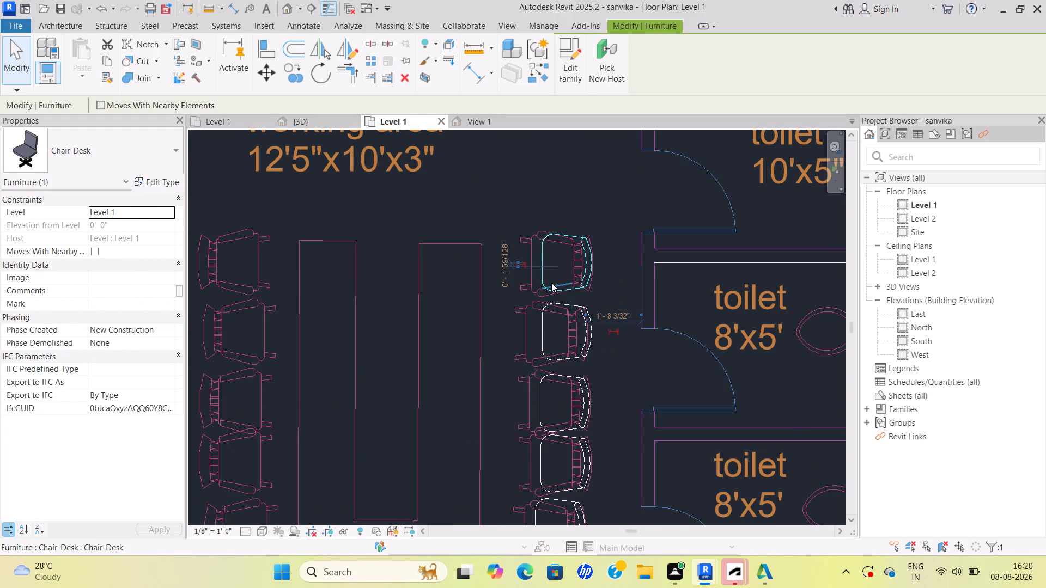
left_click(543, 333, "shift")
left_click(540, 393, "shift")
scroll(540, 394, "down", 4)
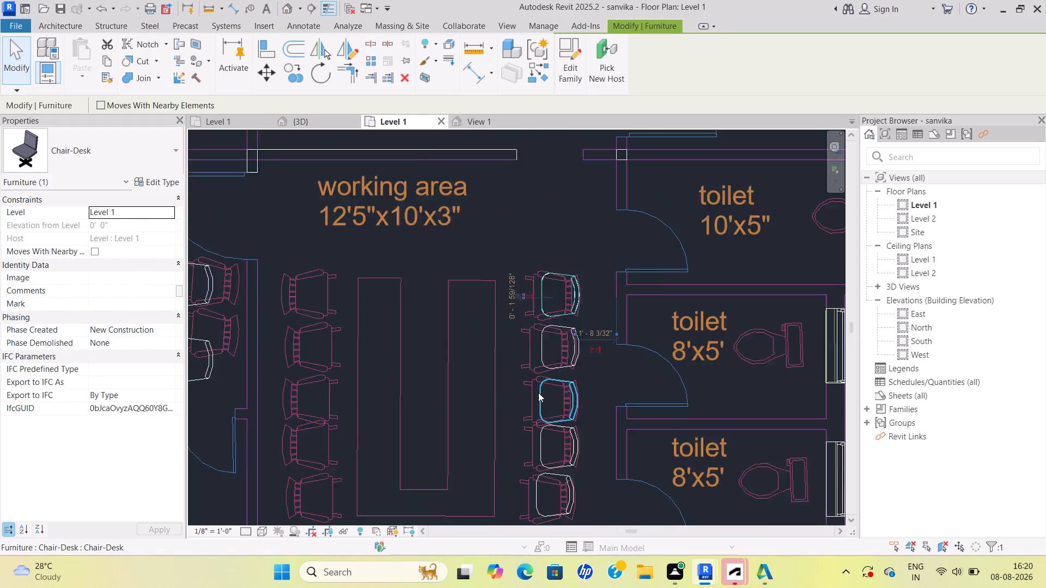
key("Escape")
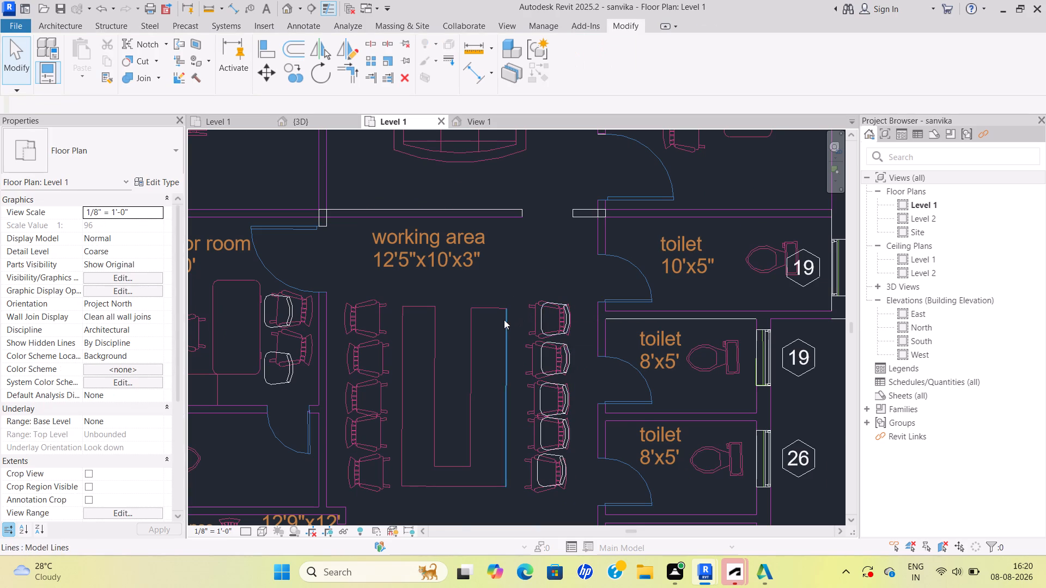
Move the upper Chair-Desk in the director room horizontally about 1'-0" until its back meets the drawn chair symbol's backrest.
scroll(501, 338, "down", 5)
middle_click_drag(501, 339, 574, 344)
scroll(491, 360, "up", 7)
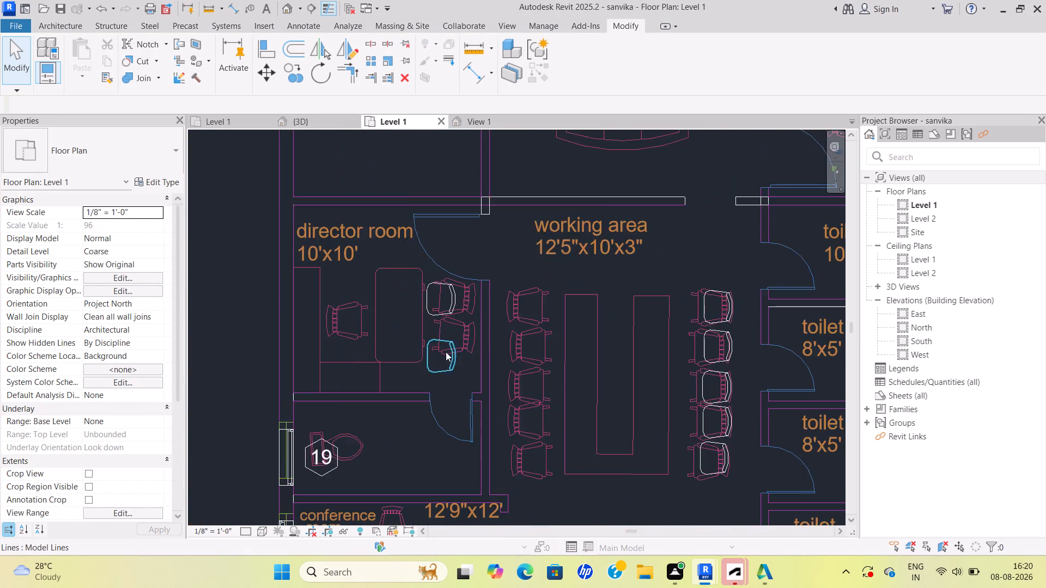
scroll(446, 352, "up", 3)
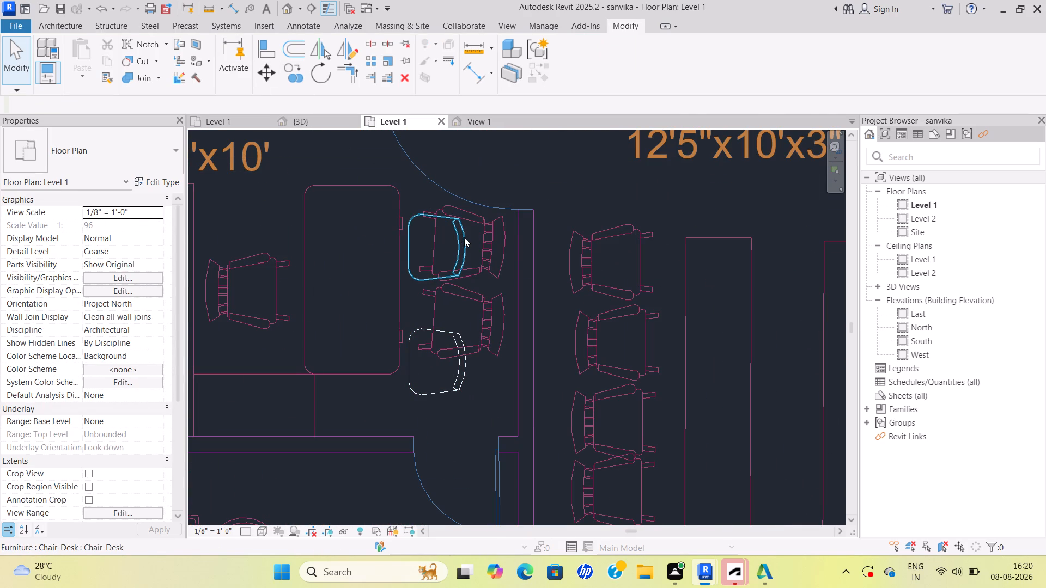
left_click(464, 238)
left_click(268, 75)
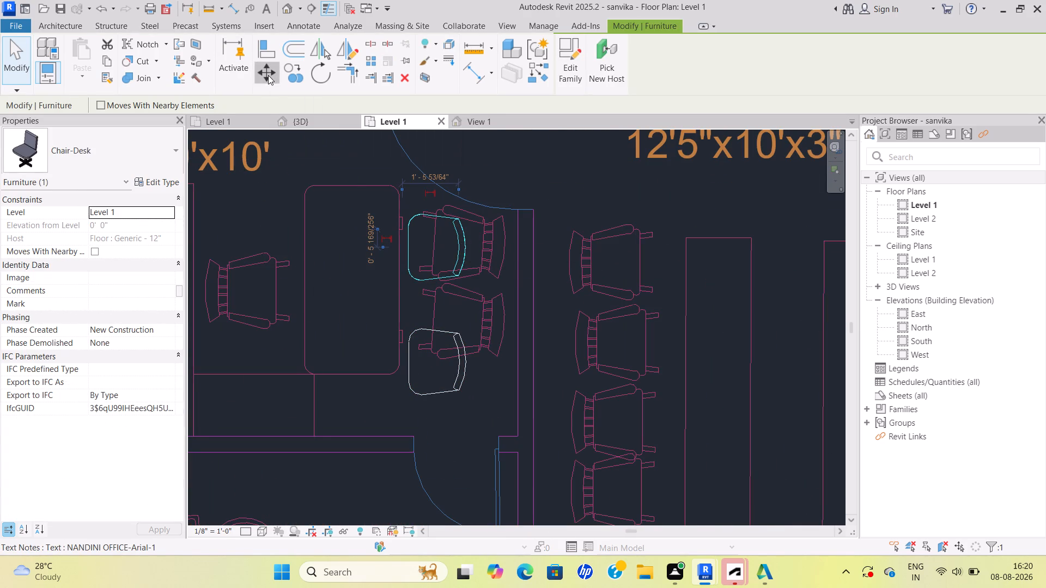
scroll(469, 247, "up", 5)
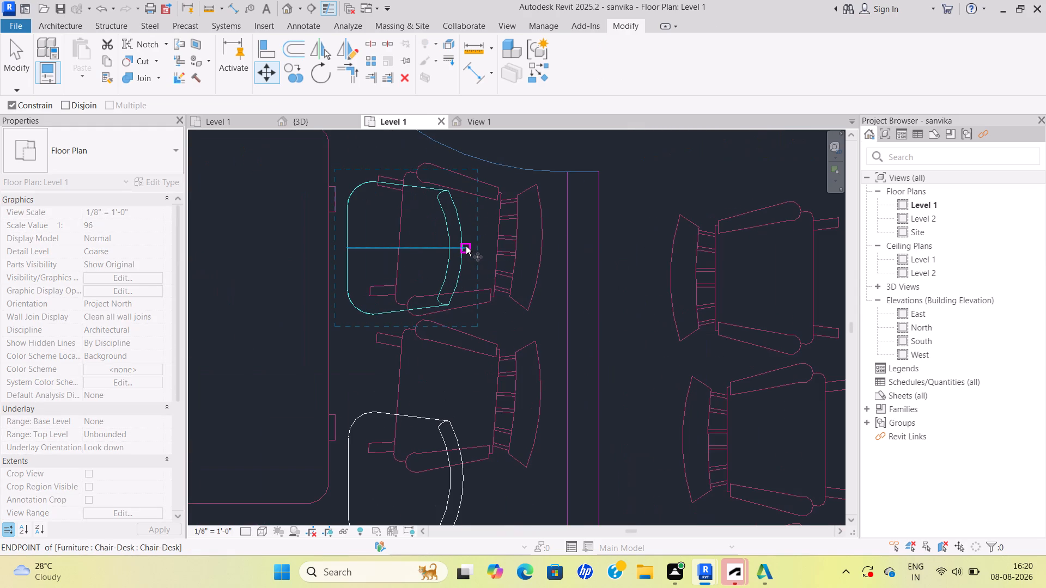
left_click(465, 246)
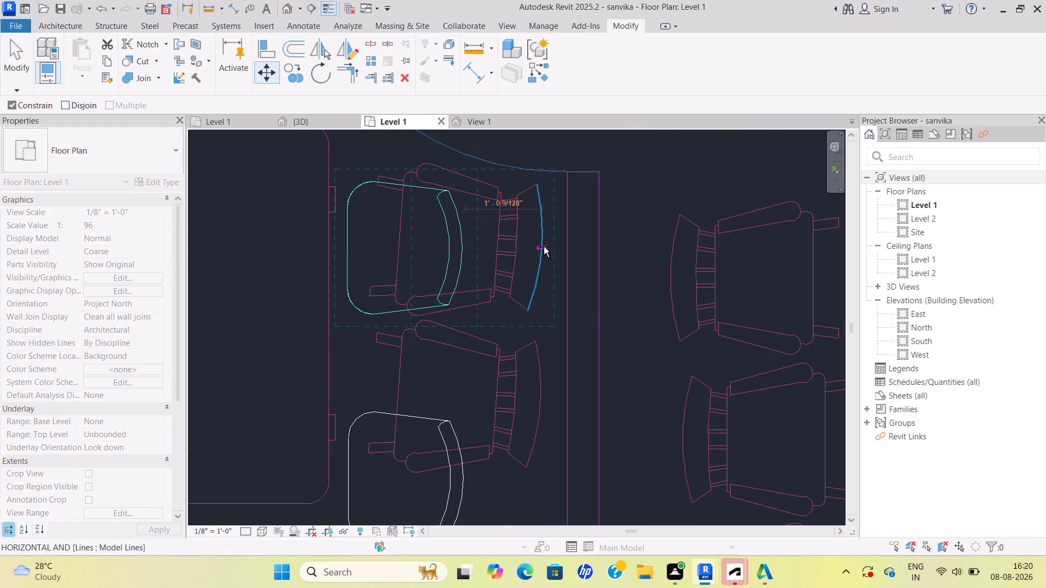
left_click(542, 247)
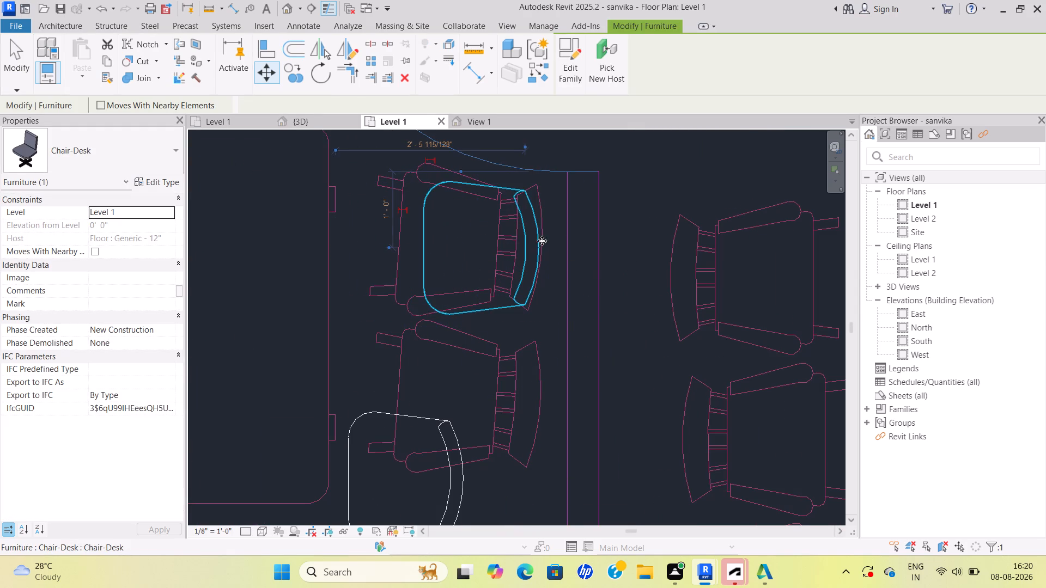
Move one of the coincident lower Chair-Desks in the director room vertically until it lines up with the second drawn chair symbol.
scroll(469, 237, "down", 2)
middle_click_drag(469, 237, 466, 207)
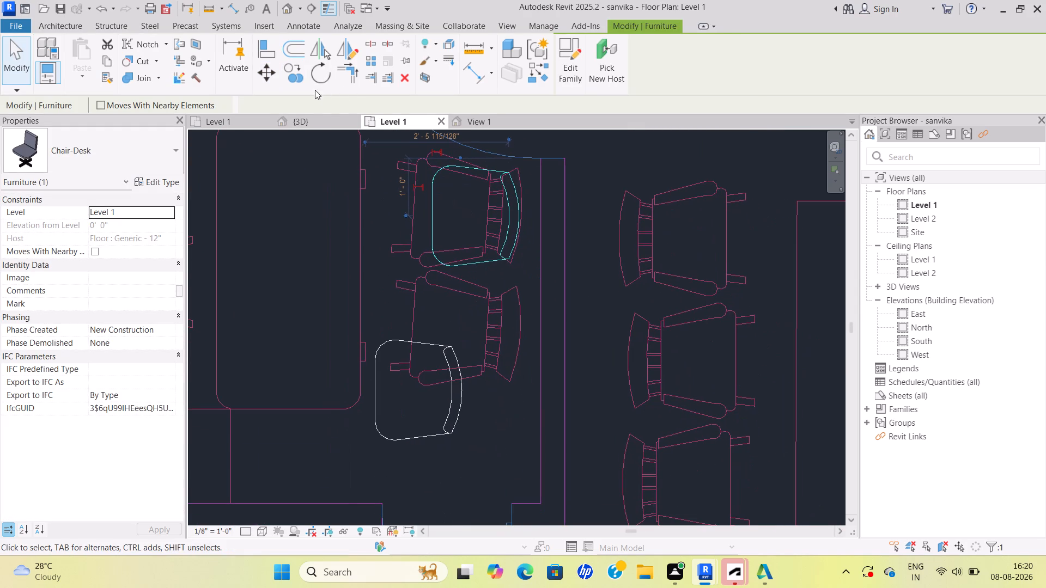
left_click(458, 360)
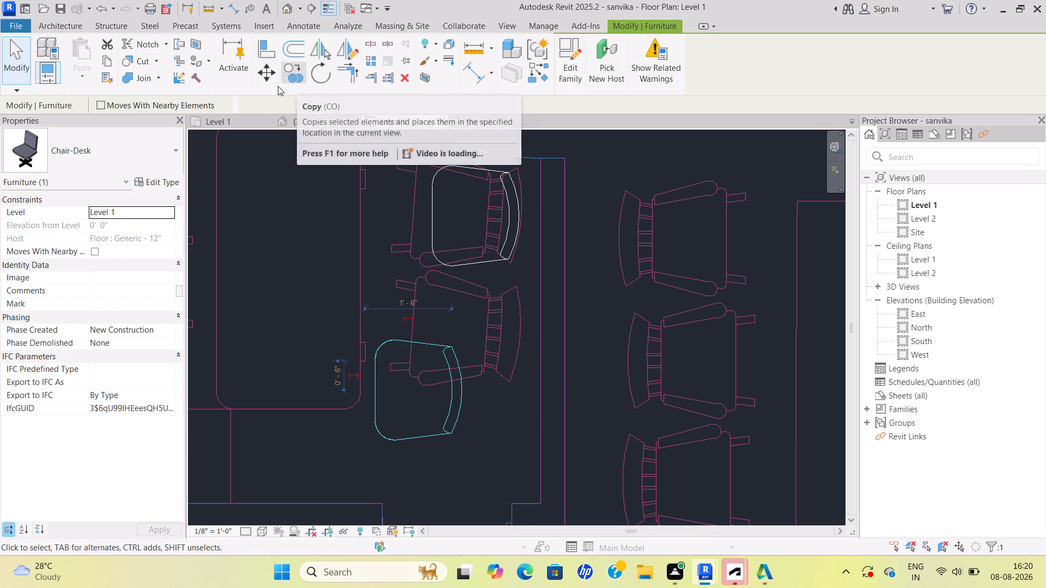
left_click(266, 81)
scroll(487, 417, "up", 4)
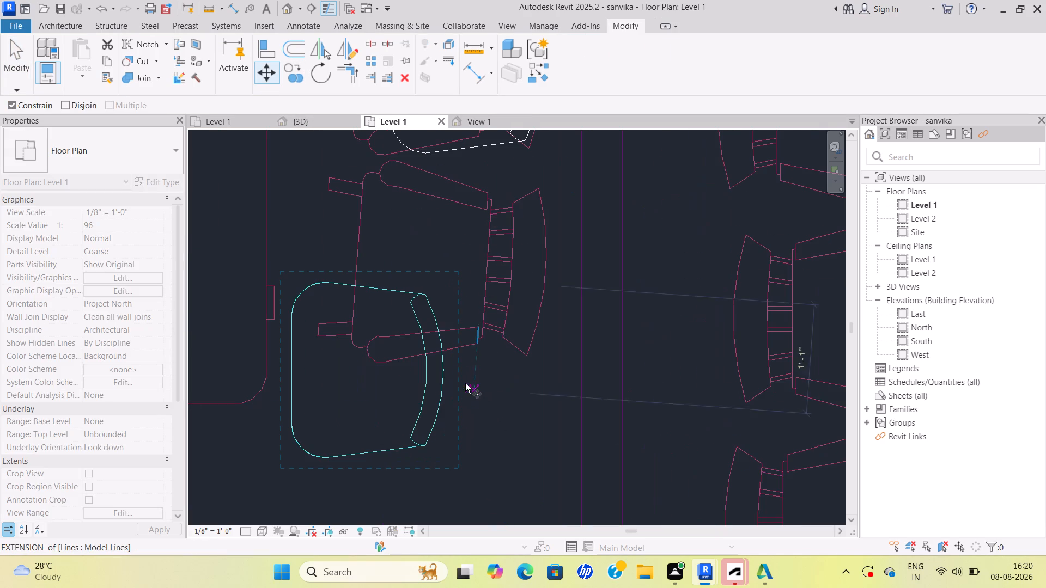
left_click(445, 368)
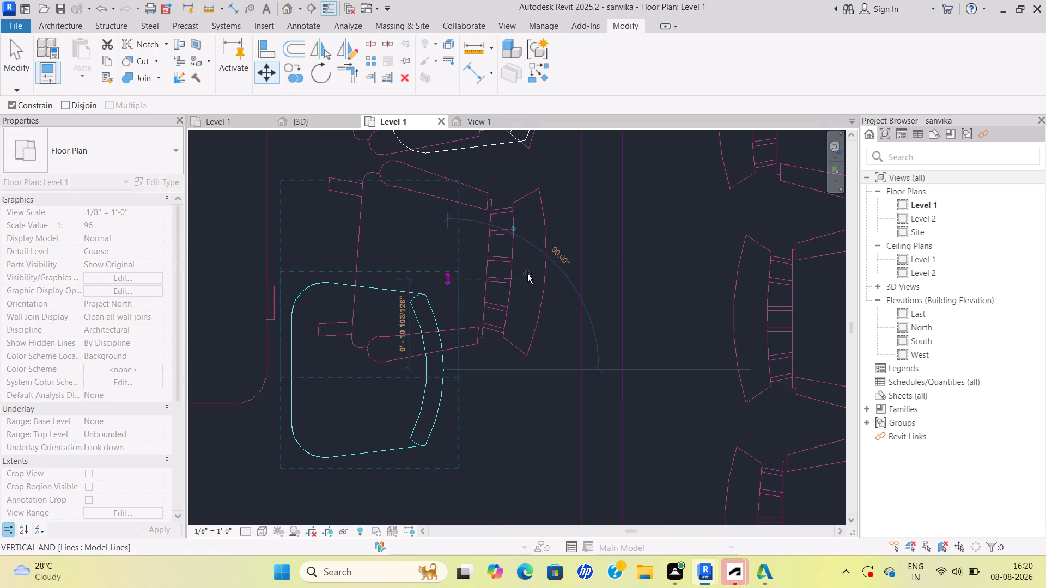
left_click(545, 261)
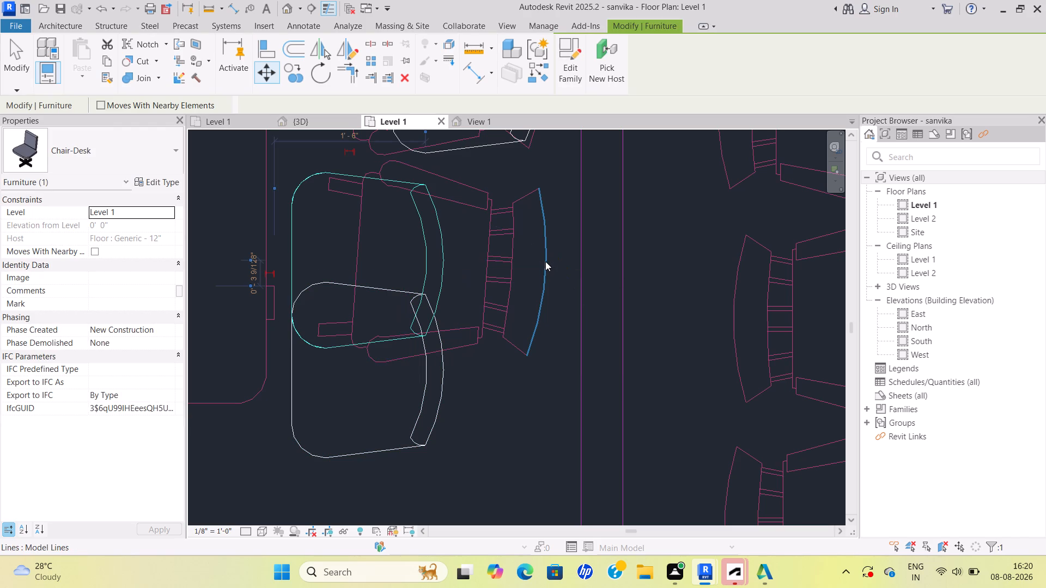
key("Escape")
Delete the duplicate Chair-Desk left below the lower chair symbol in the director room.
scroll(471, 290, "down", 1)
middle_click_drag(478, 294, 504, 338)
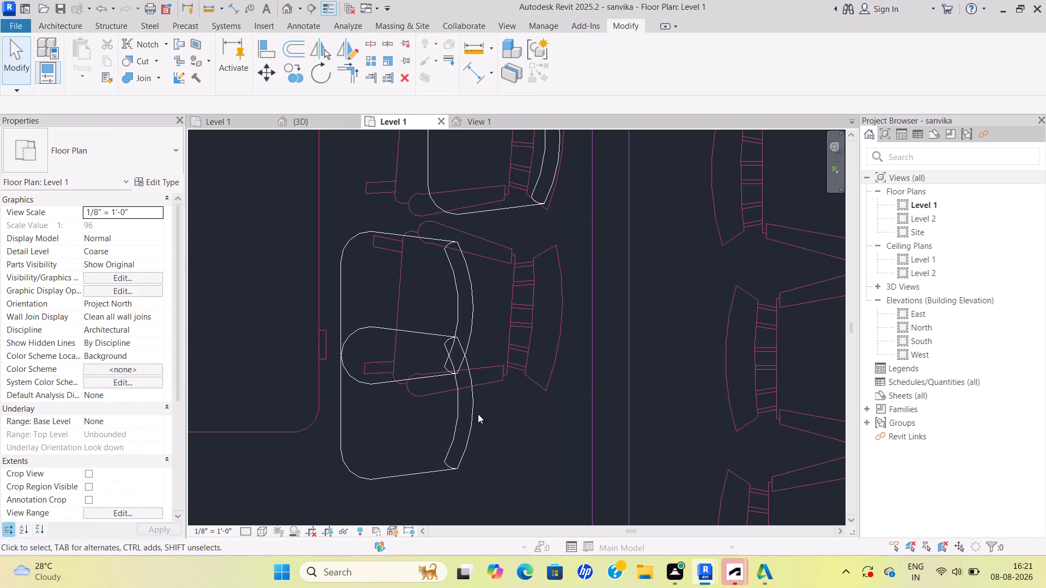
left_click(473, 414)
key("Delete")
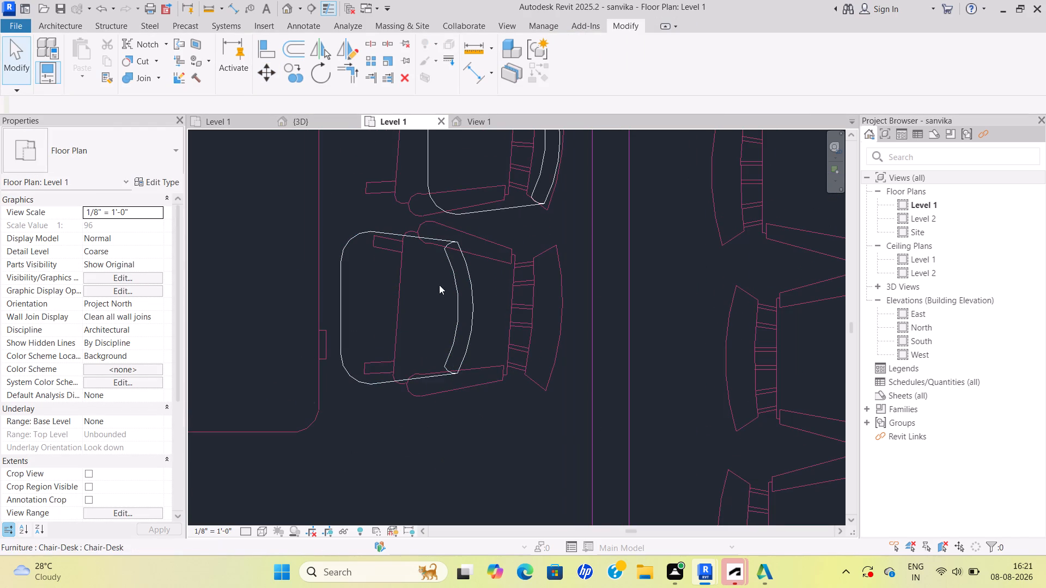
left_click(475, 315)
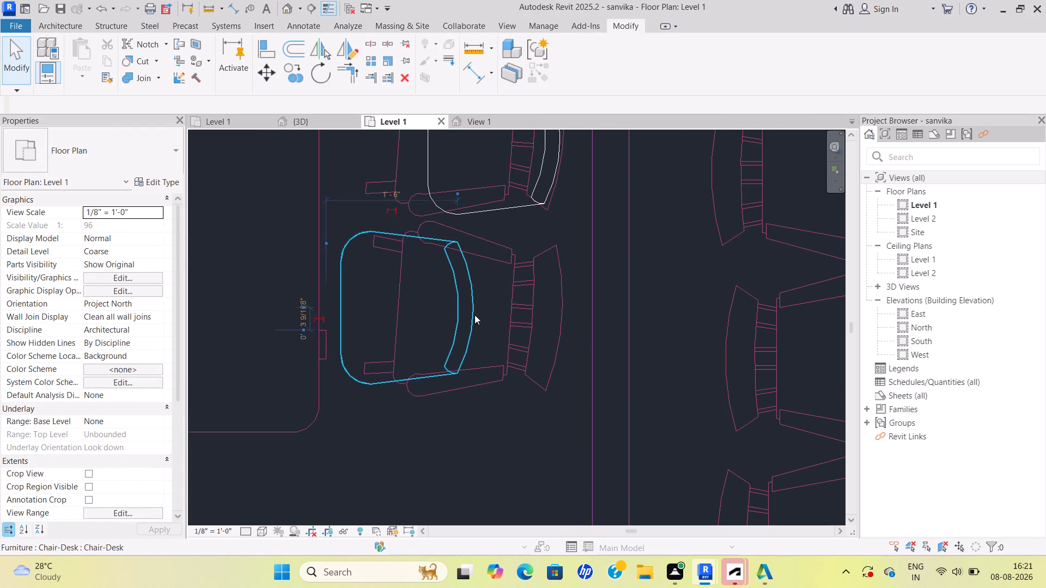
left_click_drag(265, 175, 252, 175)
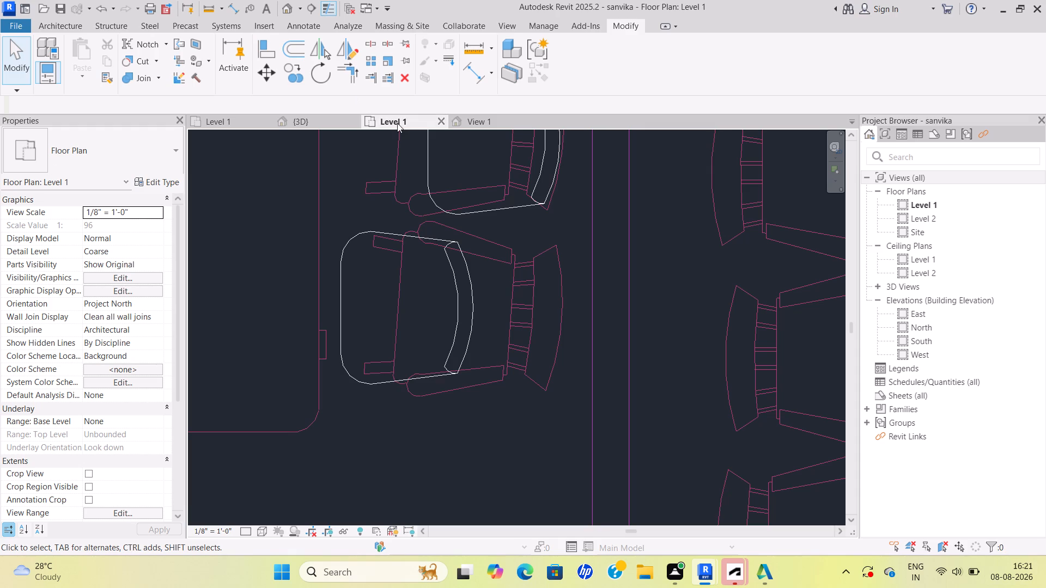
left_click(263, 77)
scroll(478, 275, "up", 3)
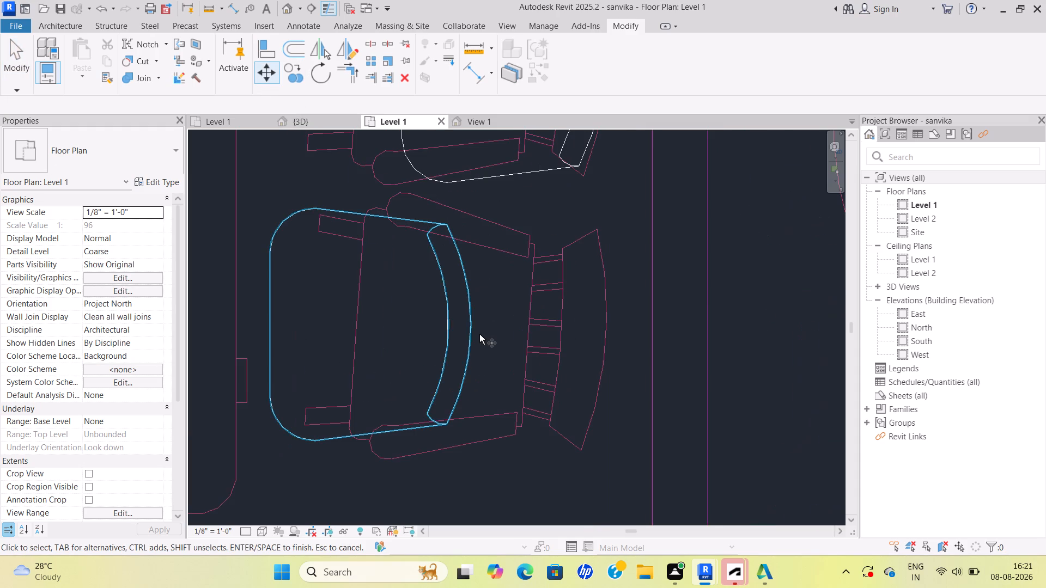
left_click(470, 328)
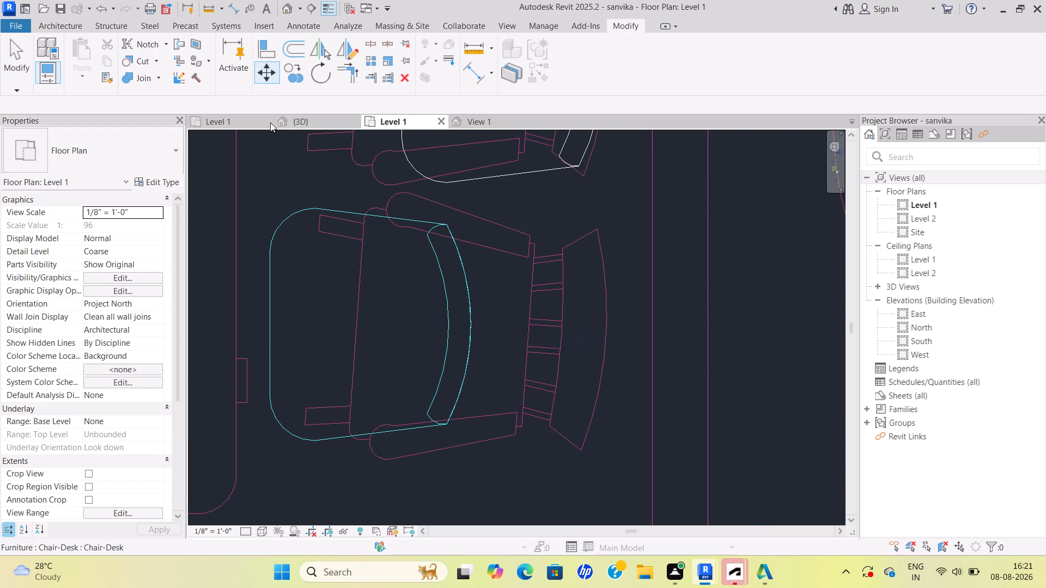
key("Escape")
Move the lower Chair-Desk in the director room horizontally about 1'-0" until its back meets the drawn symbol's backrest.
left_click(470, 301)
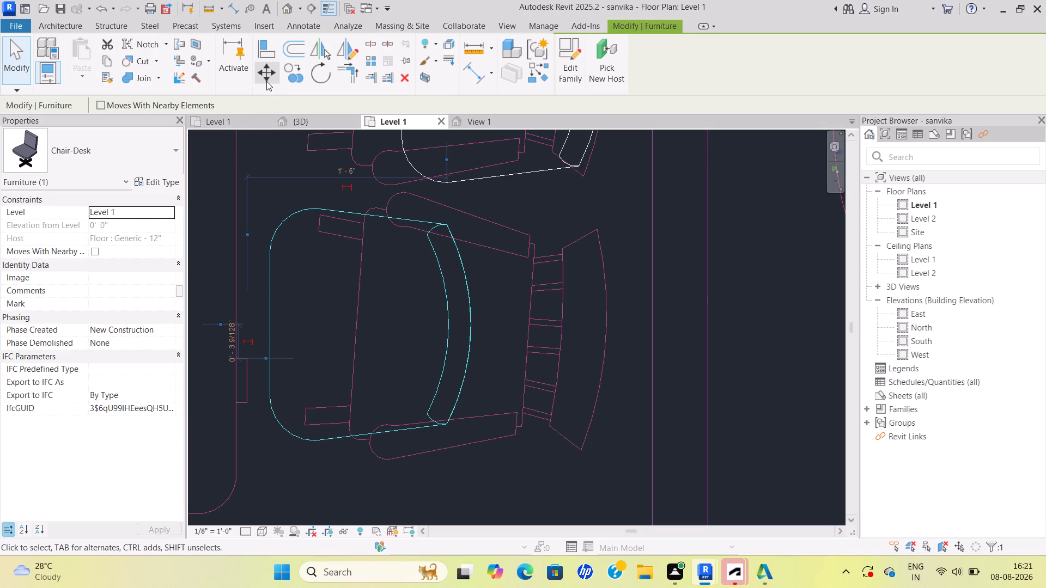
left_click(266, 80)
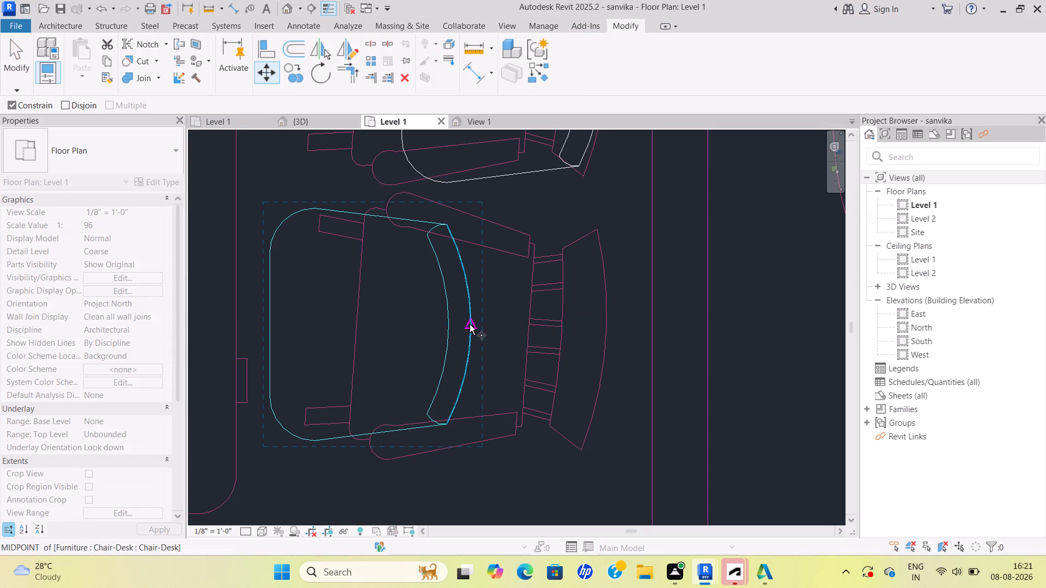
left_click(470, 324)
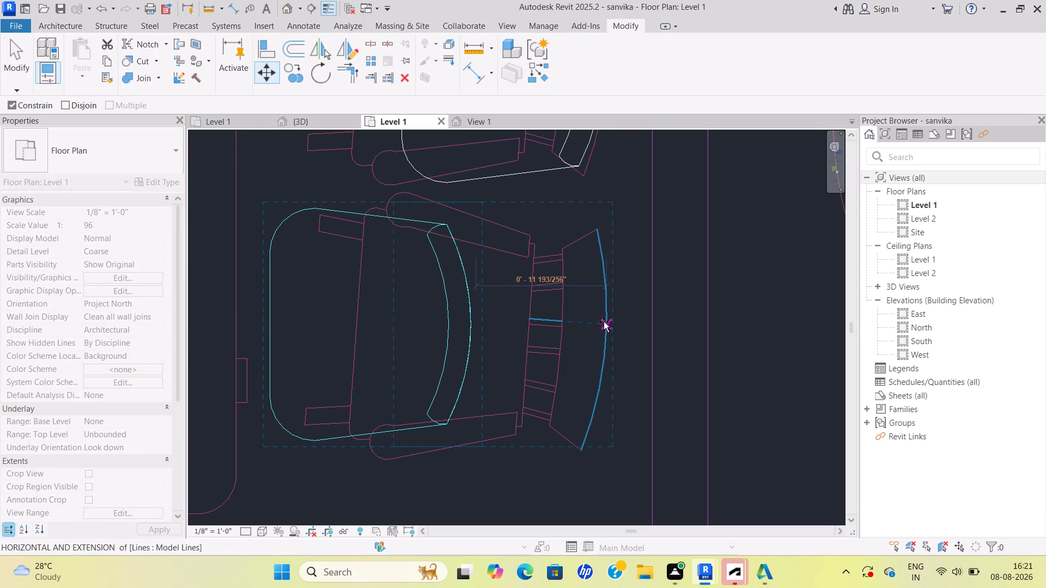
left_click(604, 322)
key("Escape")
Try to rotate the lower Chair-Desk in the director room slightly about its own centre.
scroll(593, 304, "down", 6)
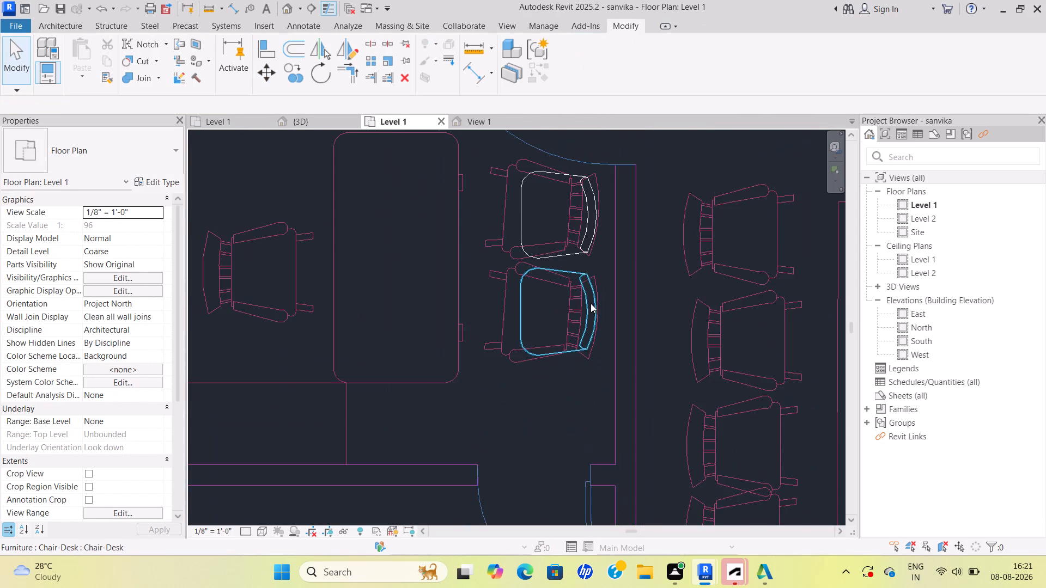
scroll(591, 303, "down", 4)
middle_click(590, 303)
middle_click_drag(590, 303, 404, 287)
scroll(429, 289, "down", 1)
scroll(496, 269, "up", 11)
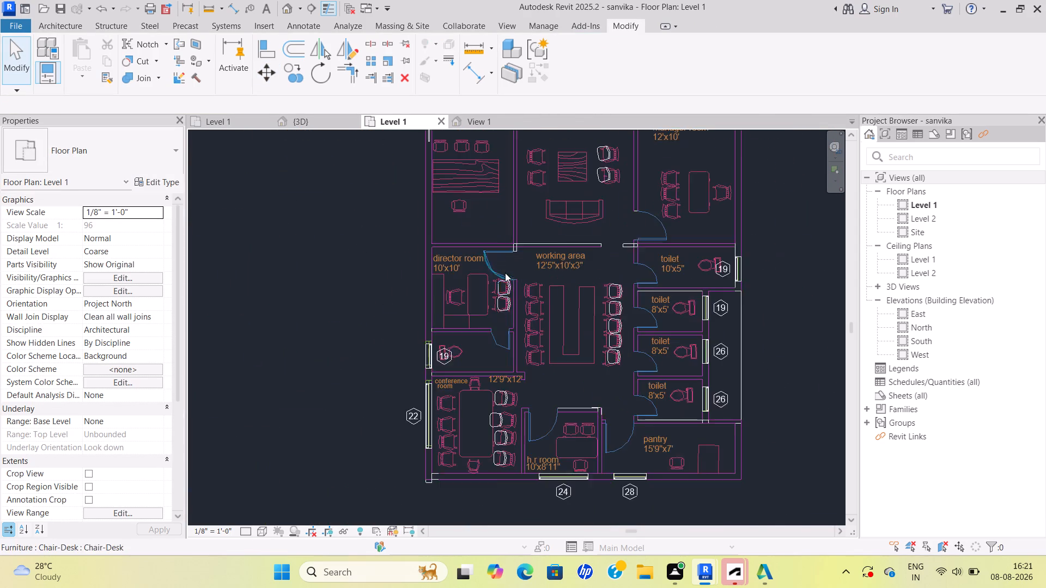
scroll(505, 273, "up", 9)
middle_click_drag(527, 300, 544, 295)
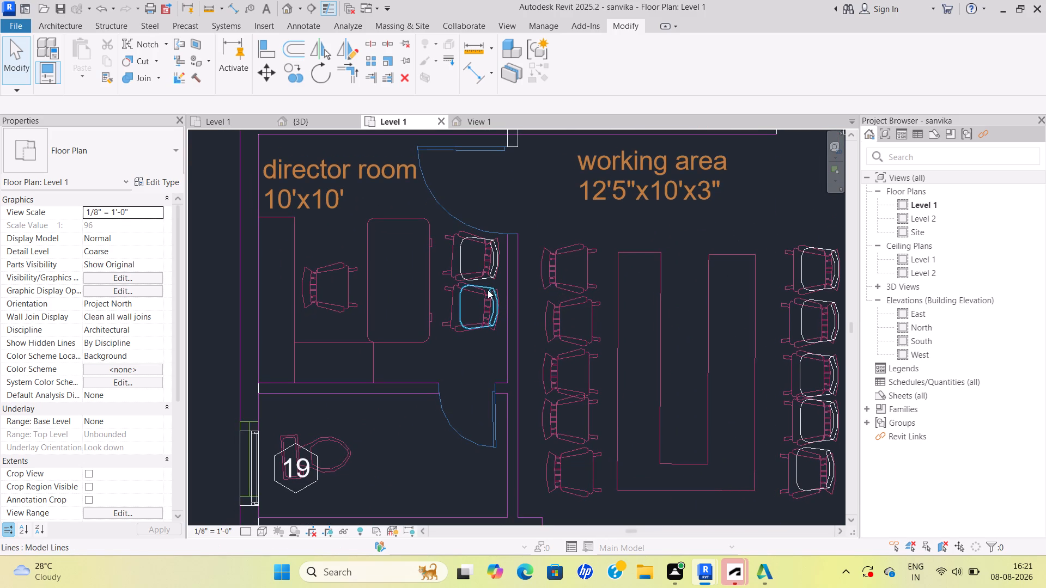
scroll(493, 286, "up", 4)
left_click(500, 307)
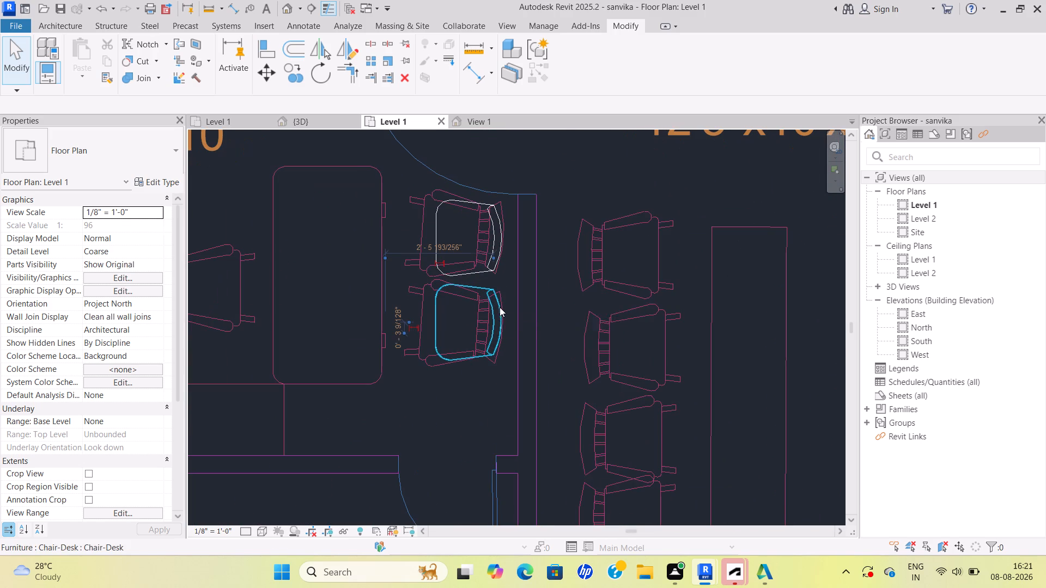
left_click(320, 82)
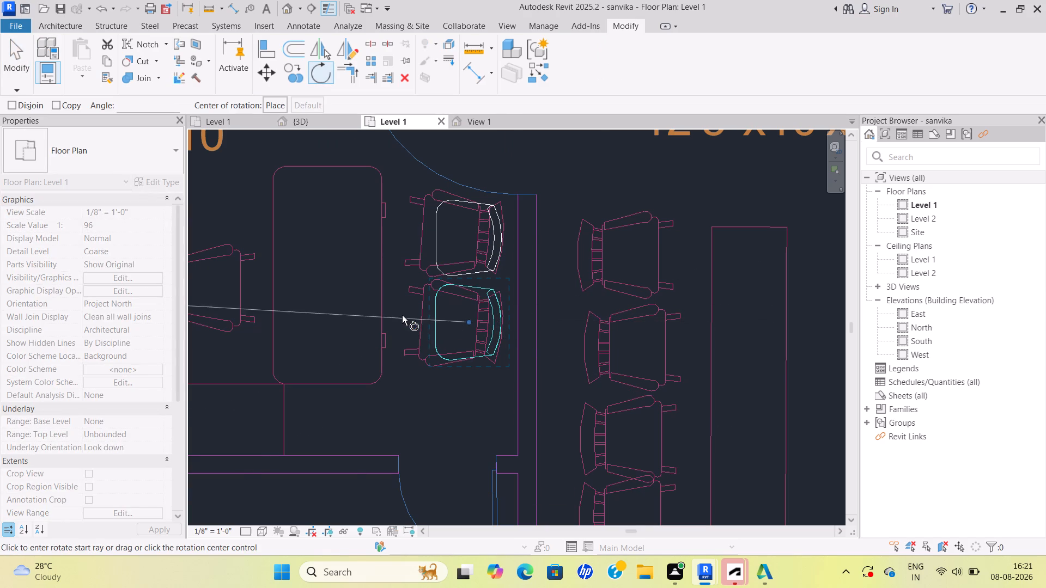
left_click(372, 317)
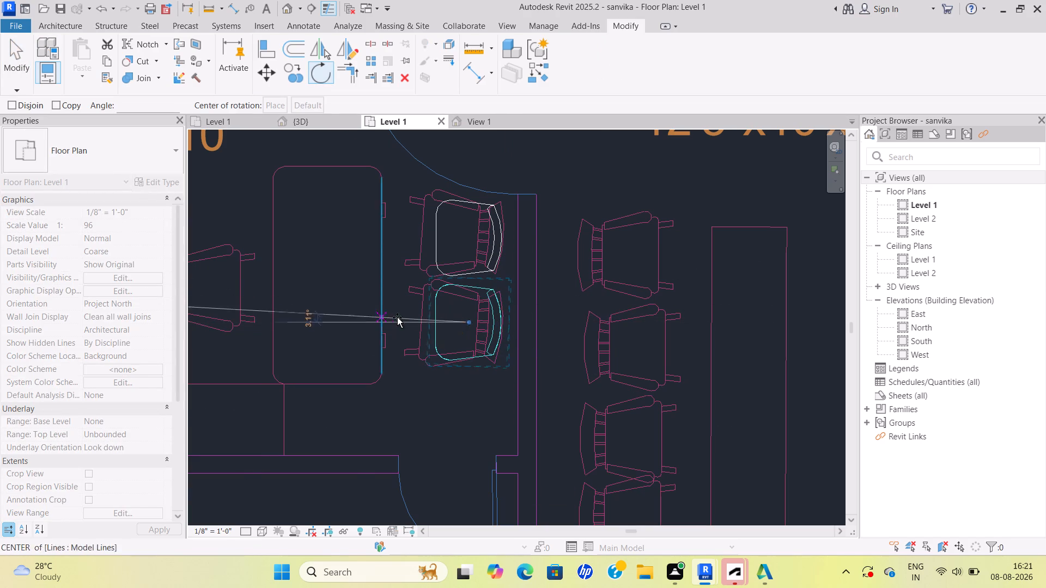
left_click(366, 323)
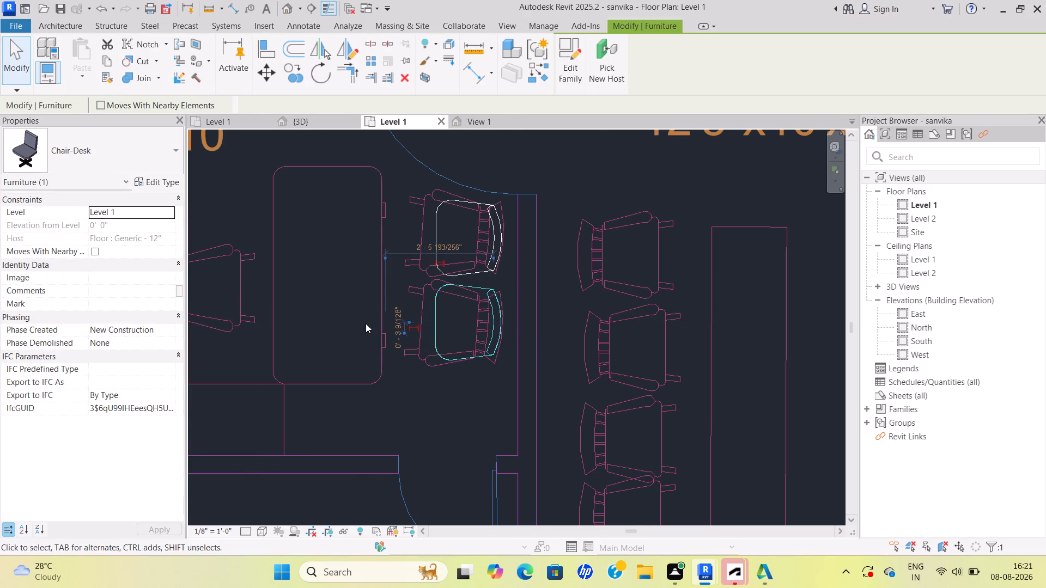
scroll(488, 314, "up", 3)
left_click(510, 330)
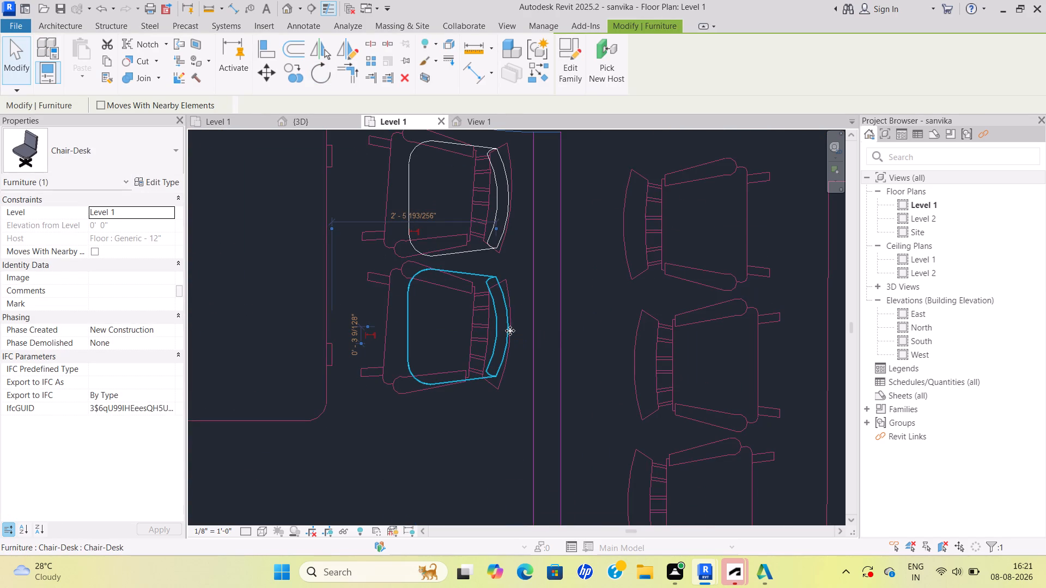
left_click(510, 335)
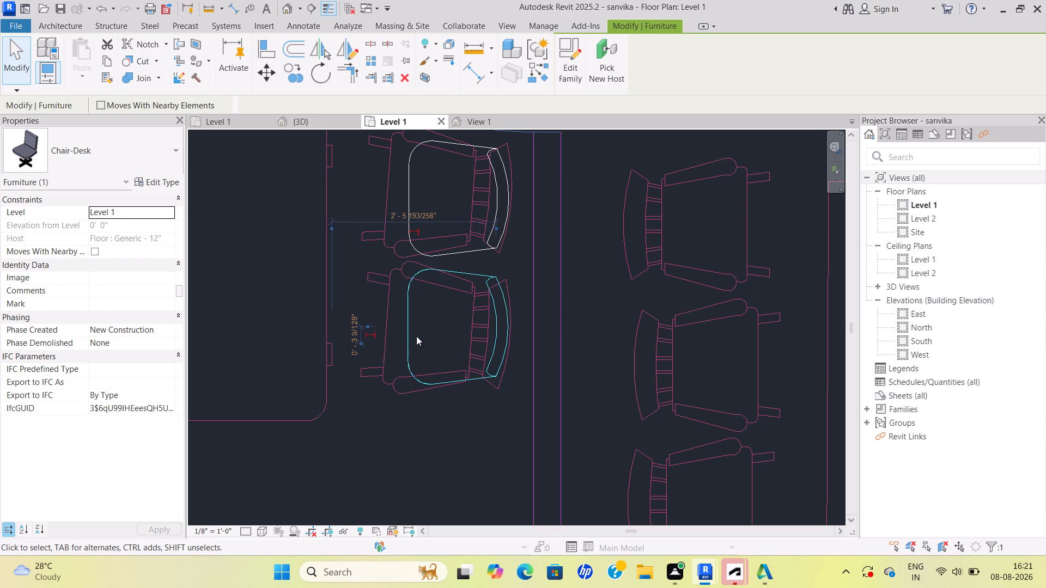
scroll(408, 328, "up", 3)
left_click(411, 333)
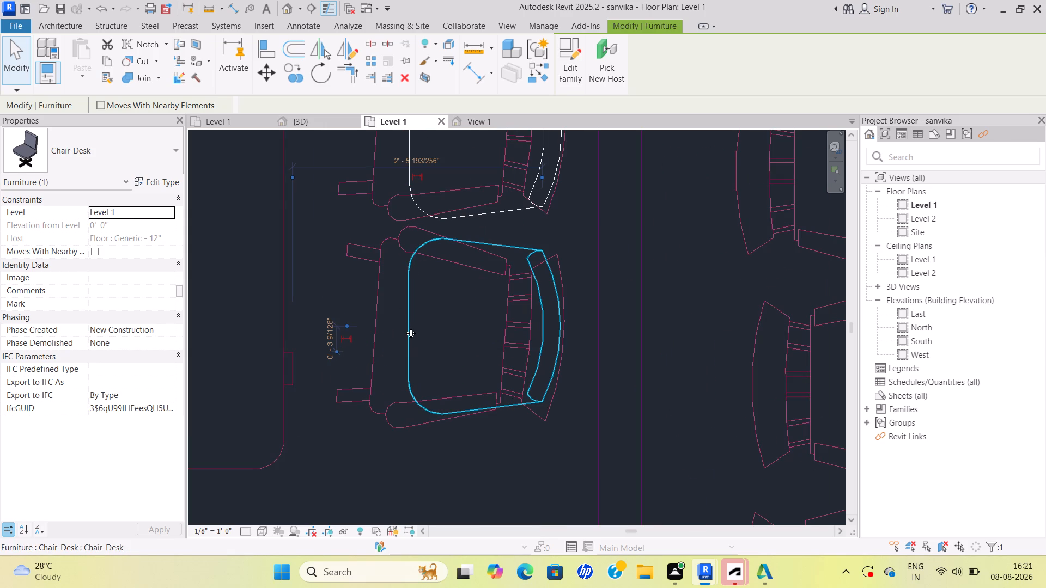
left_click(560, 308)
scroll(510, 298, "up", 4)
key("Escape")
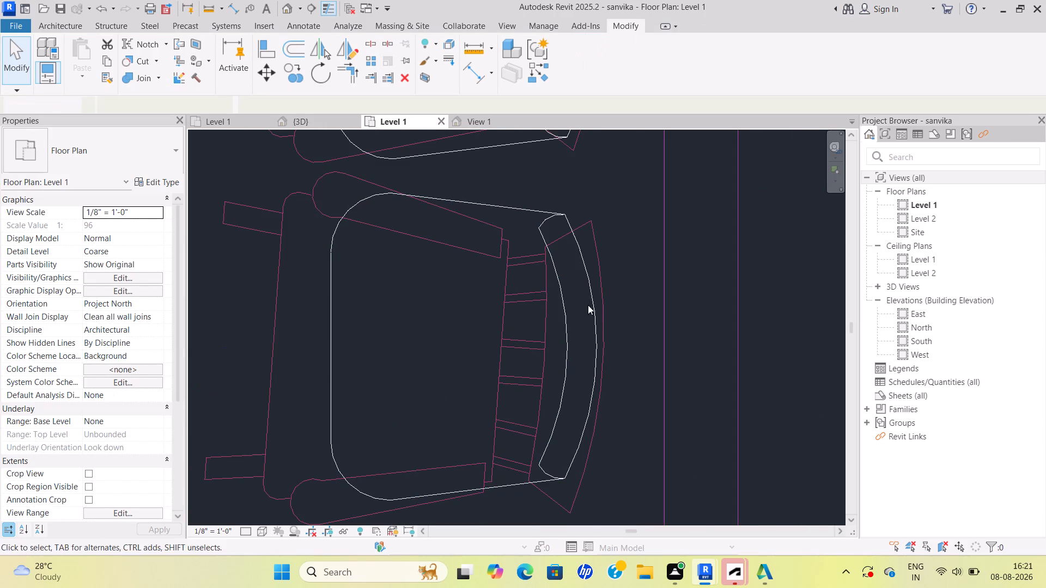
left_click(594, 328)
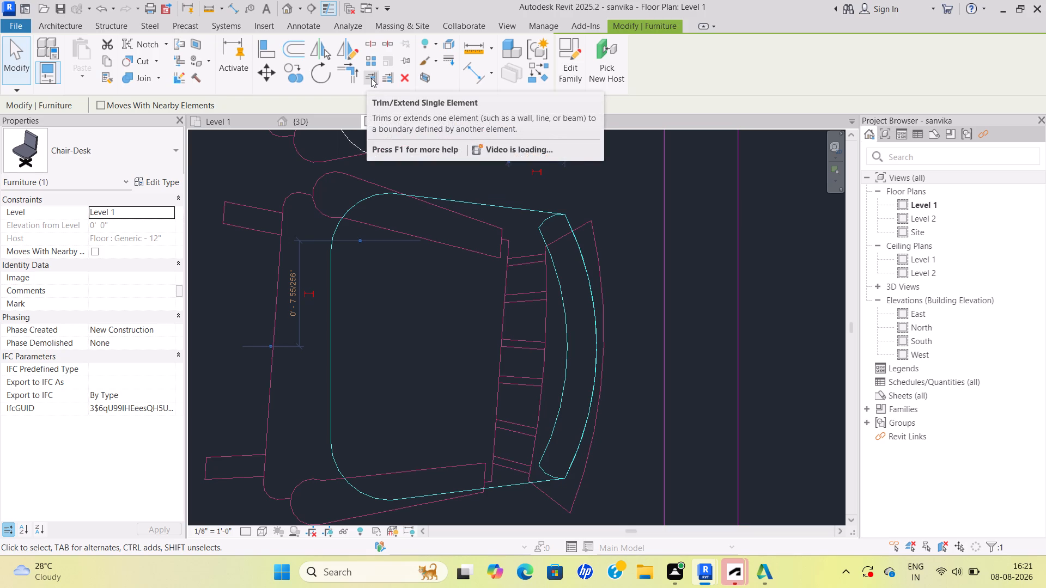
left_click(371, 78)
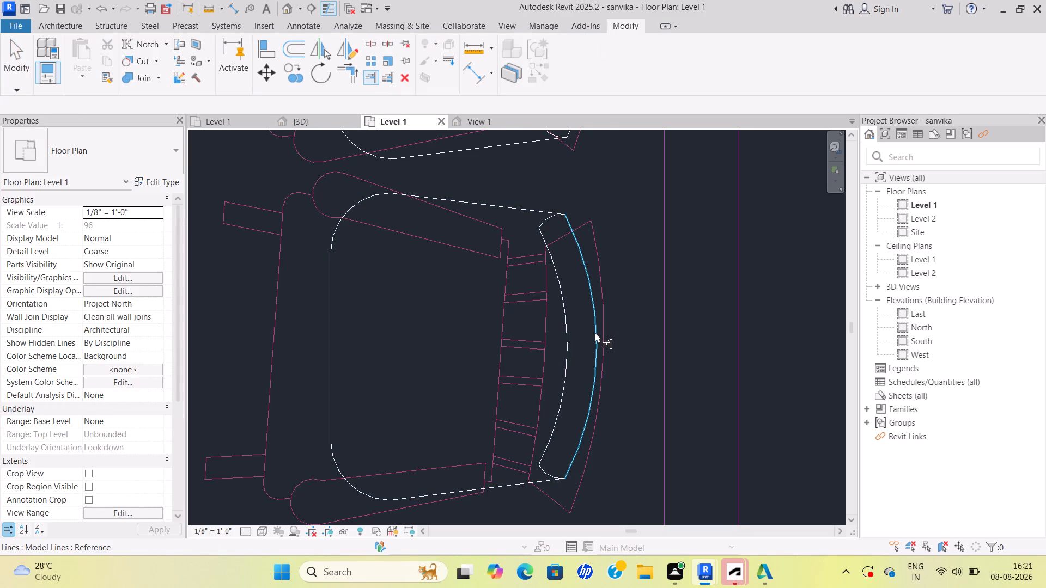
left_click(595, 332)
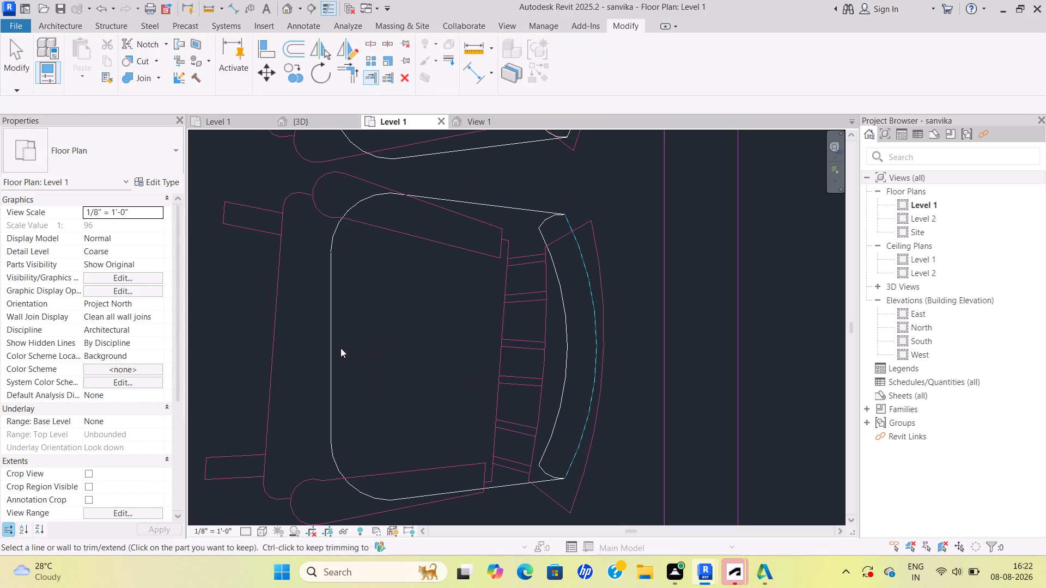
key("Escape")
Review how the Chair-Desks sit on the drawn chair symbols in the director room and the adjoining working area.
scroll(594, 344, "down", 8)
middle_click(583, 336)
middle_click(583, 337)
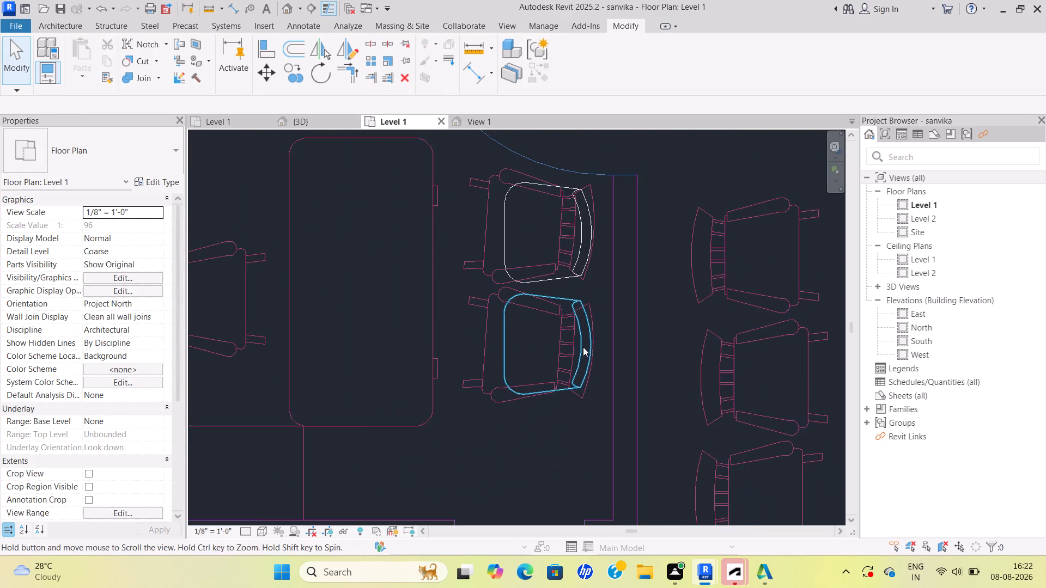
middle_click_drag(562, 327, 548, 372)
scroll(562, 347, "down", 1)
scroll(557, 366, "up", 1)
scroll(556, 362, "down", 1)
middle_click_drag(554, 360, 430, 296)
scroll(427, 295, "down", 1)
scroll(578, 335, "down", 4)
middle_click_drag(565, 322, 548, 325)
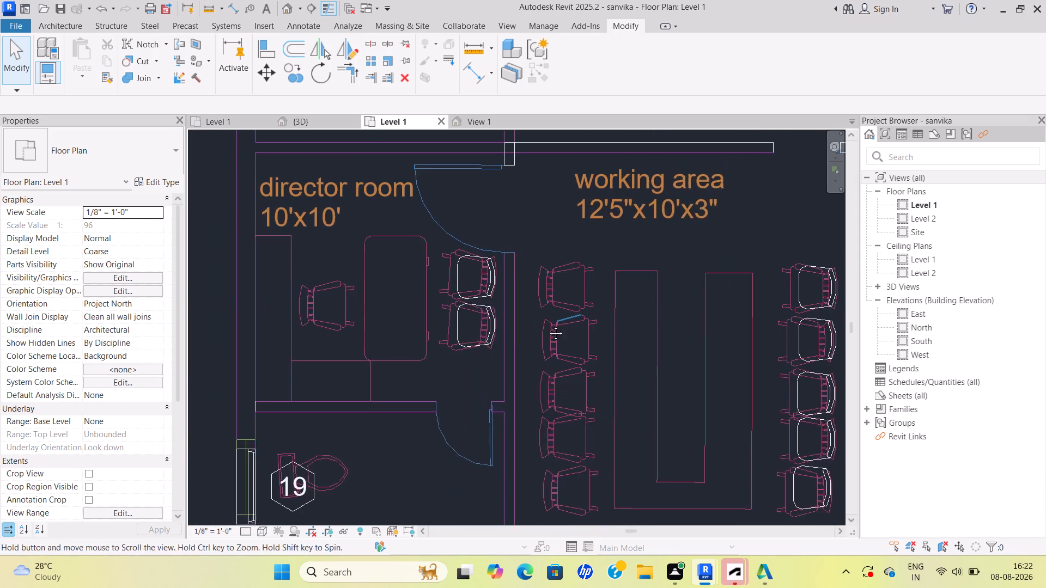
middle_click_drag(548, 325, 538, 330)
scroll(530, 315, "up", 2)
key("Escape")
key("Escape")
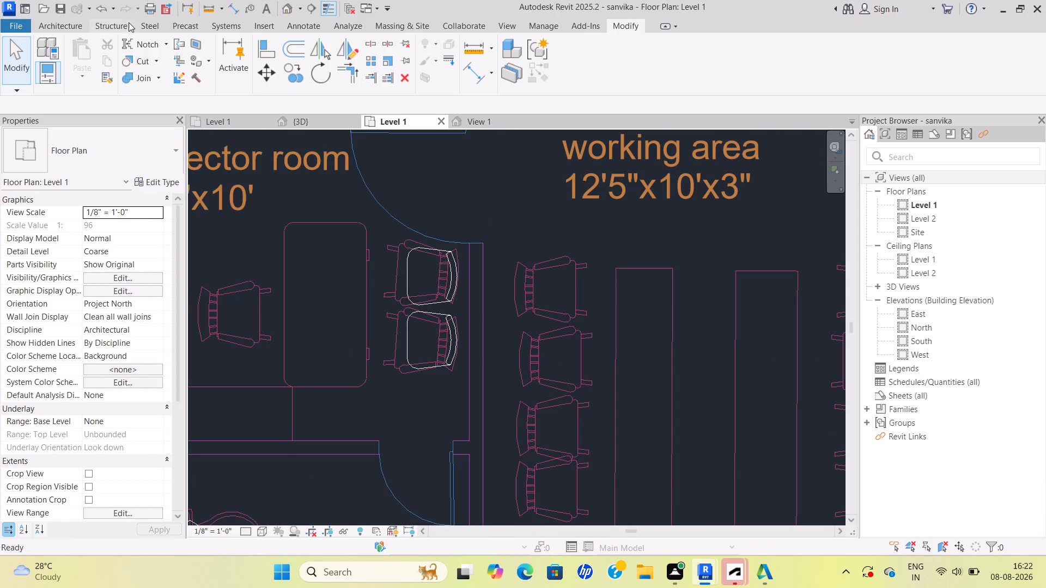
Start placing a component and load the Chair-Desk family from the Seating folder.
left_click(270, 20)
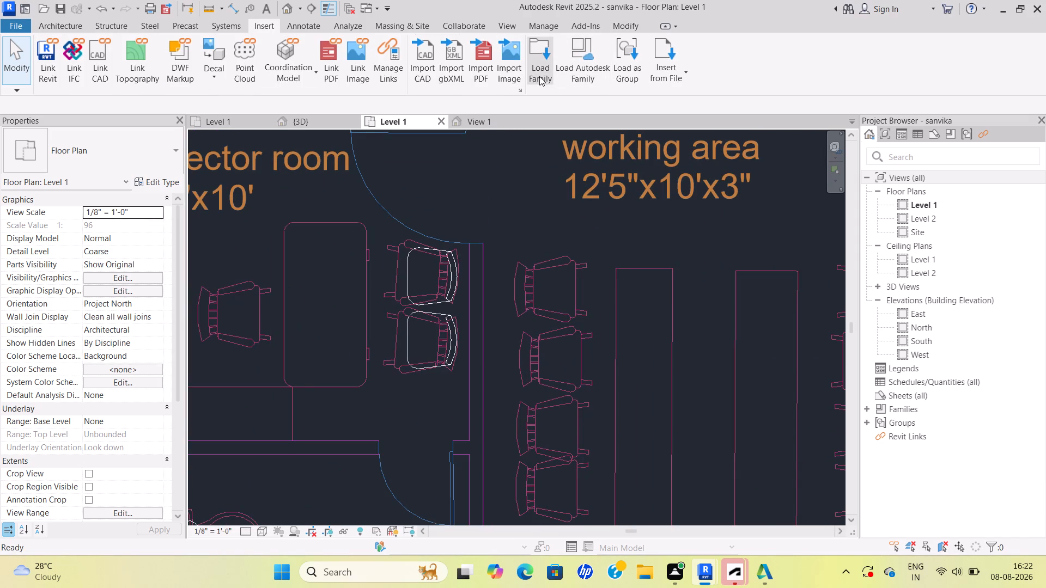
left_click(274, 24)
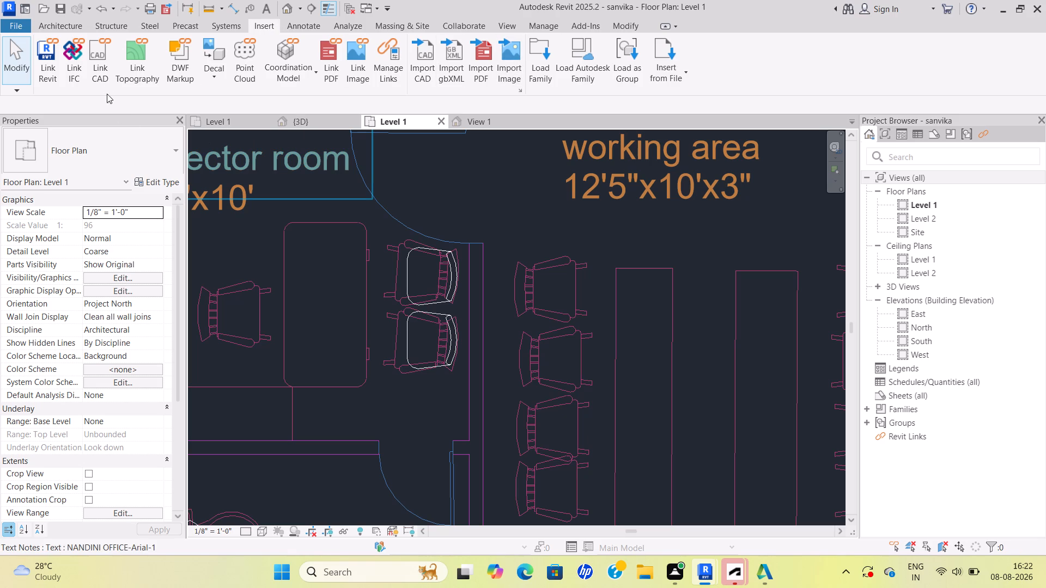
left_click(63, 22)
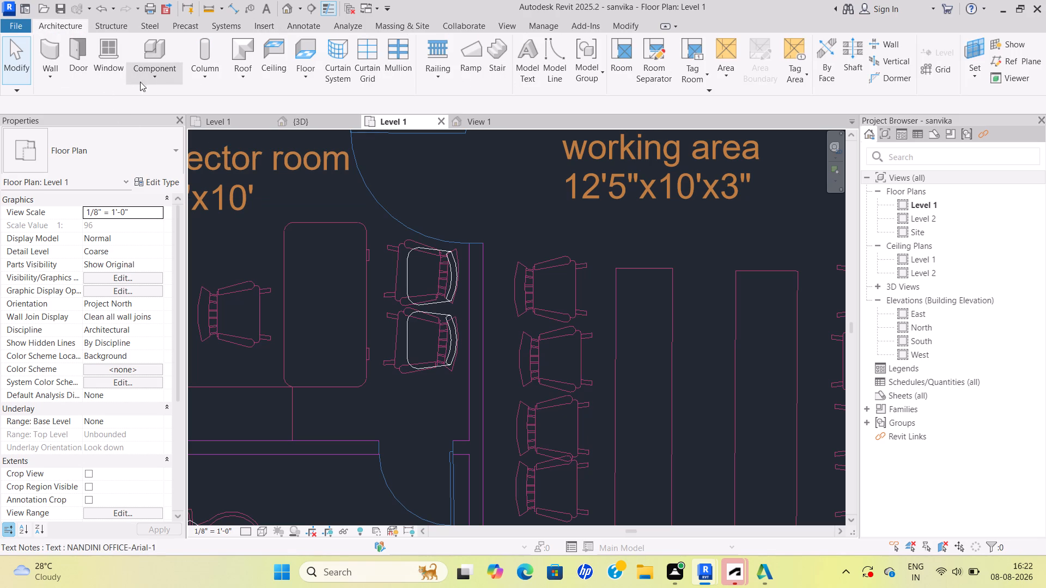
left_click(155, 78)
left_click(185, 99)
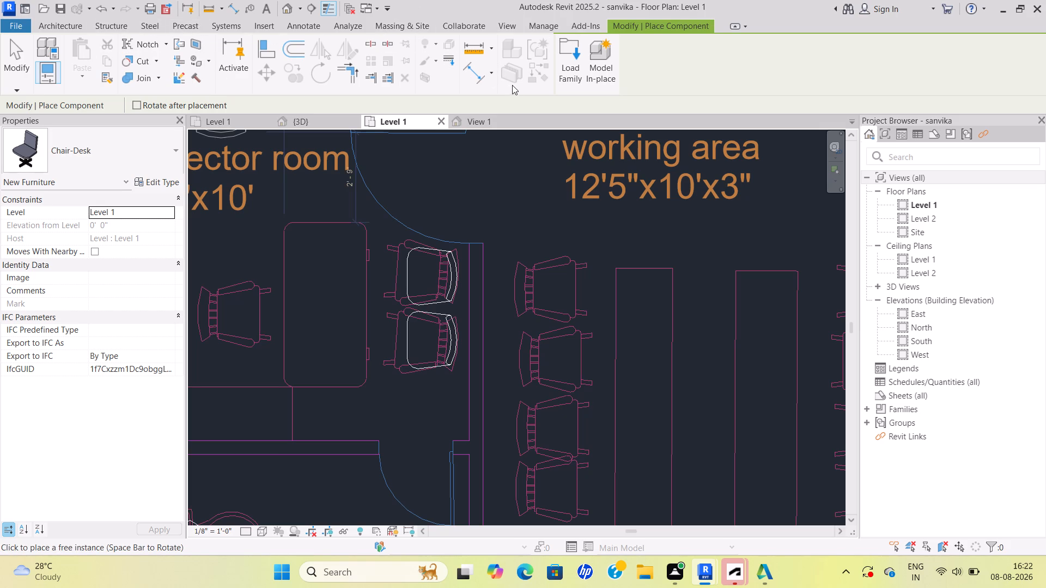
left_click(564, 72)
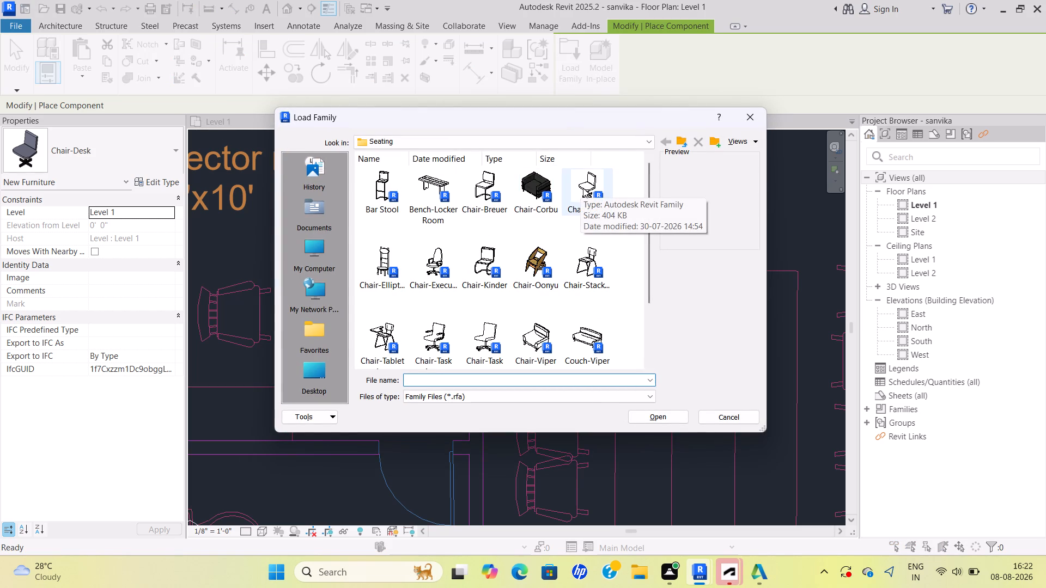
left_click_drag(585, 185, 588, 189)
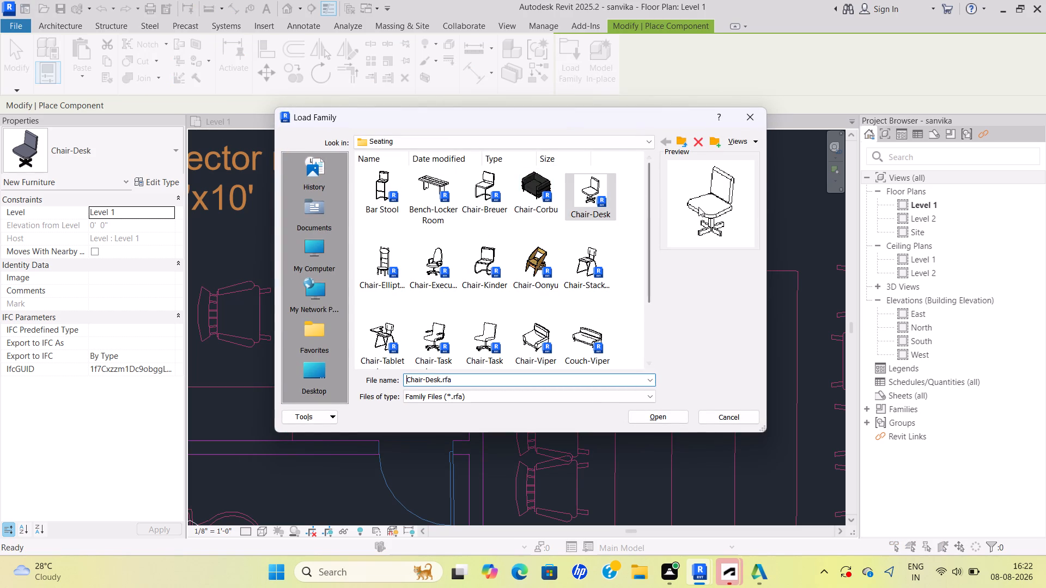
left_click(660, 417)
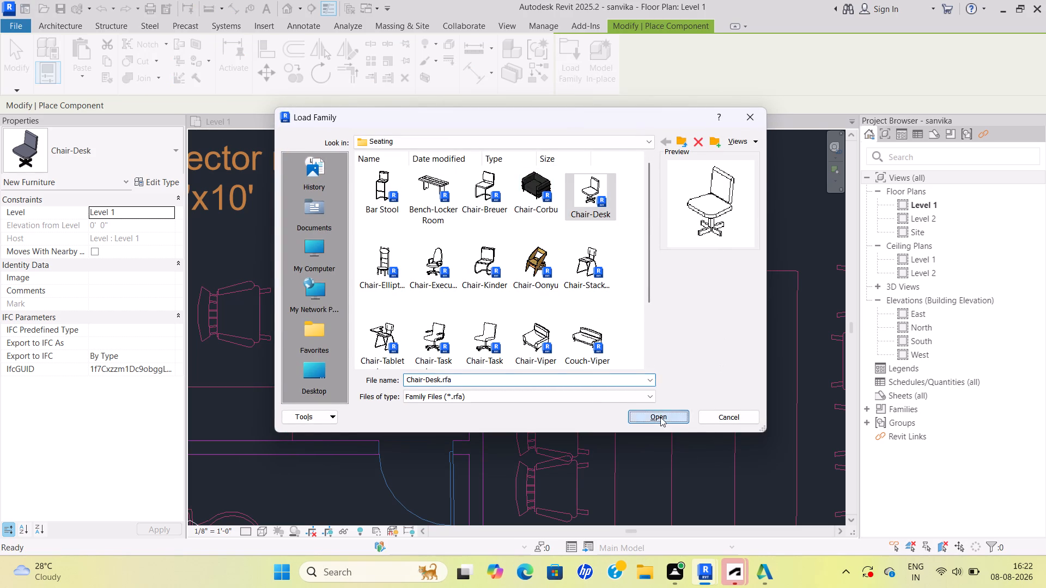
Place a Chair-Desk on the single chair symbol behind the director's desk, rotated so its backrest matches the drawn one.
scroll(234, 363, "down", 1)
middle_click_drag(238, 363, 446, 372)
scroll(415, 353, "up", 4)
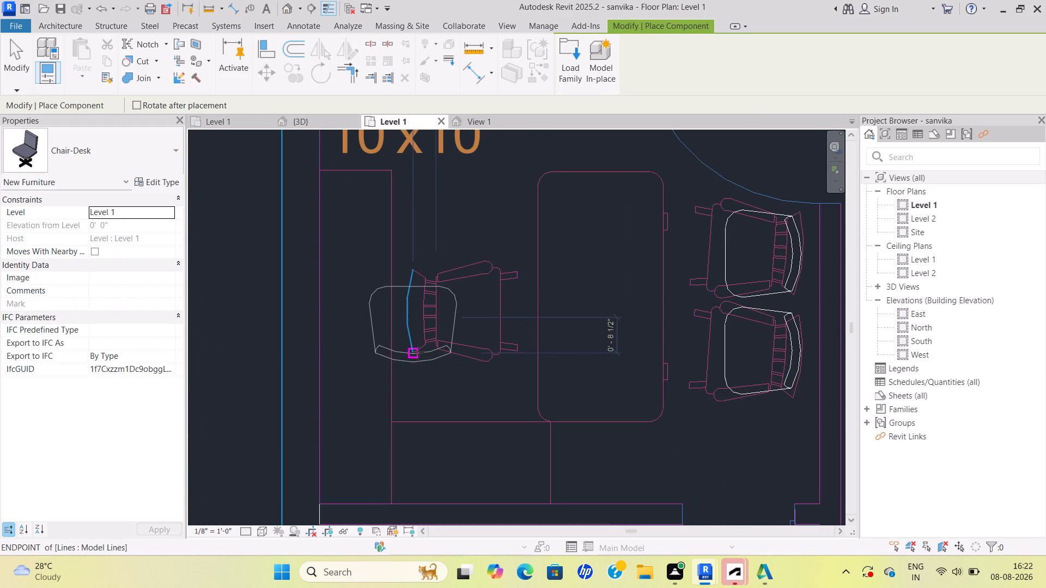
key("space")
key("space")
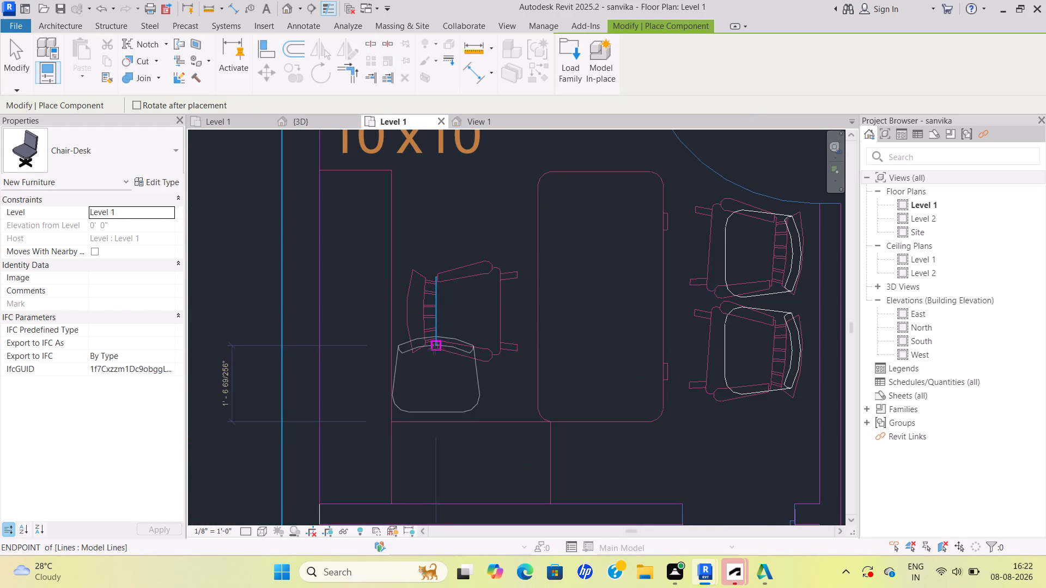
key("space")
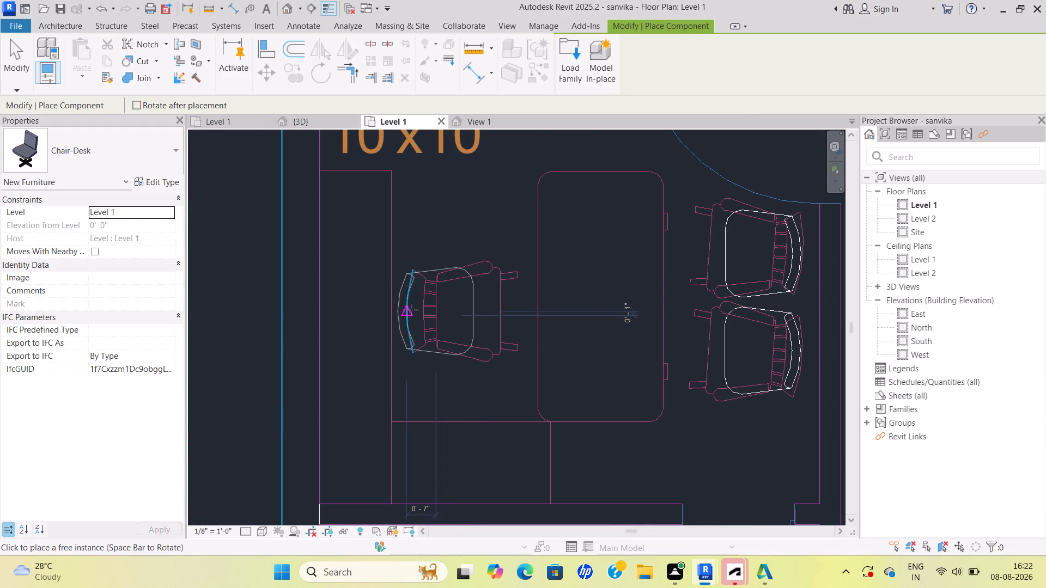
left_click(416, 304)
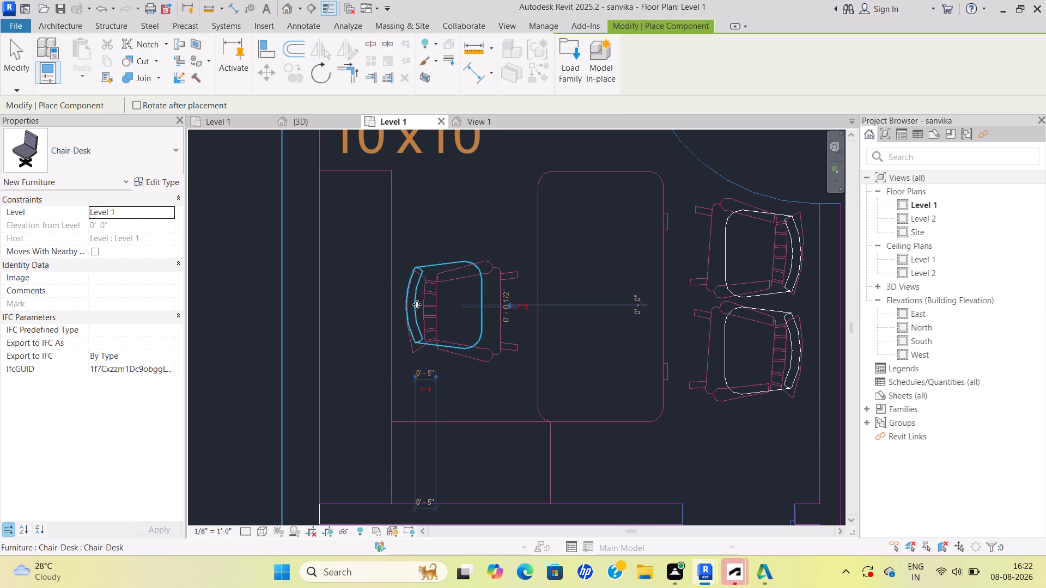
Place a Chair-Desk on the topmost chair symbol of the working area's row nearest the director room.
scroll(528, 357, "down", 4)
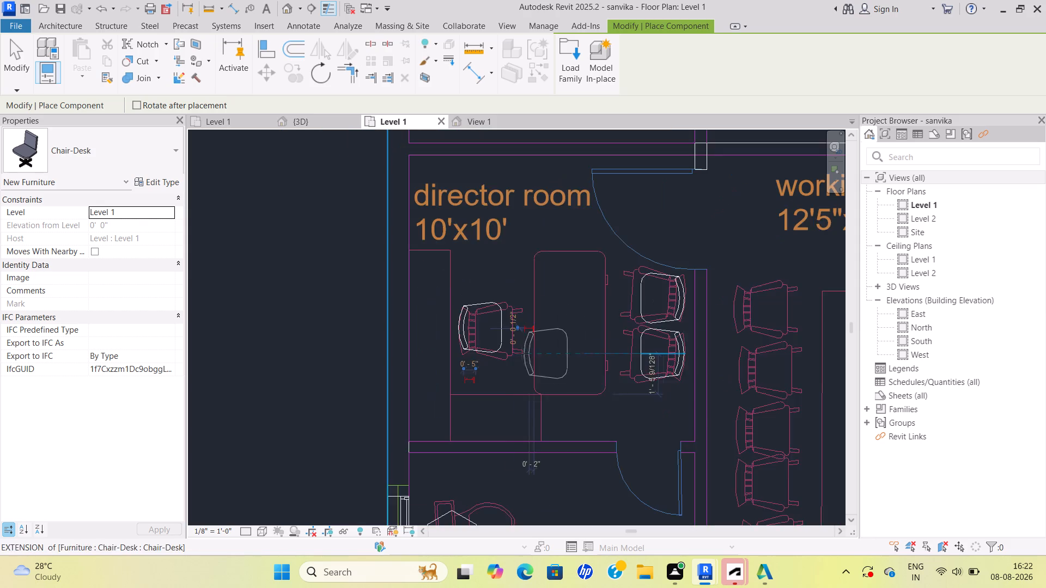
middle_click_drag(506, 339, 430, 268)
scroll(465, 316, "down", 2)
middle_click_drag(448, 296, 375, 273)
scroll(376, 274, "up", 1)
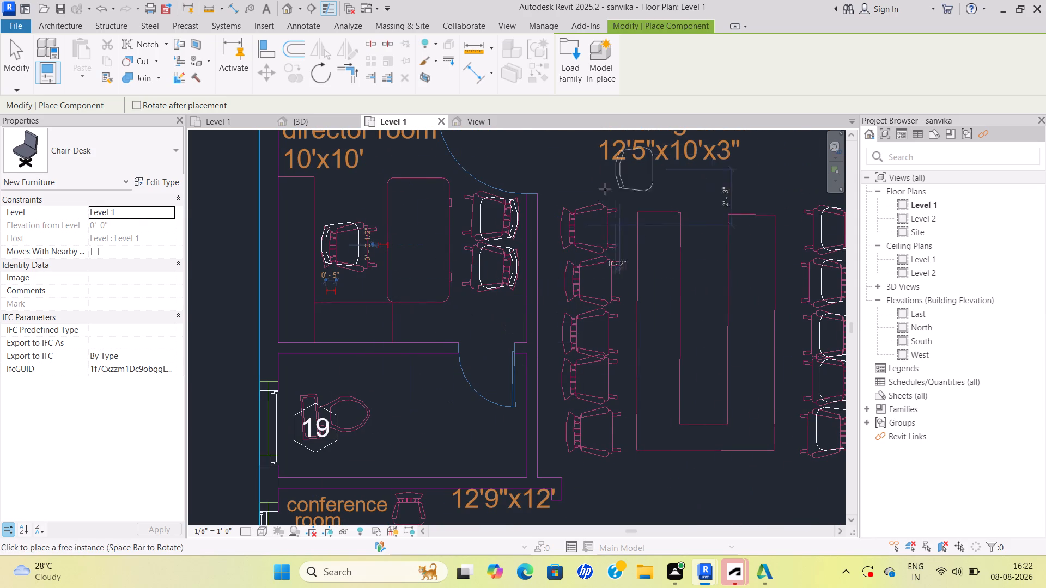
scroll(596, 201, "up", 8)
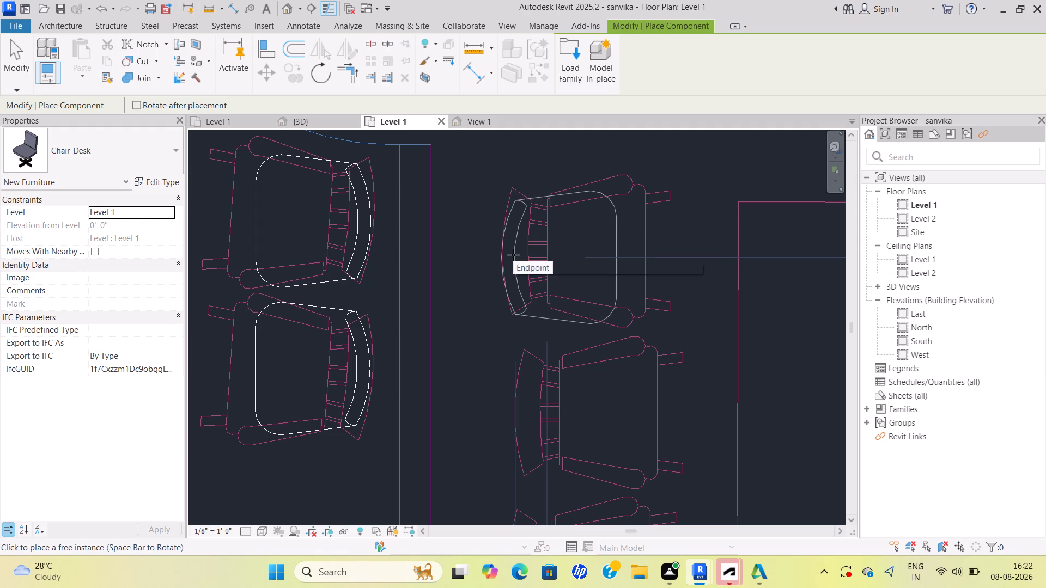
left_click(513, 255)
Place Chair-Desks on the second and third chair symbols of the working area's row nearest the director room.
scroll(574, 377, "up", 1)
scroll(573, 381, "down", 3)
scroll(573, 382, "up", 1)
middle_click_drag(573, 381, 541, 268)
scroll(569, 374, "down", 1)
left_click(532, 326)
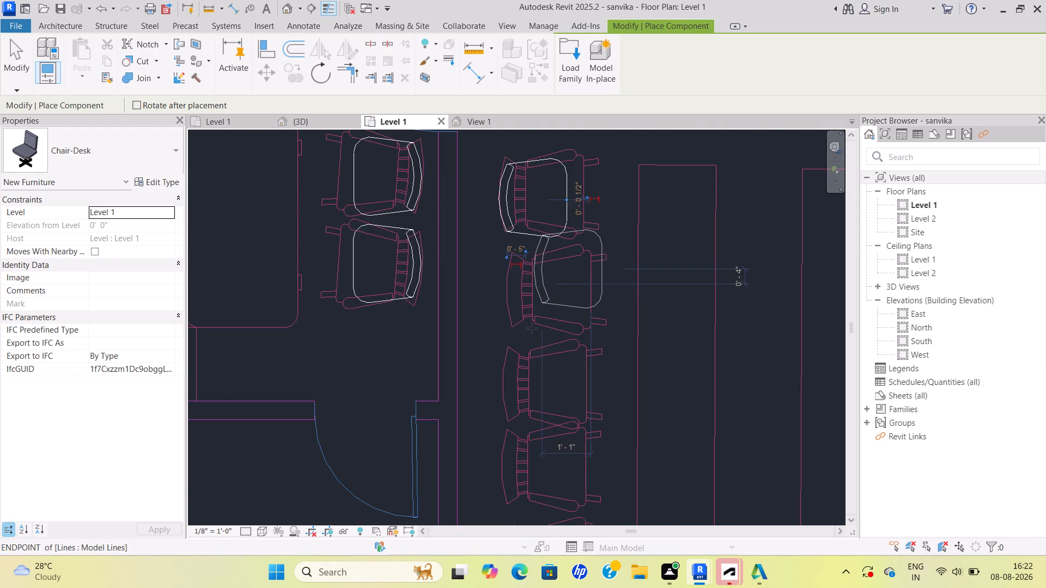
scroll(532, 328, "up", 4)
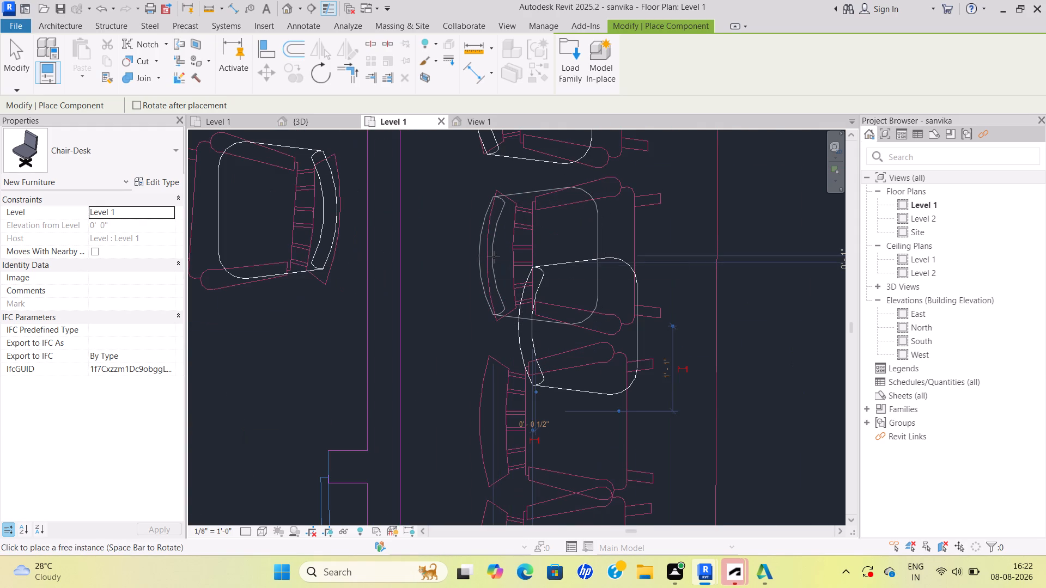
left_click(497, 256)
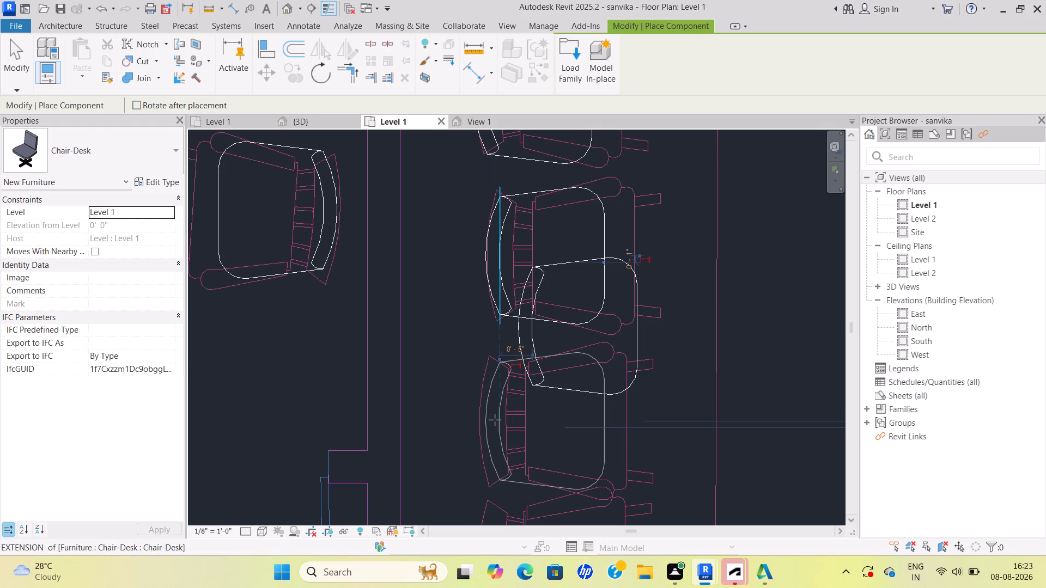
left_click(494, 420)
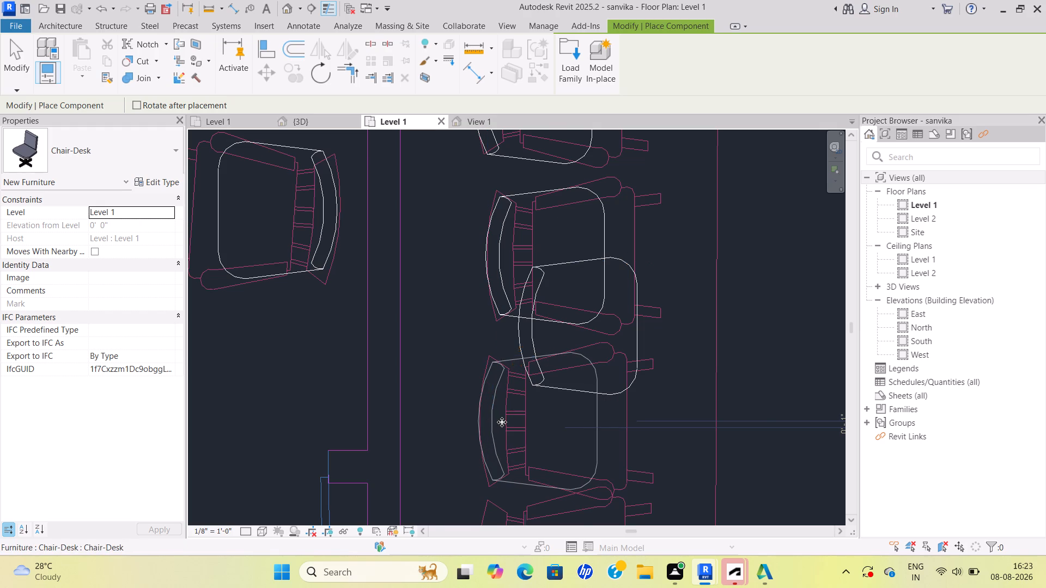
Place Chair-Desks on the fourth and fifth chair symbols of the same working area row.
scroll(502, 422, "down", 3)
middle_click_drag(500, 412, 428, 226)
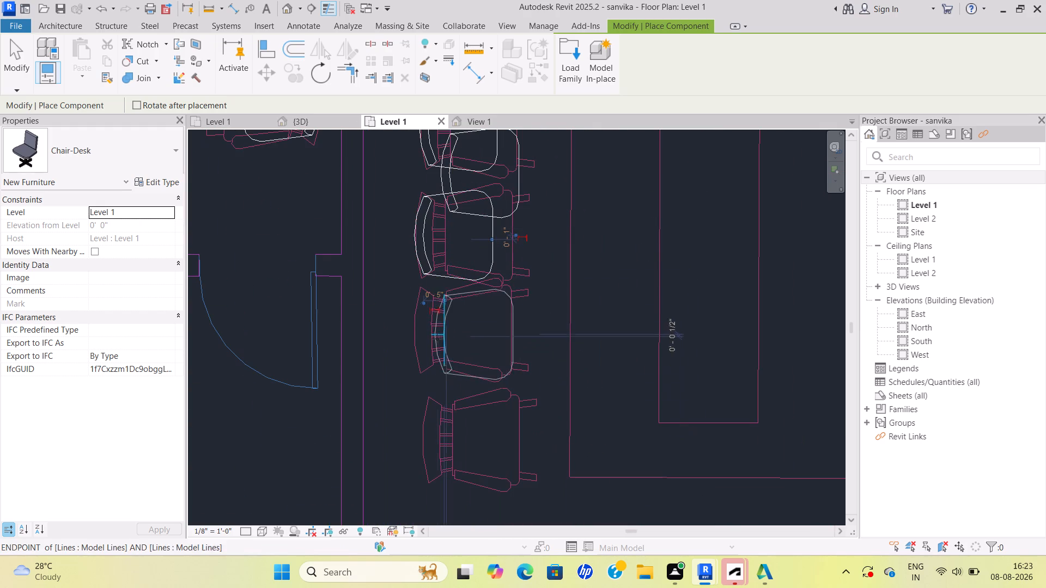
left_click(428, 331)
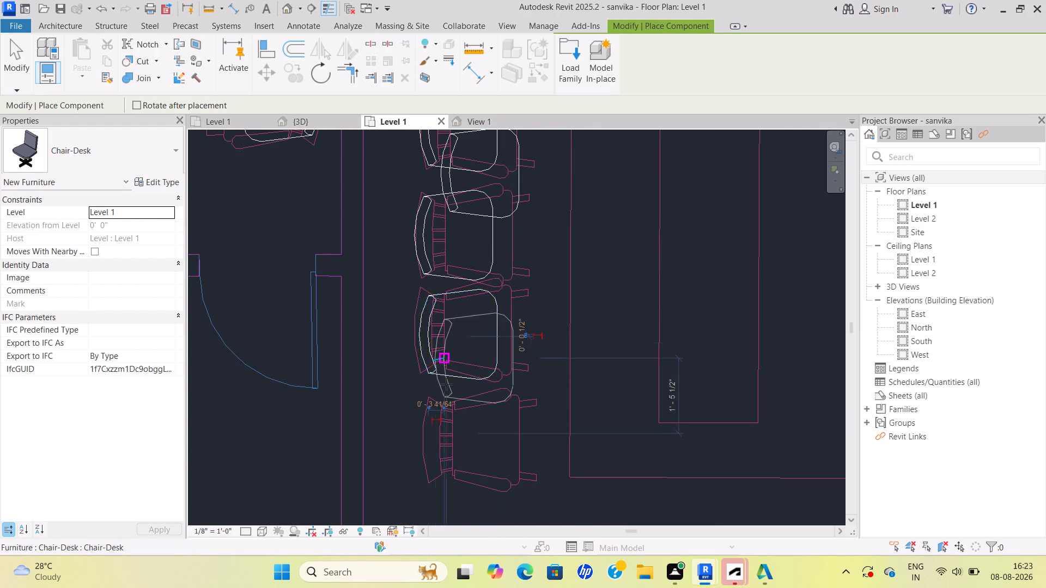
left_click(431, 444)
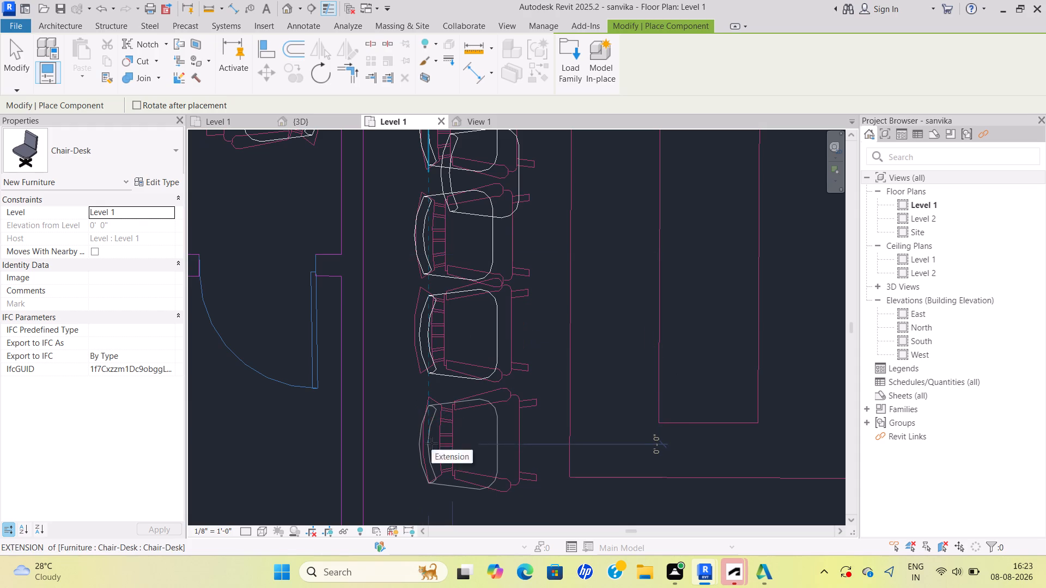
Place a Chair-Desk on the reception chair symbol nearest the outer wall, rotated so its back faces away from the desk.
scroll(439, 429, "down", 9)
middle_click_drag(438, 377, 453, 431)
scroll(449, 387, "up", 5)
scroll(459, 318, "down", 4)
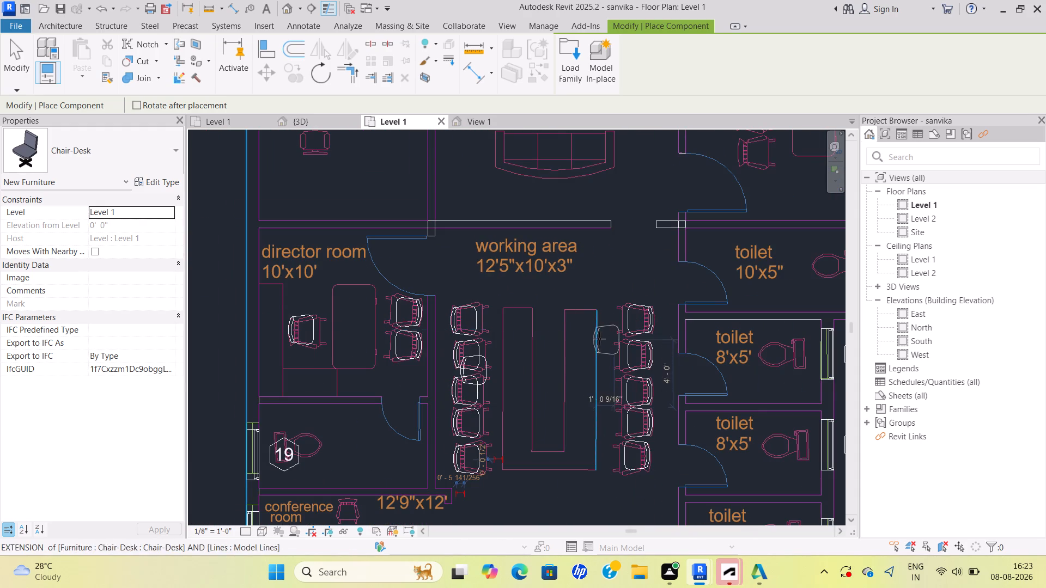
scroll(740, 341, "down", 3)
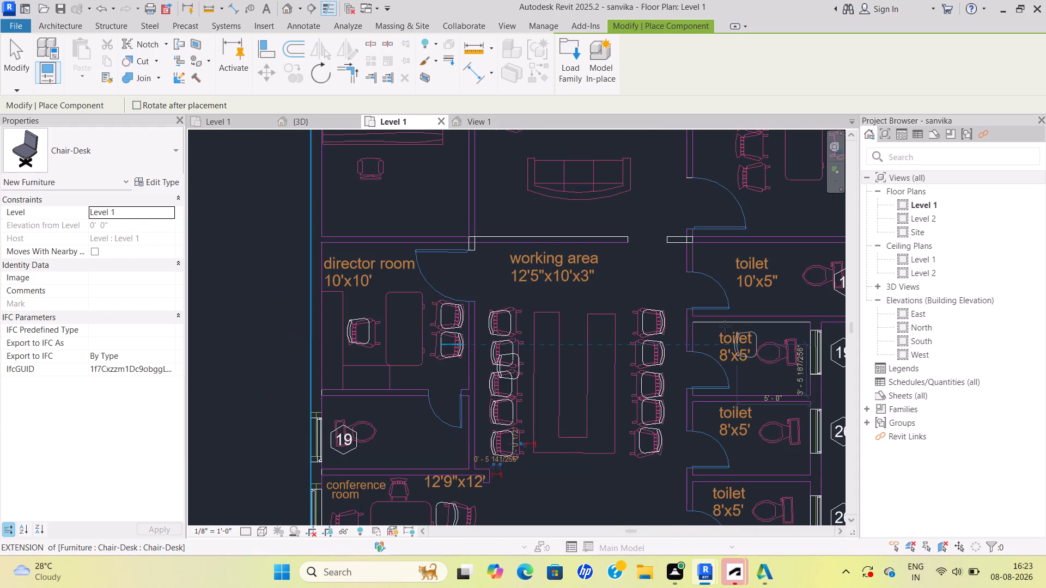
scroll(701, 302, "down", 4)
middle_click_drag(616, 258, 618, 410)
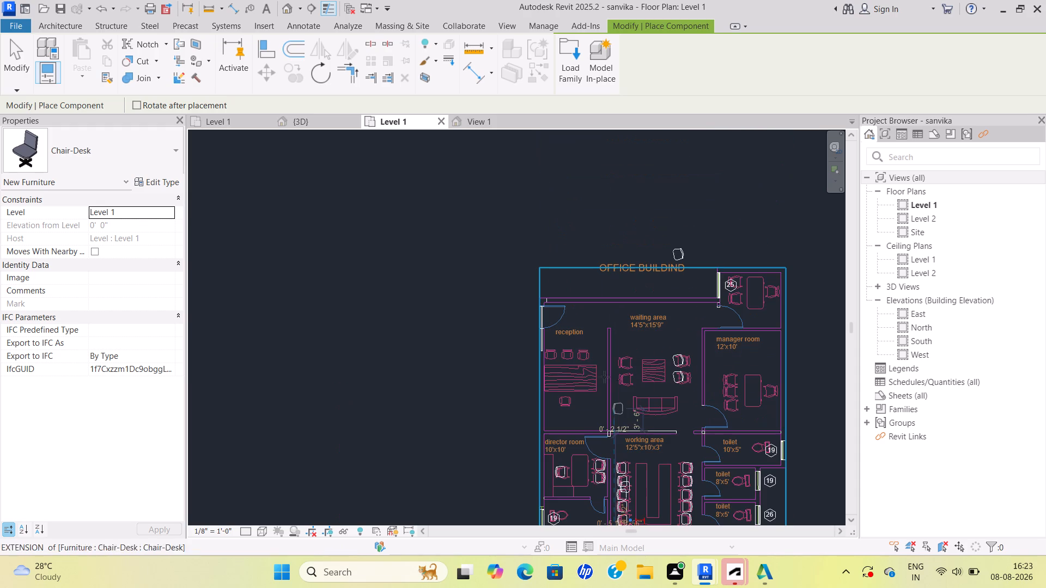
scroll(561, 348, "up", 10)
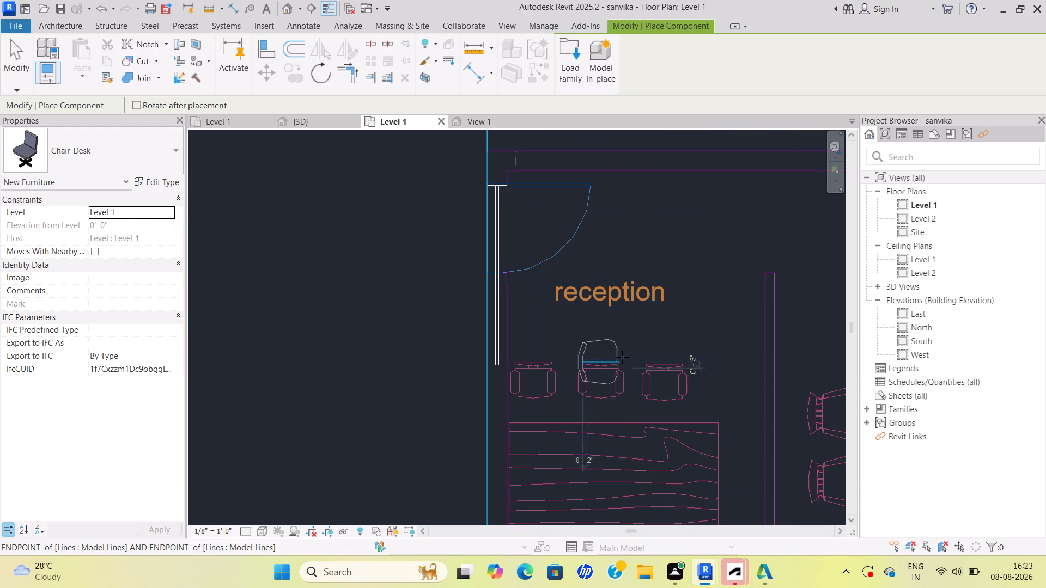
scroll(542, 373, "up", 5)
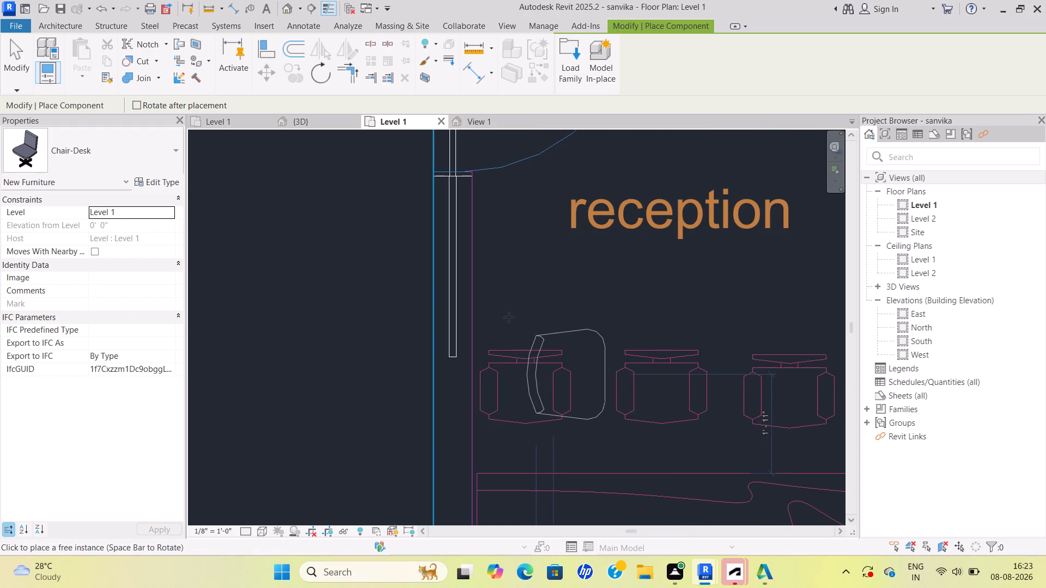
key("space")
key("space")
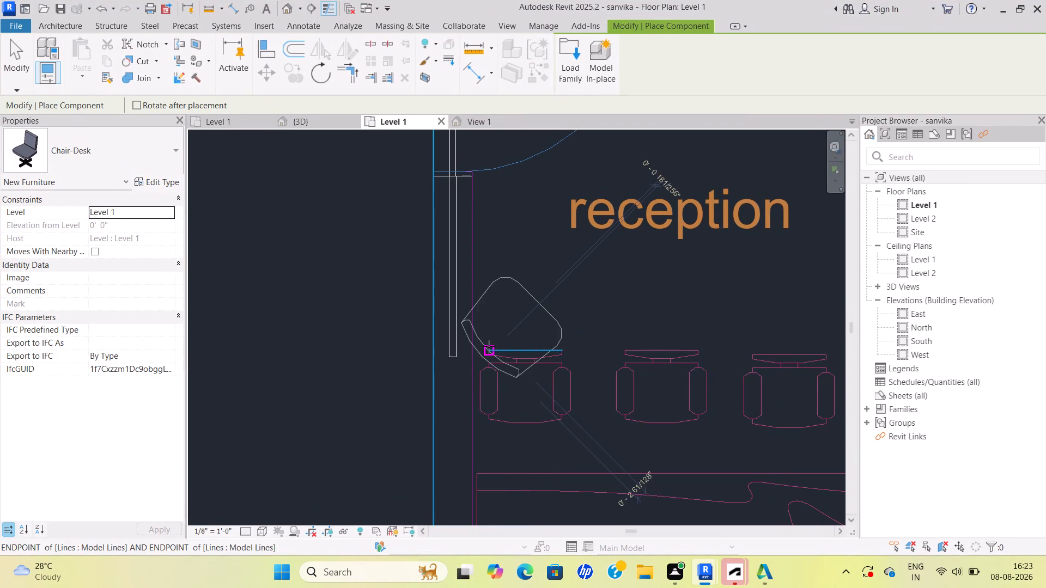
key("space")
key("space")
key("space")
key("space")
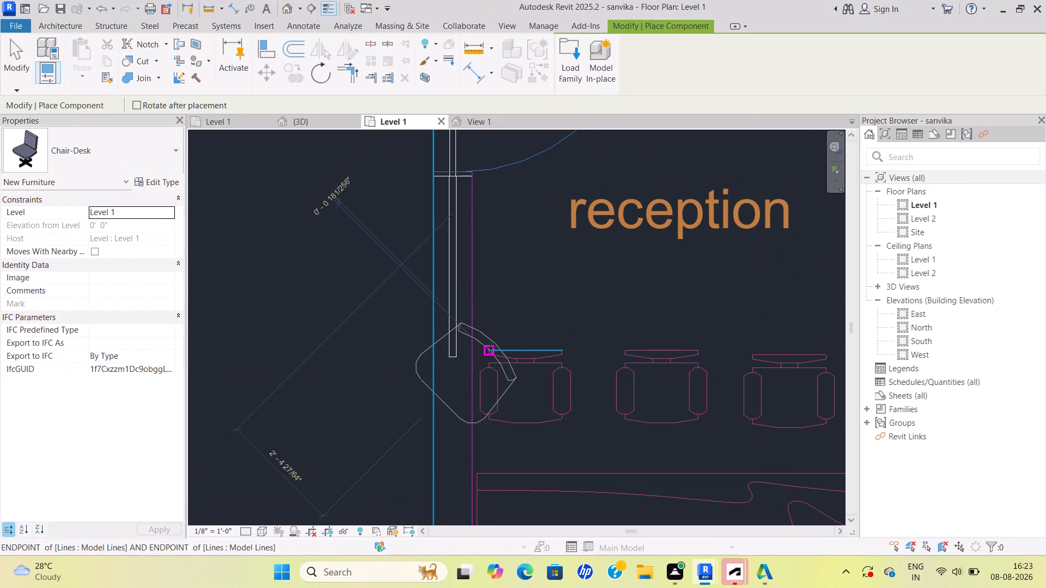
key("space")
scroll(519, 357, "left", 1)
scroll(524, 355, "right", 1)
scroll(527, 354, "left", 1)
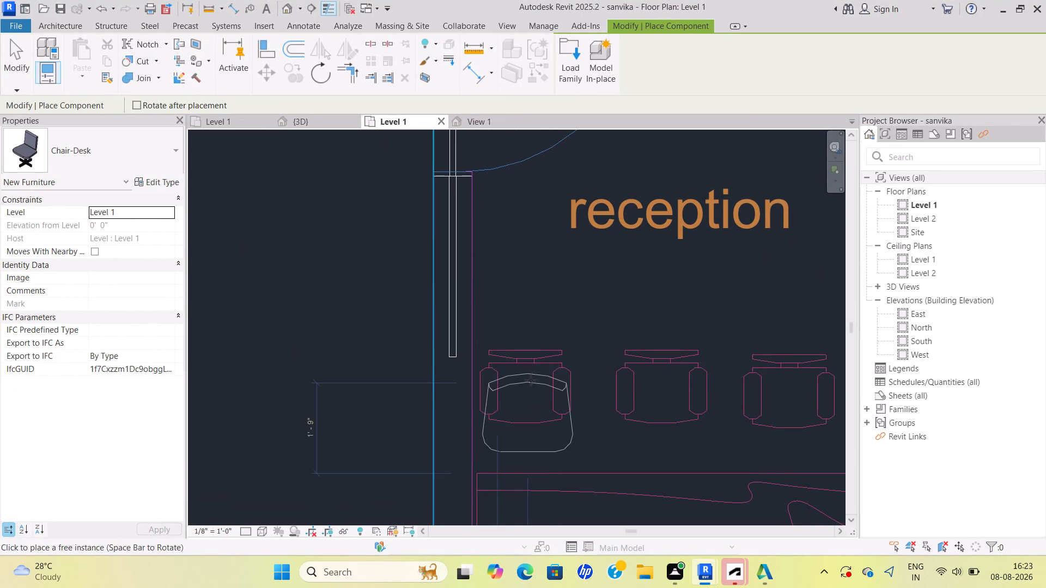
scroll(530, 373, "left", 1)
left_click(527, 362)
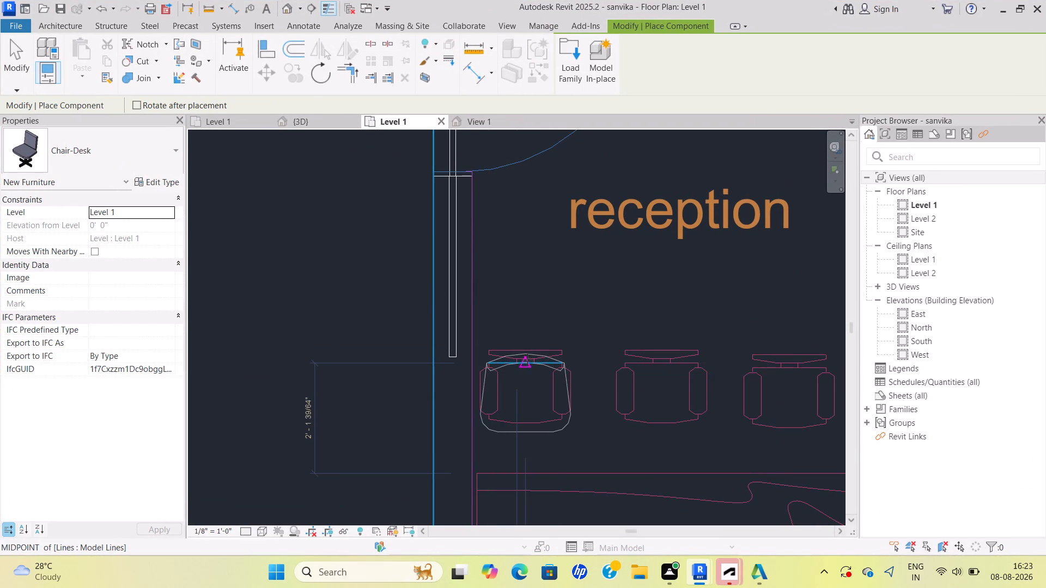
left_click(527, 359)
Place Chair-Desks in the same orientation on the middle and last chair symbols of the reception's three-chair row.
scroll(617, 352, "down", 1)
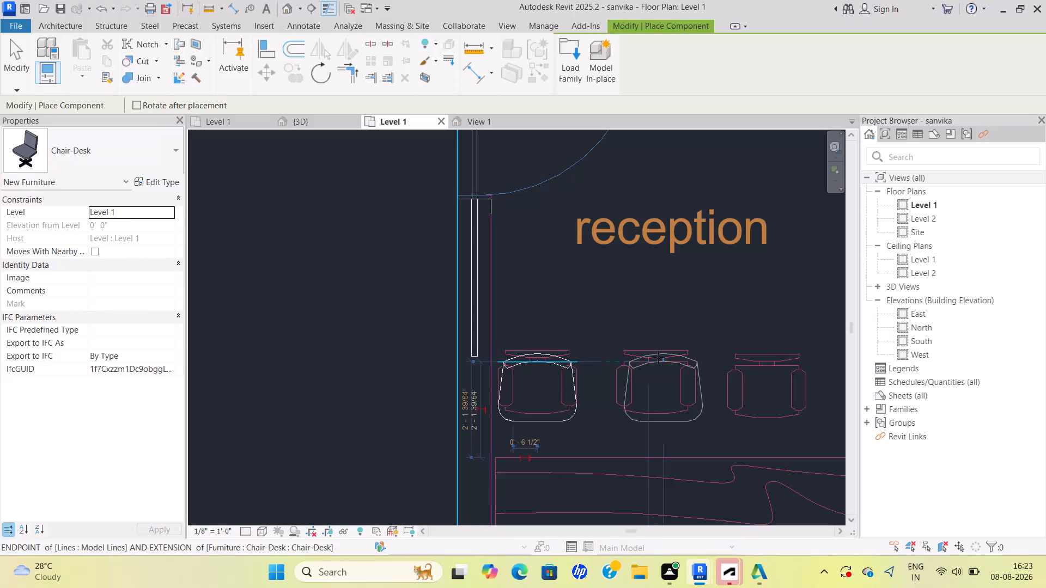
left_click(658, 358)
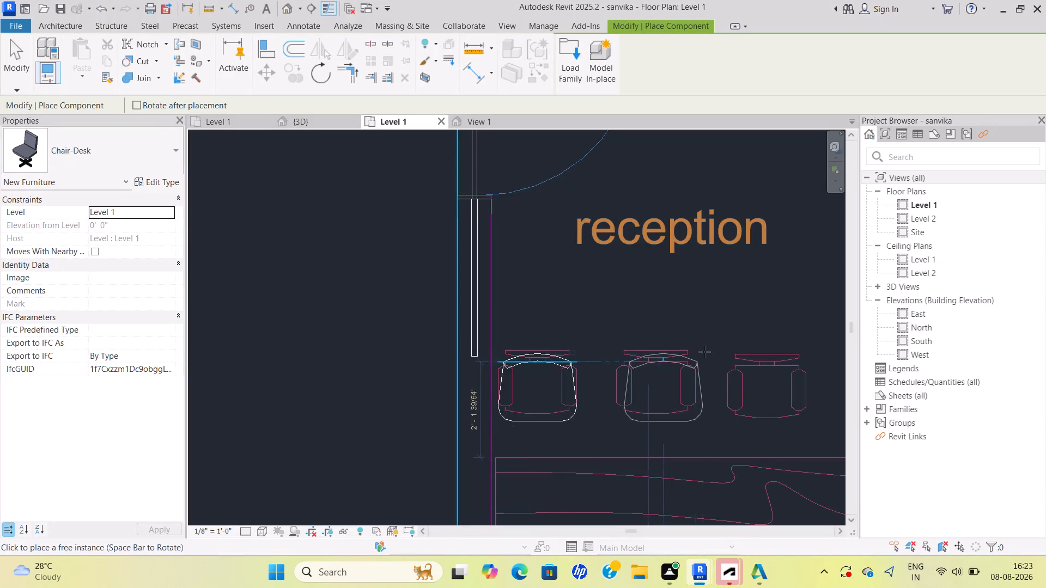
scroll(704, 352, "down", 2)
middle_click_drag(703, 352, 525, 393)
scroll(554, 403, "up", 3)
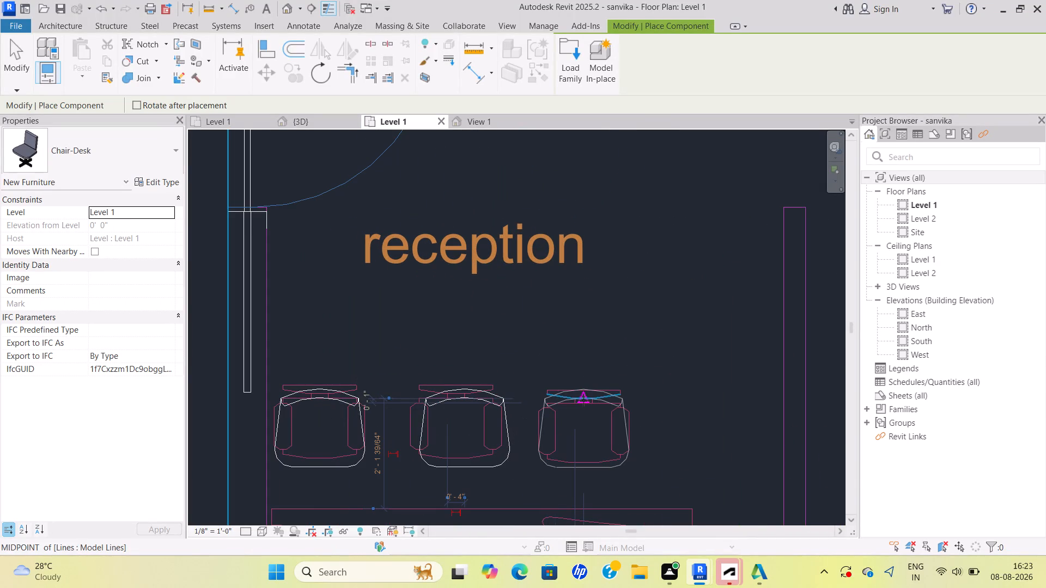
double_click(585, 399)
Place a Chair-Desk beside the single chair symbol behind the reception desk, in the same orientation as the three-chair row.
scroll(586, 399, "down", 6)
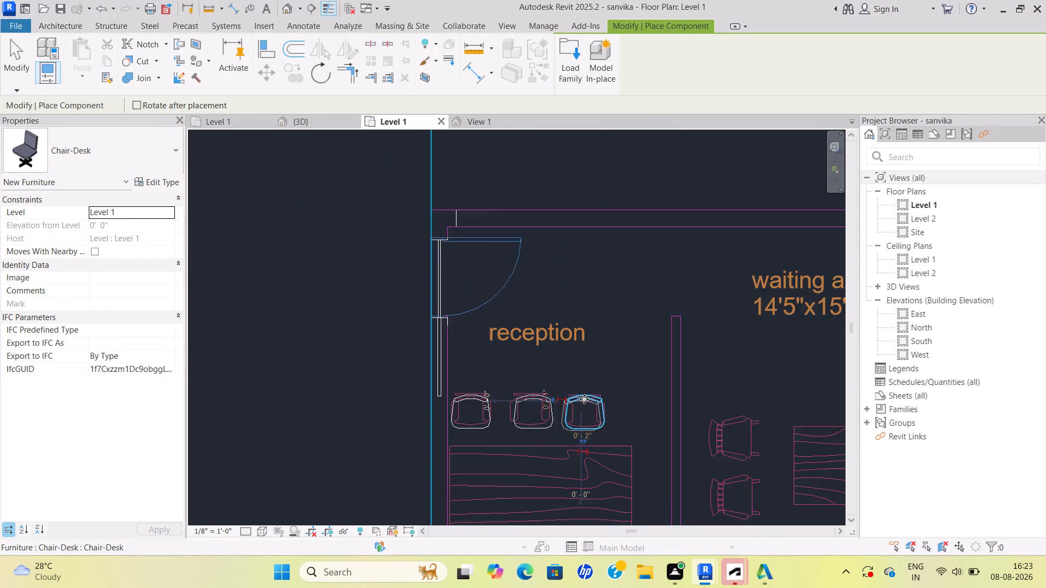
scroll(584, 399, "down", 3)
middle_click_drag(582, 396, 556, 365)
left_click_drag(531, 450, 531, 465)
Dismiss the licensing error and place a Chair-Desk on the single chair symbol behind the reception desk, rotated with its back away from the desk.
scroll(531, 465, "up", 4)
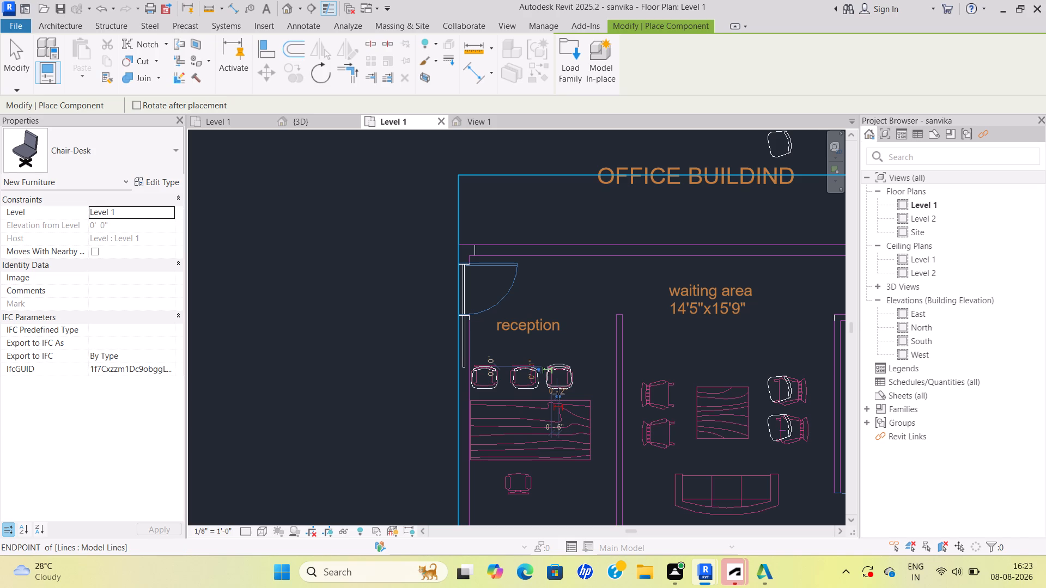
scroll(590, 372, "up", 5)
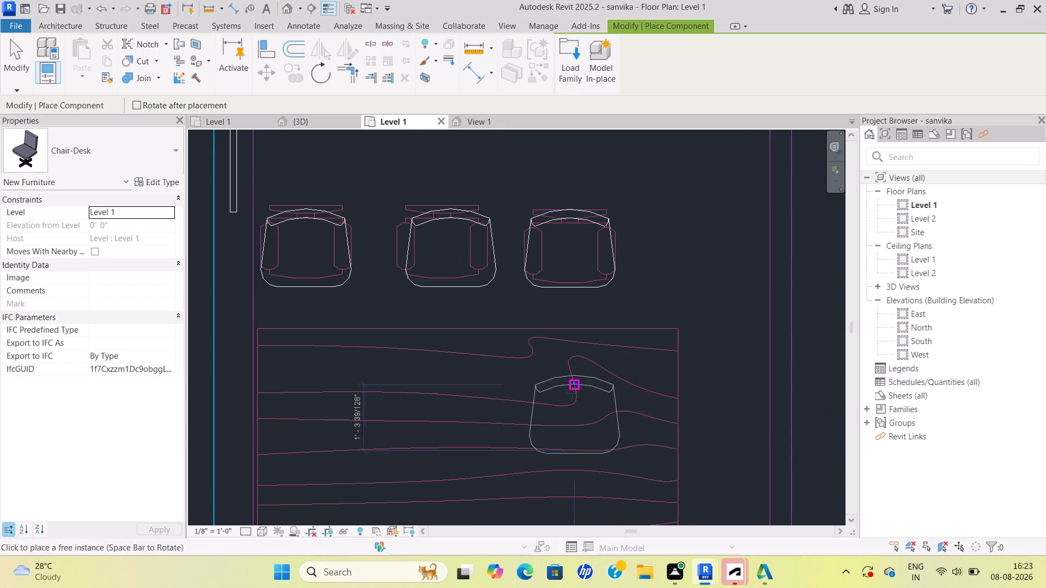
scroll(540, 421, "down", 2)
middle_click_drag(540, 414, 518, 306)
scroll(521, 347, "down", 1)
scroll(518, 304, "up", 1)
scroll(507, 394, "down", 1)
middle_click_drag(507, 394, 519, 364)
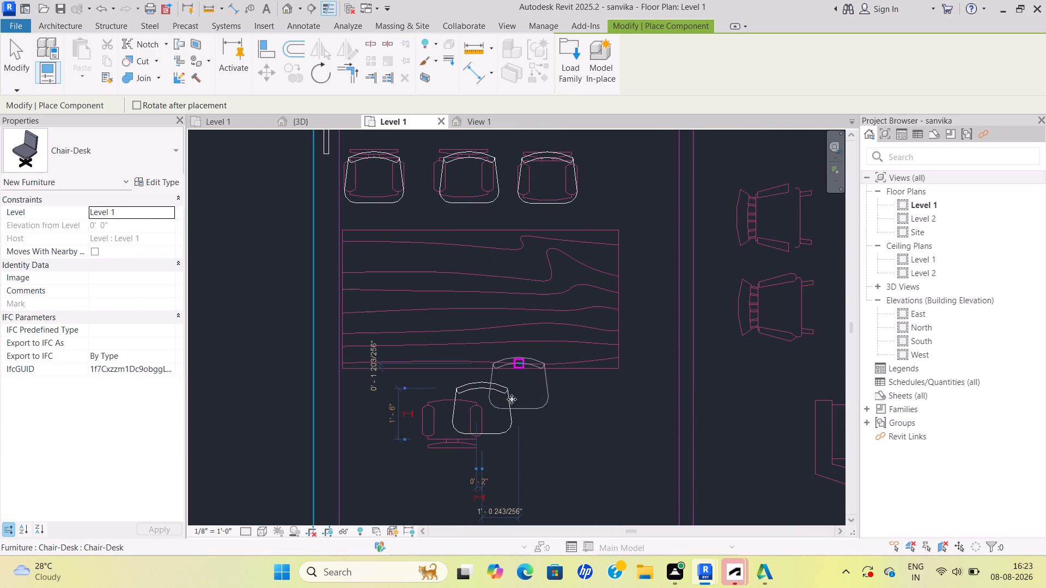
scroll(465, 408, "left", 1)
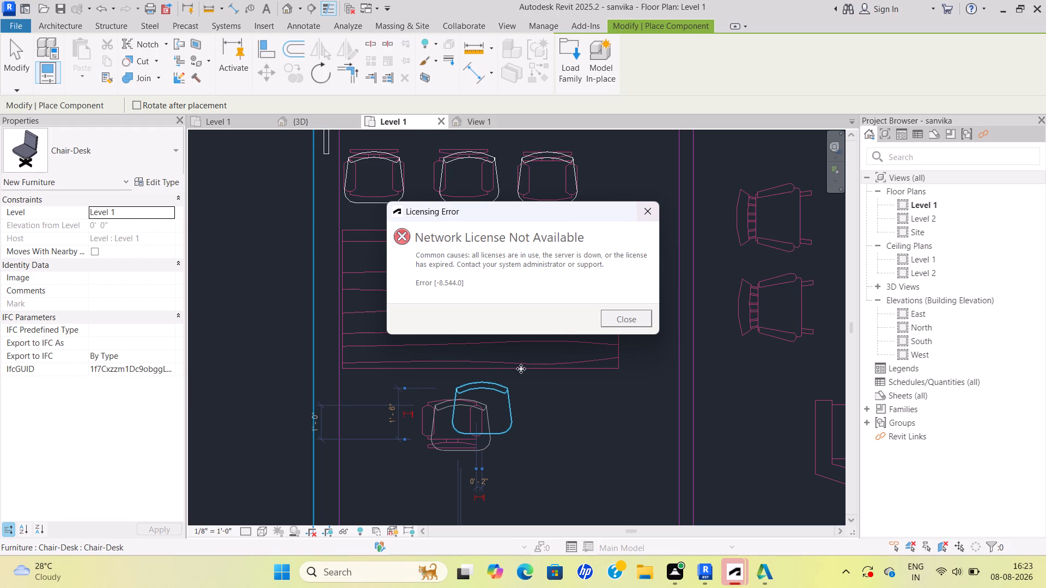
left_click(642, 211)
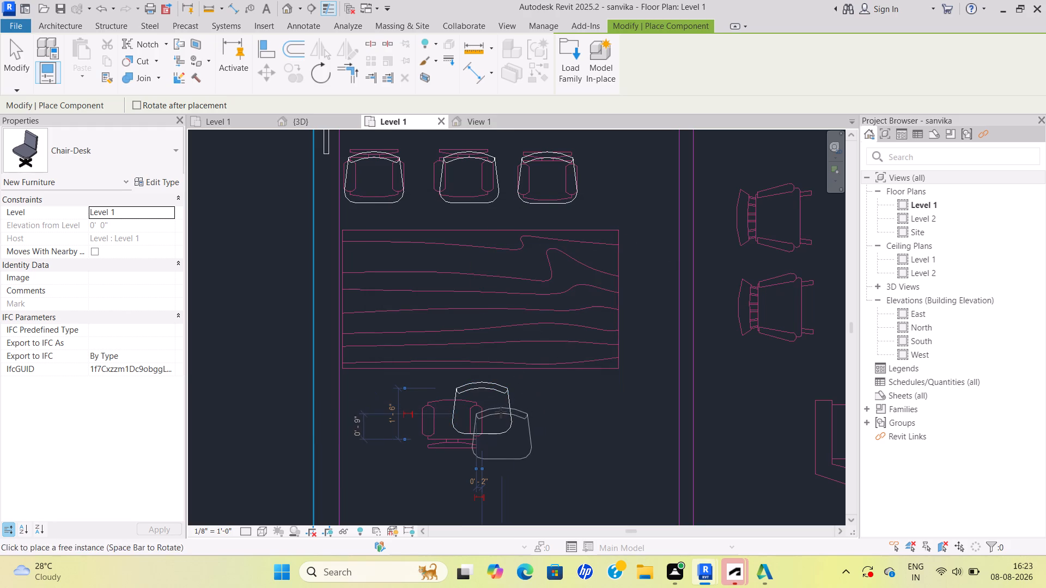
scroll(490, 408, "up", 1)
key("space")
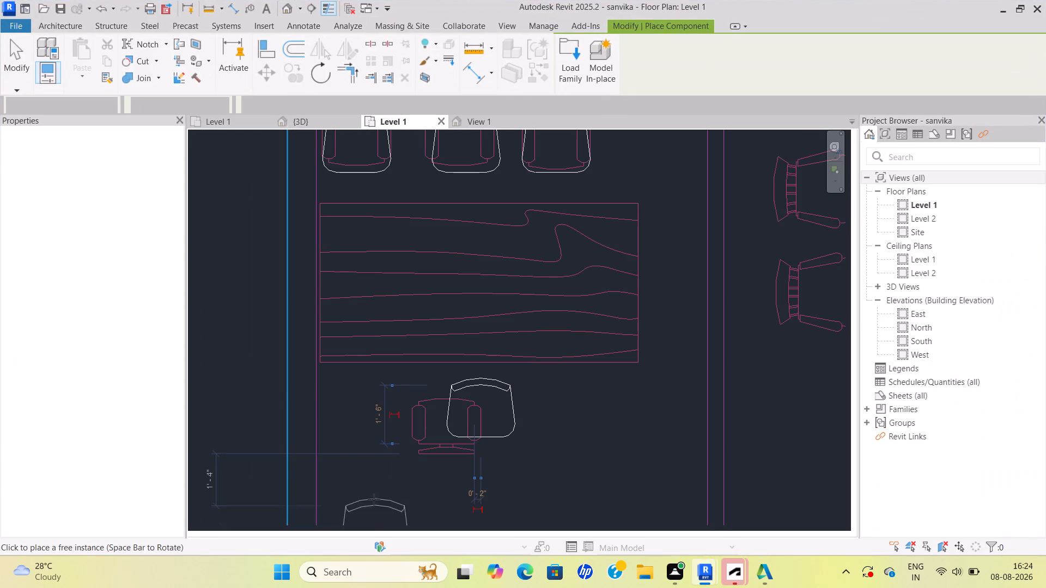
scroll(463, 420, "up", 3)
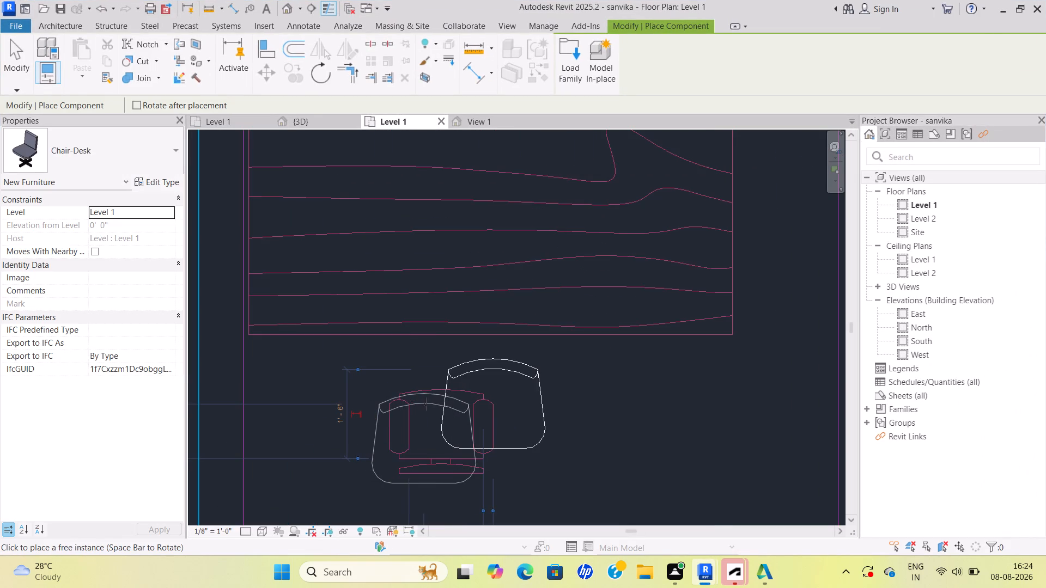
key("space")
key("space")
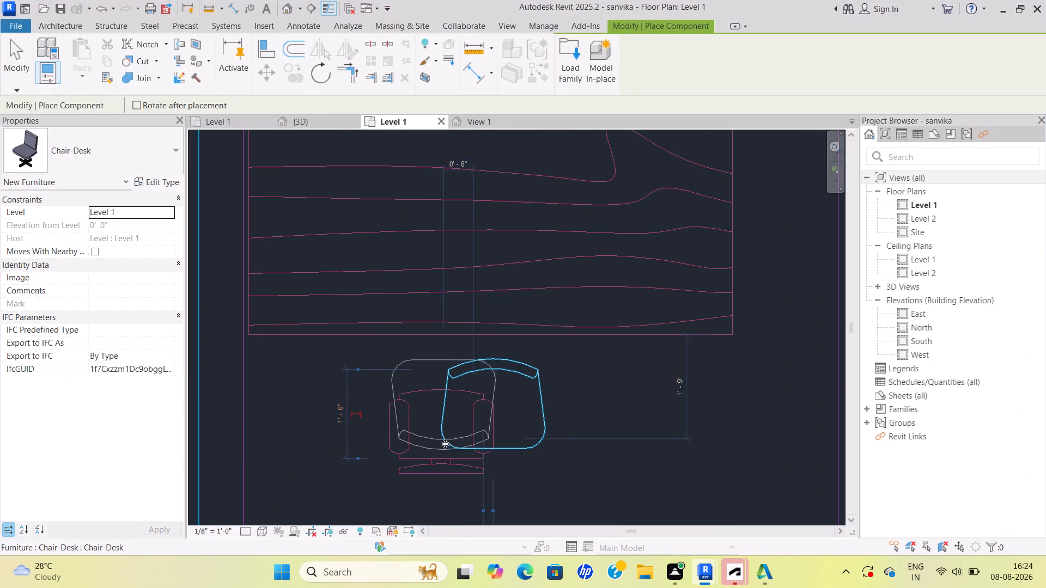
left_click(442, 465)
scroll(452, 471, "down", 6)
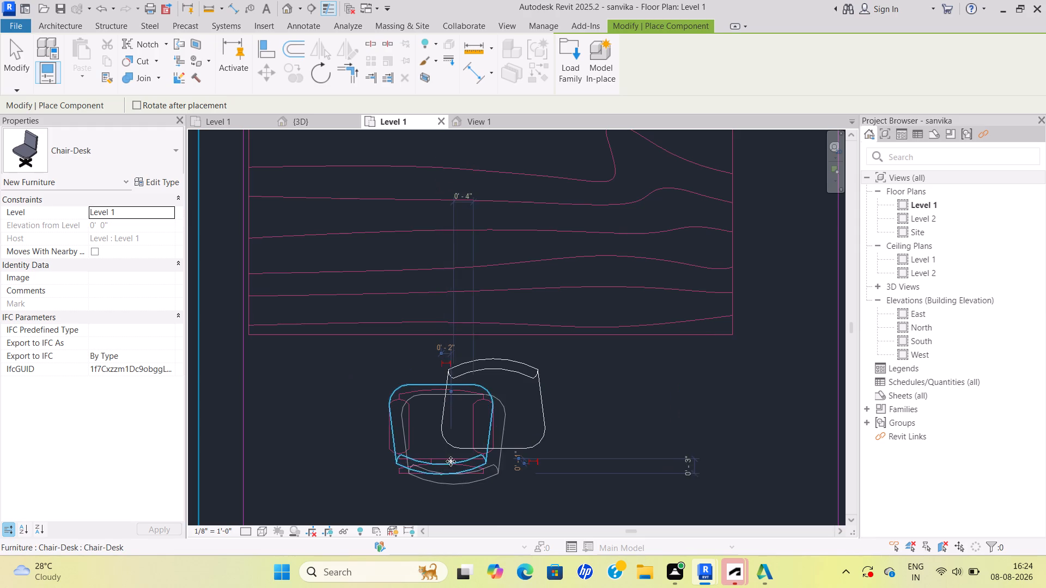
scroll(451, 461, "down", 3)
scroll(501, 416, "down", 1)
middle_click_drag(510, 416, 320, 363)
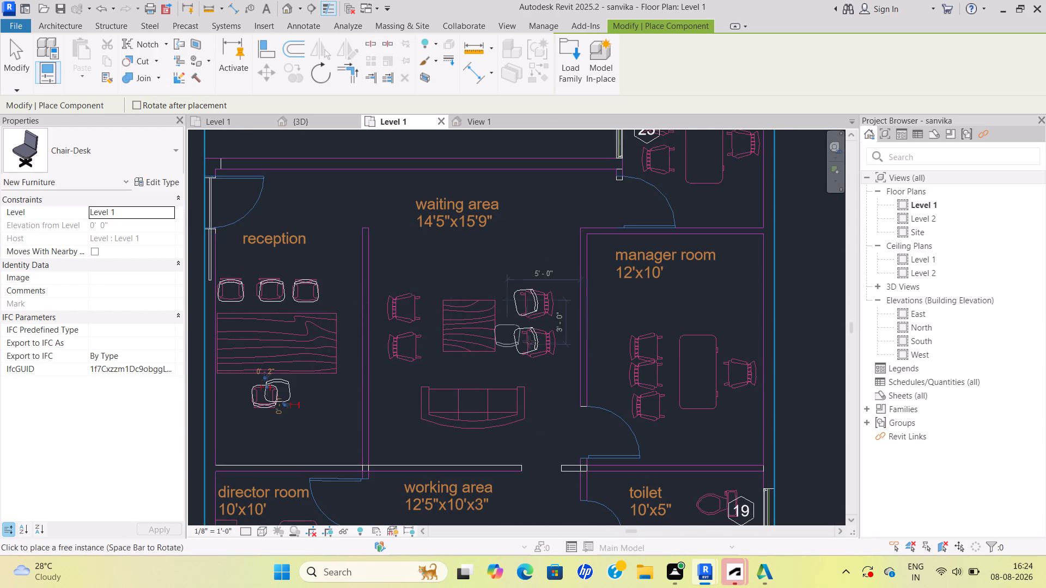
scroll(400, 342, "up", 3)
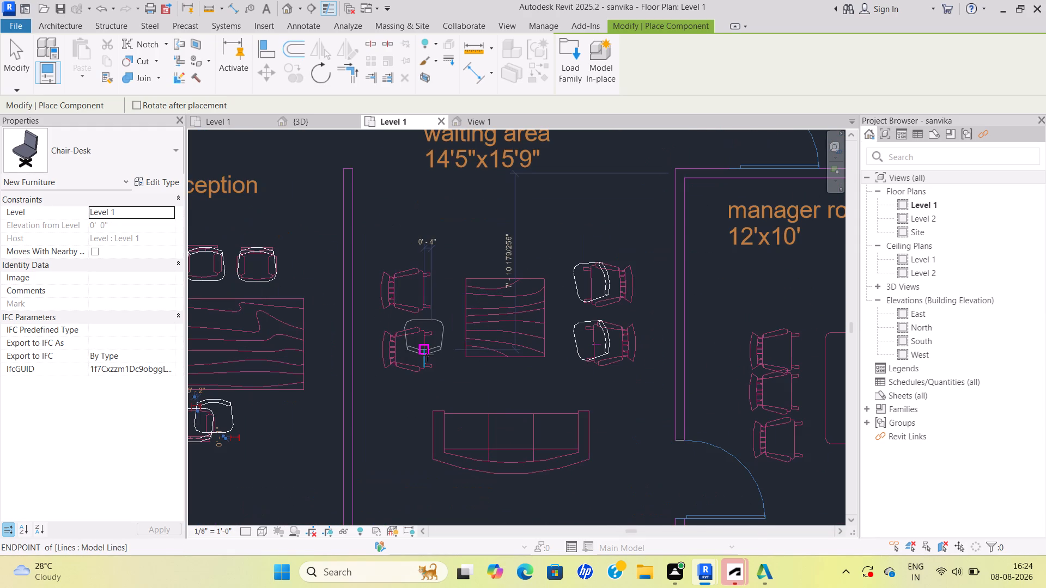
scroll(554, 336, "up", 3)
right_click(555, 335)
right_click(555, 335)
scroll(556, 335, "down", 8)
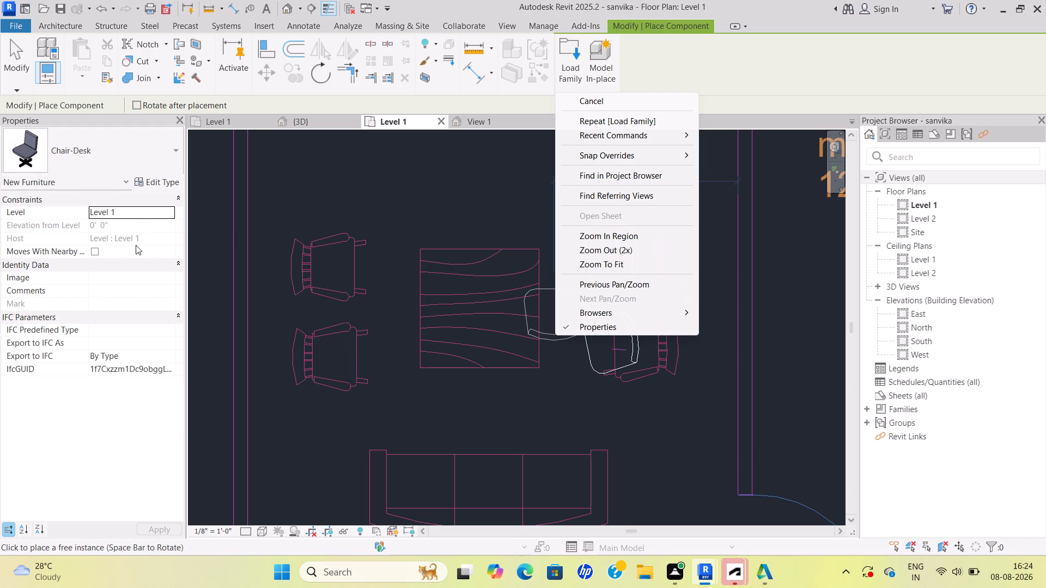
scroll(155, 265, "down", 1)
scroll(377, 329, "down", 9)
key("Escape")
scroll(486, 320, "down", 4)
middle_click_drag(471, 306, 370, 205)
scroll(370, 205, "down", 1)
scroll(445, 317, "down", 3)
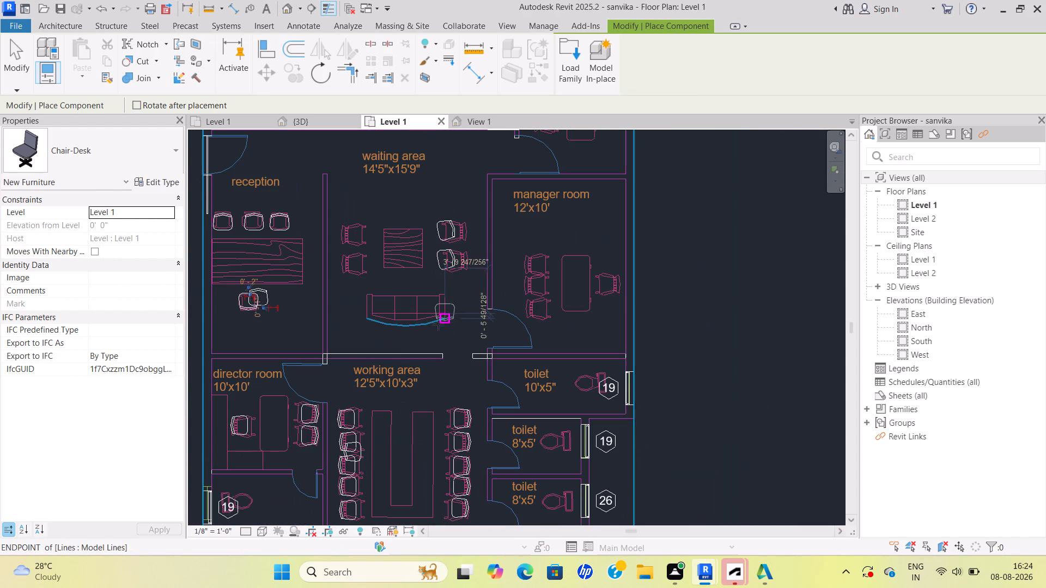
Place Chair-Desks on the two waiting area chair symbols on the reception side of the table, rotated with their backs toward reception.
middle_click_drag(350, 258, 406, 333)
scroll(398, 308, "up", 5)
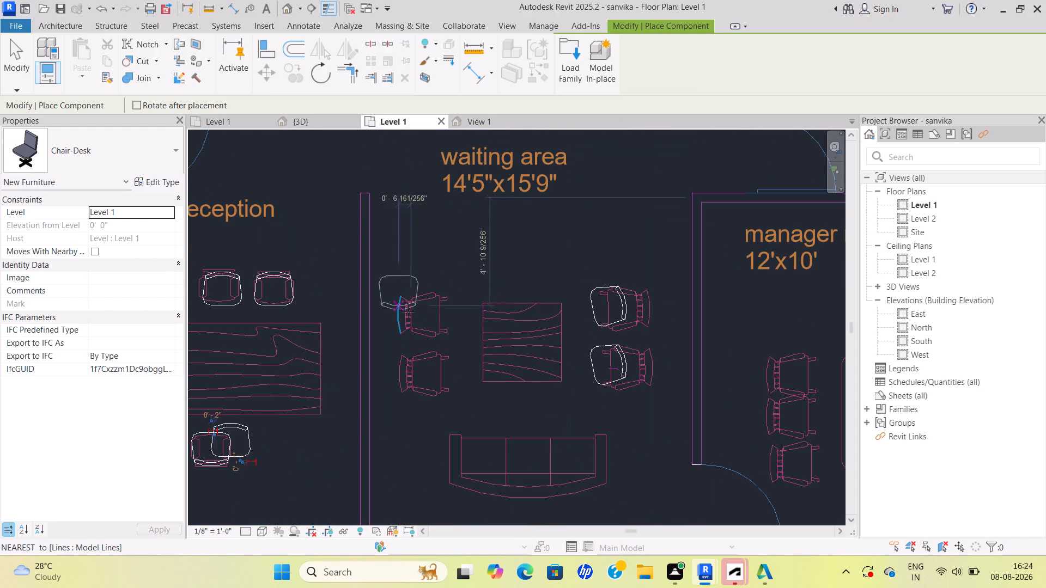
key("space")
key("space")
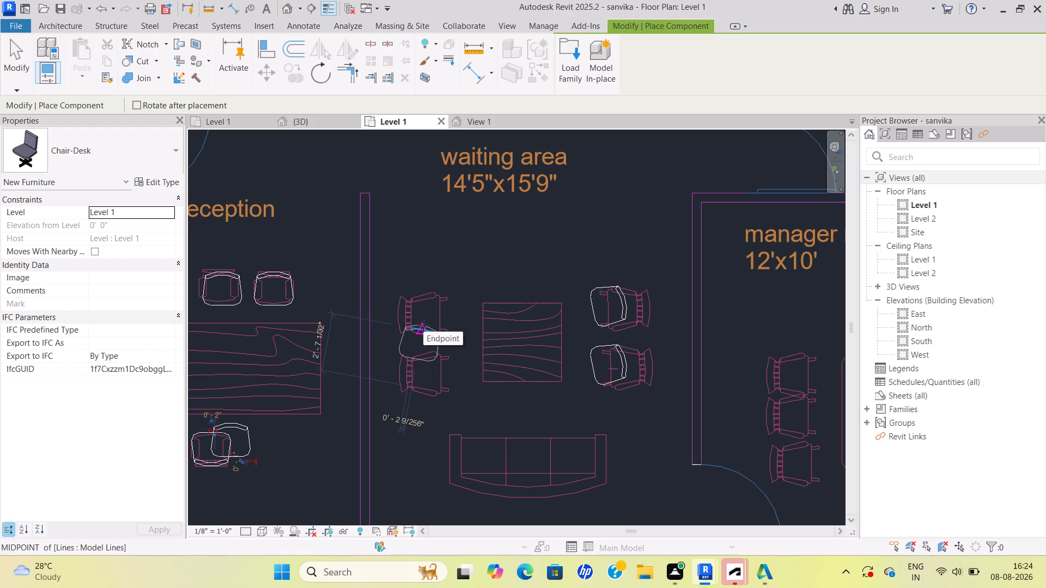
key("space")
key("space")
key("space")
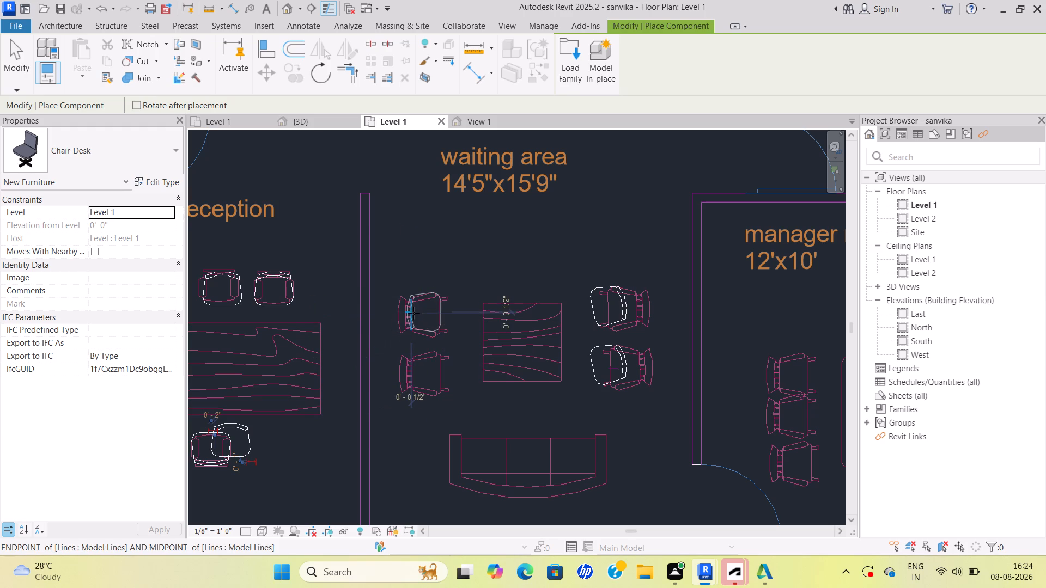
left_click(398, 314)
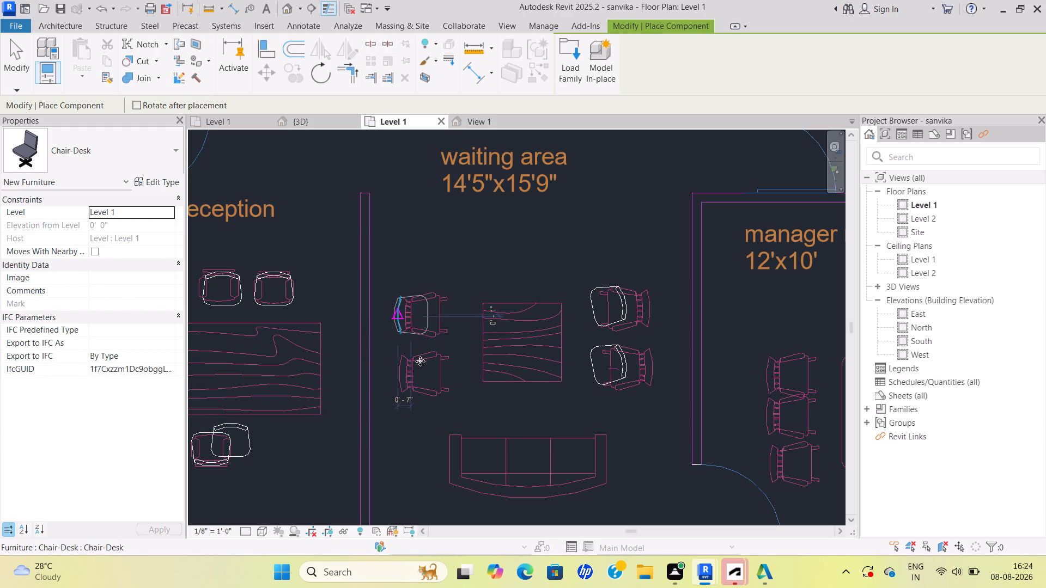
left_click(400, 367)
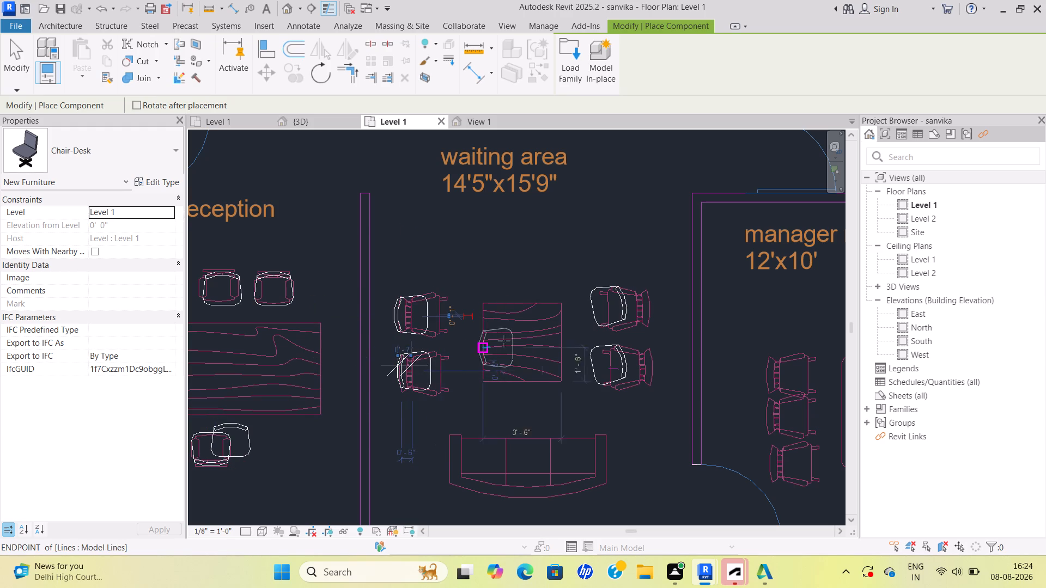
Place Chair-Desks on the two waiting area chair symbols on the manager room side, rotated with their backs away from the table.
scroll(627, 302, "up", 7)
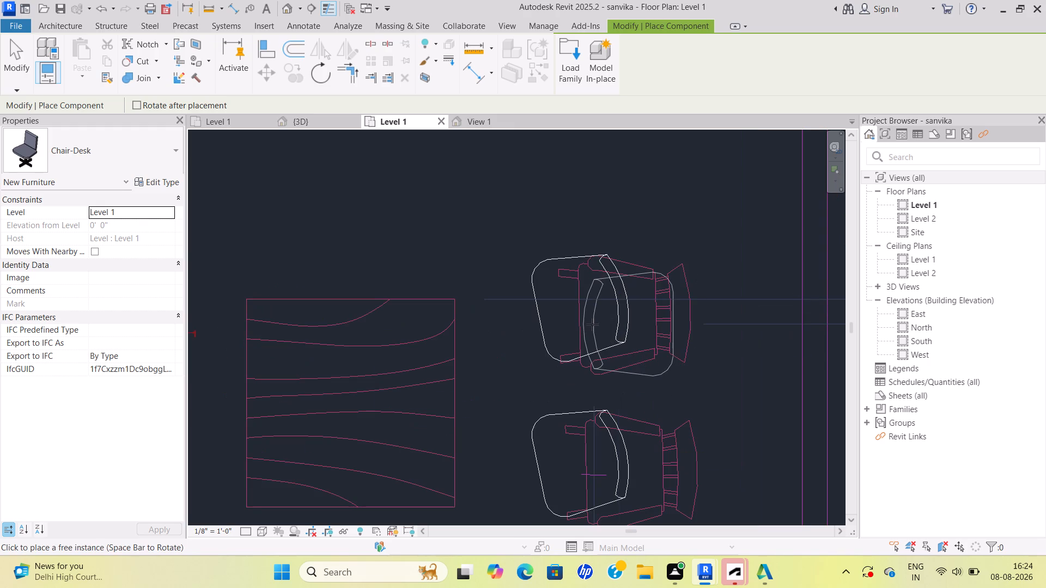
key("space")
key("space")
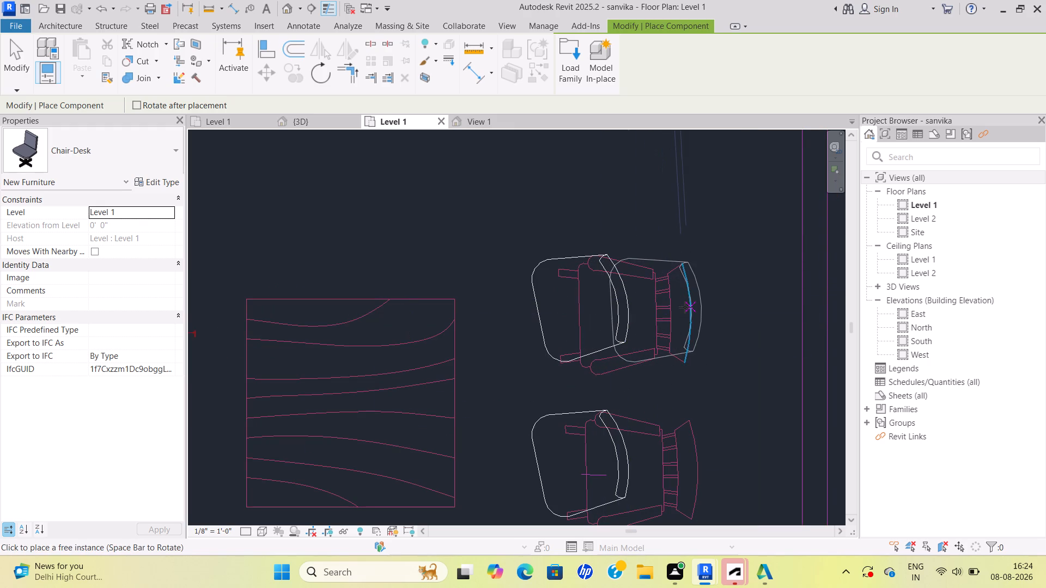
left_click(681, 309)
scroll(682, 309, "down", 4)
middle_click_drag(682, 309, 628, 227)
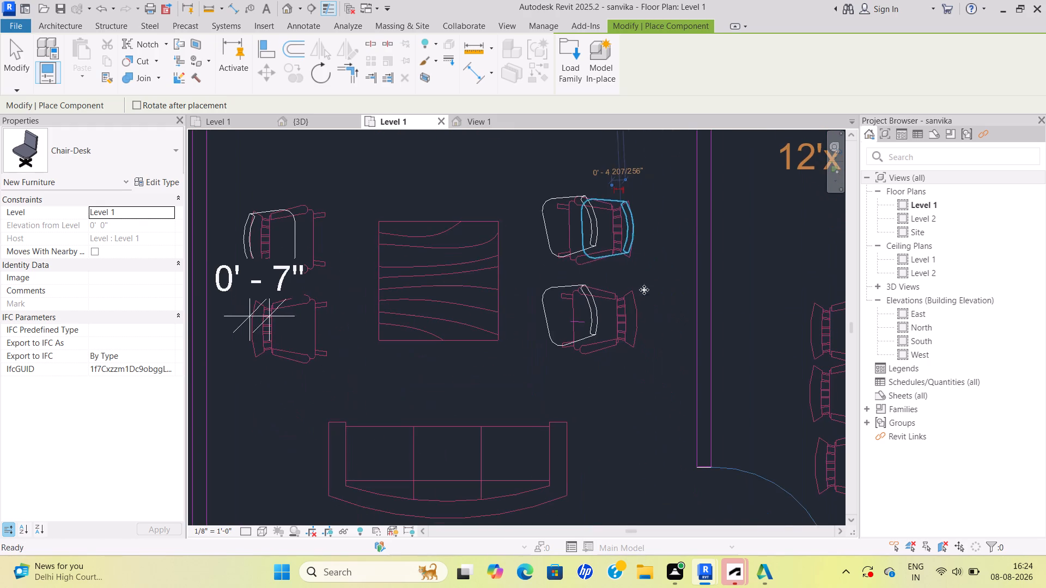
scroll(646, 322, "up", 5)
key("space")
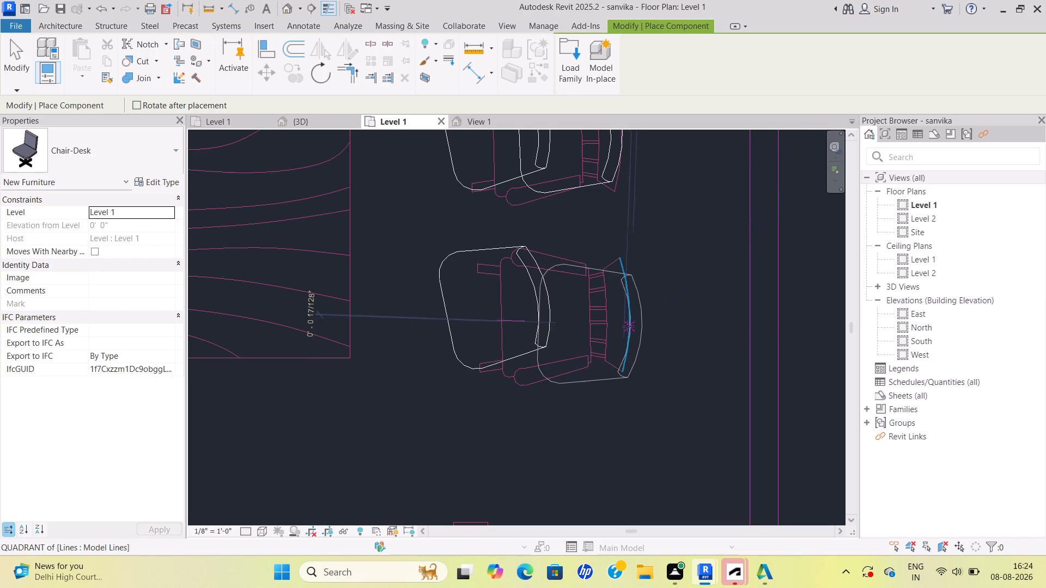
left_click(625, 320)
Place a Chair-Desk on the manager room's single chair symbol, between the desk and the outer wall, with its back toward the wall.
scroll(627, 320, "down", 9)
middle_click_drag(625, 317, 617, 305)
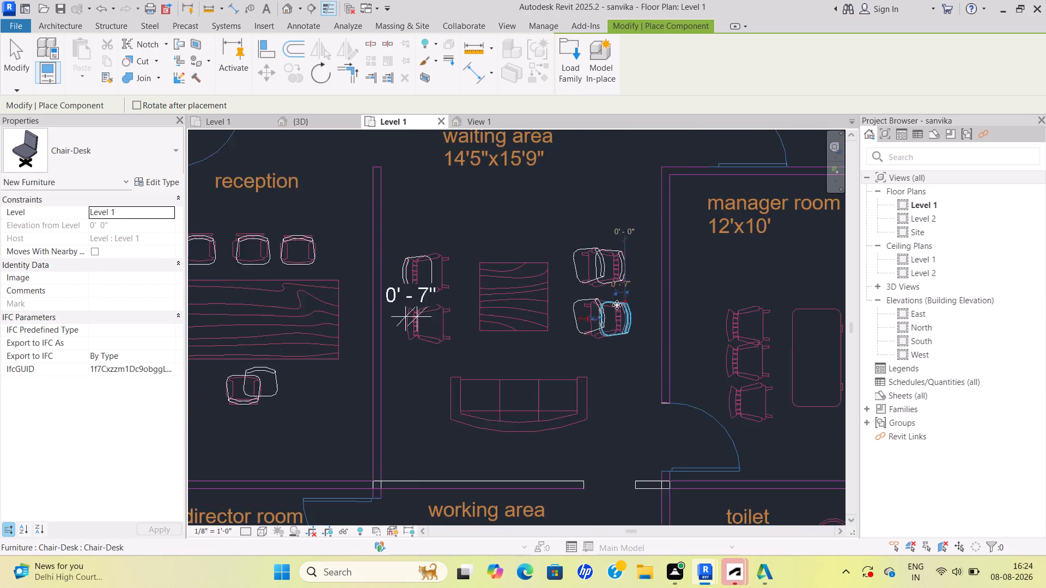
middle_click_drag(617, 305, 578, 246)
scroll(689, 304, "down", 1)
middle_click_drag(686, 304, 518, 365)
scroll(627, 346, "up", 2)
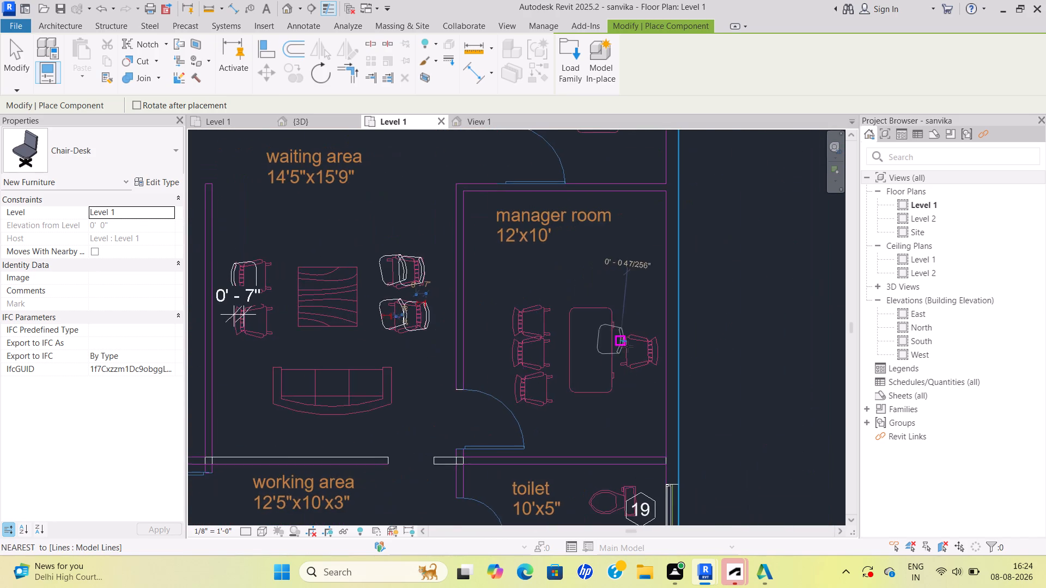
scroll(627, 346, "up", 7)
scroll(697, 348, "up", 4)
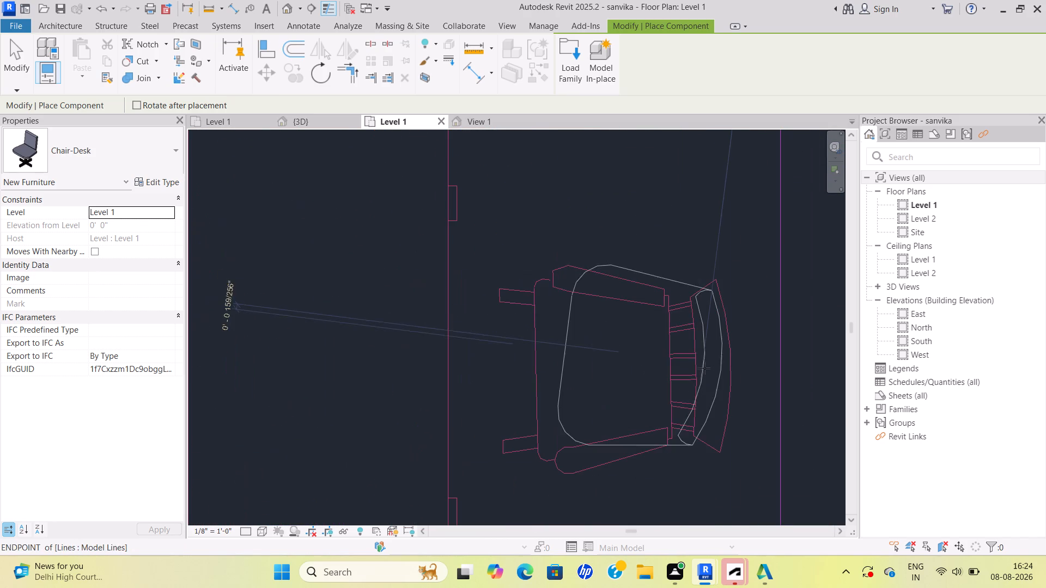
key("space")
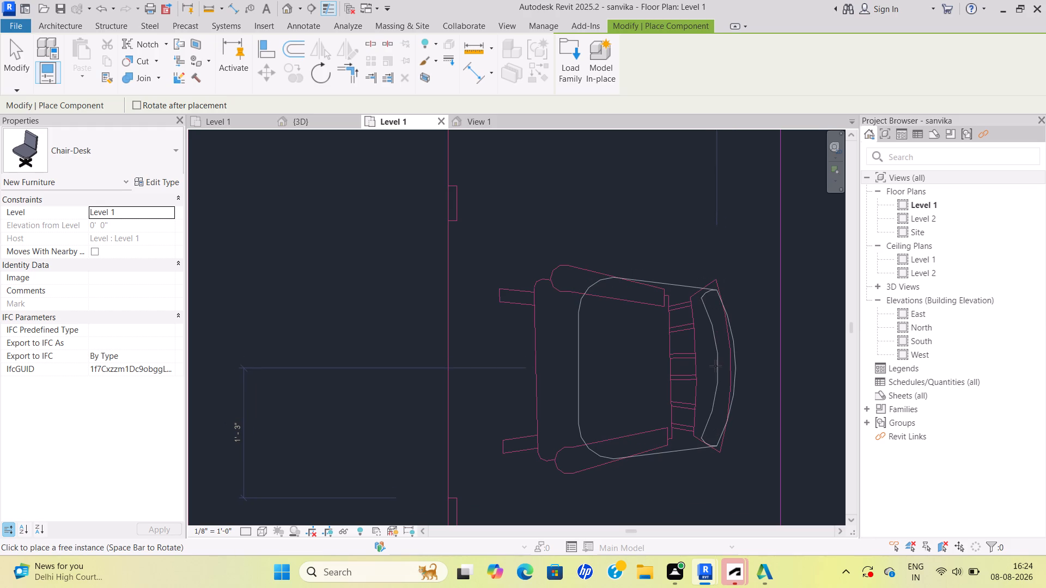
left_click(709, 365)
Look over the toilets and the adjoining working area chairs for symbols that still need furniture.
scroll(708, 401, "down", 2)
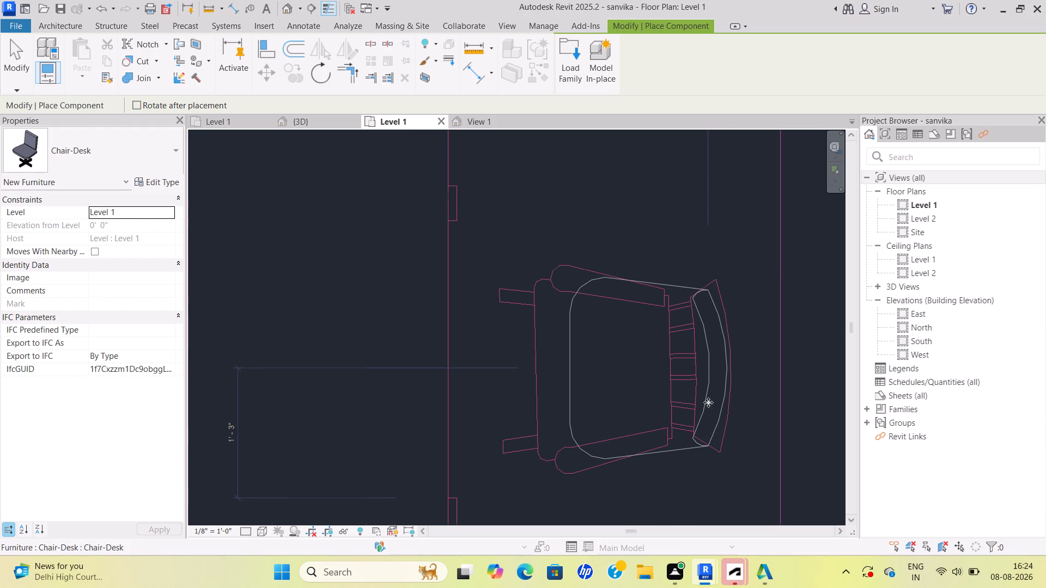
scroll(708, 402, "down", 2)
middle_click_drag(707, 402, 674, 287)
middle_click_drag(673, 405, 639, 273)
scroll(639, 280, "down", 1)
scroll(585, 412, "down", 1)
middle_click_drag(587, 412, 588, 154)
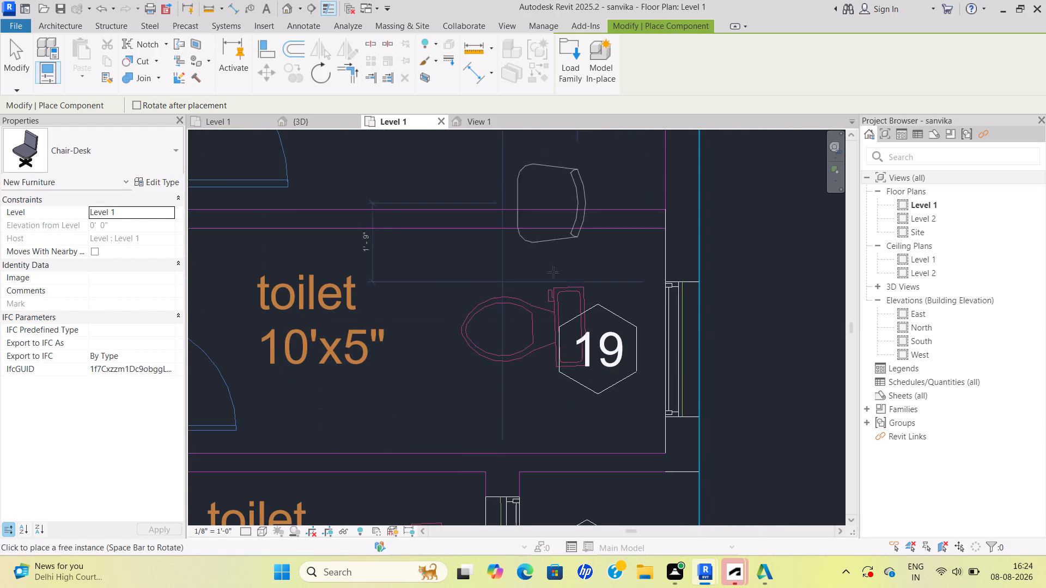
scroll(551, 425, "down", 4)
middle_click_drag(551, 412, 561, 244)
scroll(510, 290, "down", 1)
middle_click_drag(513, 291, 519, 296)
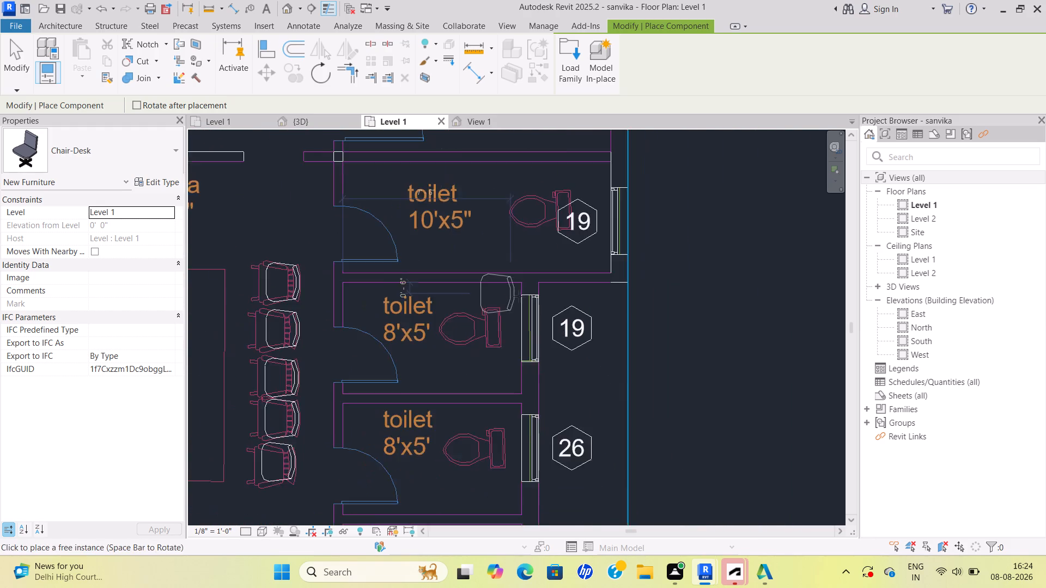
Place Chair-Desks on the first two symbols of the manager room's three-chair row, starting farthest from the door, backs away from the desk.
middle_click_drag(519, 296, 627, 432)
middle_click_drag(583, 259, 615, 414)
scroll(568, 259, "up", 1)
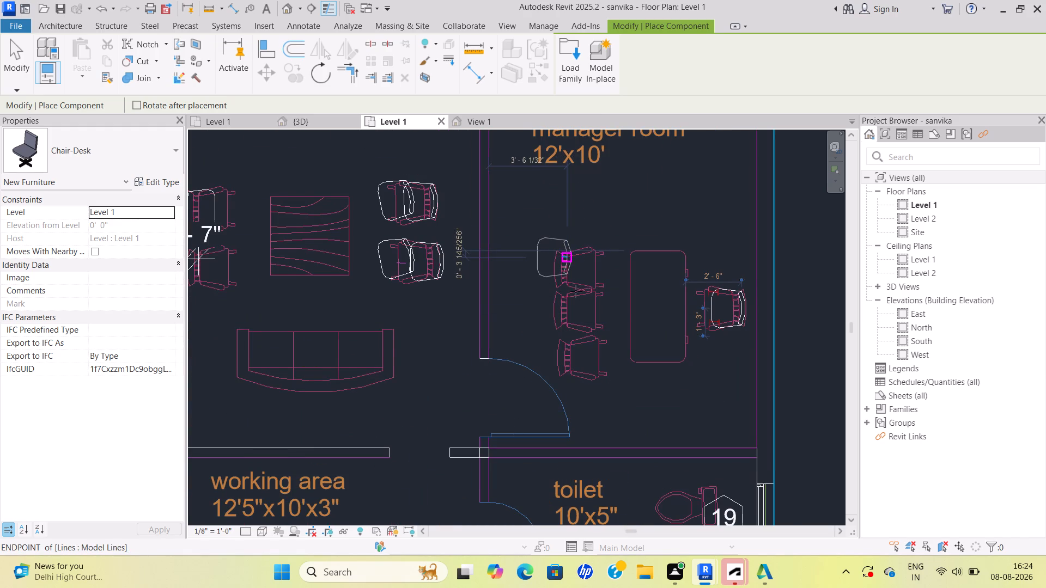
key("space")
key("space")
key("space")
key("space")
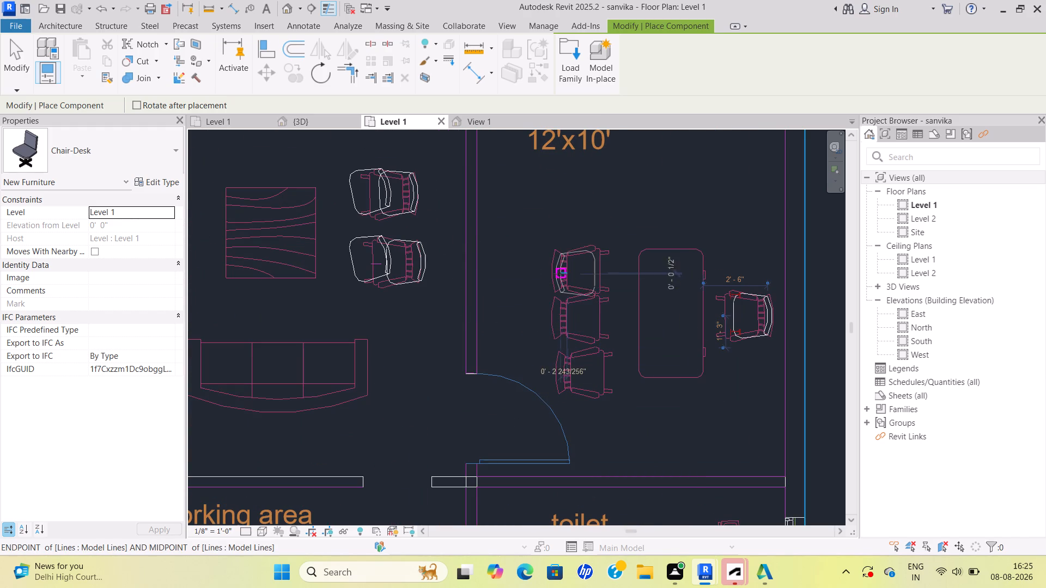
scroll(559, 274, "up", 5)
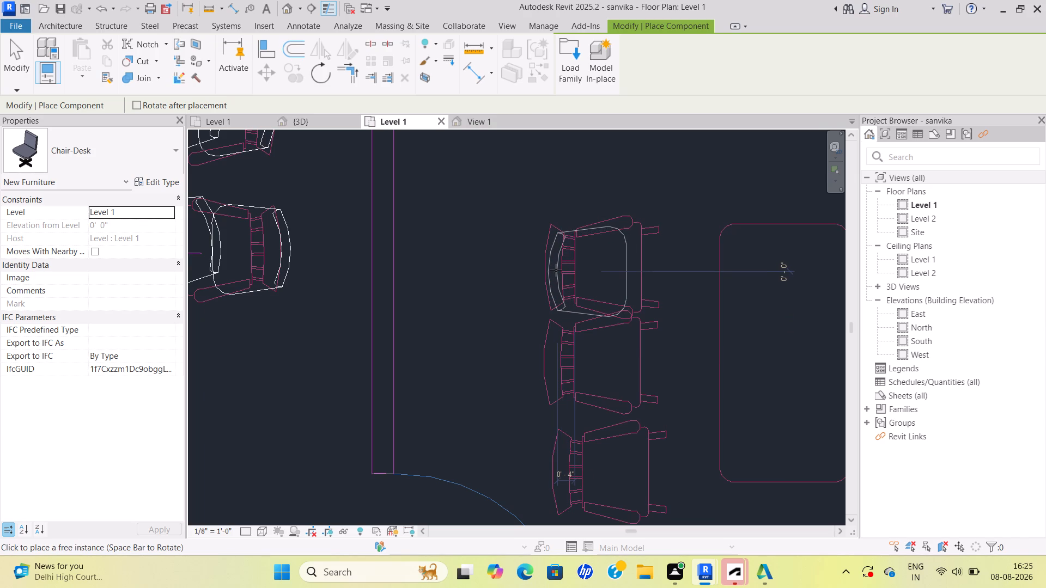
left_click(556, 270)
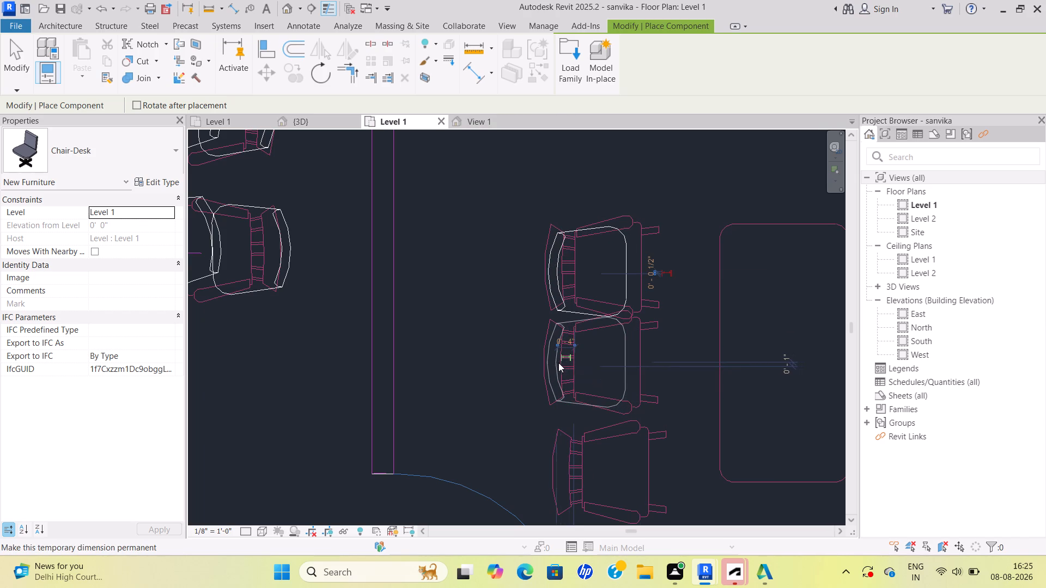
left_click(556, 363)
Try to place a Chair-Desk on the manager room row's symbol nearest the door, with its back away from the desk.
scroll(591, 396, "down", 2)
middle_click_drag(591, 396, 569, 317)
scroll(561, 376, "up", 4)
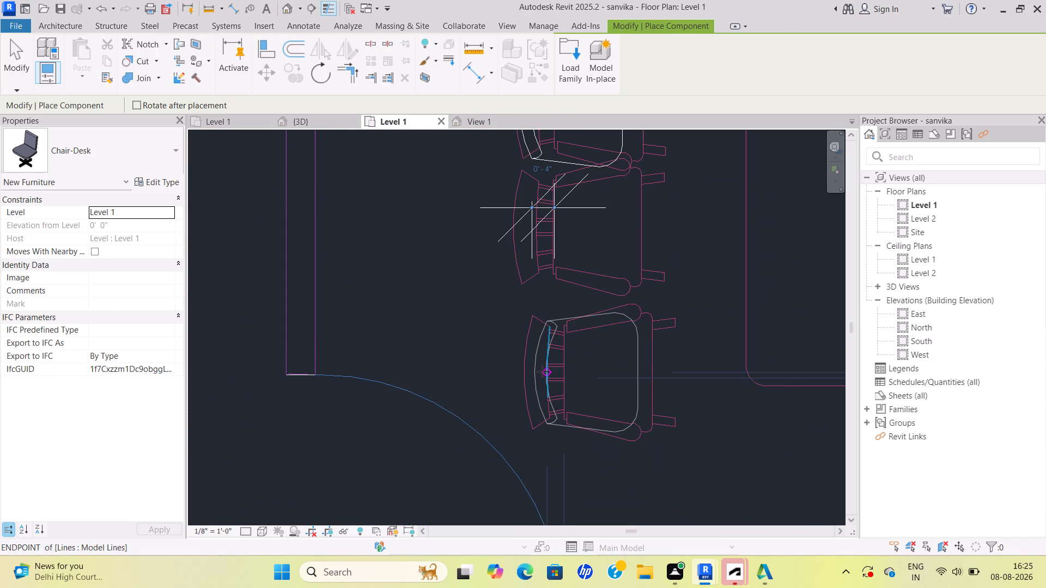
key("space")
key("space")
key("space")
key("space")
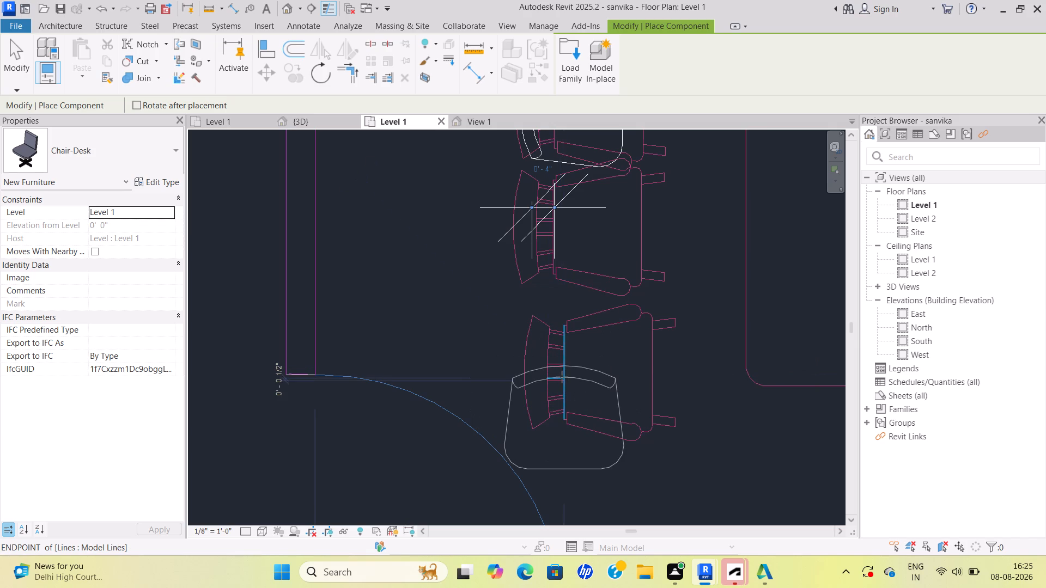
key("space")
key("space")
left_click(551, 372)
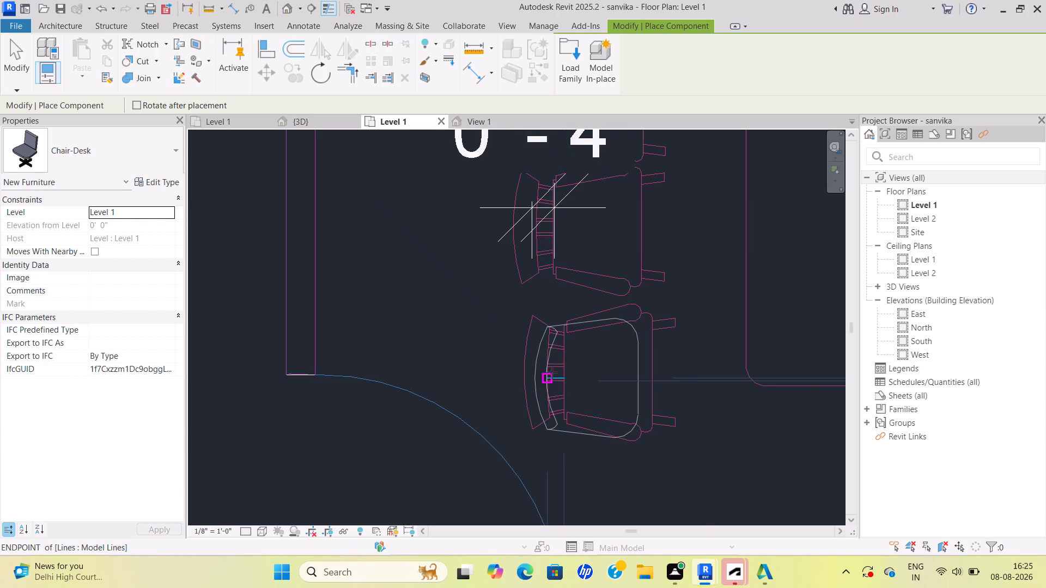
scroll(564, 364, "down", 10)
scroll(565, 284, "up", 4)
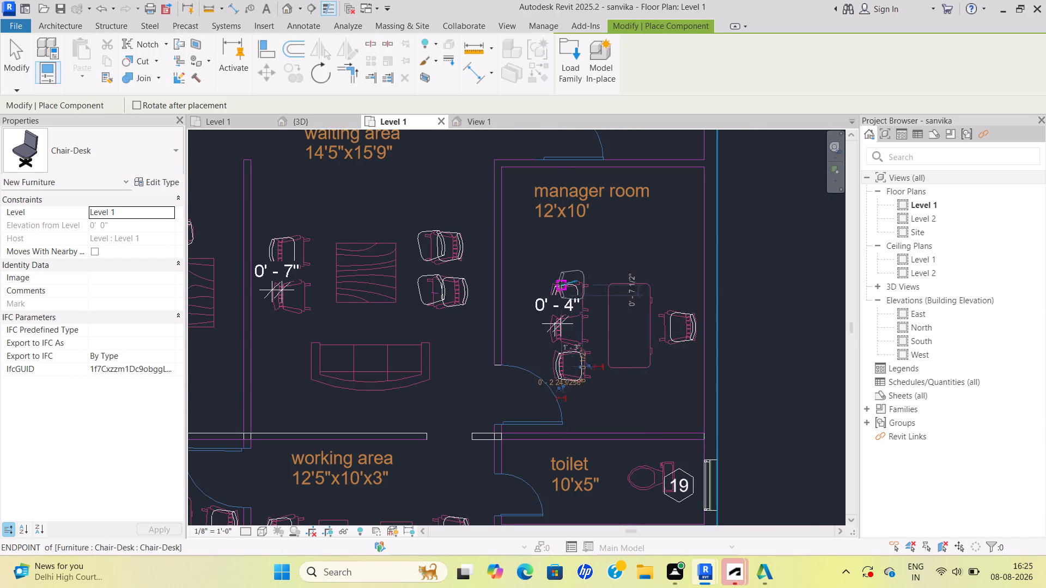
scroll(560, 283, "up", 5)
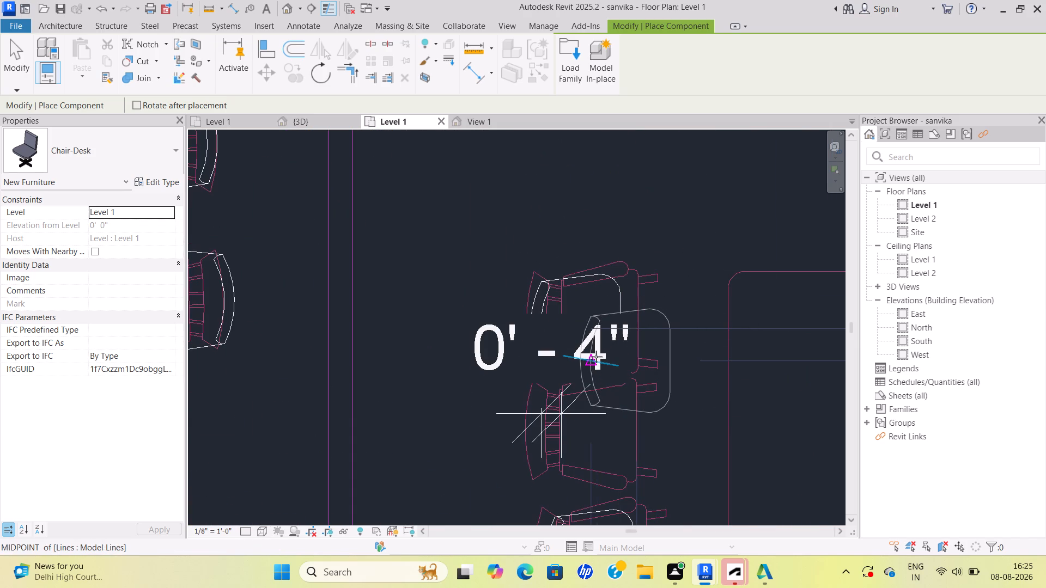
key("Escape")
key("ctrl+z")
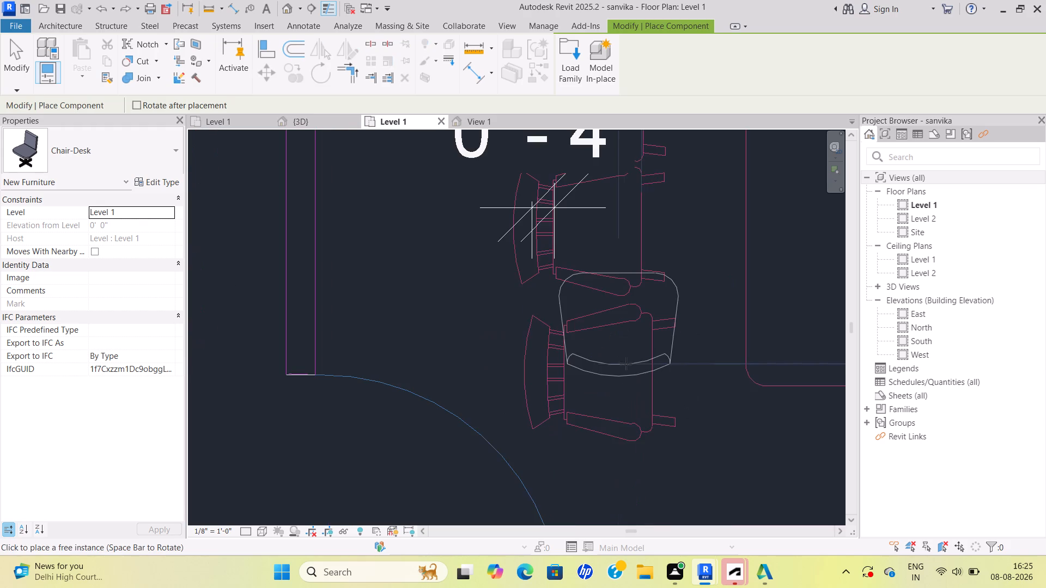
Leave component placement and undo the accidental dimension on the middle chair symbol of the manager room's three-chair row.
scroll(633, 362, "down", 5)
key("Escape")
key("Escape")
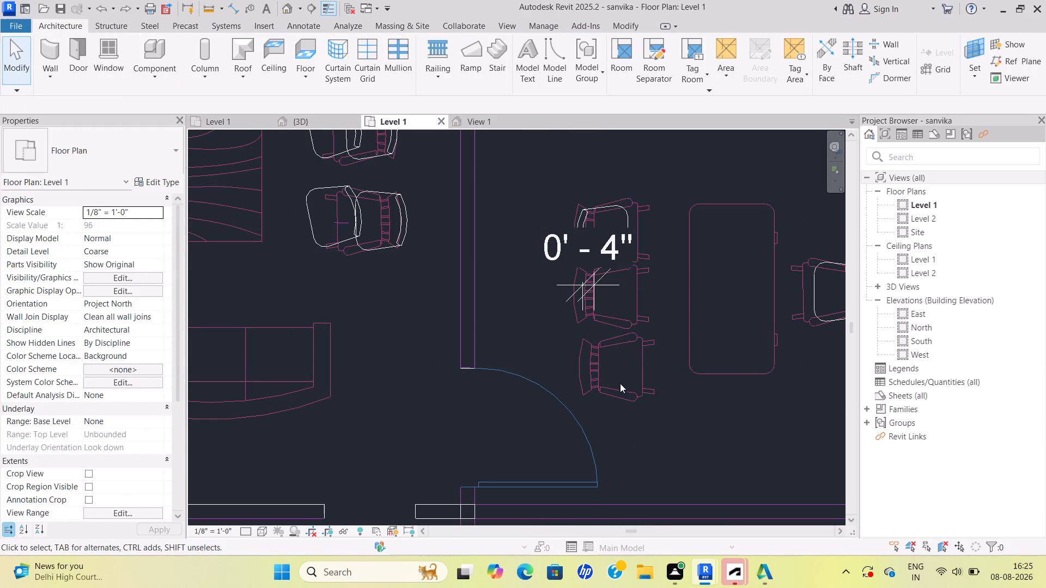
key("ctrl+z")
scroll(637, 364, "down", 3)
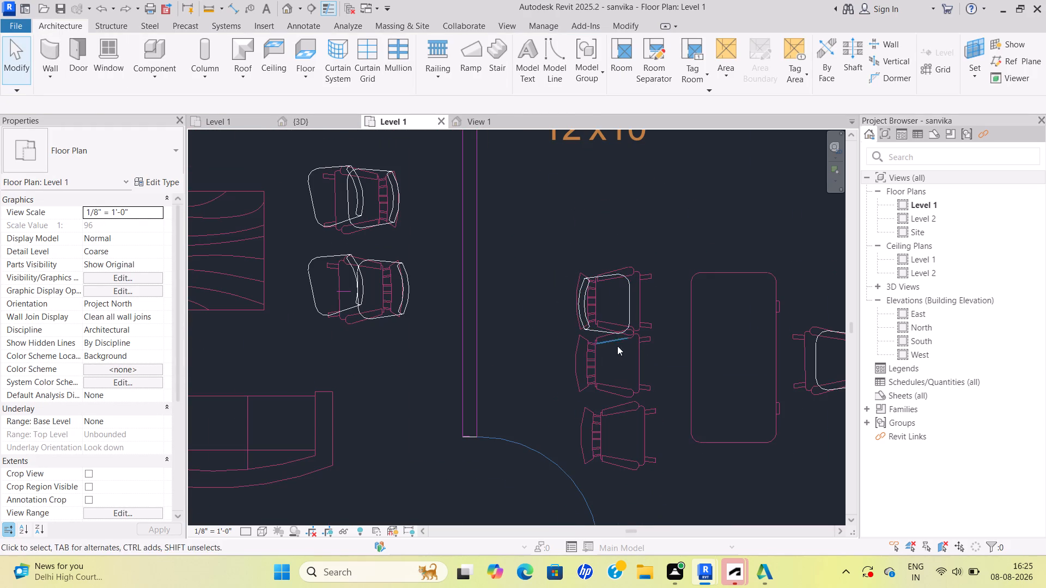
key("Escape")
Delete the two surplus Chair-Desks overlapping the waiting area chairs on the manager room side of the table.
scroll(327, 203, "down", 2)
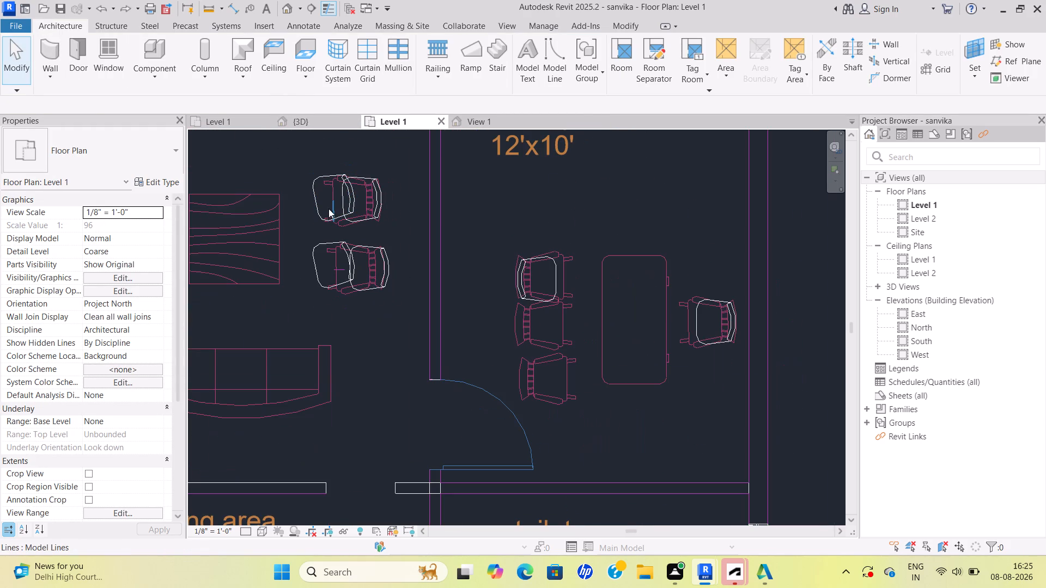
left_click(324, 215)
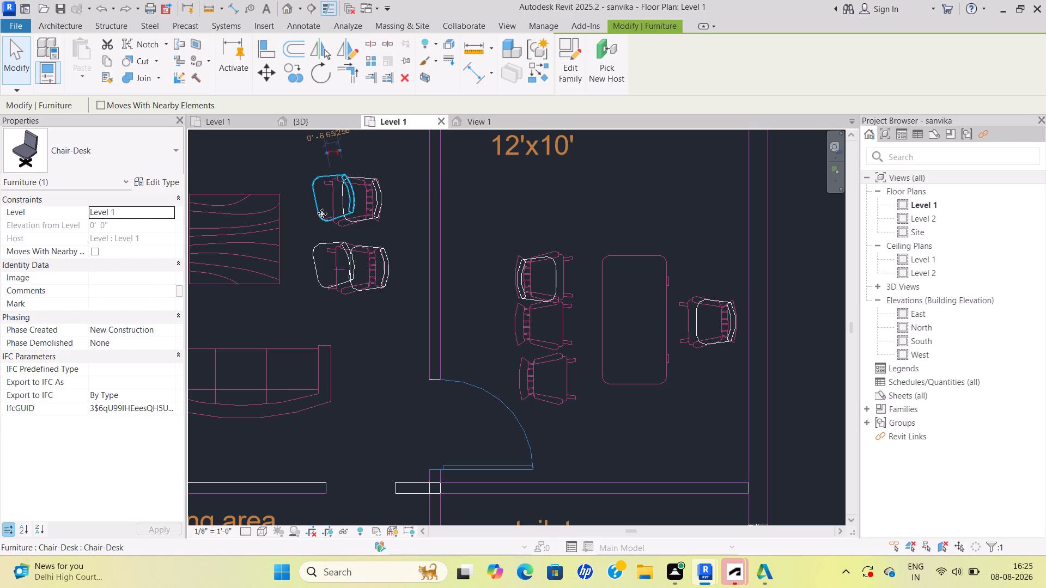
key("Delete")
scroll(329, 220, "down", 2)
scroll(329, 224, "up", 5)
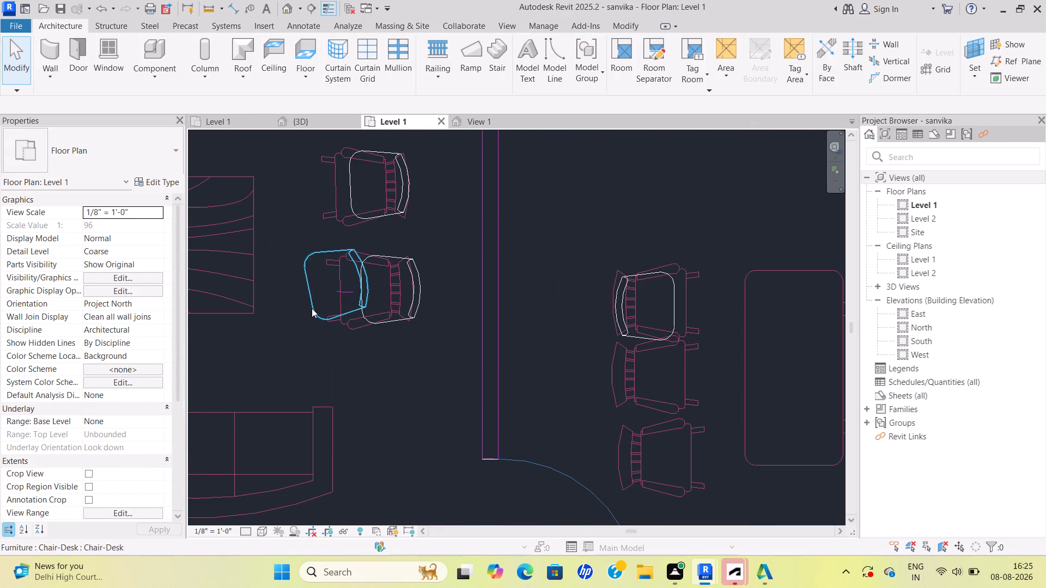
left_click(312, 308)
key("Delete")
Delete the stray Chair-Desk overlapping the second and third chairs of the working area row nearest the director room.
scroll(314, 307, "down", 9)
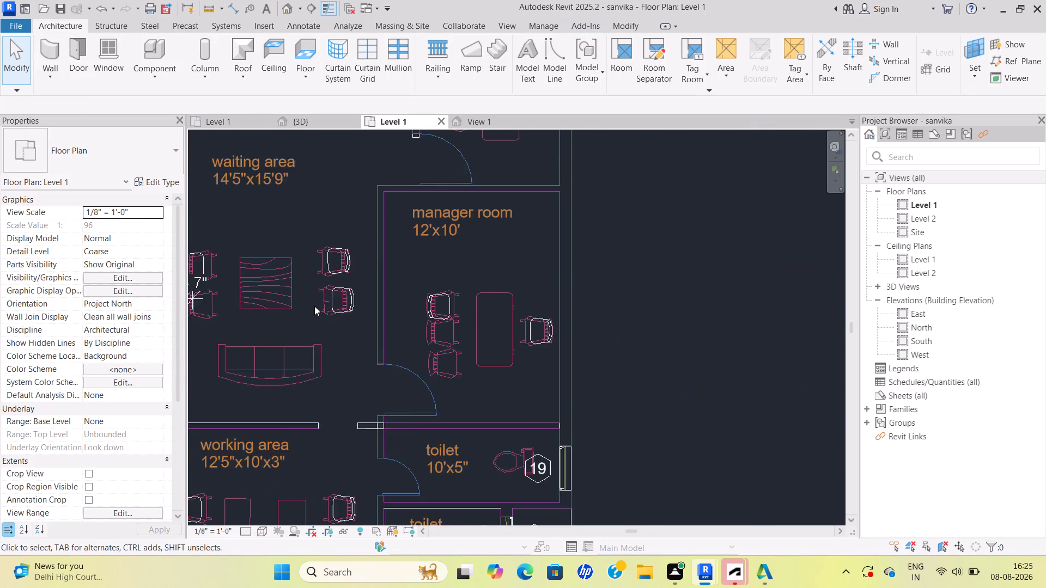
middle_click_drag(322, 308, 423, 188)
scroll(427, 187, "down", 1)
scroll(352, 332, "up", 9)
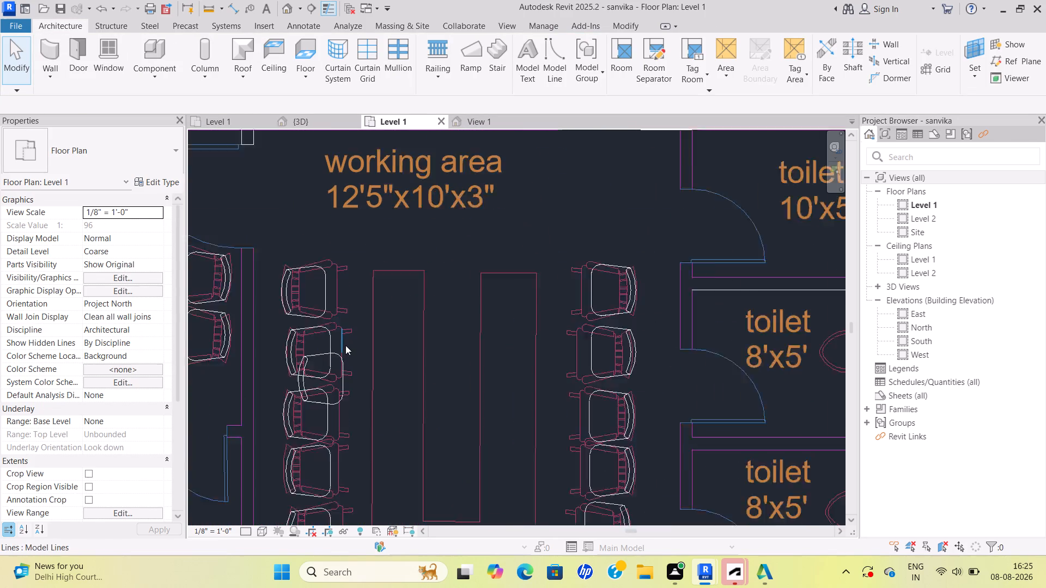
left_click(333, 353)
scroll(311, 356, "down", 5)
key("Escape")
key("Escape")
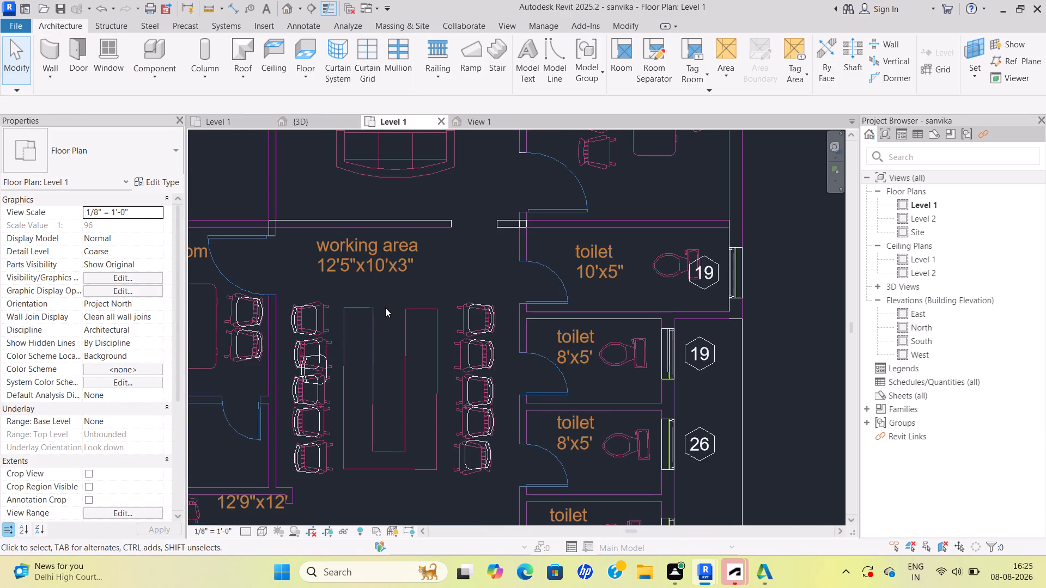
scroll(319, 360, "up", 6)
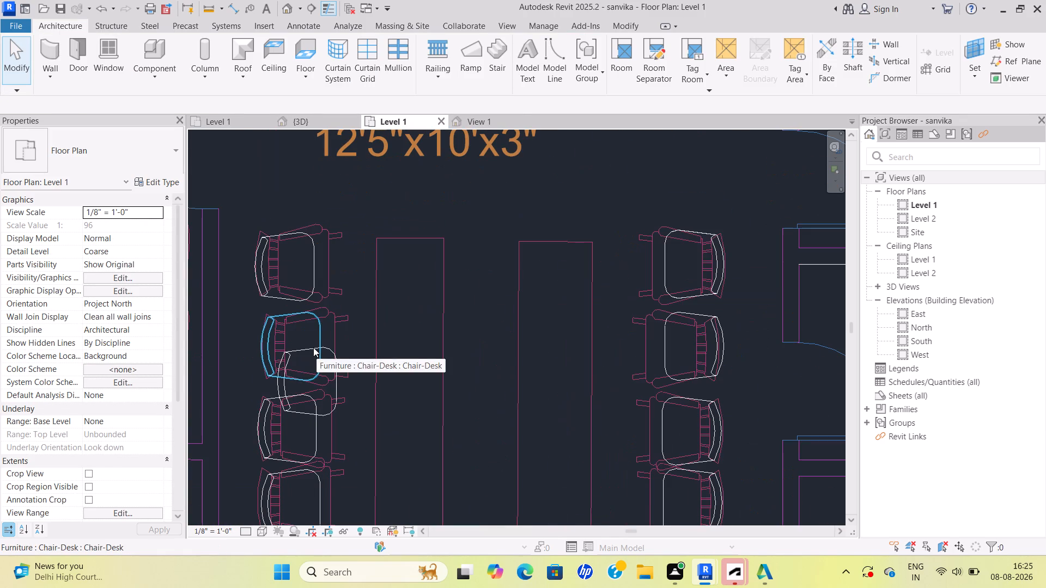
left_click(313, 347)
scroll(312, 348, "up", 4)
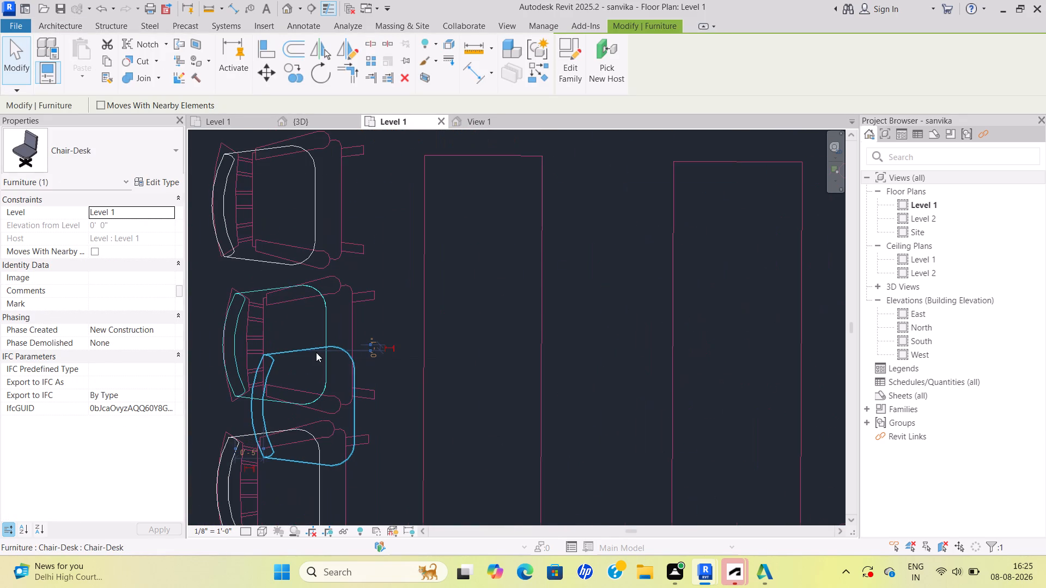
key("Escape")
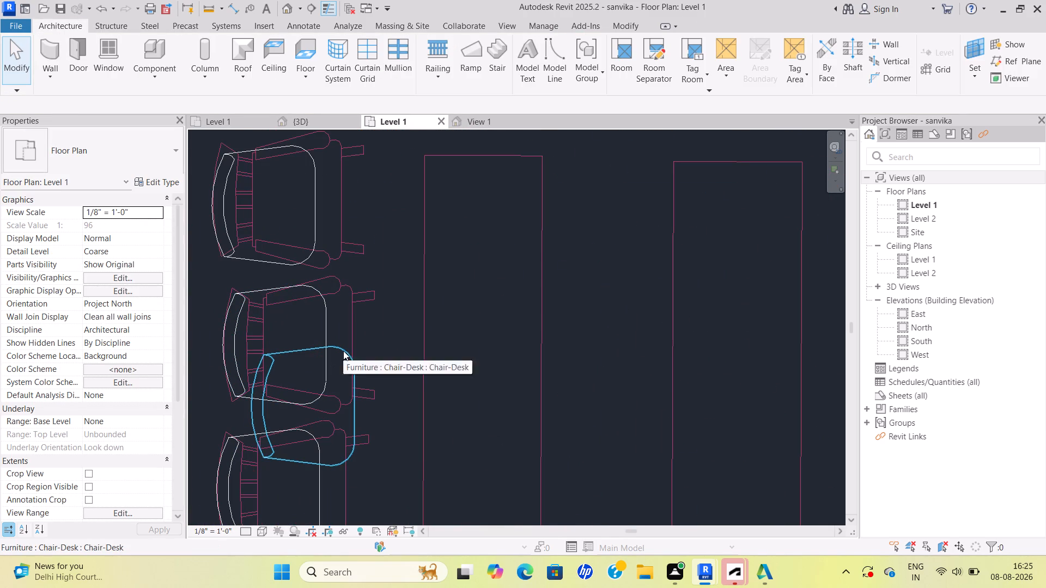
left_click(344, 349)
key("Delete")
scroll(346, 350, "down", 4)
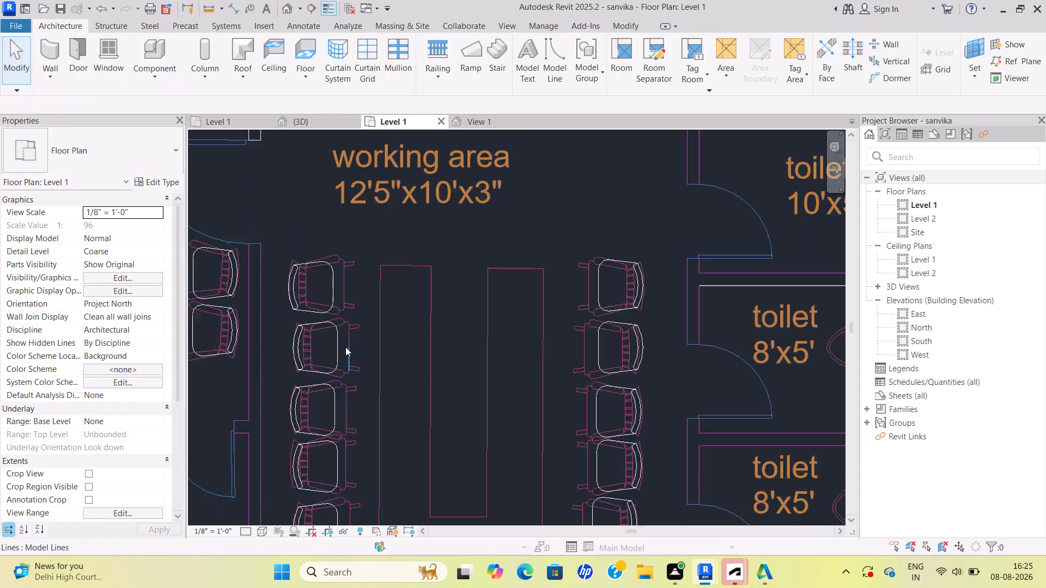
Delete the surplus Chair-Desk overlapping the single chair in front of the reception desk.
scroll(345, 347, "down", 9)
middle_click_drag(349, 345, 430, 336)
middle_click_drag(325, 318, 344, 400)
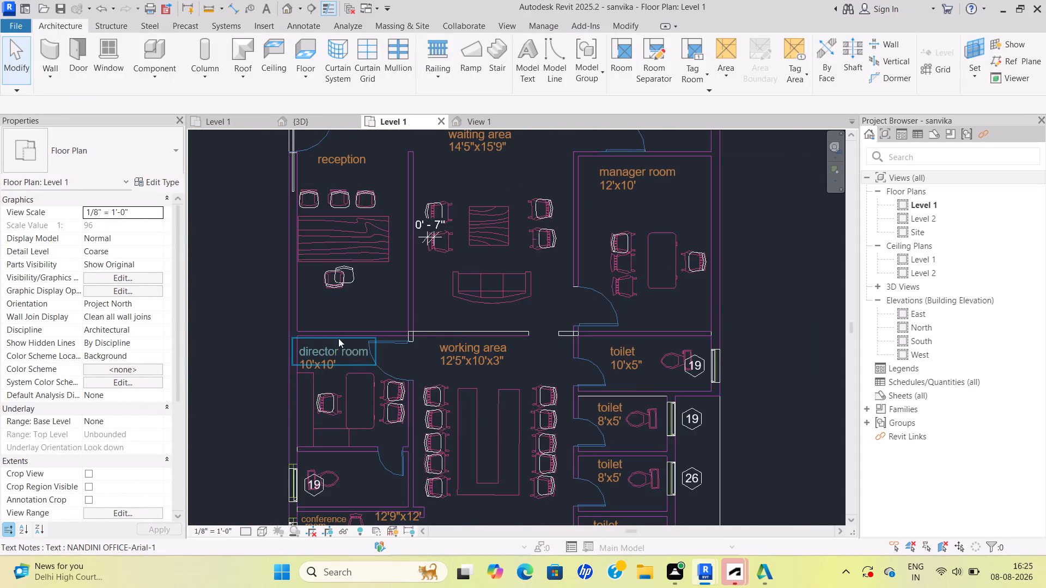
scroll(345, 283, "up", 11)
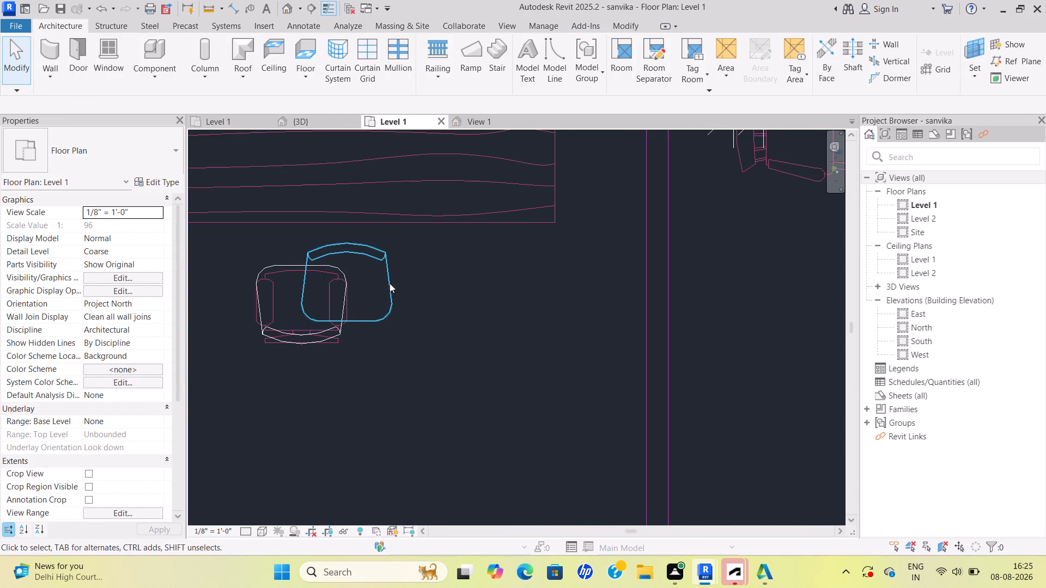
left_click(390, 283)
key("Delete")
Delete the stray 0' - 7" dimension on the empty waiting area chair symbol on the reception side.
scroll(392, 279, "down", 11)
middle_click_drag(391, 274, 385, 353)
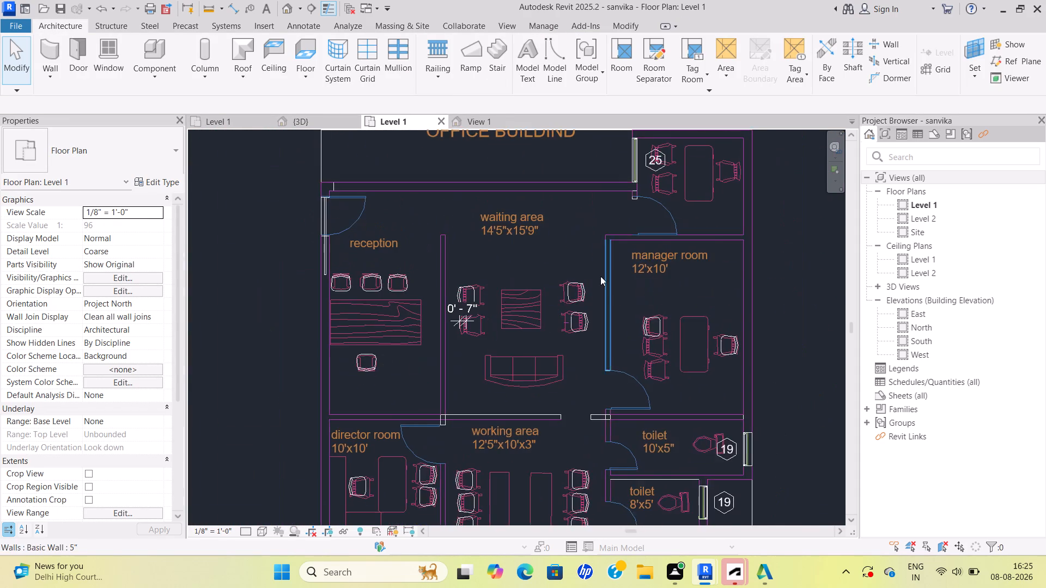
scroll(600, 276, "down", 1)
middle_click_drag(603, 276, 572, 308)
scroll(444, 327, "up", 11)
scroll(502, 358, "up", 3)
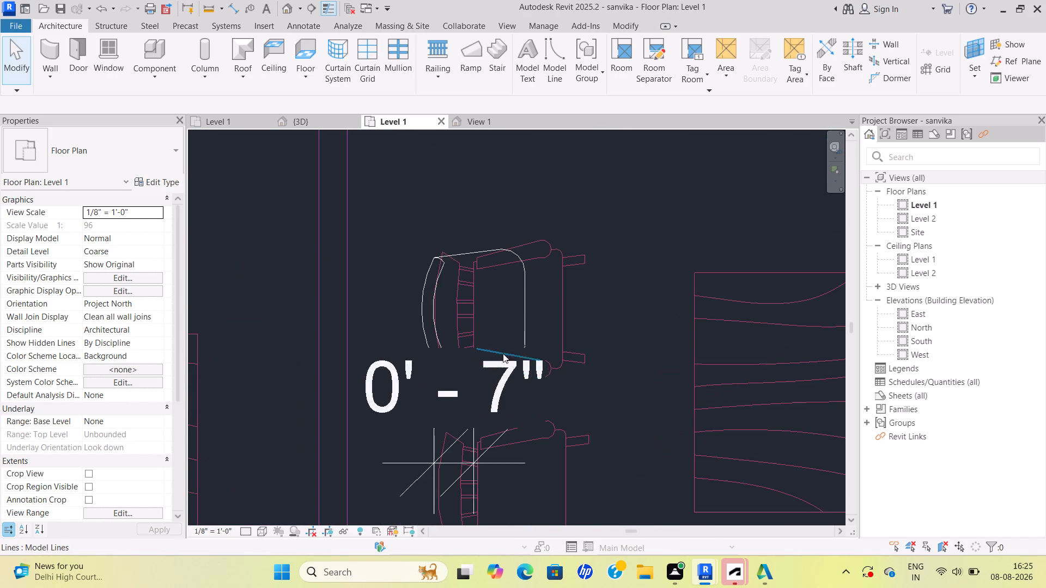
left_click(522, 325)
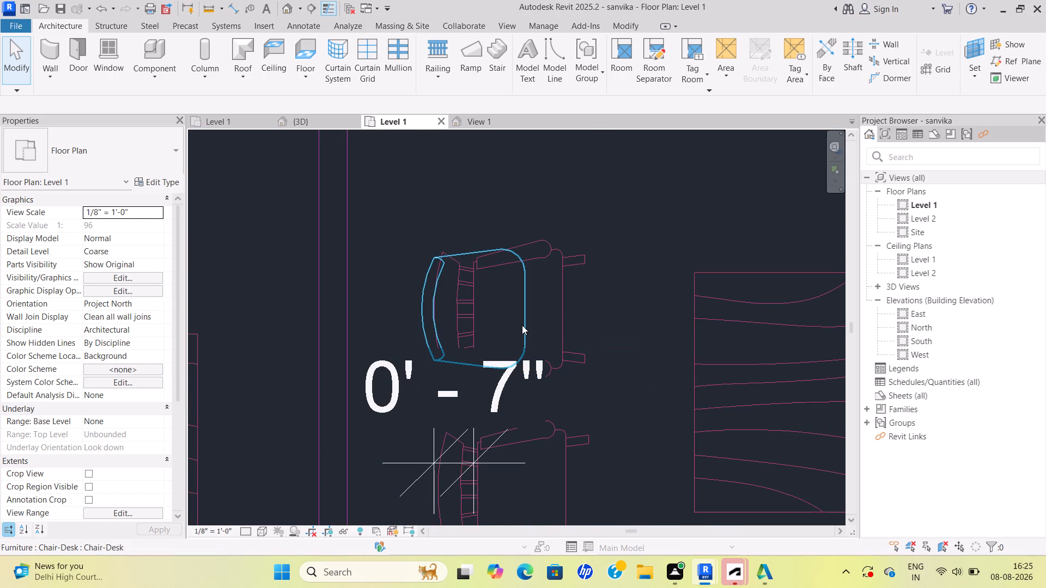
scroll(544, 354, "down", 4)
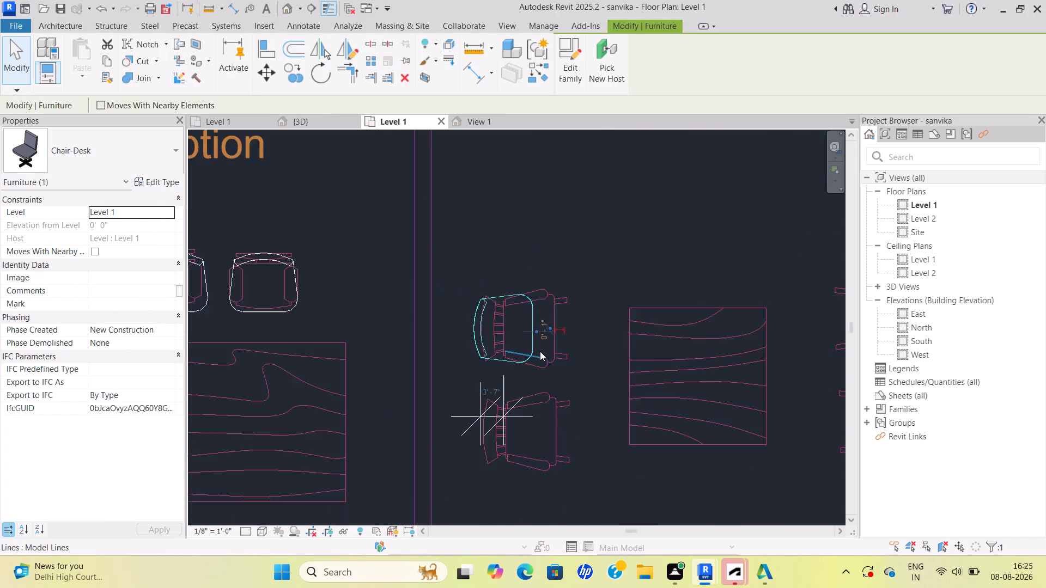
scroll(540, 351, "down", 4)
scroll(519, 391, "up", 10)
left_click(519, 377)
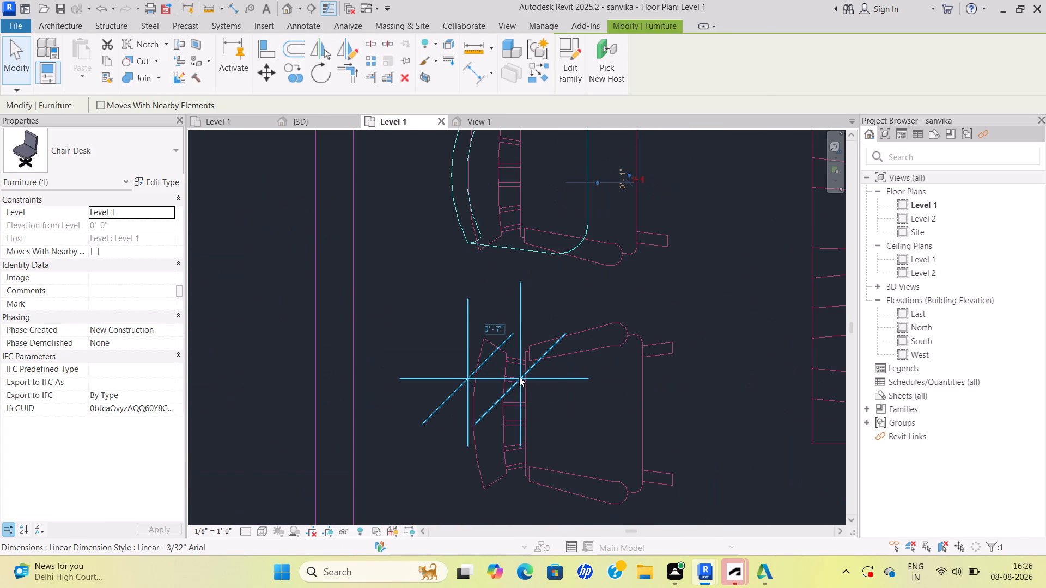
key("Escape")
key("Escape")
scroll(527, 384, "up", 4)
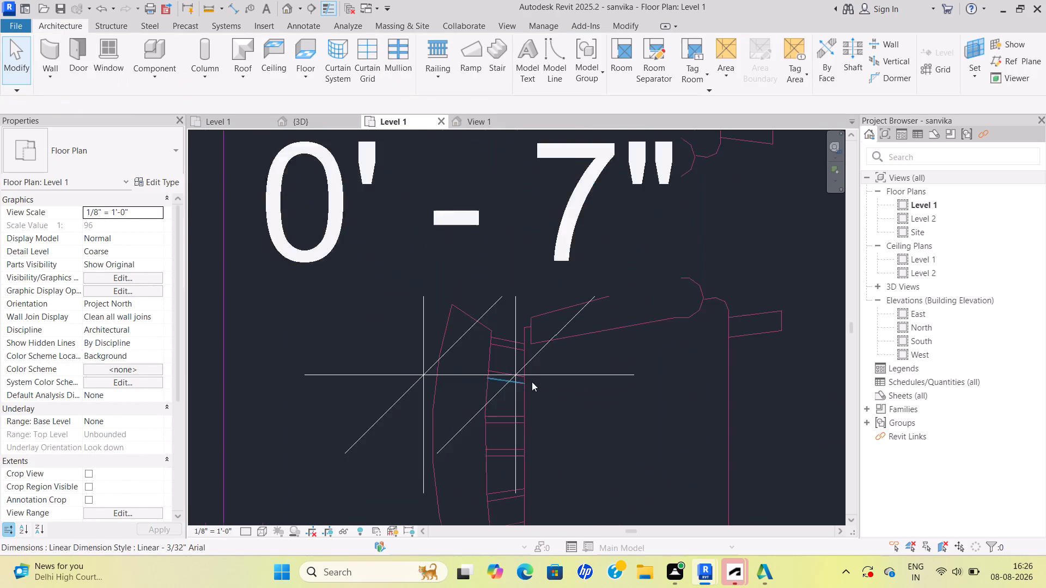
left_click(541, 372)
key("Delete")
scroll(540, 372, "down", 4)
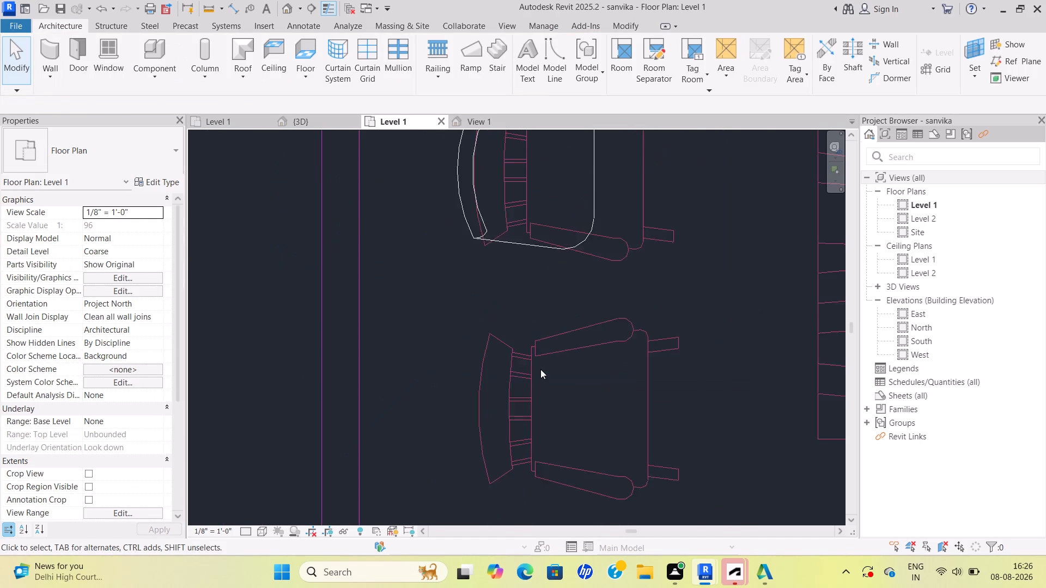
Start placing a component and load the Chair-Desk family from the Seating folder.
scroll(540, 369, "down", 6)
middle_click_drag(540, 366, 492, 307)
scroll(504, 322, "down", 13)
middle_click_drag(507, 322, 497, 294)
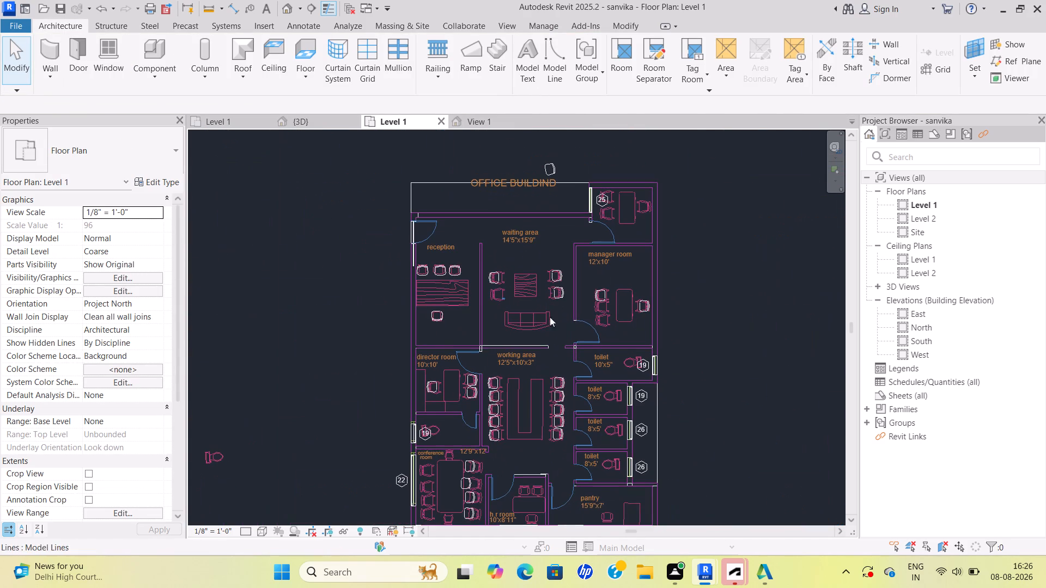
middle_click_drag(580, 324, 573, 310)
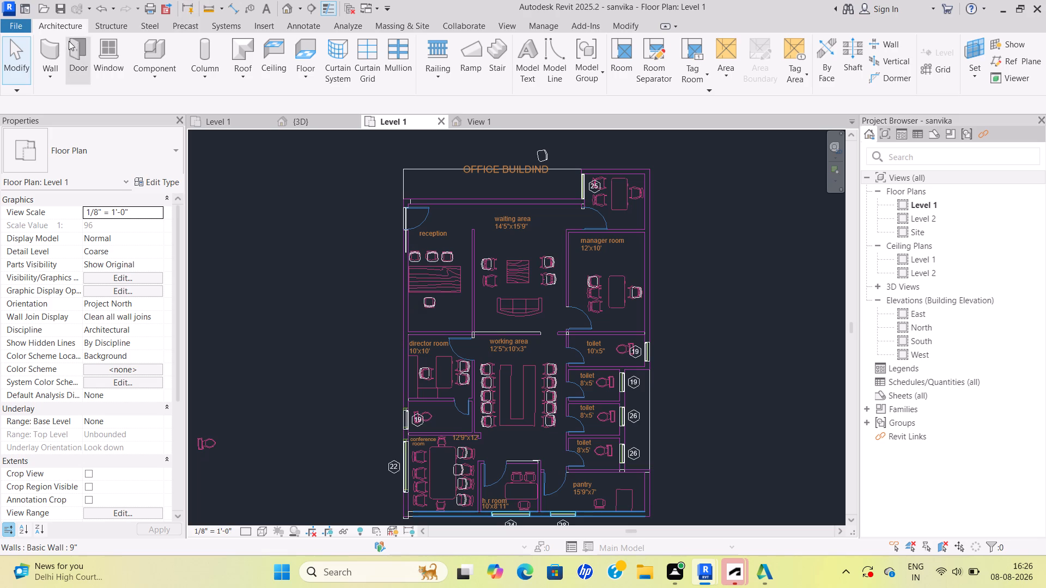
left_click(57, 76)
left_click(155, 66)
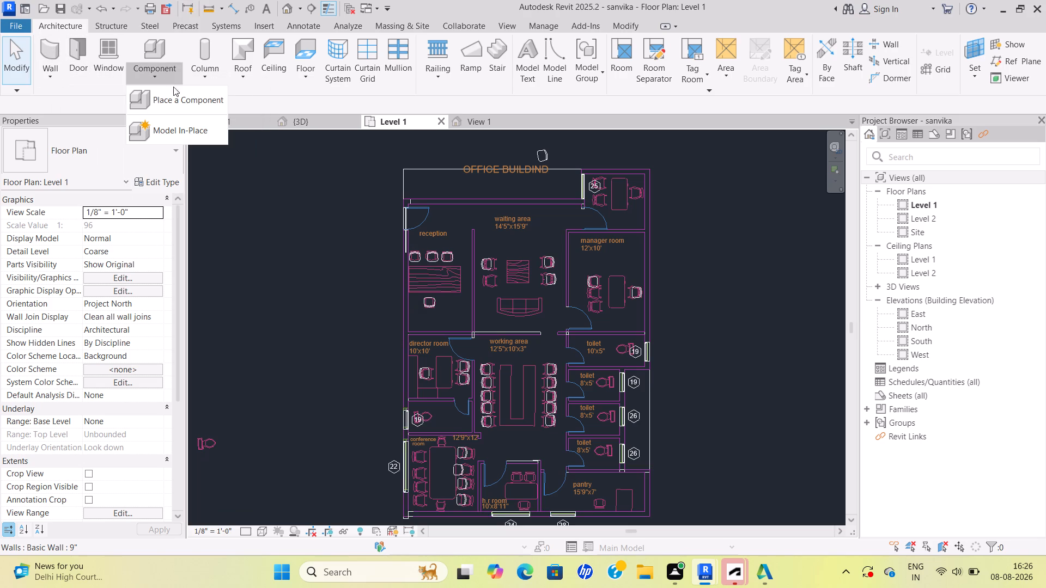
left_click(184, 99)
left_click(574, 64)
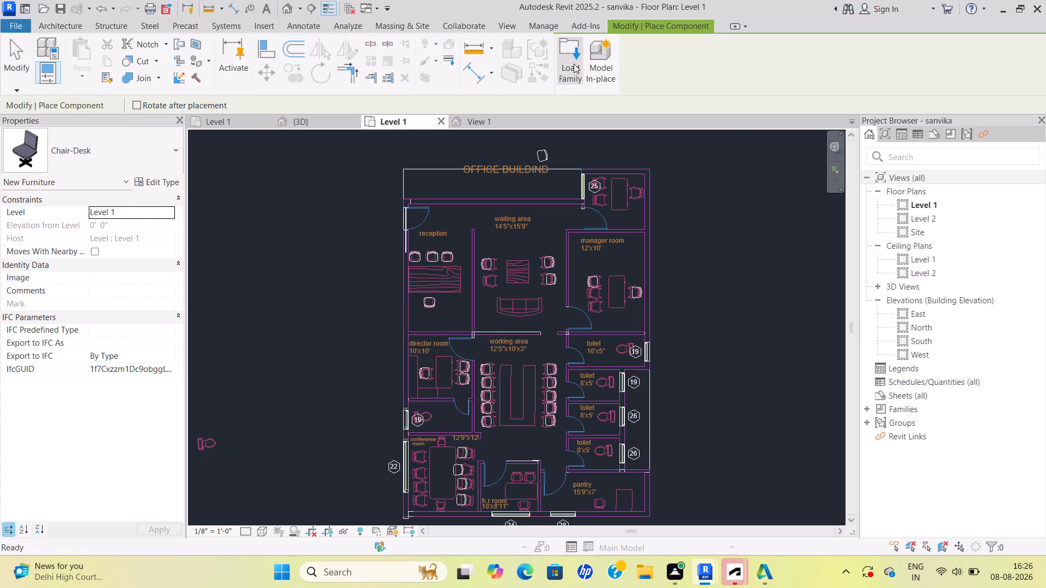
left_click(582, 185)
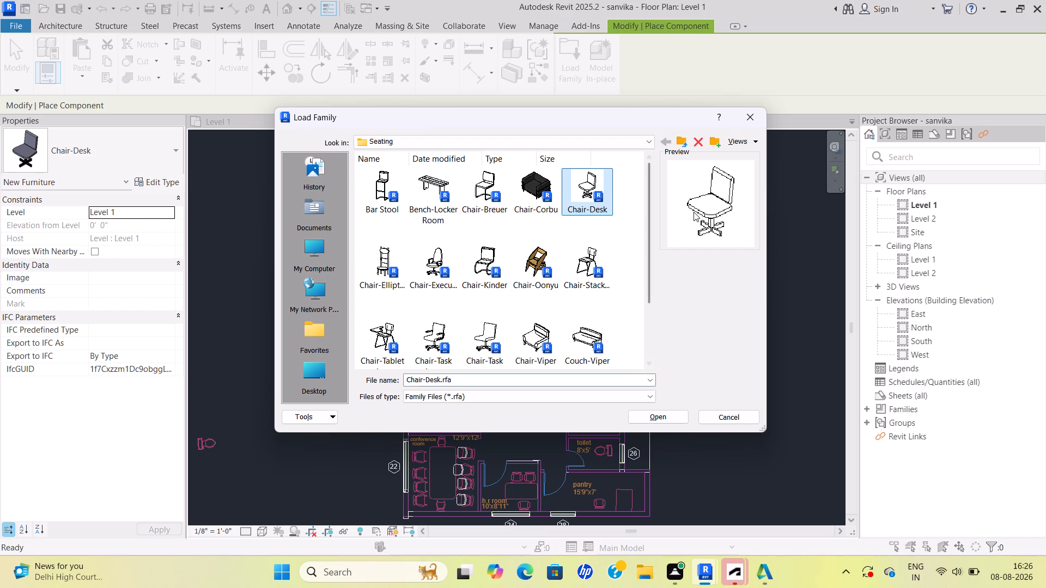
left_click(658, 419)
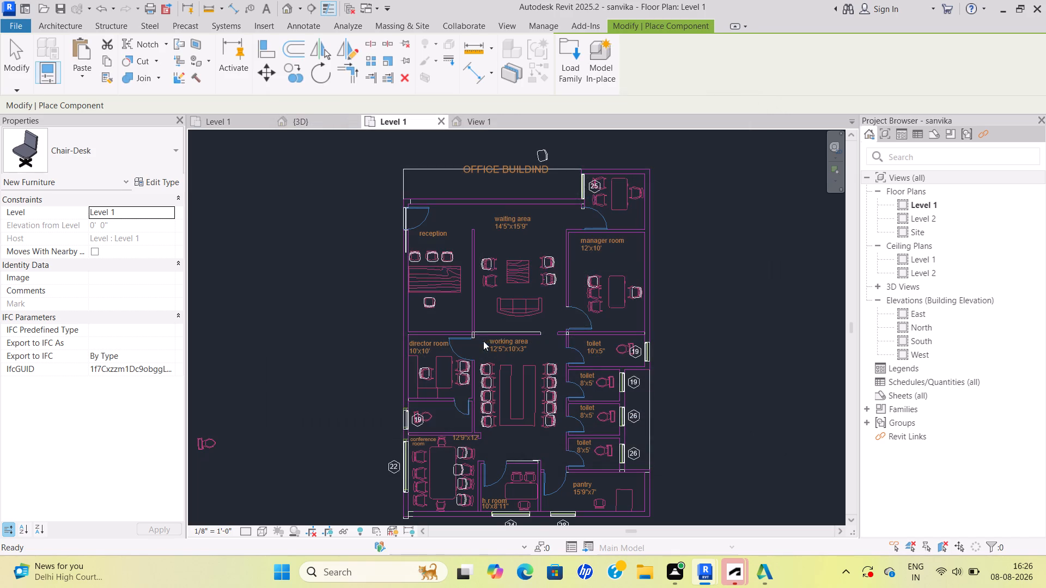
Place a rotated Chair-Desk on the empty waiting area chair symbol on the reception side, facing the wooden table.
scroll(504, 341, "up", 10)
scroll(463, 380, "down", 1)
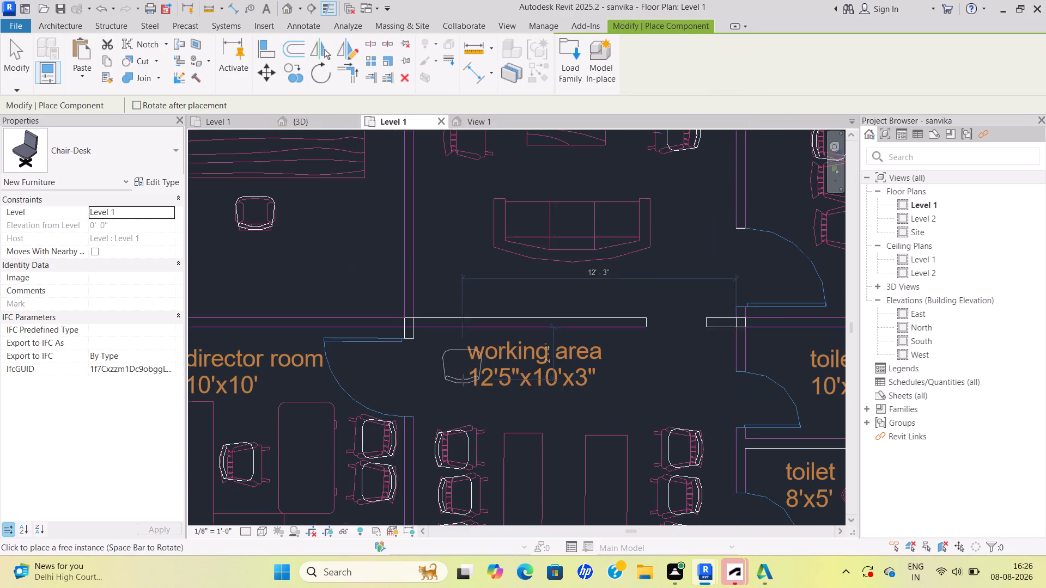
middle_click_drag(473, 238, 487, 371)
scroll(500, 277, "up", 2)
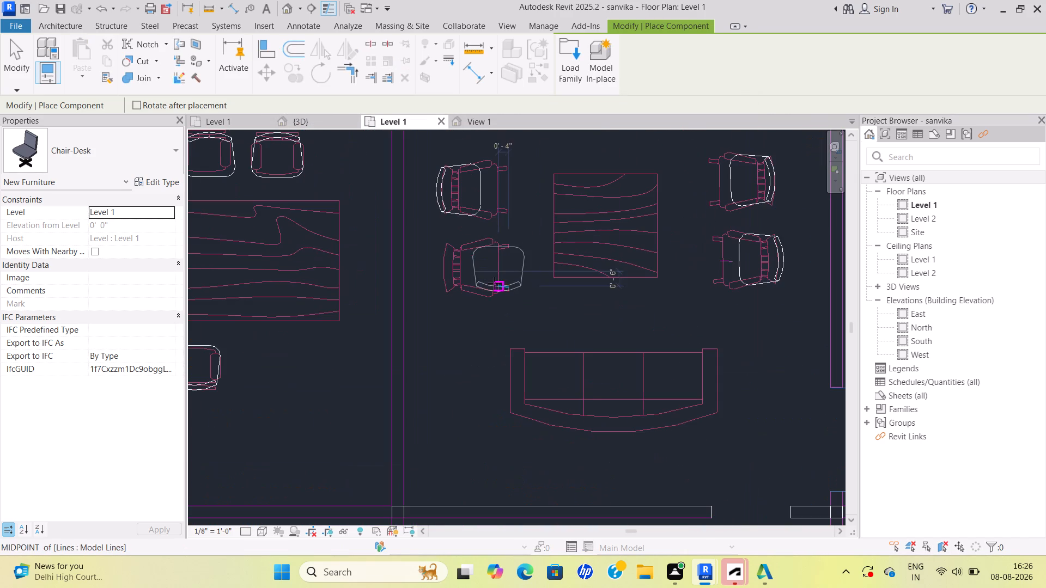
key("space")
key("space")
key("space")
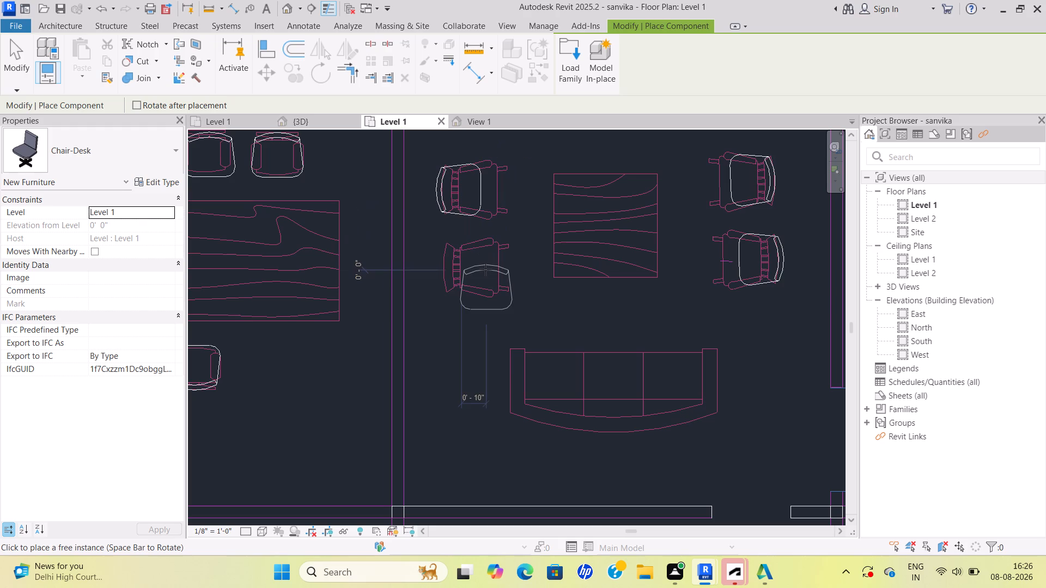
key("space")
key("space")
key("space")
key("space")
key("space")
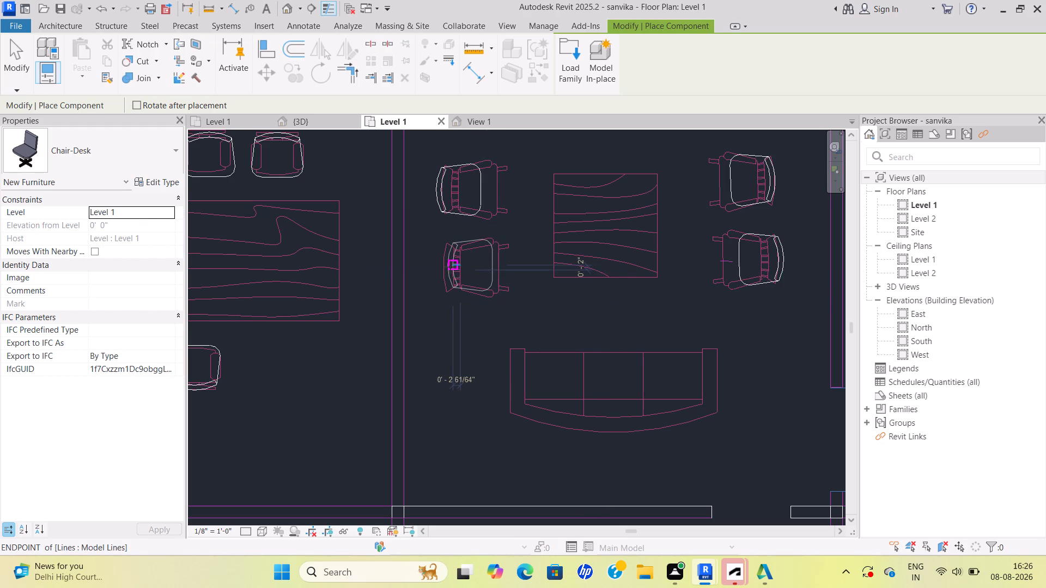
left_click(450, 267)
Place a Chair-Desk on the middle chair symbol of the manager room's three-chair row, facing the desk.
scroll(544, 271, "down", 9)
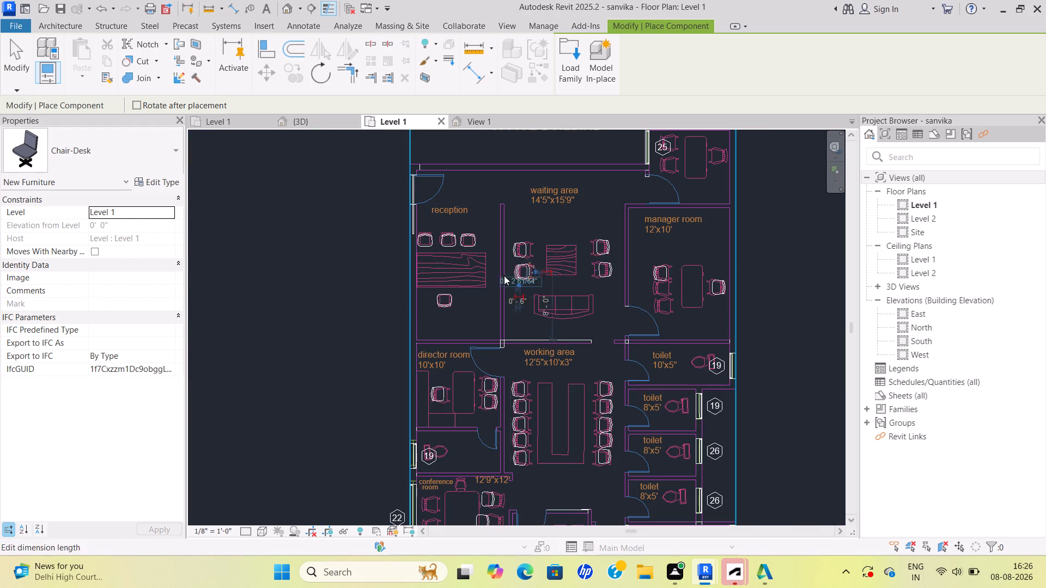
scroll(561, 259, "down", 1)
scroll(631, 270, "up", 14)
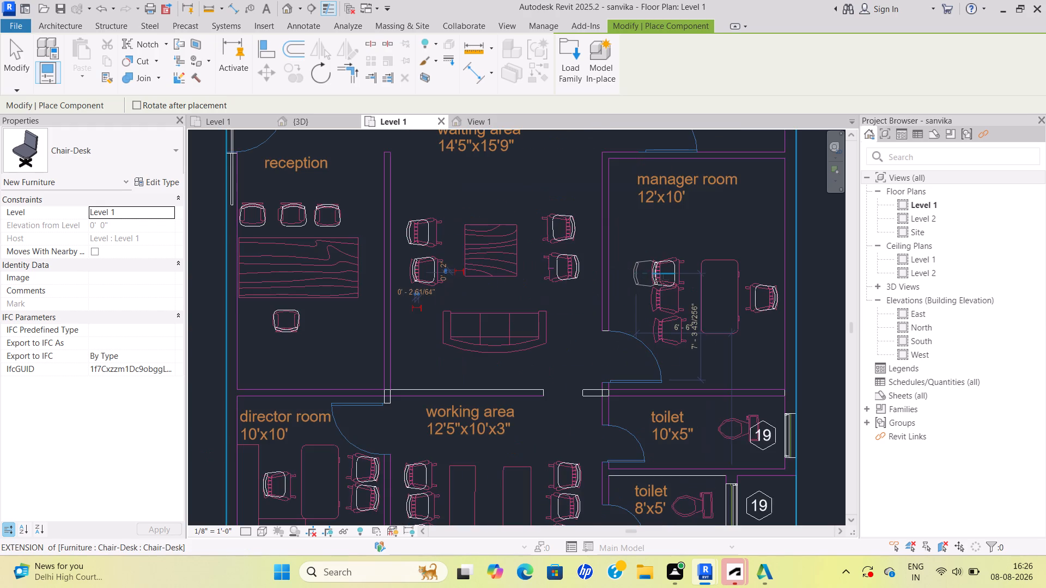
scroll(662, 280, "up", 7)
middle_click_drag(720, 290, 492, 267)
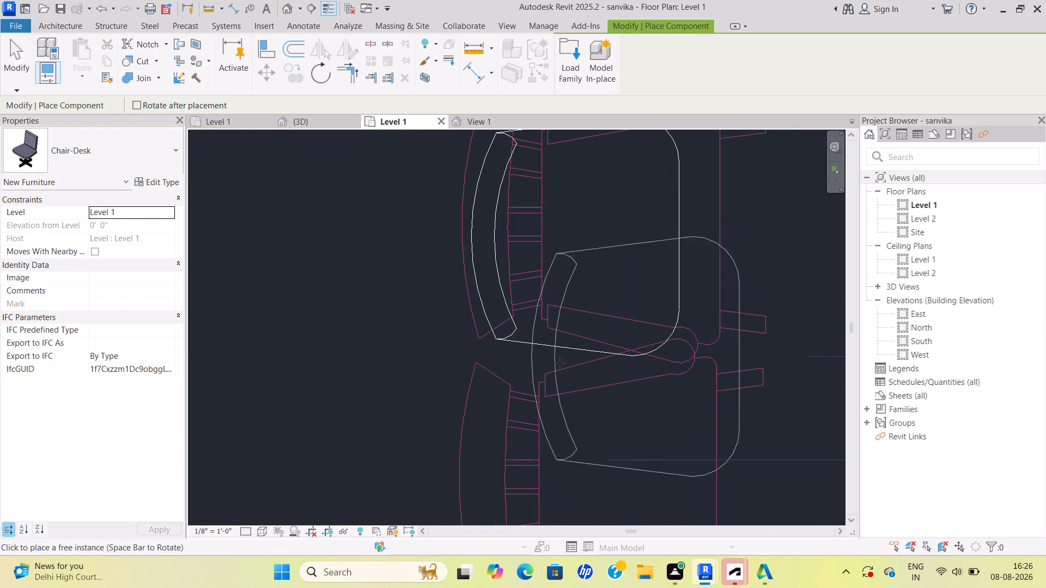
scroll(560, 363, "down", 2)
middle_click_drag(552, 352, 556, 257)
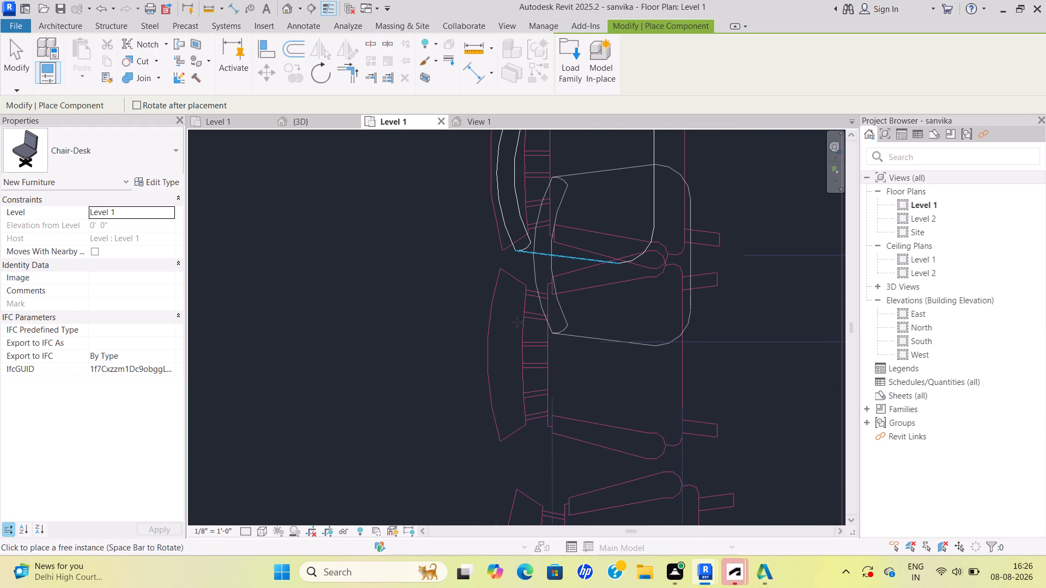
scroll(529, 357, "up", 2)
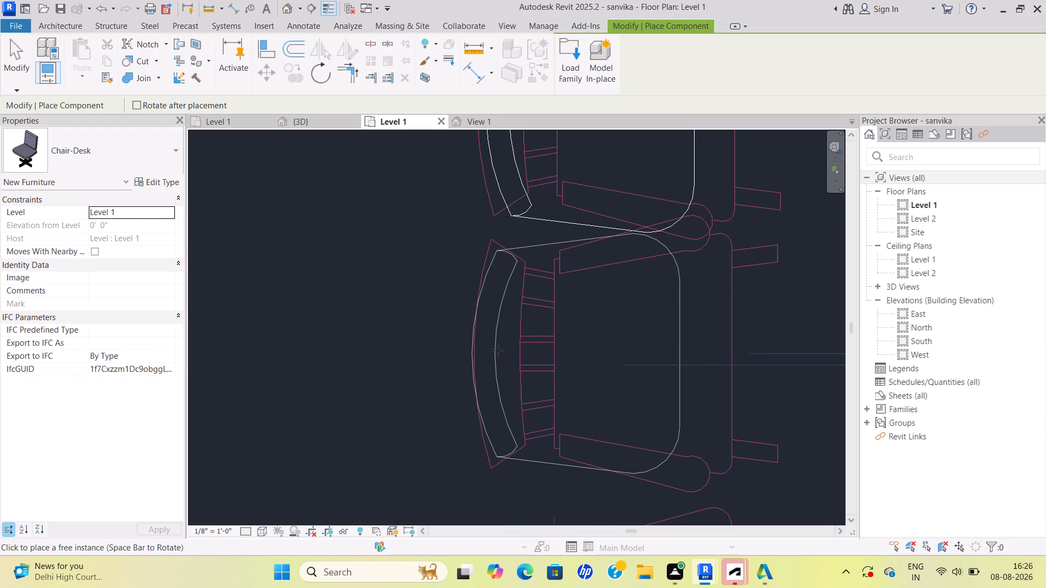
left_click(498, 350)
Place a Chair-Desk on the manager room chair symbol nearest the door, facing the desk.
scroll(504, 354, "down", 6)
middle_click_drag(512, 363, 502, 284)
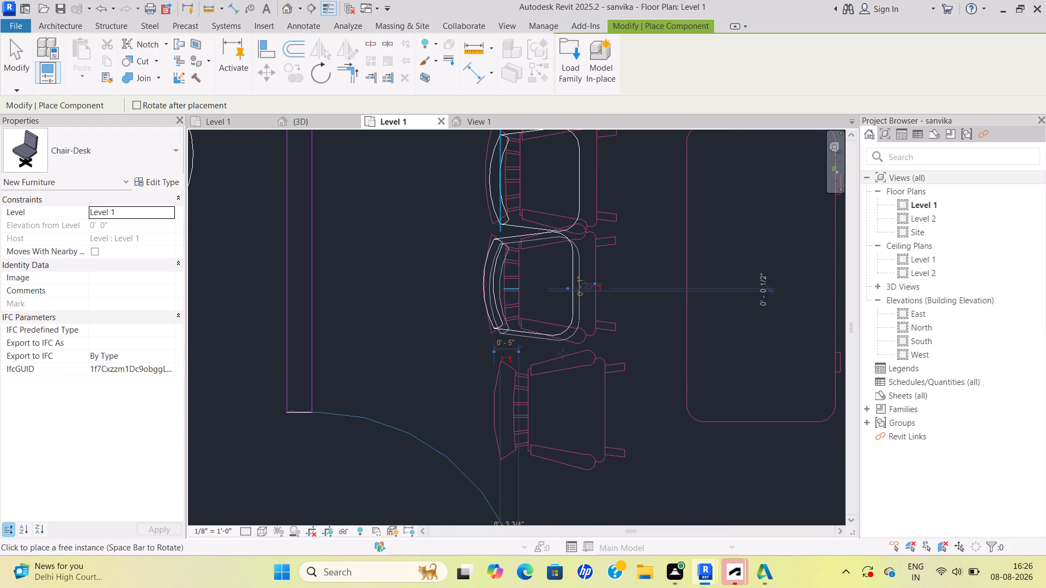
scroll(540, 390, "up", 5)
scroll(527, 412, "down", 3)
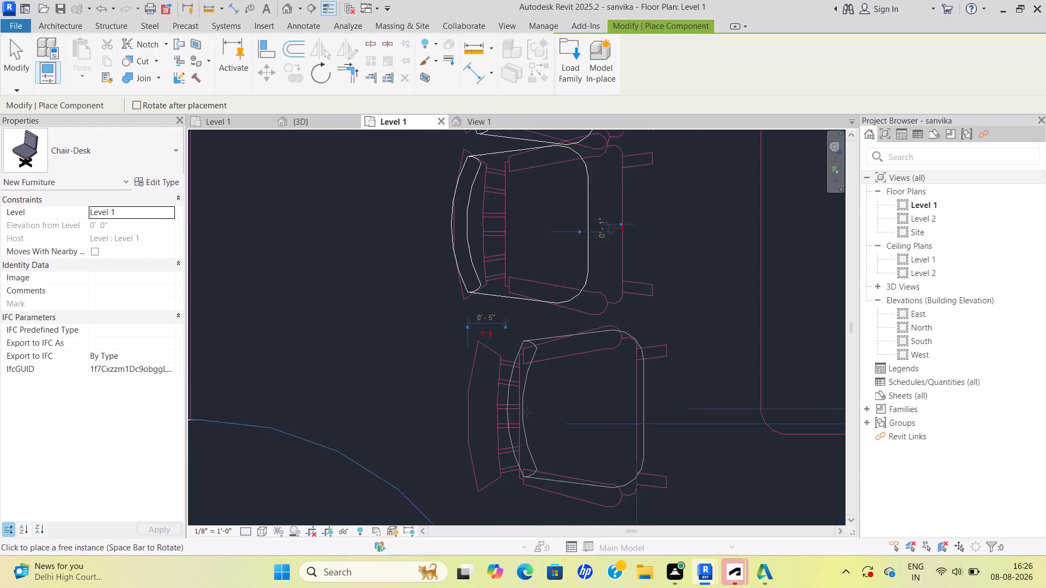
scroll(527, 412, "down", 1)
middle_click_drag(526, 407, 533, 329)
scroll(521, 344, "up", 4)
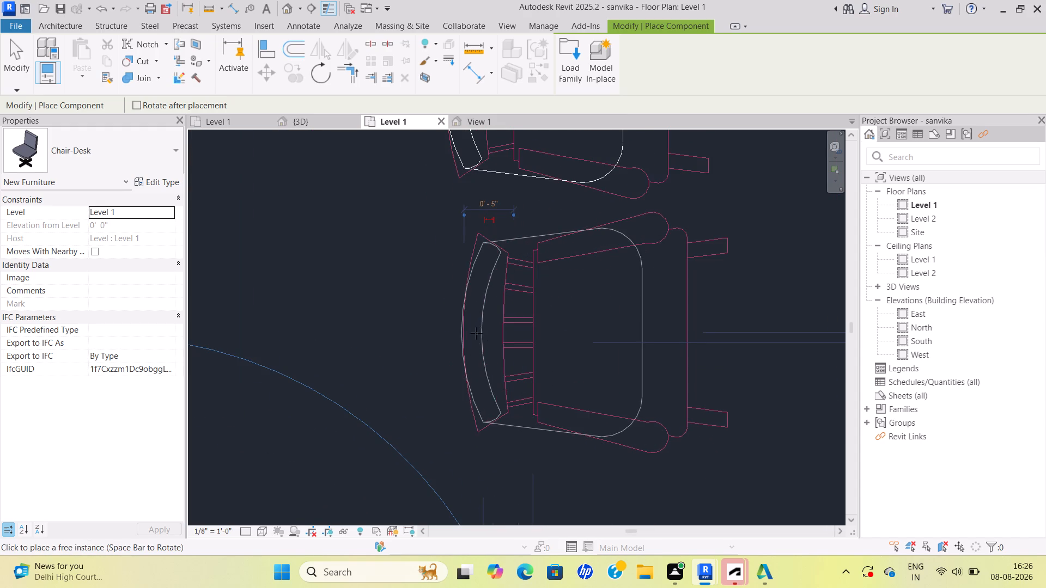
left_click(486, 335)
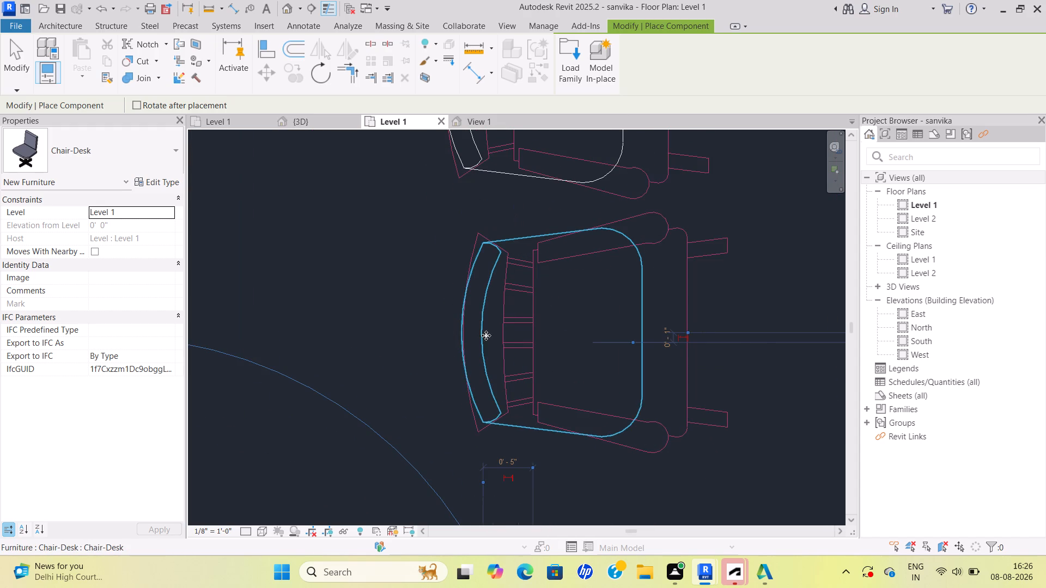
Place a Chair-Desk on the first chair symbol of the conference room's window-side row, nearest the room name.
scroll(607, 334, "down", 17)
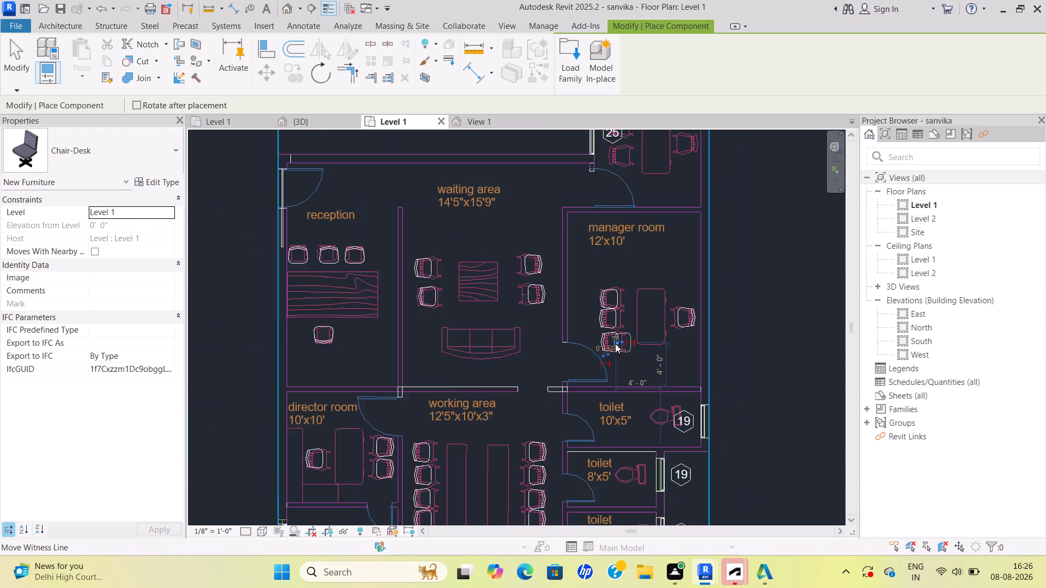
scroll(615, 344, "down", 2)
middle_click_drag(614, 343, 612, 261)
scroll(579, 352, "down", 1)
middle_click_drag(579, 350, 592, 285)
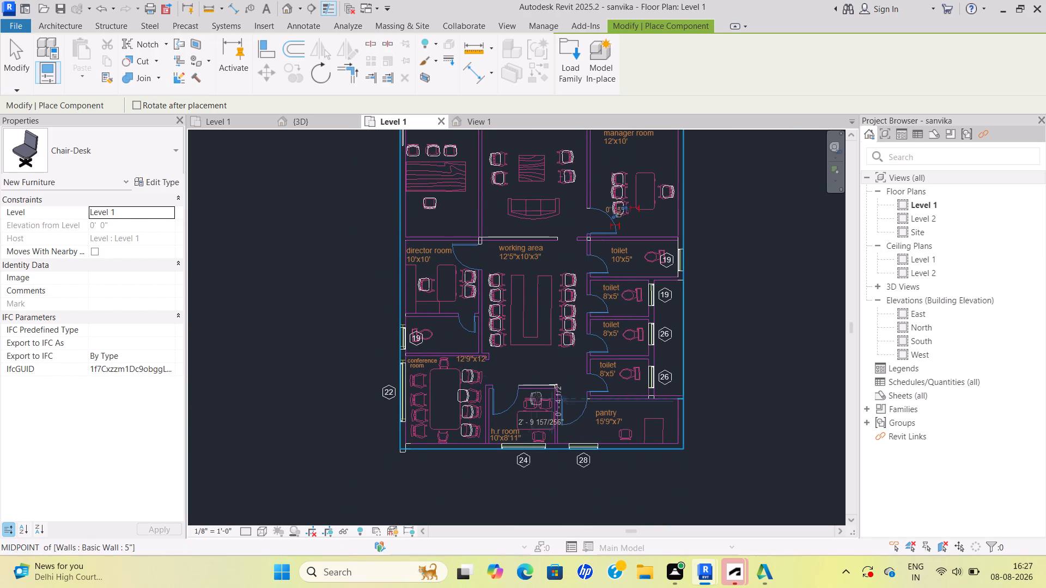
scroll(538, 397, "up", 6)
middle_click_drag(501, 384, 585, 362)
scroll(431, 387, "down", 1)
middle_click_drag(524, 371, 603, 364)
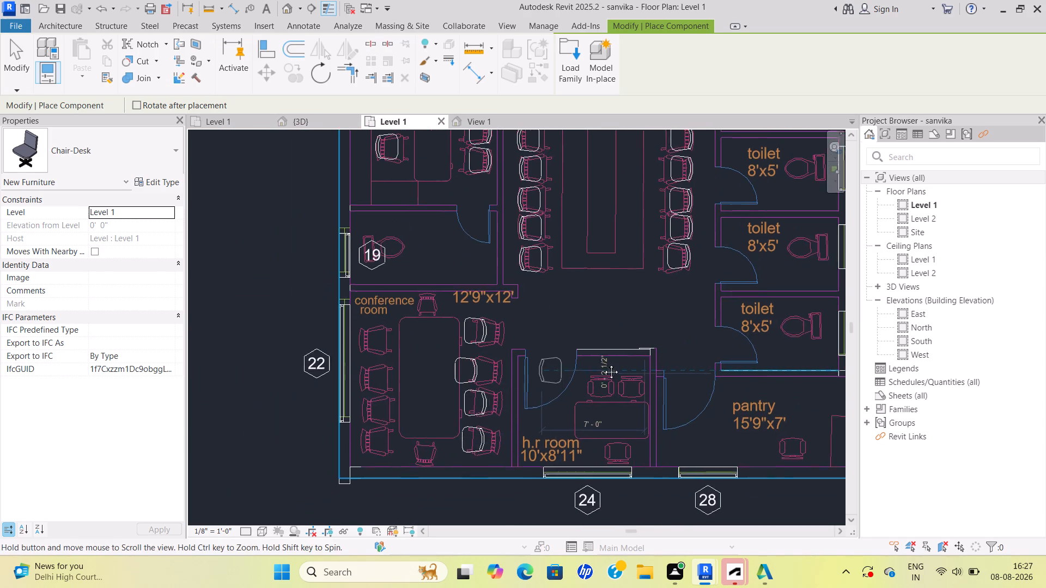
middle_click_drag(603, 364, 625, 362)
scroll(465, 339, "up", 5)
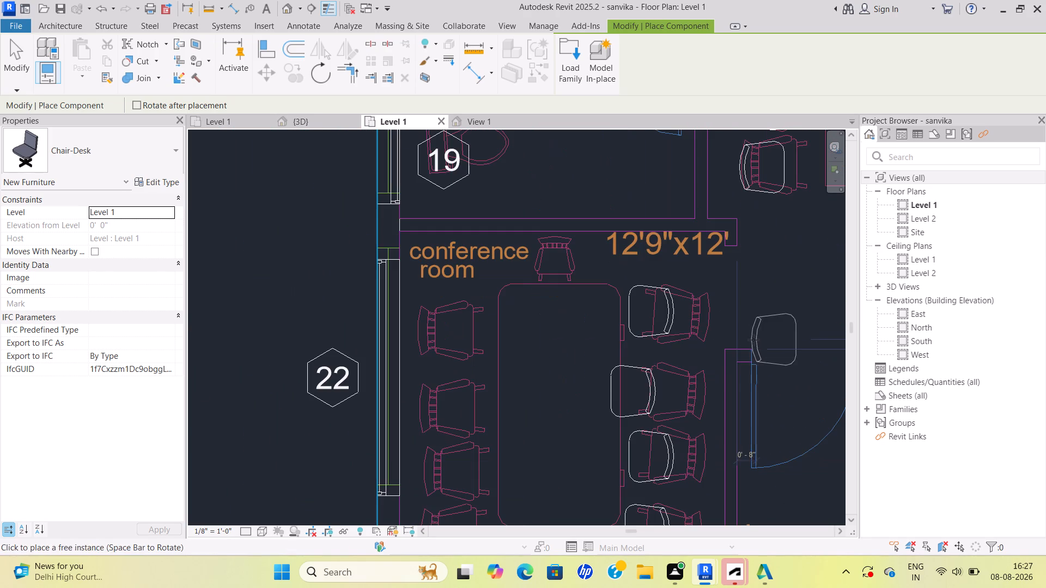
scroll(522, 397, "down", 1)
middle_click_drag(525, 397, 615, 347)
scroll(531, 291, "up", 2)
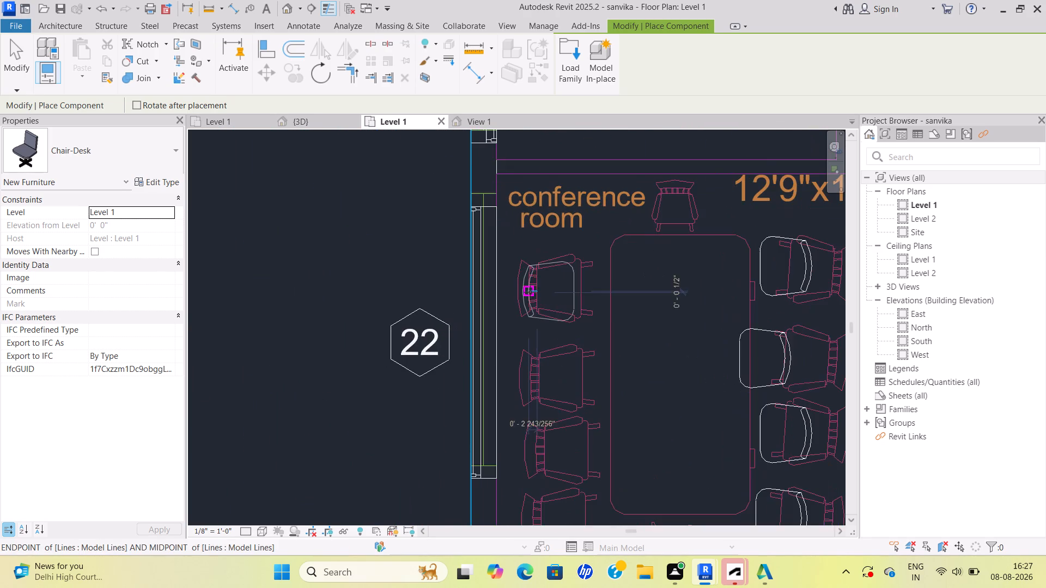
scroll(519, 291, "up", 4)
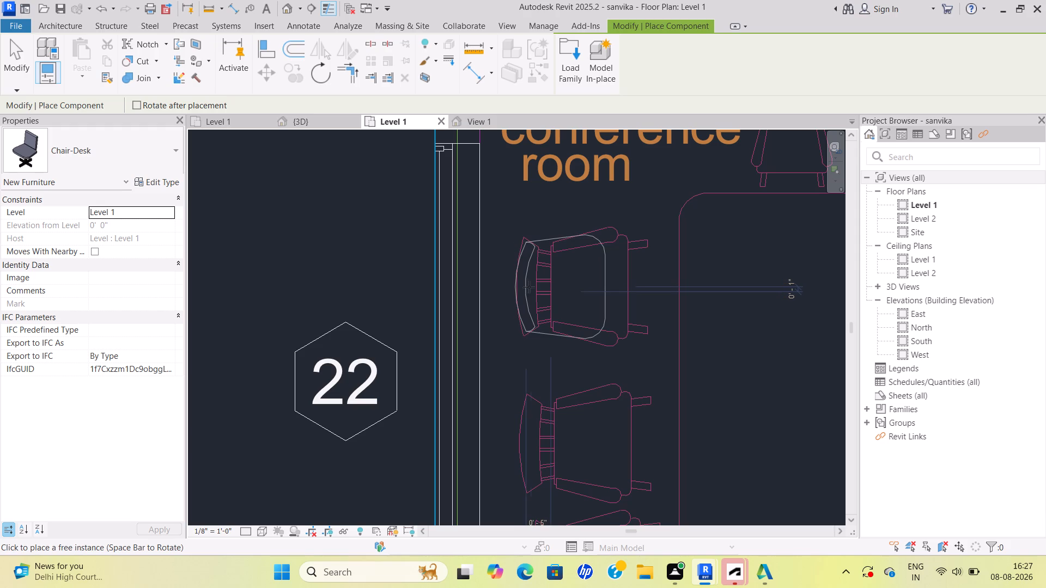
left_click(527, 287)
Place Chair-Desks on the second and third chair symbols of the conference room's window-side row.
scroll(551, 391, "down", 3)
middle_click_drag(551, 387, 560, 327)
scroll(564, 342, "up", 4)
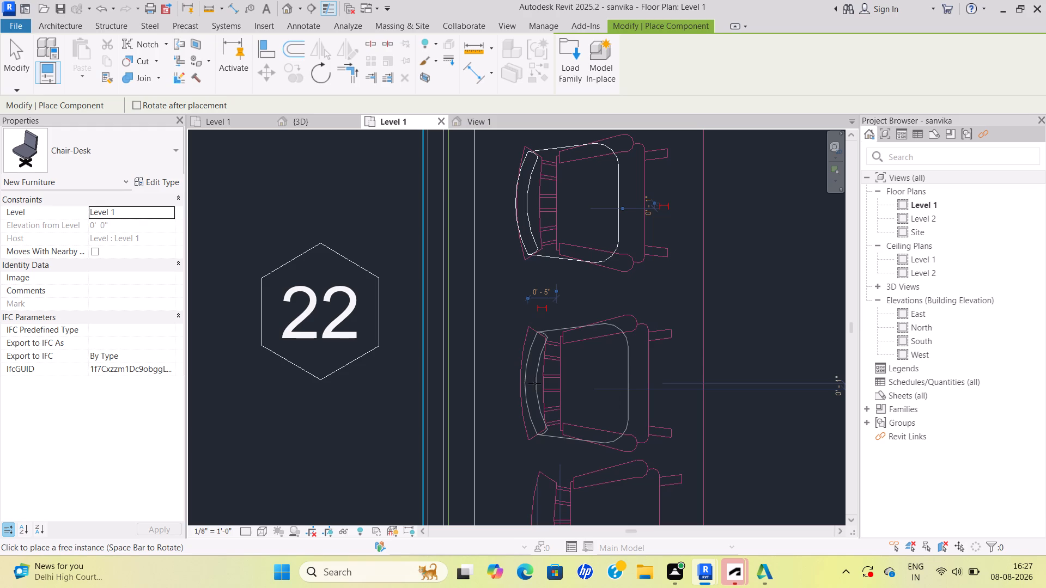
scroll(531, 383, "up", 3)
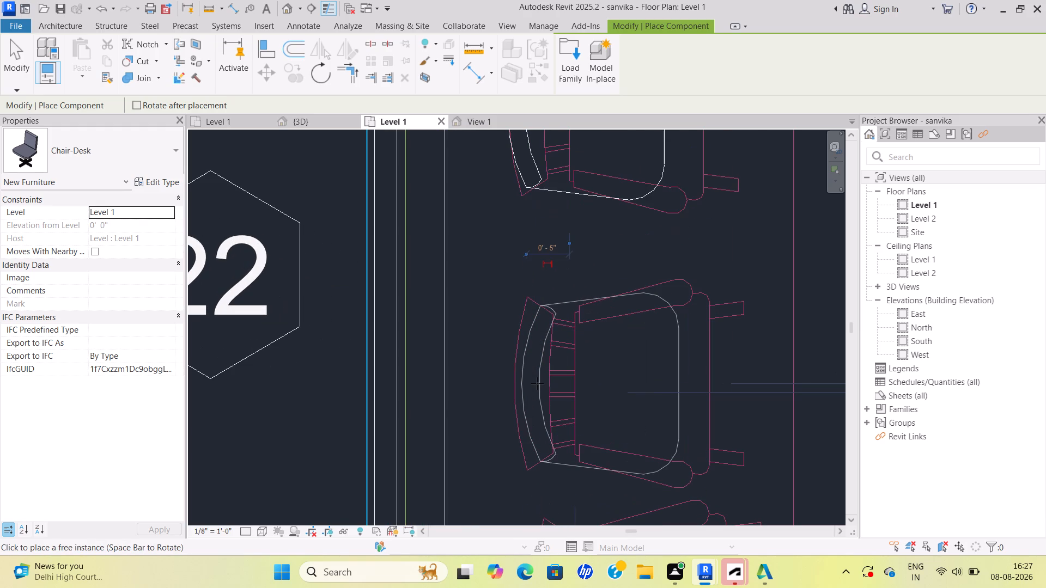
left_click(537, 383)
scroll(561, 395, "down", 4)
middle_click_drag(561, 395, 552, 295)
scroll(557, 314, "down", 1)
scroll(549, 397, "up", 2)
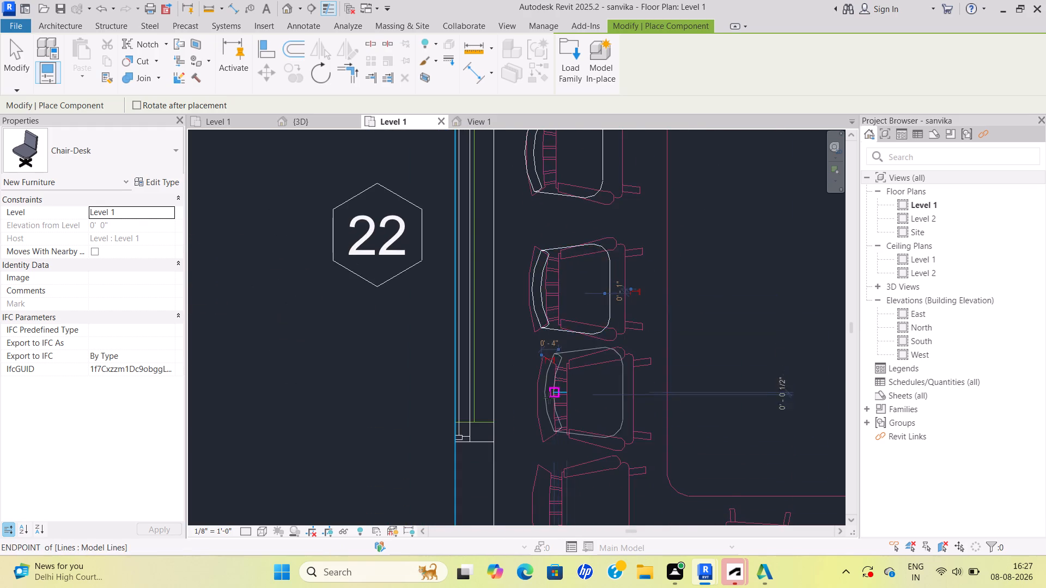
scroll(549, 397, "up", 2)
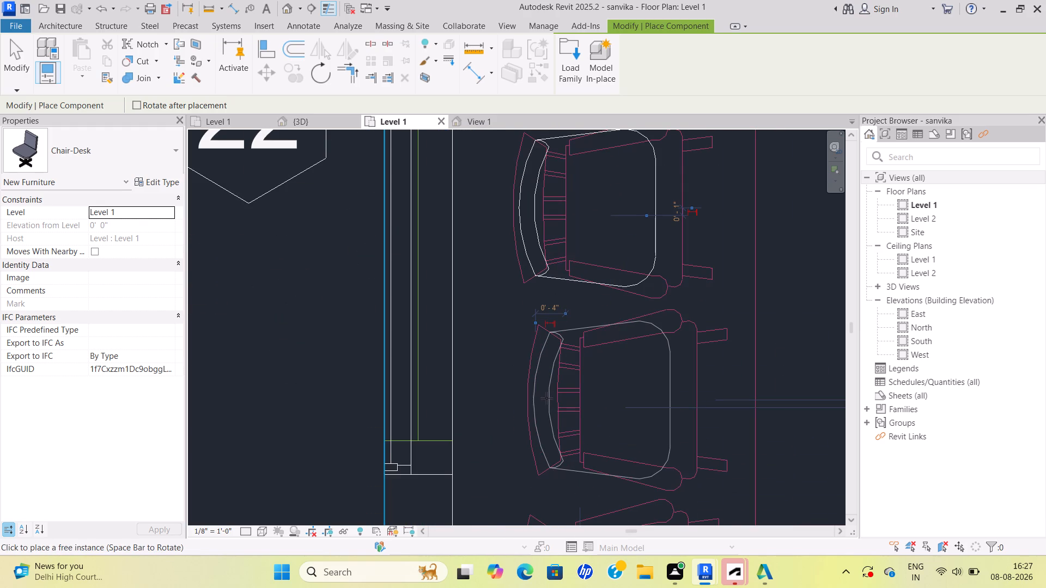
left_click(546, 397)
Place a Chair-Desk on the fourth and last chair symbol of the conference room's window-side row.
scroll(557, 395, "down", 3)
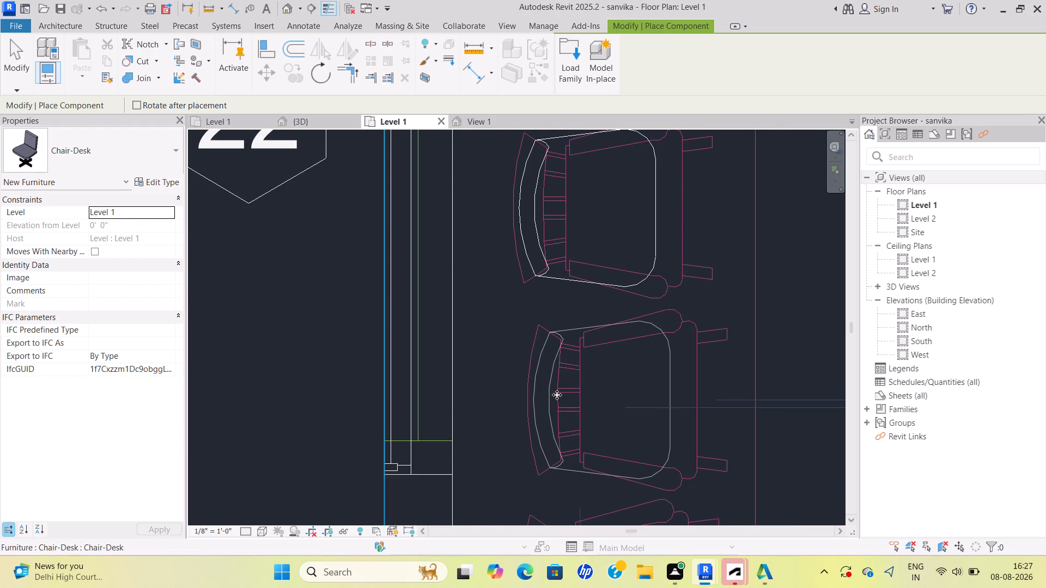
scroll(557, 395, "down", 1)
middle_click_drag(557, 394, 557, 296)
scroll(556, 400, "up", 5)
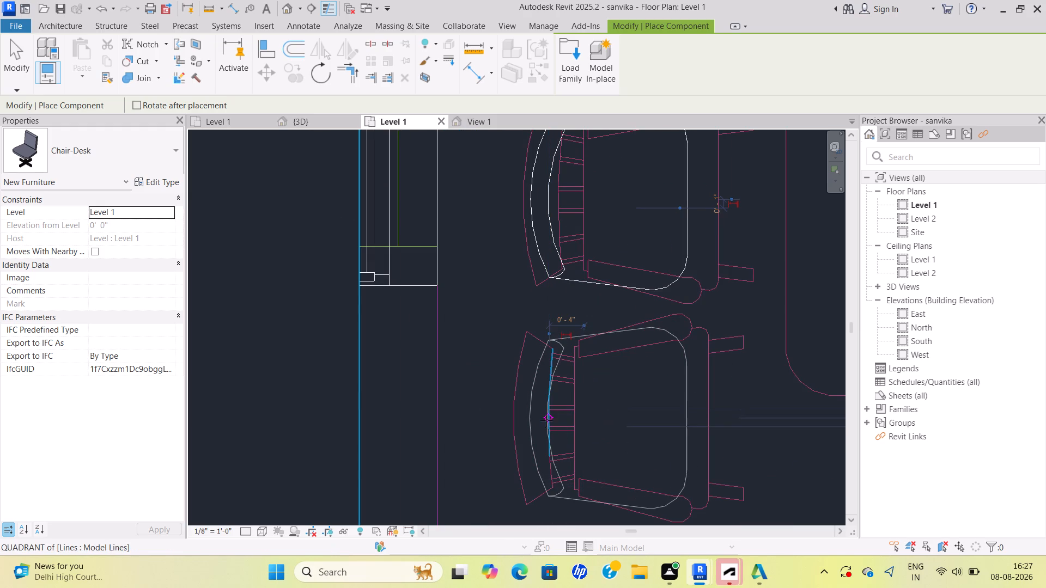
left_click(539, 424)
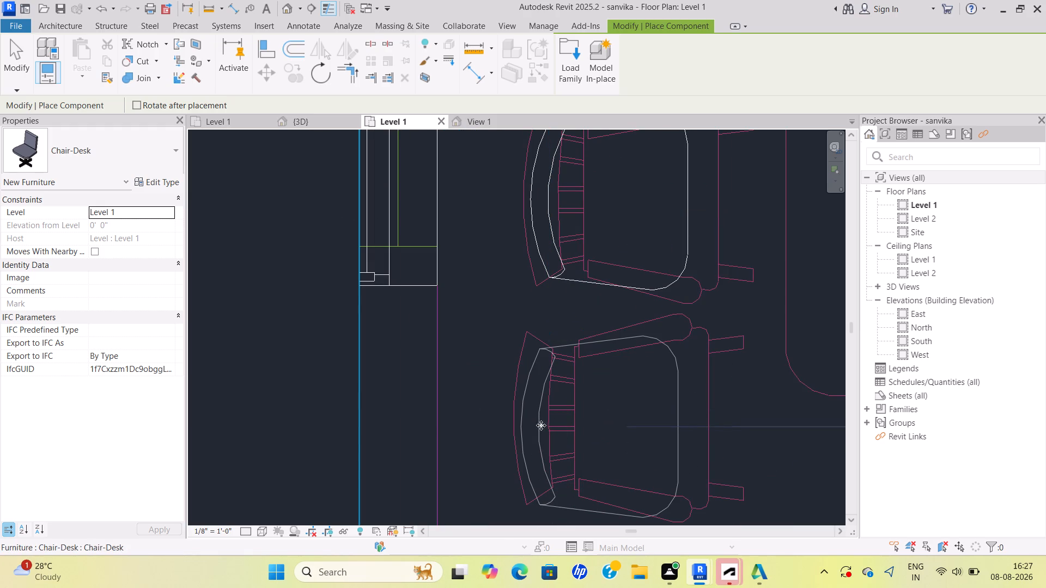
Place a rotated Chair-Desk on the chair symbol at the conference table's end nearest the exterior wall, facing the table.
scroll(544, 425, "down", 10)
middle_click_drag(546, 408, 544, 399)
scroll(630, 430, "up", 2)
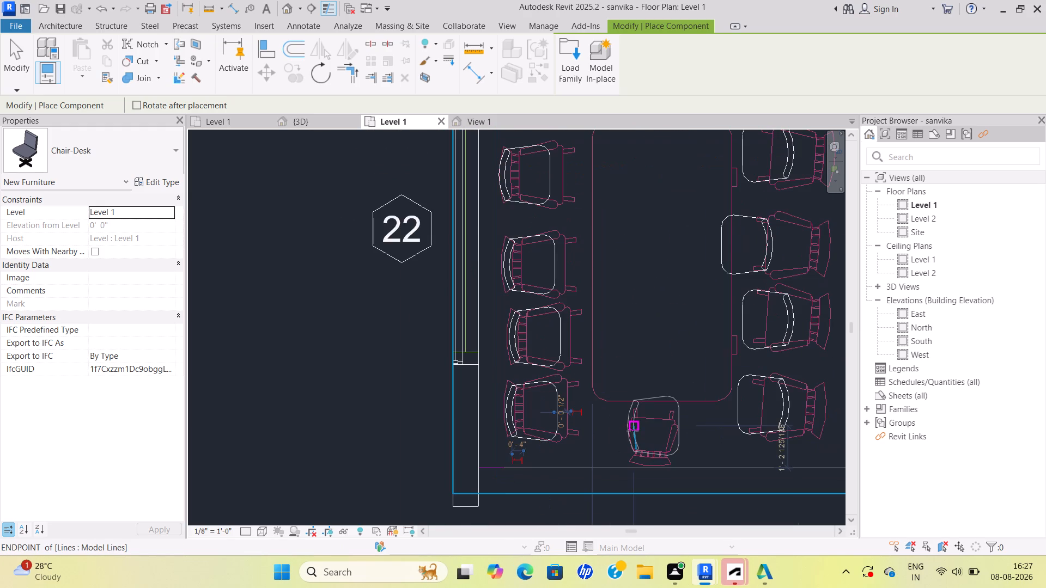
key("space")
key("space")
key("space")
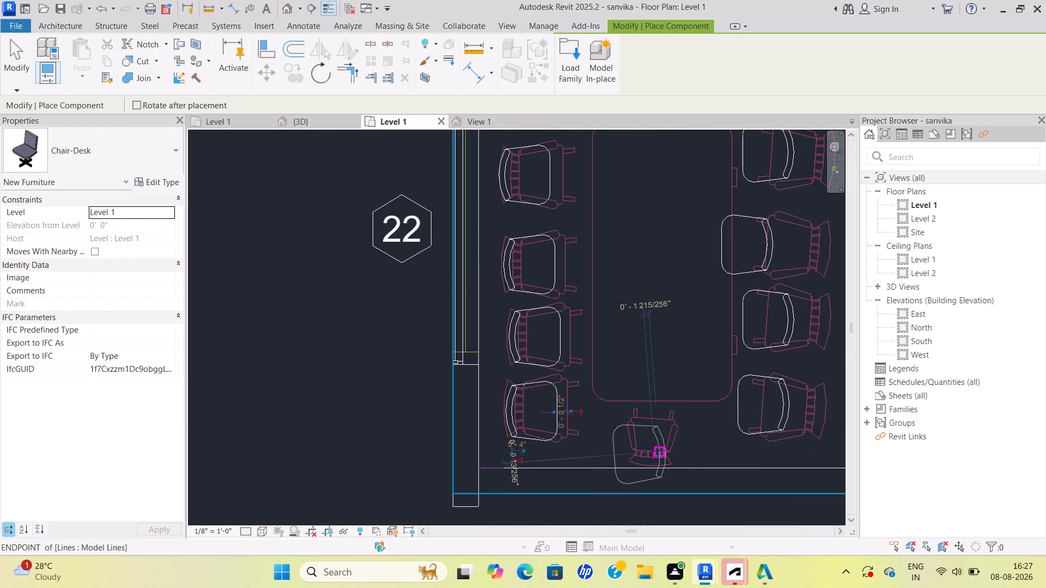
key("space")
key("space")
key("space")
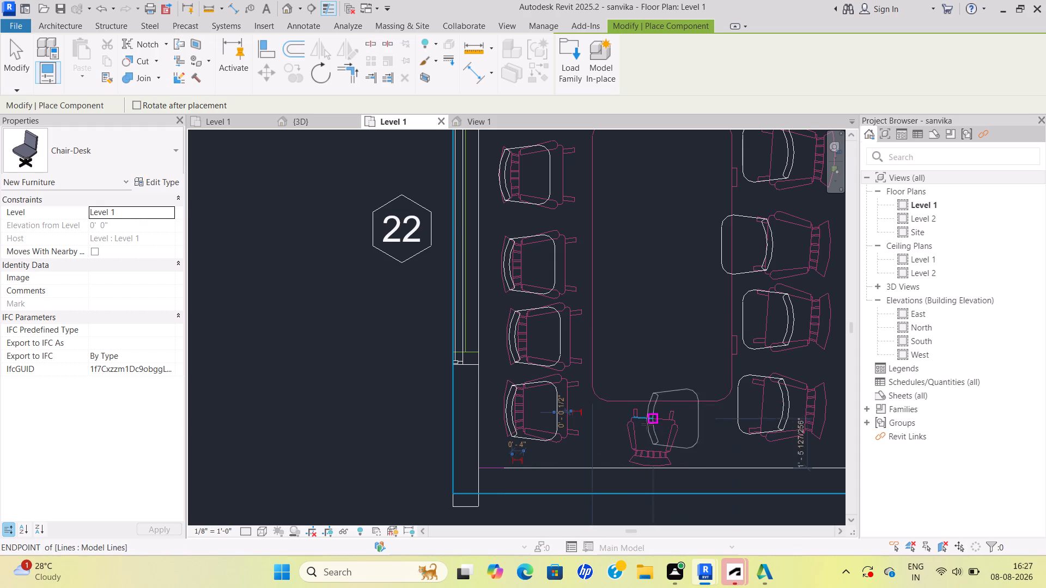
scroll(654, 460, "up", 5)
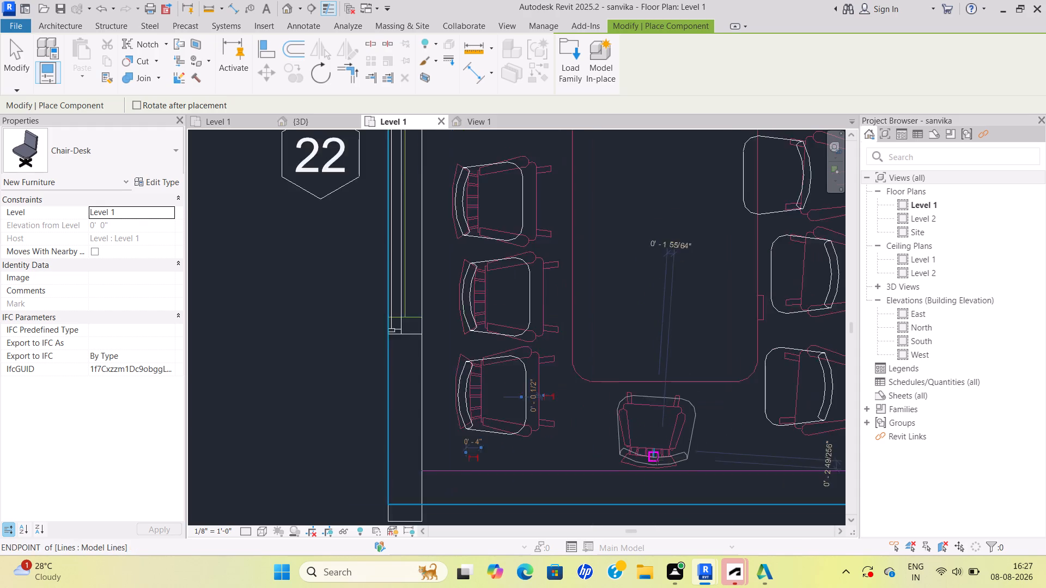
left_click(654, 457)
Place rotated Chair-Desks on the second and first chair symbols of the conference room row on the h.r room side.
scroll(662, 444, "down", 8)
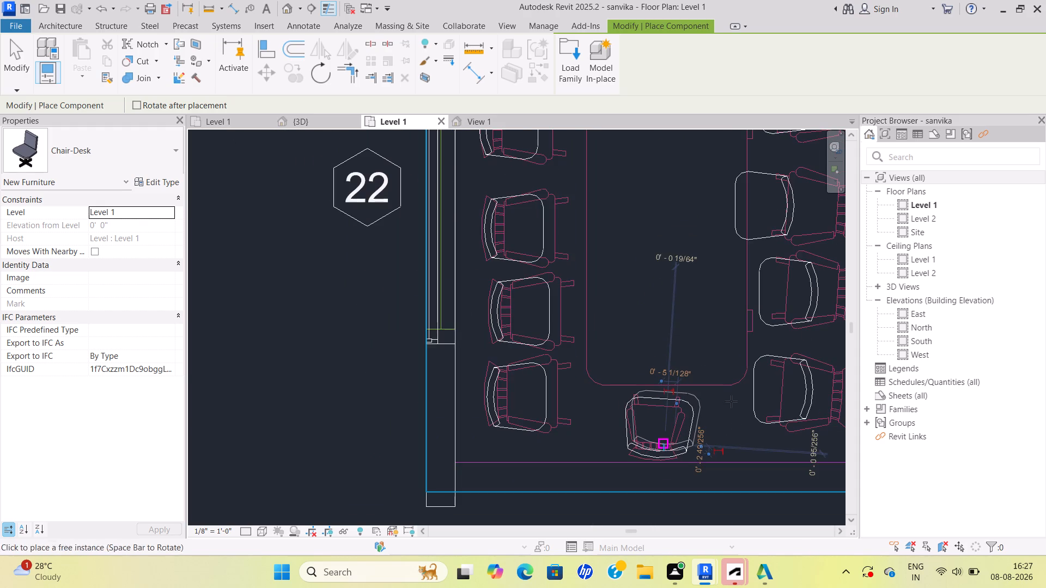
scroll(748, 391, "down", 4)
middle_click_drag(744, 391, 590, 408)
scroll(631, 360, "up", 9)
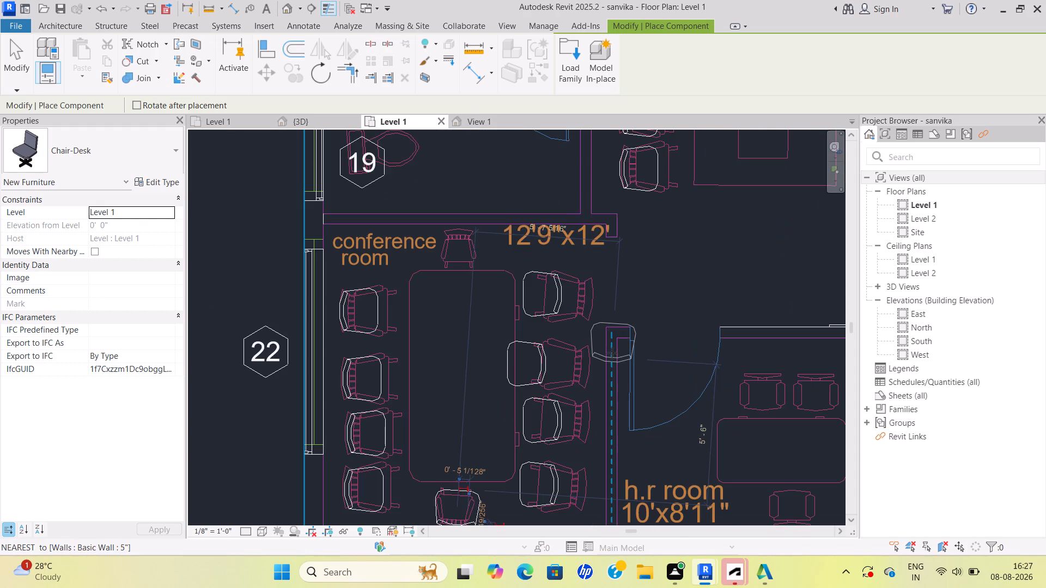
key("space")
key("space")
key("space")
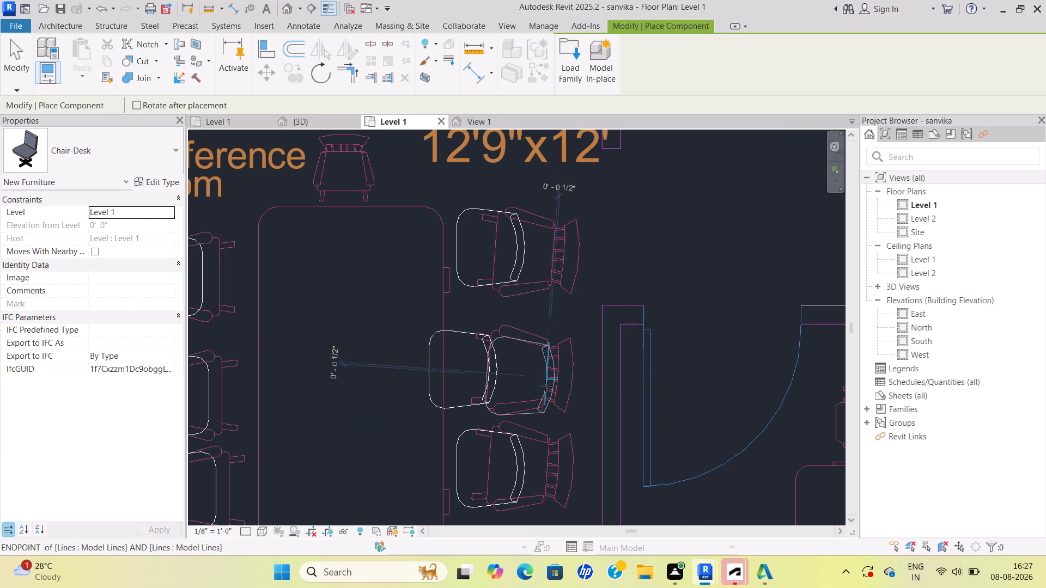
left_click(565, 371)
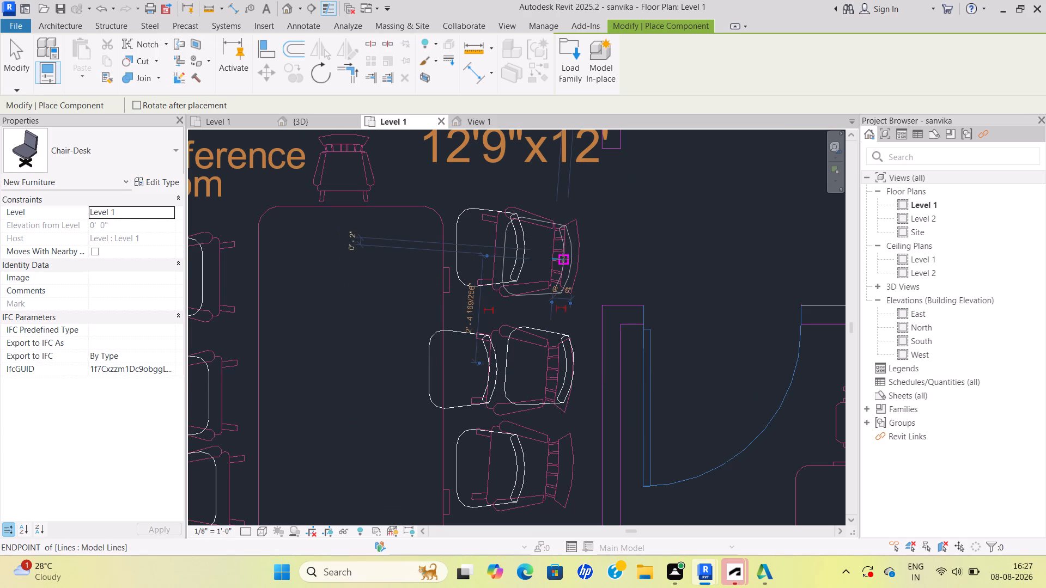
left_click(563, 259)
Place Chair-Desks on the third and fourth chair symbols of the conference room row on the h.r room side.
scroll(573, 391, "down", 3)
middle_click_drag(573, 390, 577, 317)
scroll(582, 376, "up", 4)
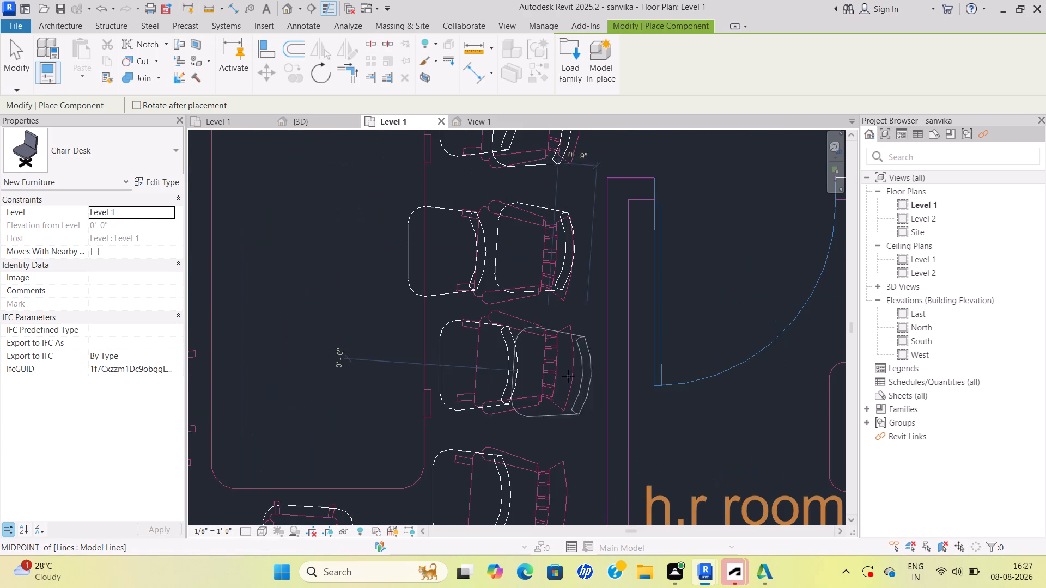
left_click(557, 371)
scroll(568, 411, "down", 4)
middle_click_drag(568, 412, 578, 322)
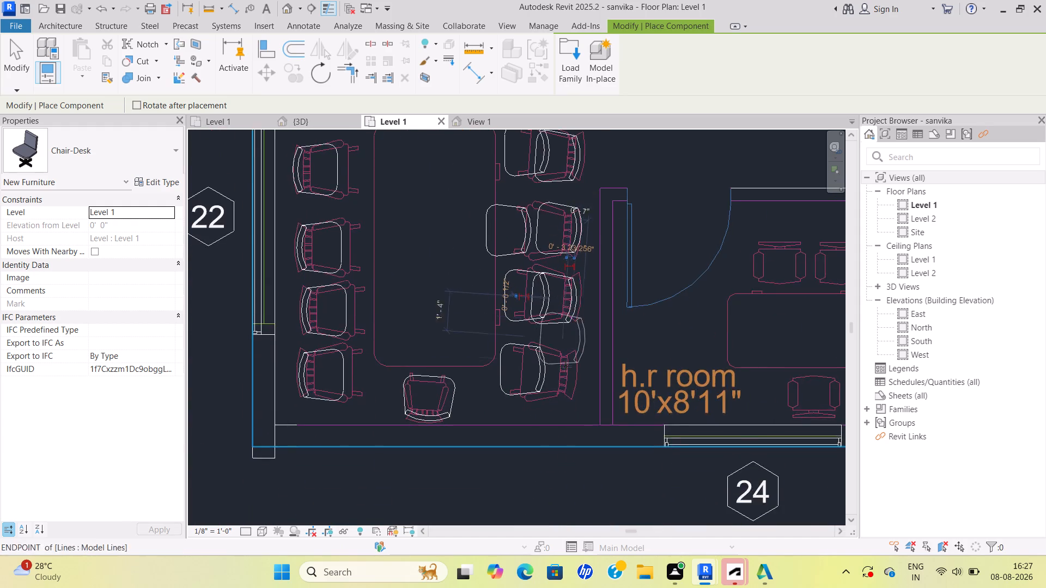
scroll(565, 366, "up", 4)
left_click(565, 379)
Place two rotated Chair-Desks on the paired chair symbols in the h.r room, facing the desk.
scroll(573, 377, "down", 10)
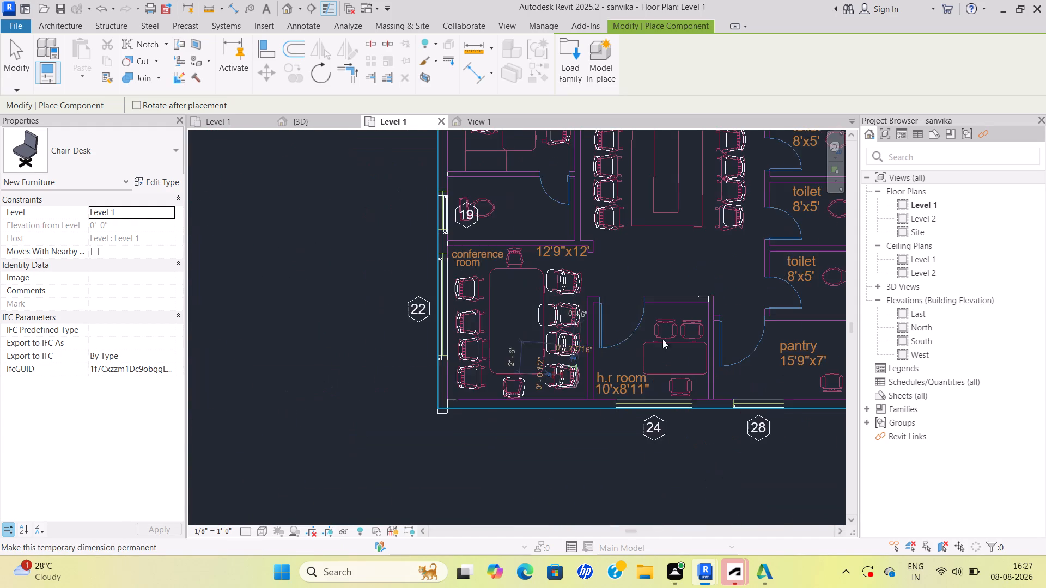
scroll(682, 334, "down", 1)
middle_click_drag(683, 335, 582, 402)
scroll(622, 376, "up", 4)
scroll(577, 397, "up", 5)
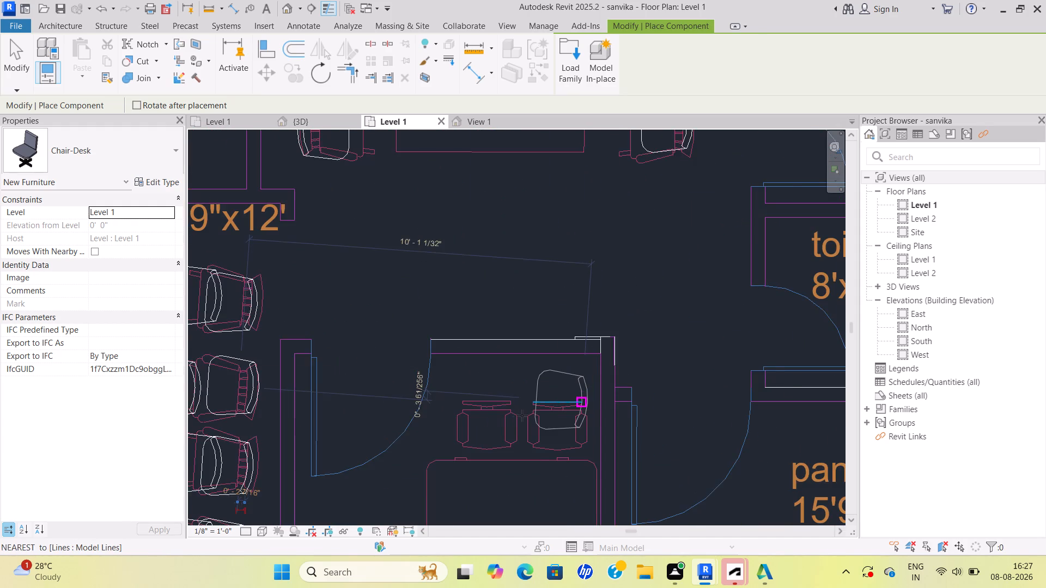
key("space")
key("space")
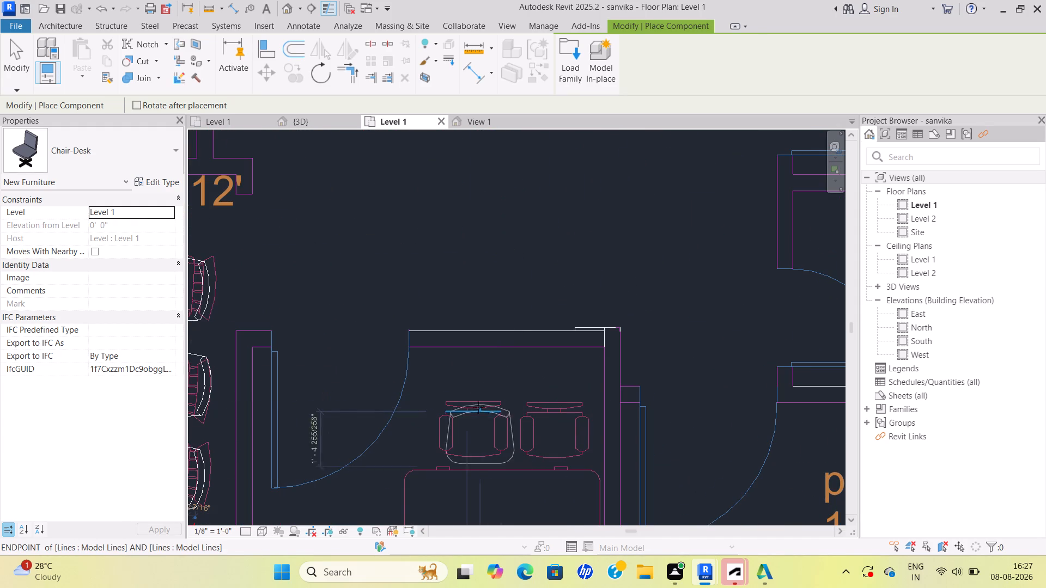
left_click(476, 406)
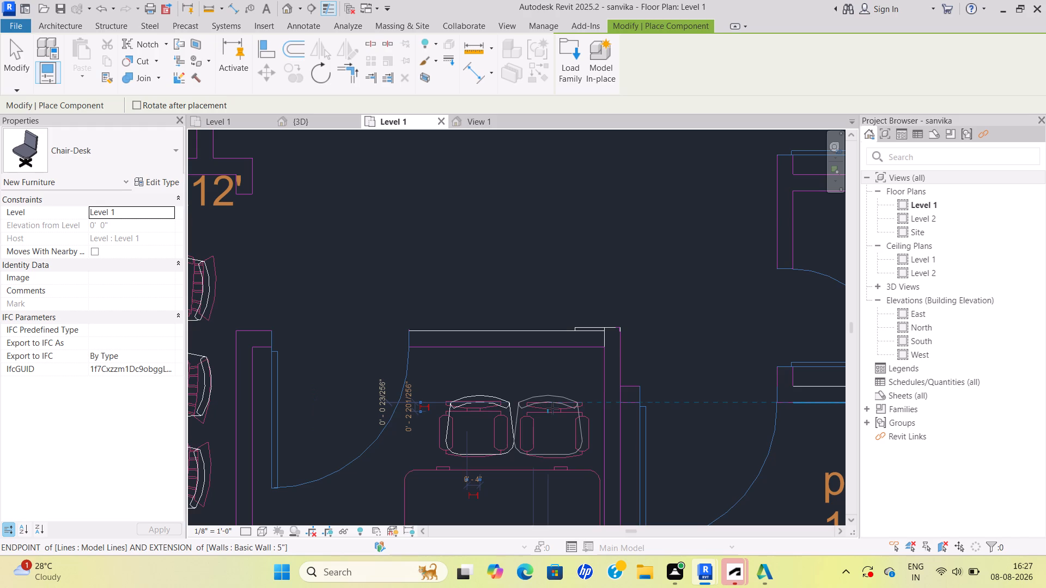
left_click(555, 406)
Place a rotated Chair-Desk on the h.r room's single chair symbol by the exterior wall, facing the desk.
scroll(564, 405, "down", 4)
middle_click_drag(565, 400, 569, 351)
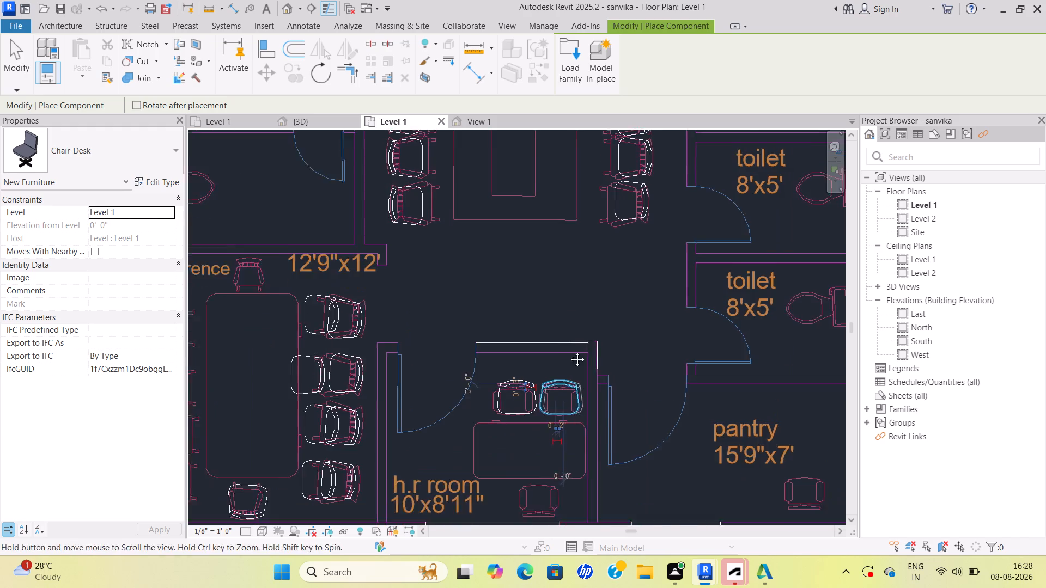
middle_click_drag(569, 351, 573, 341)
scroll(572, 344, "down", 1)
scroll(548, 426, "up", 4)
key("space")
key("space")
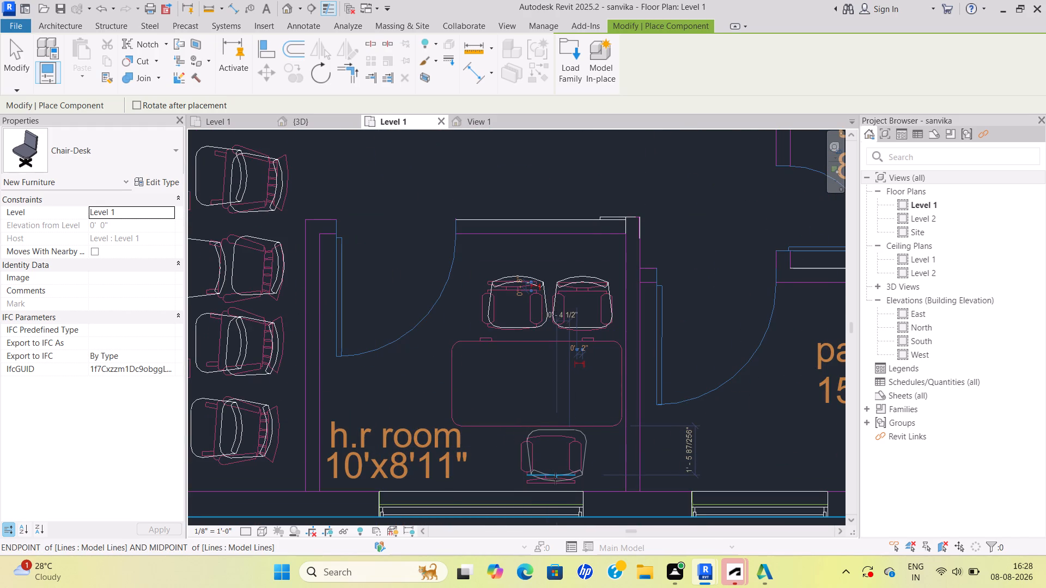
left_click(555, 479)
Place a Chair-Desk on the pantry's chair symbol near the exterior wall, in the same orientation.
scroll(689, 399, "down", 3)
middle_click_drag(684, 399, 521, 412)
scroll(521, 412, "down", 1)
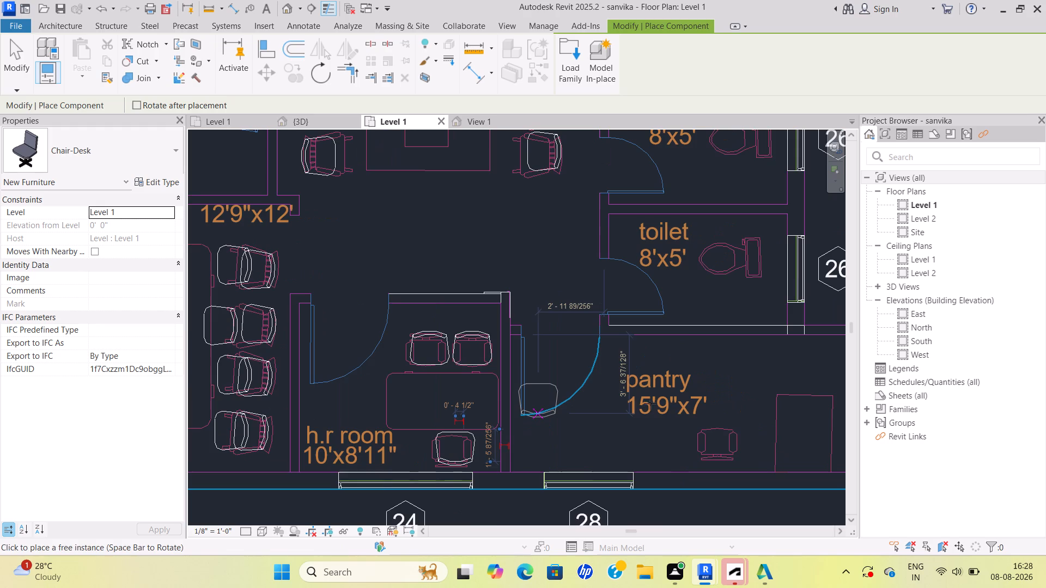
scroll(721, 437, "up", 4)
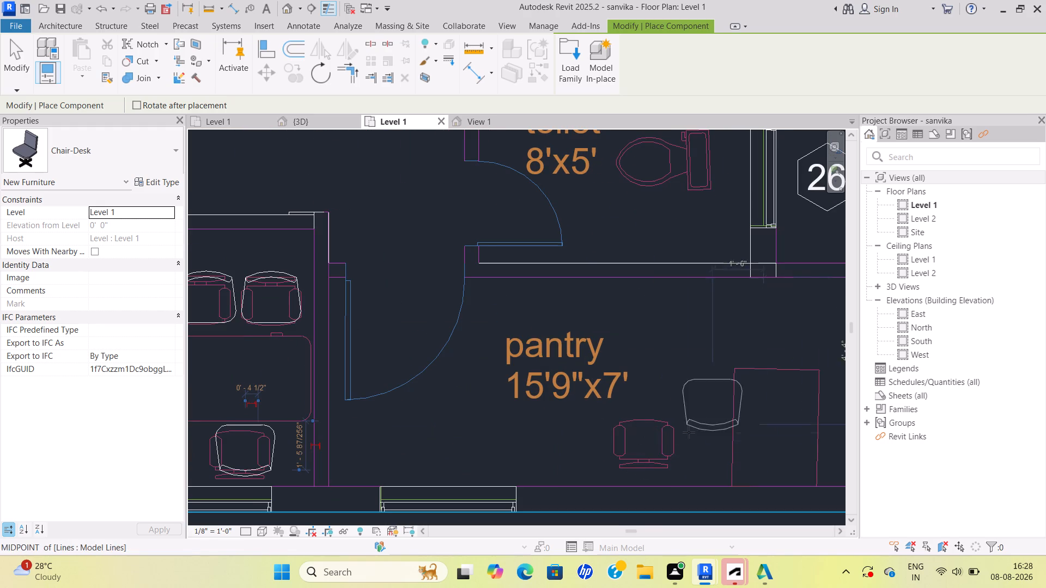
left_click(644, 464)
Place a Chair-Desk between the table and the farther paired chair symbol in the room with window 25, above the manager room.
scroll(726, 424, "down", 8)
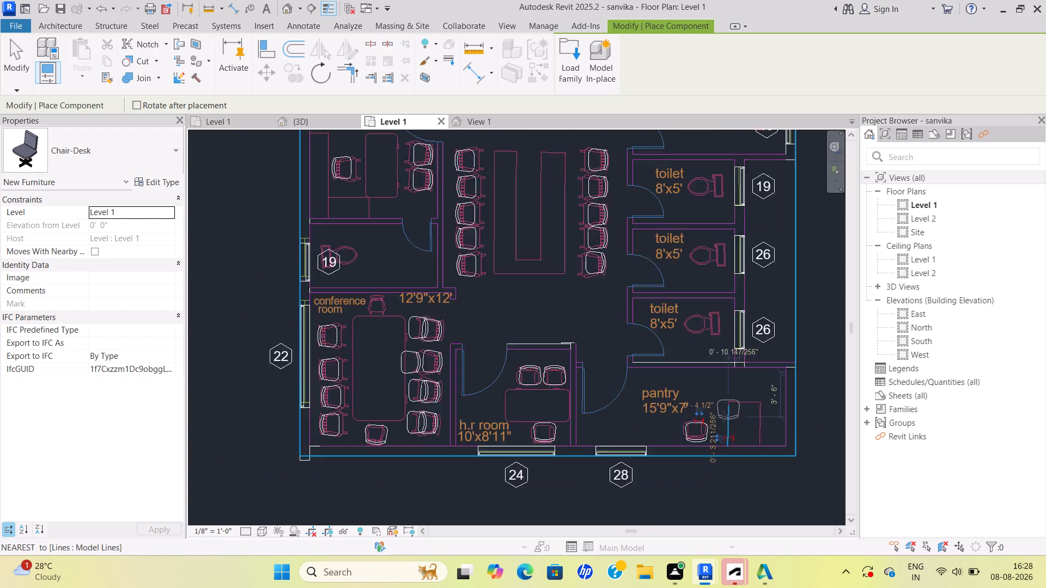
middle_click_drag(723, 416, 612, 441)
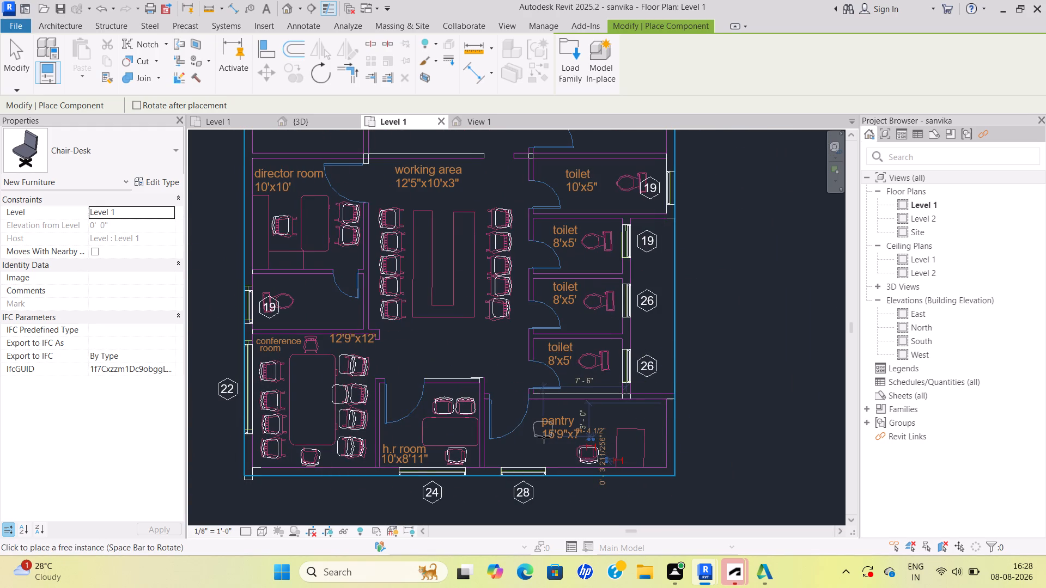
scroll(515, 325, "down", 3)
middle_click_drag(523, 311, 534, 395)
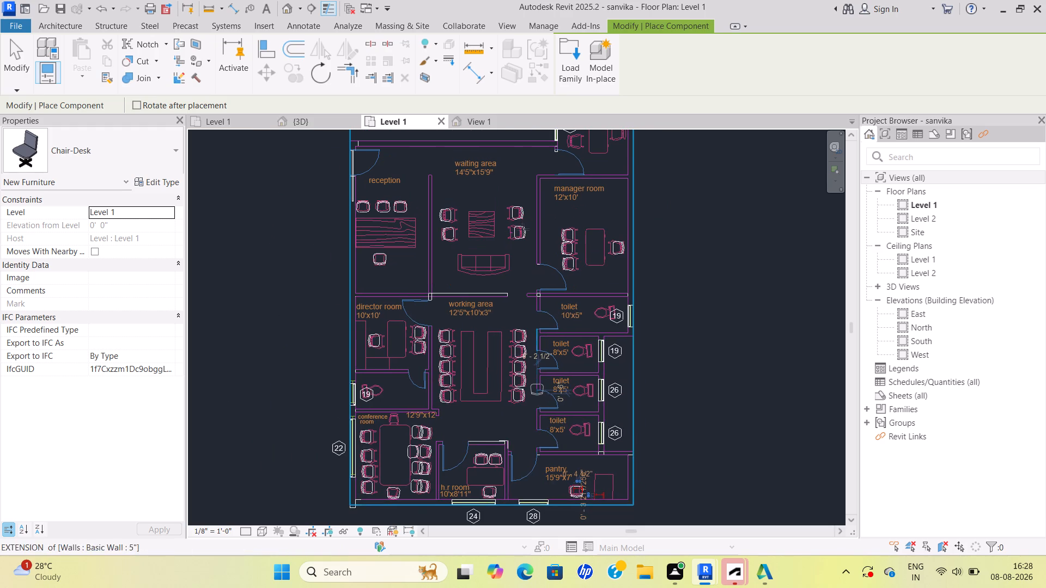
middle_click_drag(530, 225, 527, 315)
scroll(540, 291, "down", 1)
scroll(601, 201, "up", 4)
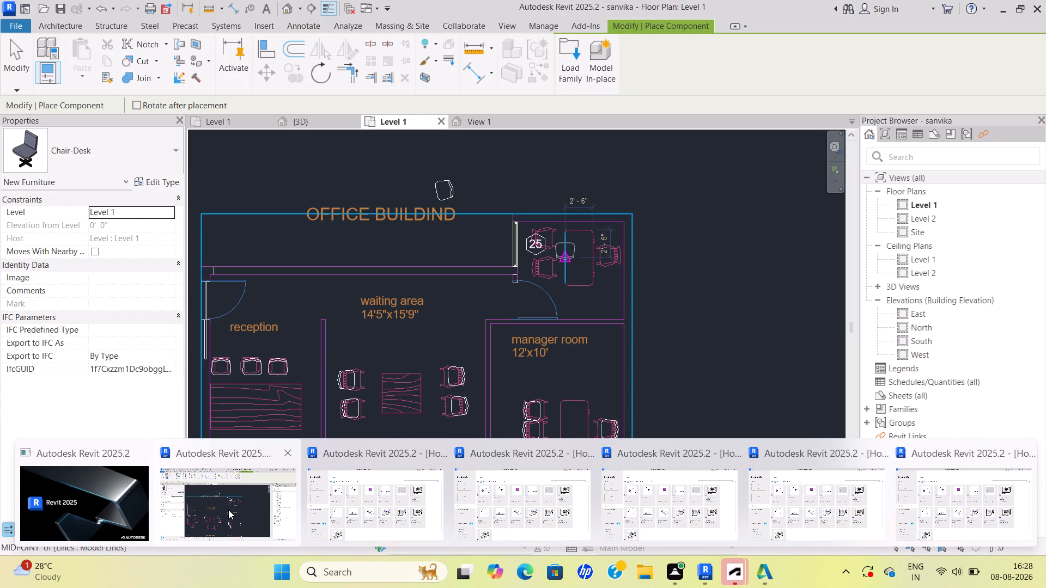
left_click(228, 510)
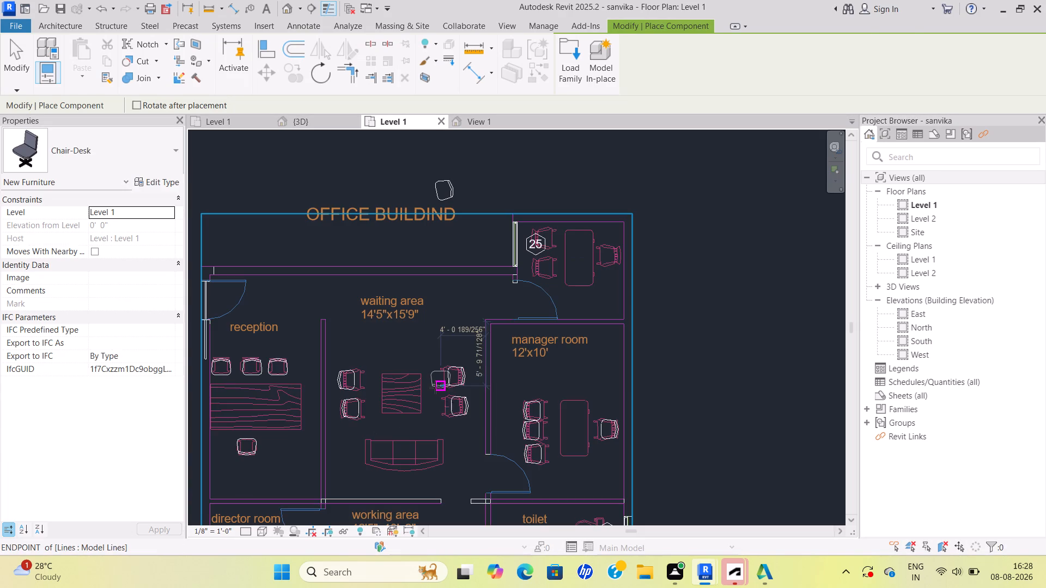
left_click_drag(545, 247, 557, 247)
Place a rotated Chair-Desk on the chair symbol nearest the door in the room with window 25, facing the table.
scroll(575, 267, "up", 4)
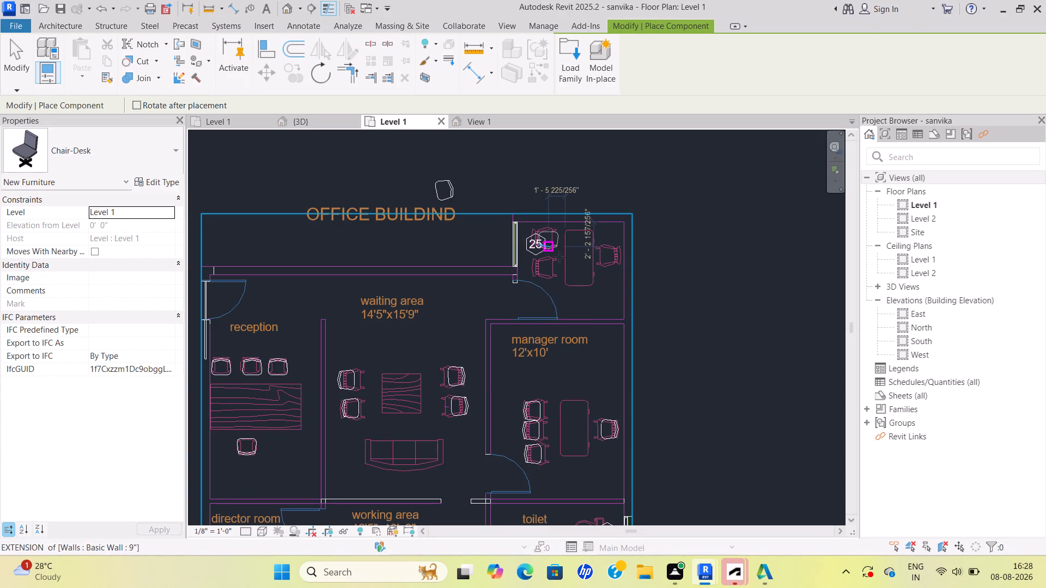
scroll(546, 247, "up", 8)
key("space")
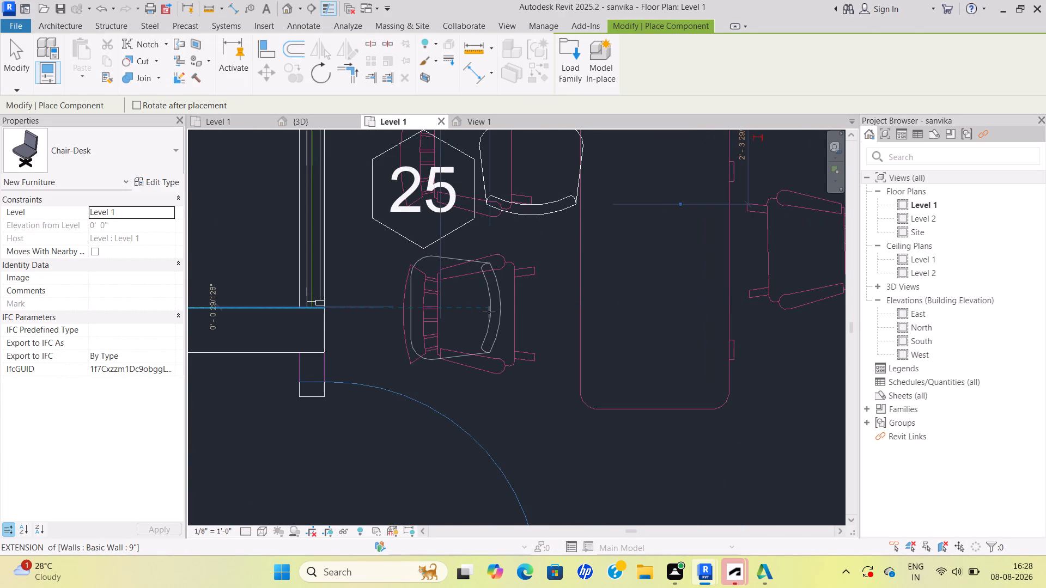
key("space")
key("space")
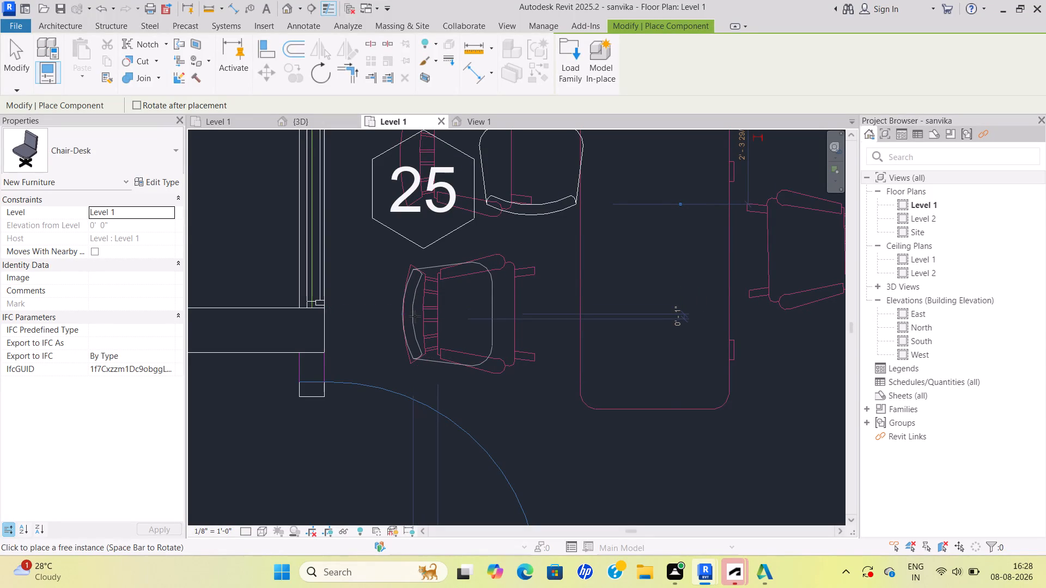
left_click(416, 317)
Place a Chair-Desk on the other paired chair symbol, beneath the window 25 tag, facing the table.
scroll(582, 300, "down", 5)
middle_click_drag(563, 313, 500, 343)
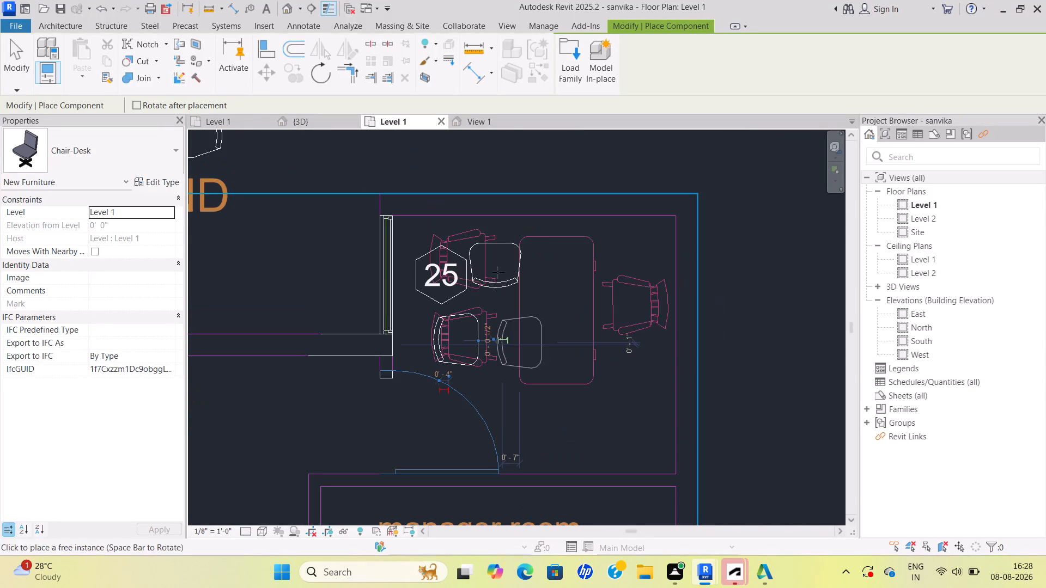
scroll(485, 259, "up", 5)
scroll(430, 254, "up", 3)
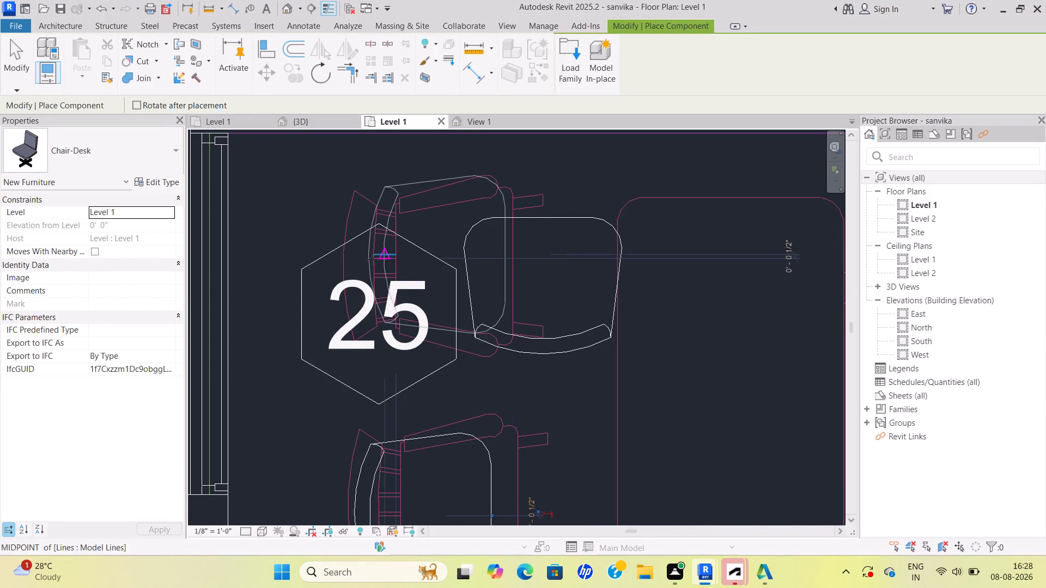
left_click(364, 269)
Place a rotated Chair-Desk on the single chair symbol across the table in the room with window 25, facing the table.
key("space")
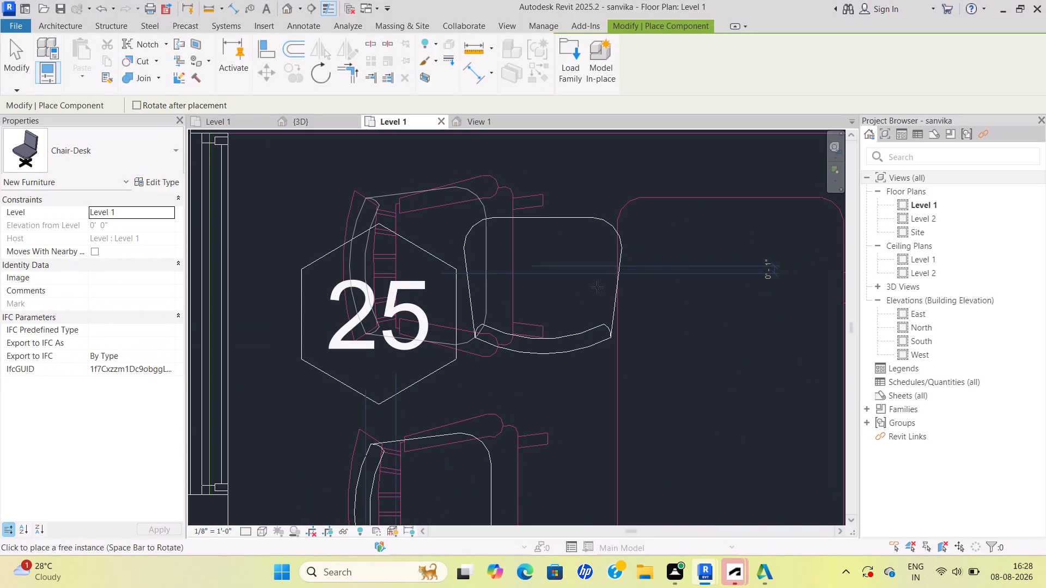
scroll(607, 292, "down", 3)
middle_click_drag(608, 292, 425, 289)
key("space")
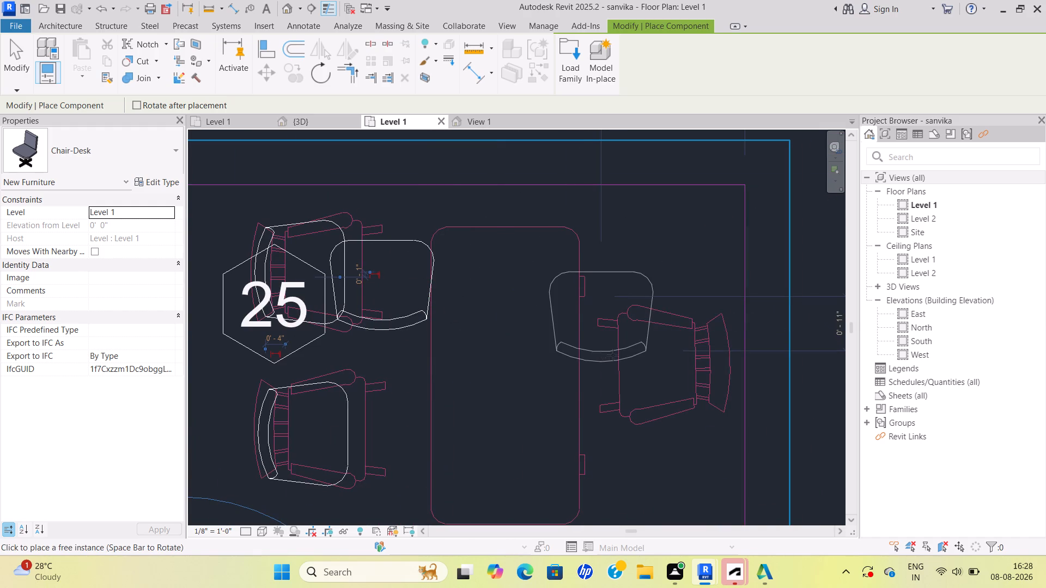
key("space")
key("space")
key("space")
key("space")
key("space")
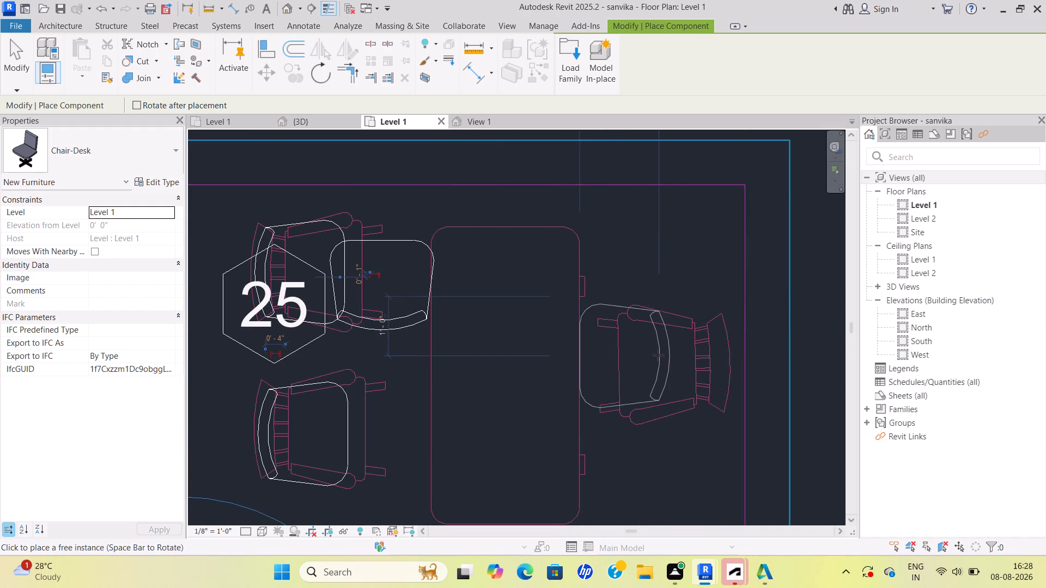
key("space")
key("space")
key("space")
key("space")
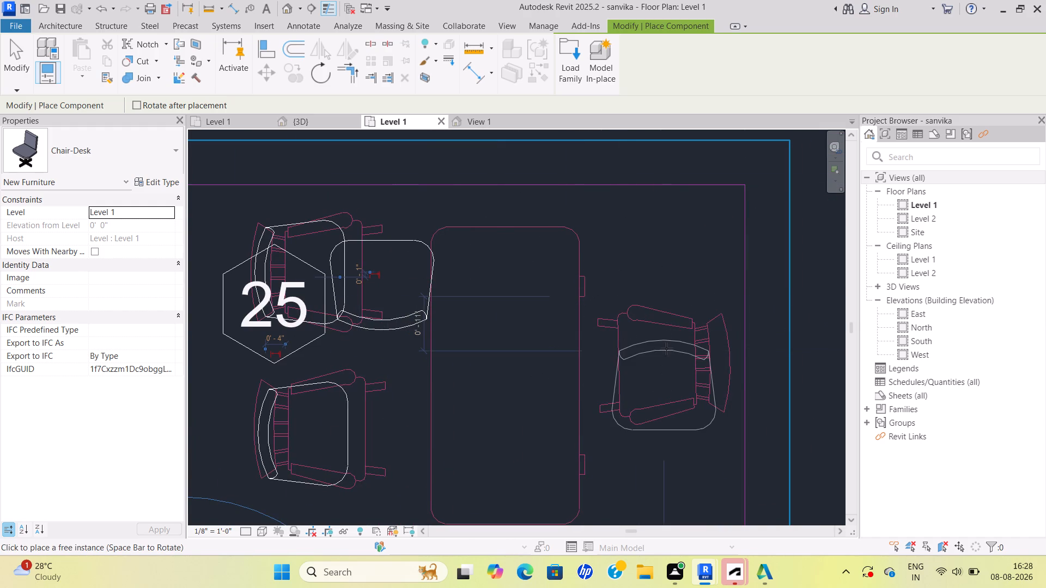
key("space")
key("space")
key("space")
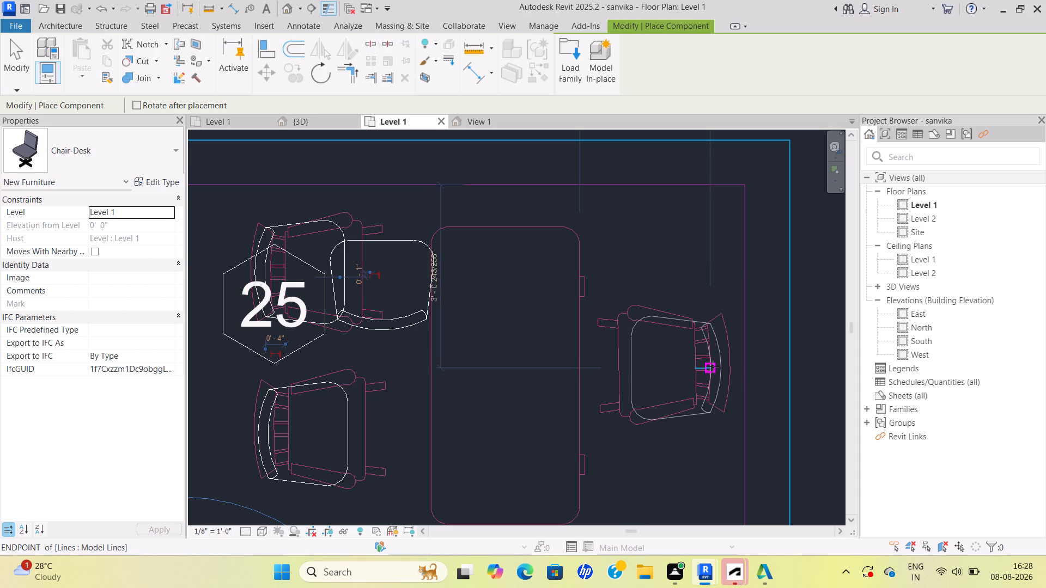
left_click(713, 366)
Place a Chair-Desk at the 10'x5" toilet's doorway and end component placement.
scroll(715, 363, "down", 20)
scroll(715, 363, "down", 3)
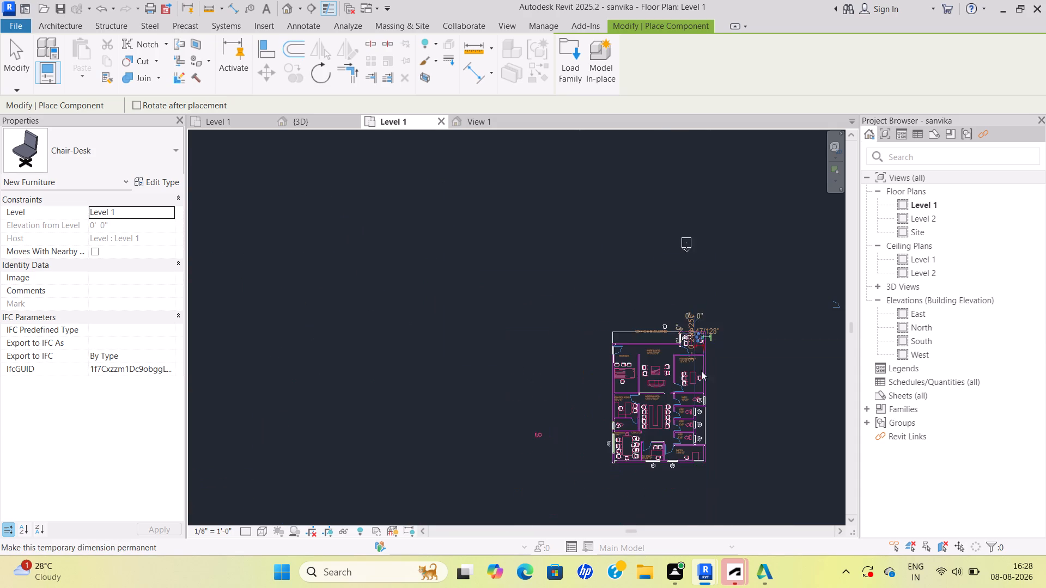
scroll(701, 378, "down", 2)
middle_click_drag(696, 371, 682, 354)
scroll(682, 354, "down", 1)
scroll(676, 379, "up", 15)
left_click(664, 366)
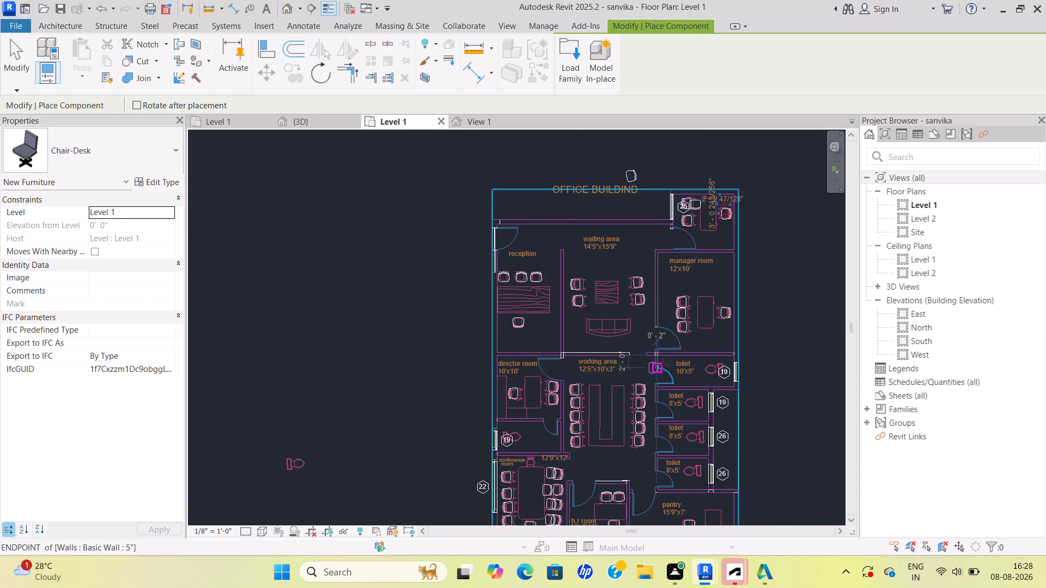
scroll(655, 354, "up", 4)
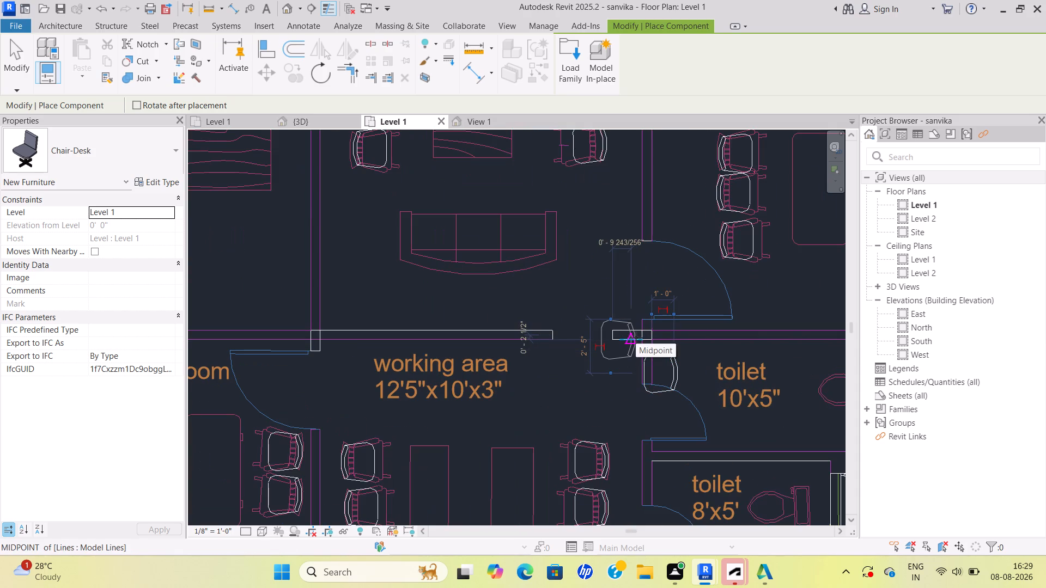
scroll(635, 335, "down", 7)
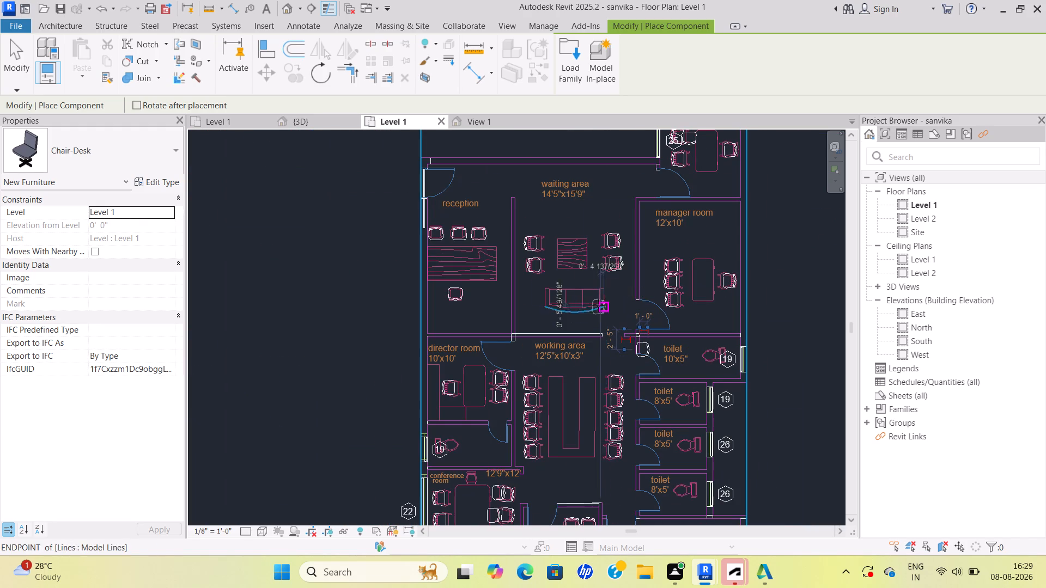
key("Escape")
key("Escape")
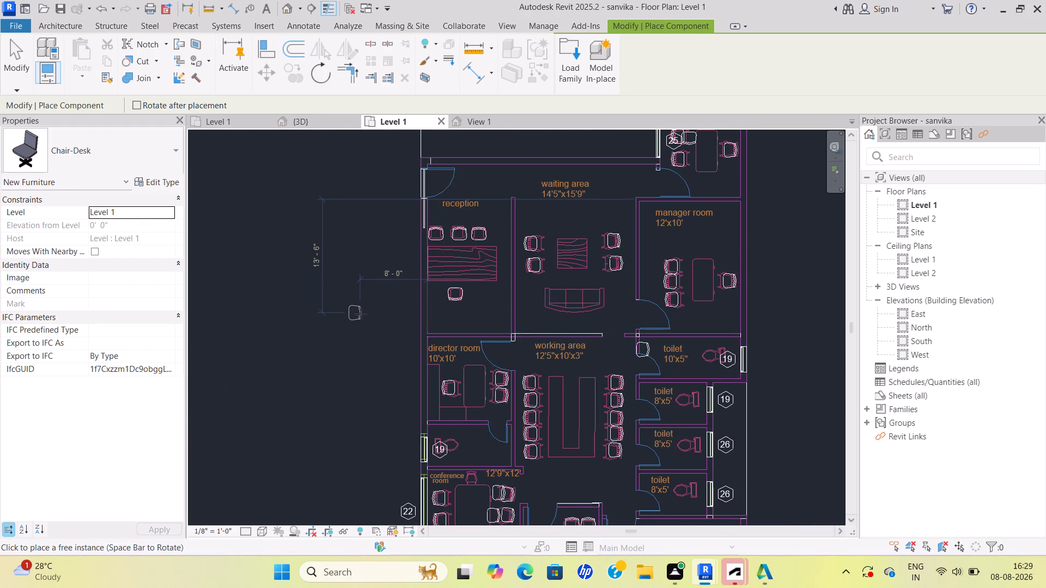
Delete the extra Chair-Desks nearer the table at the first and second chair symbols of the conference room's h.r room-side row.
scroll(579, 367, "down", 1)
scroll(524, 411, "up", 1)
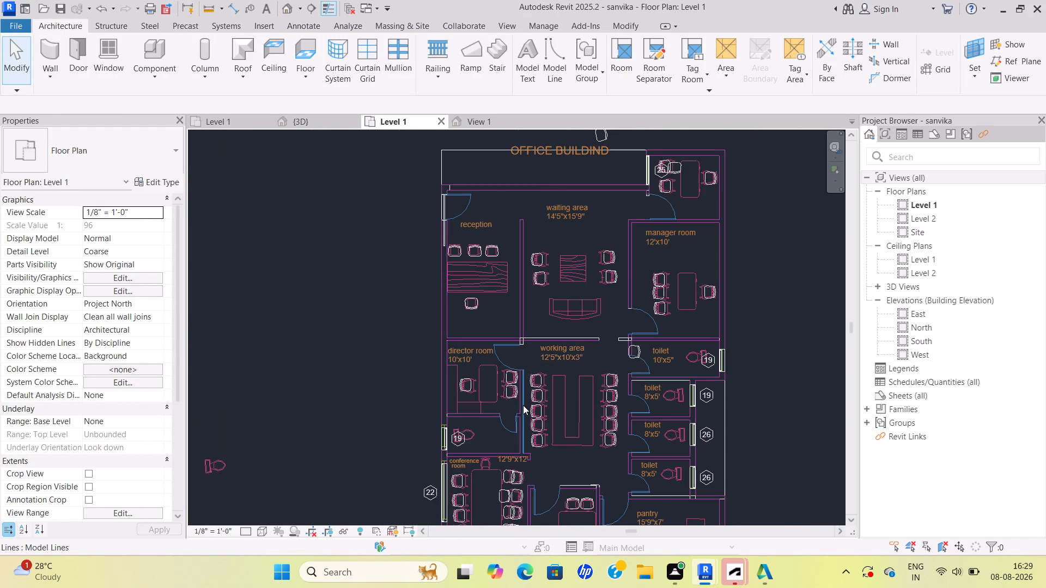
scroll(523, 405, "up", 7)
middle_click_drag(517, 411, 481, 197)
middle_click_drag(441, 413, 455, 310)
scroll(454, 325, "up", 4)
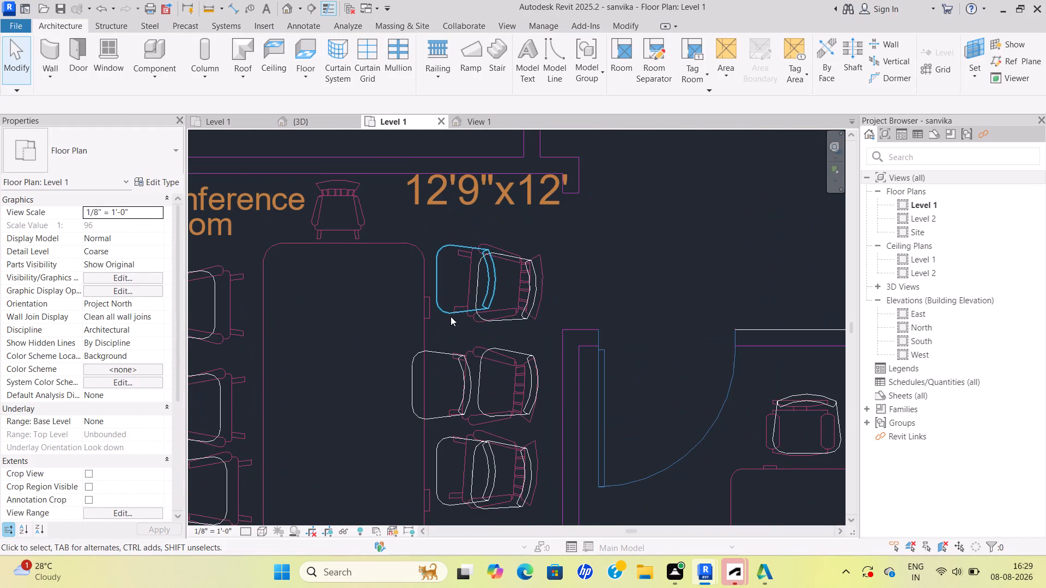
left_click(451, 313)
key("Delete")
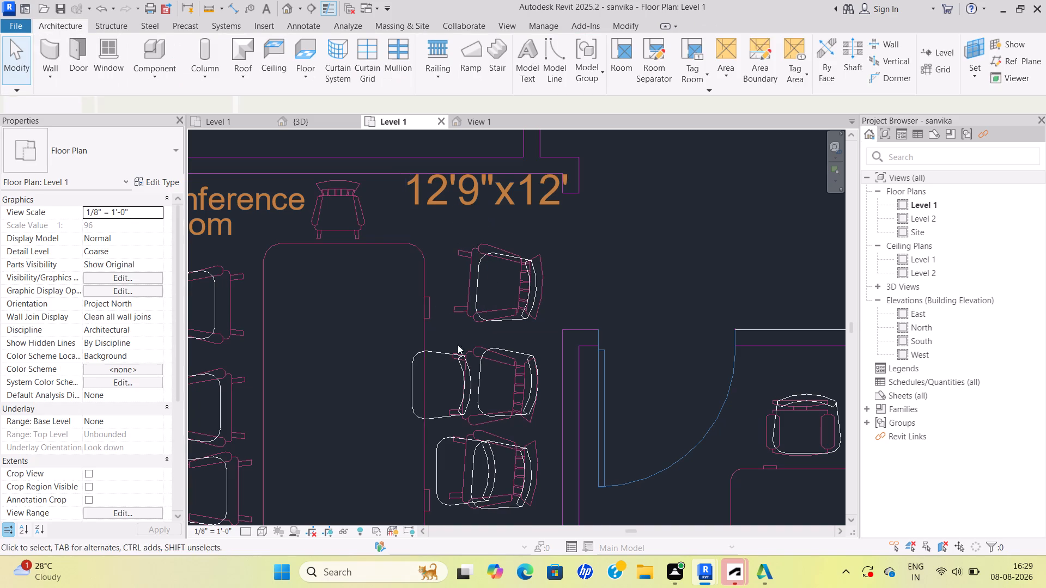
scroll(463, 355, "down", 3)
left_click(450, 351)
key("Delete")
Delete the extra Chair-Desks nearer the table at the third and fourth chair symbols of the conference room's h.r room-side row.
scroll(461, 401, "down", 3)
middle_click_drag(464, 400, 464, 373)
scroll(464, 373, "down", 1)
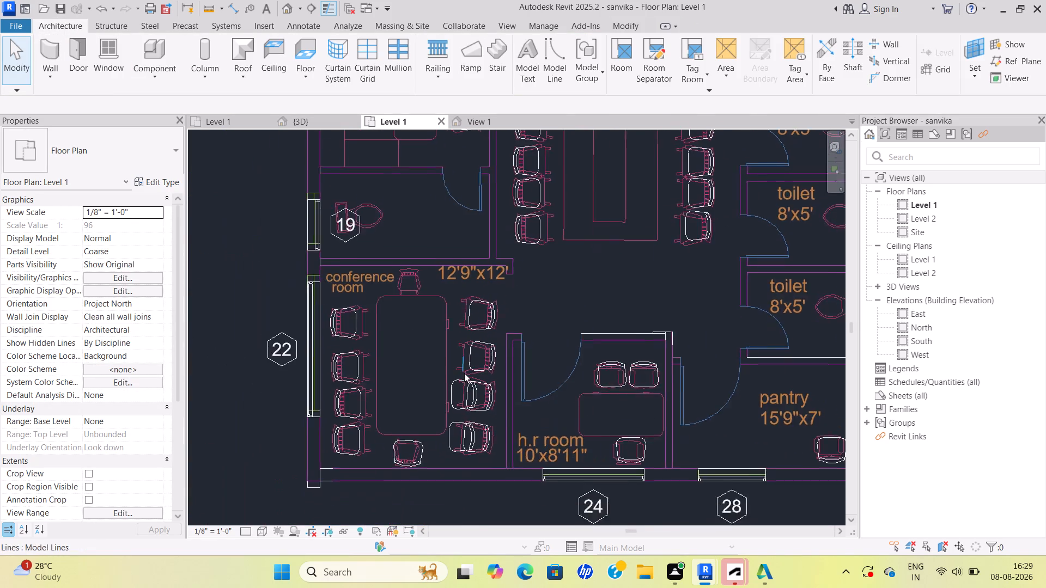
scroll(464, 375, "up", 11)
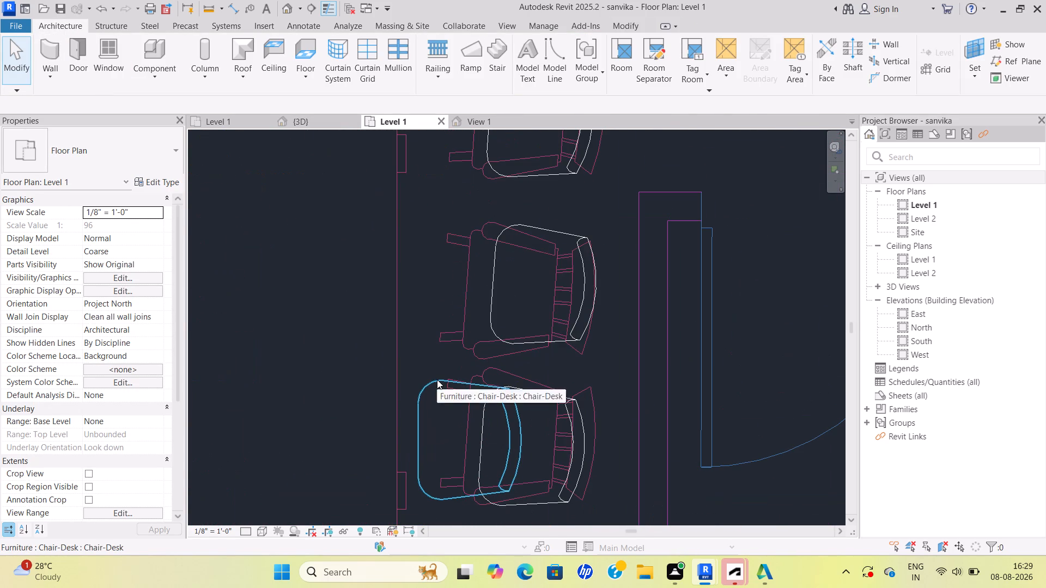
left_click(437, 379)
key("Delete")
scroll(465, 405, "down", 4)
middle_click_drag(468, 403, 501, 262)
scroll(506, 379, "up", 6)
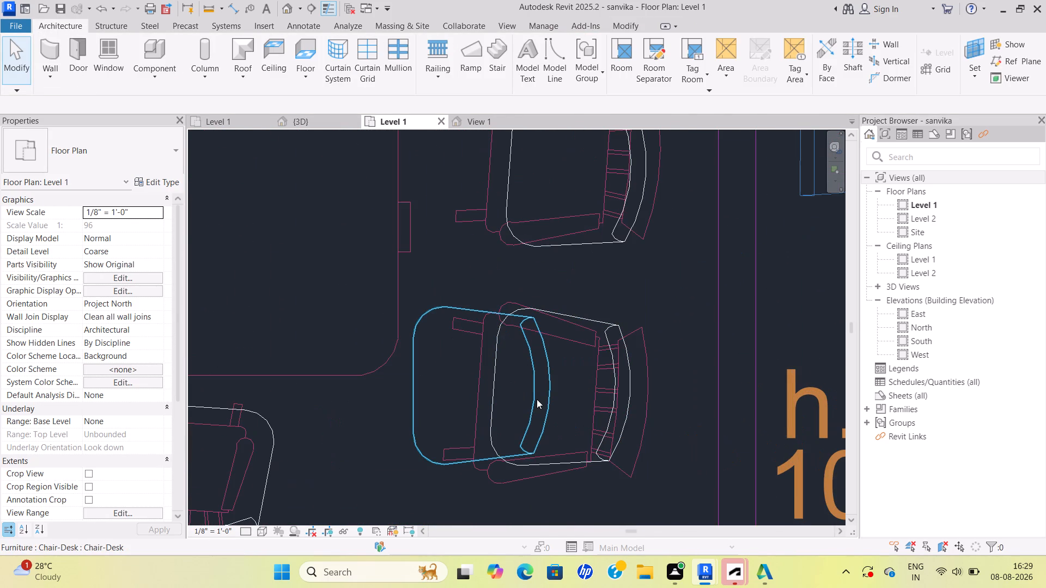
left_click(534, 399)
key("Delete")
scroll(533, 399, "down", 11)
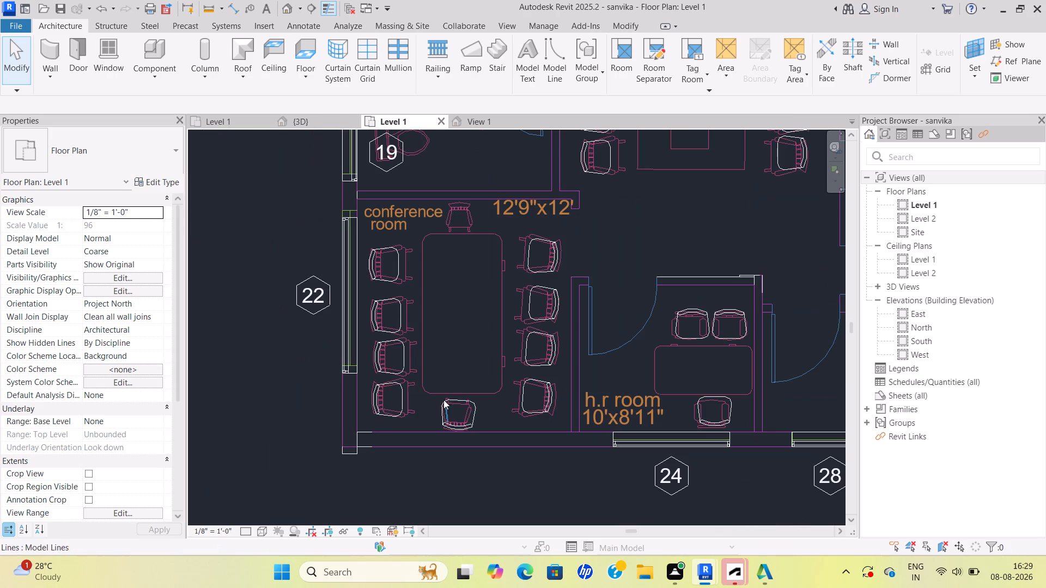
Delete the stray Chair-Desk at the 10'x5" toilet's doorway, beside the working area.
middle_click_drag(793, 382, 776, 459)
middle_click_drag(598, 290, 606, 360)
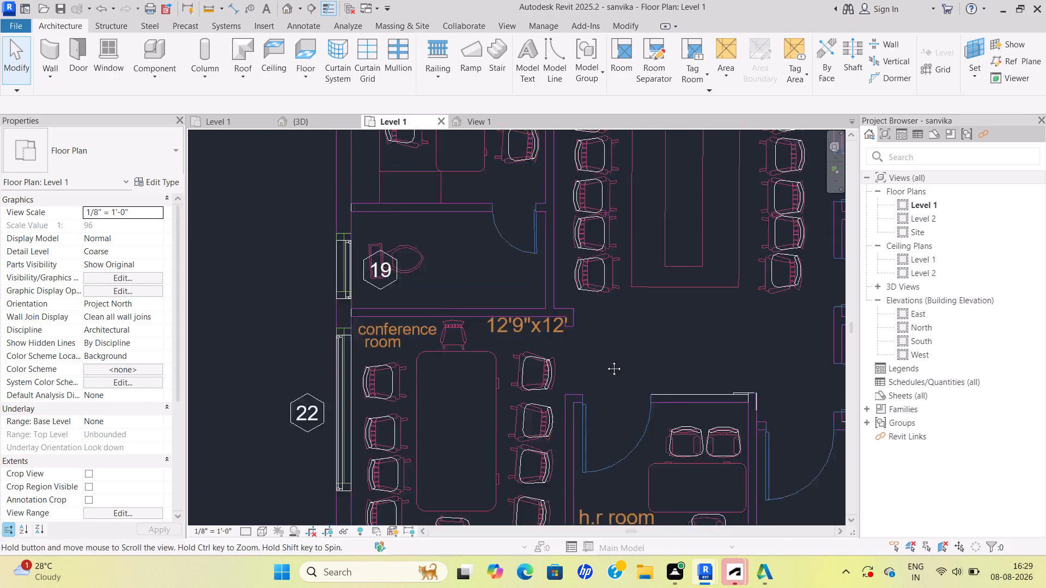
middle_click_drag(606, 360, 591, 403)
scroll(588, 406, "down", 1)
middle_click_drag(612, 278, 536, 386)
middle_click_drag(370, 326, 455, 439)
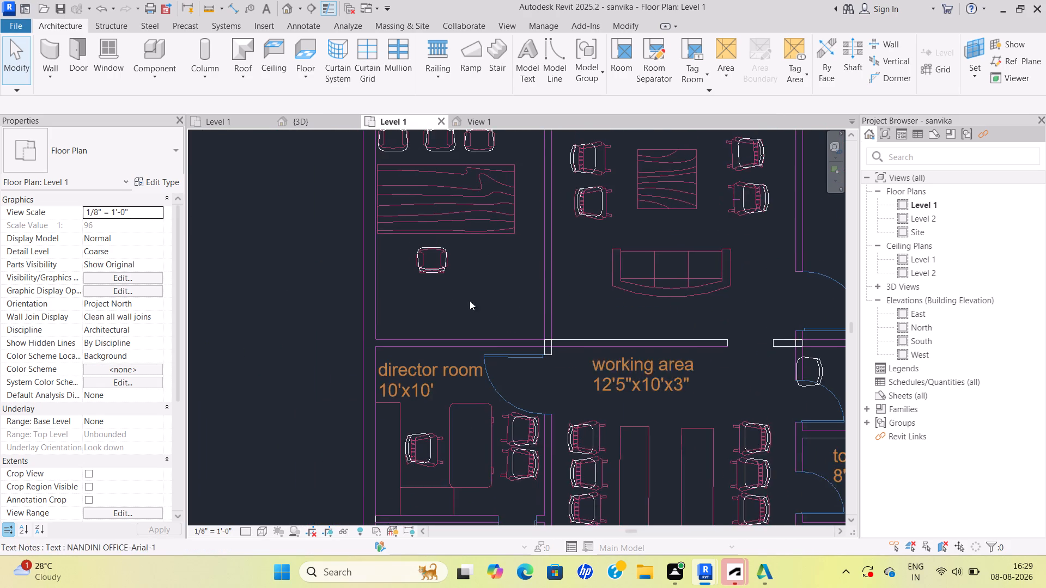
middle_click_drag(475, 276, 460, 391)
scroll(647, 305, "up", 1)
scroll(687, 348, "down", 1)
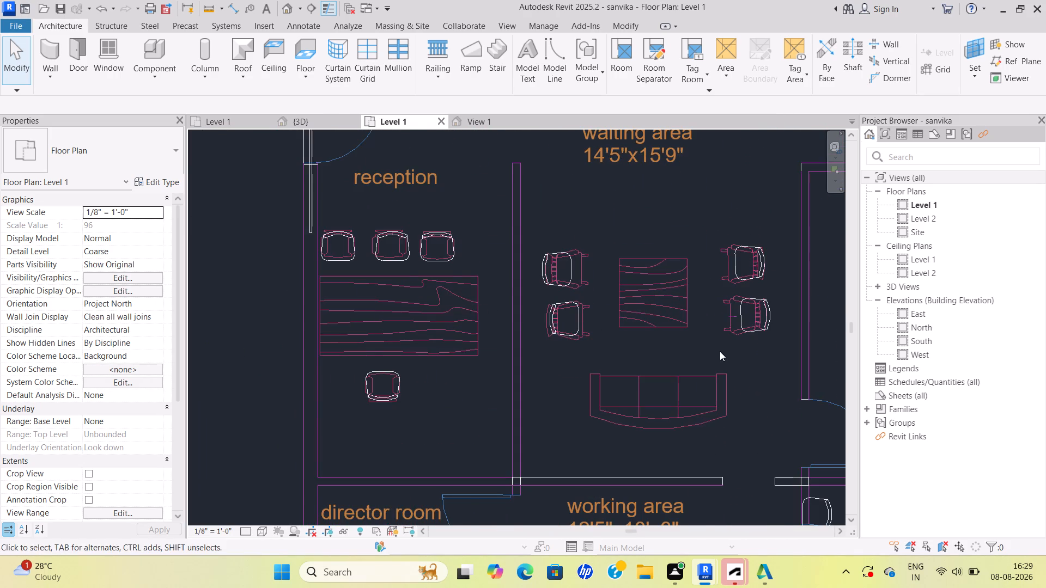
scroll(720, 351, "down", 1)
middle_click_drag(719, 351, 443, 267)
scroll(525, 387, "up", 5)
left_click(524, 395)
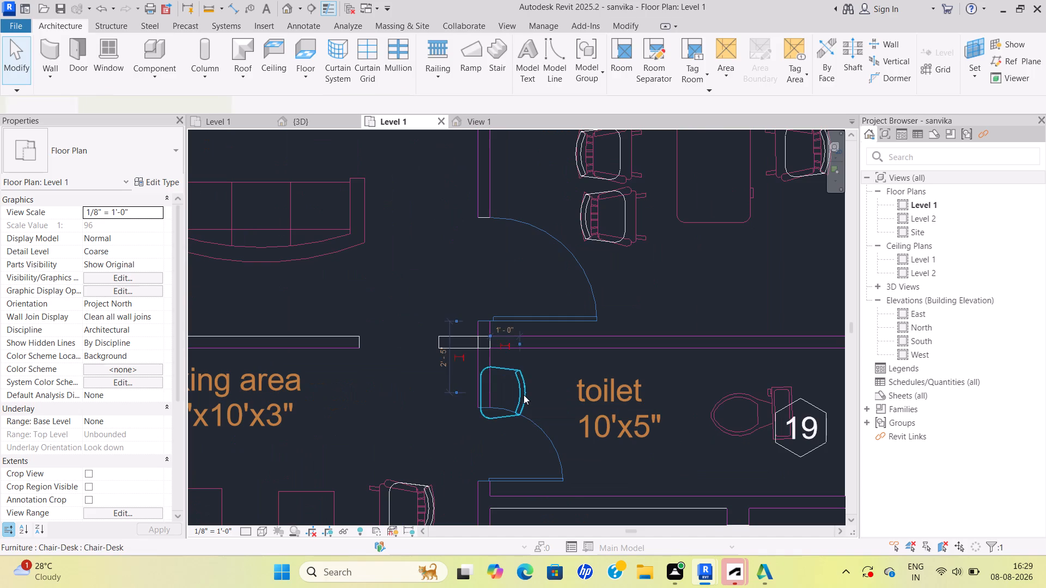
key("Delete")
Delete the extra Chair-Desk overlapping the table edge beside the window 25 tag.
scroll(632, 418, "down", 7)
middle_click_drag(632, 416, 621, 398)
scroll(647, 295, "down", 1)
middle_click_drag(648, 297, 633, 435)
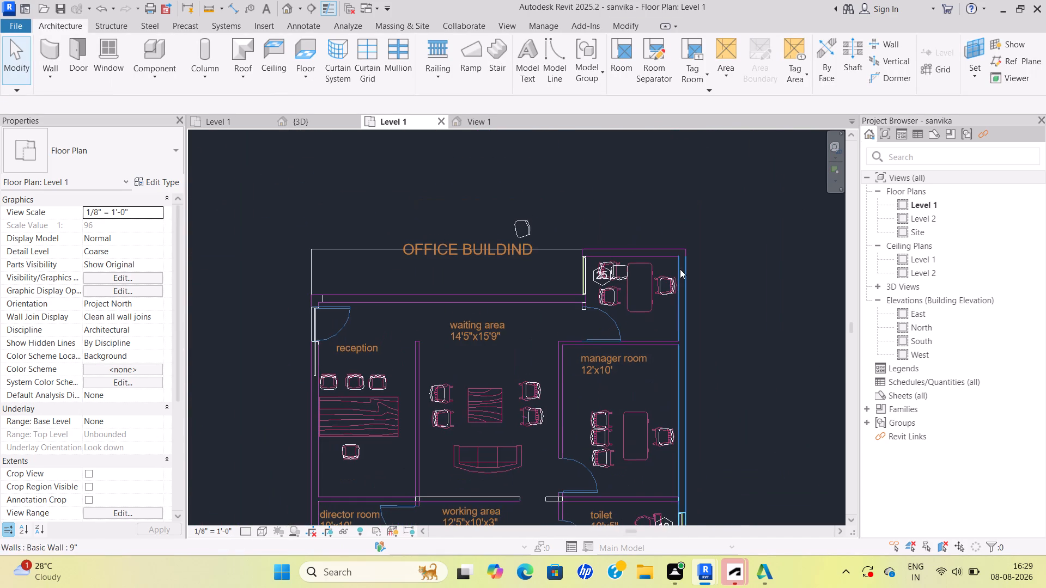
scroll(616, 267, "up", 16)
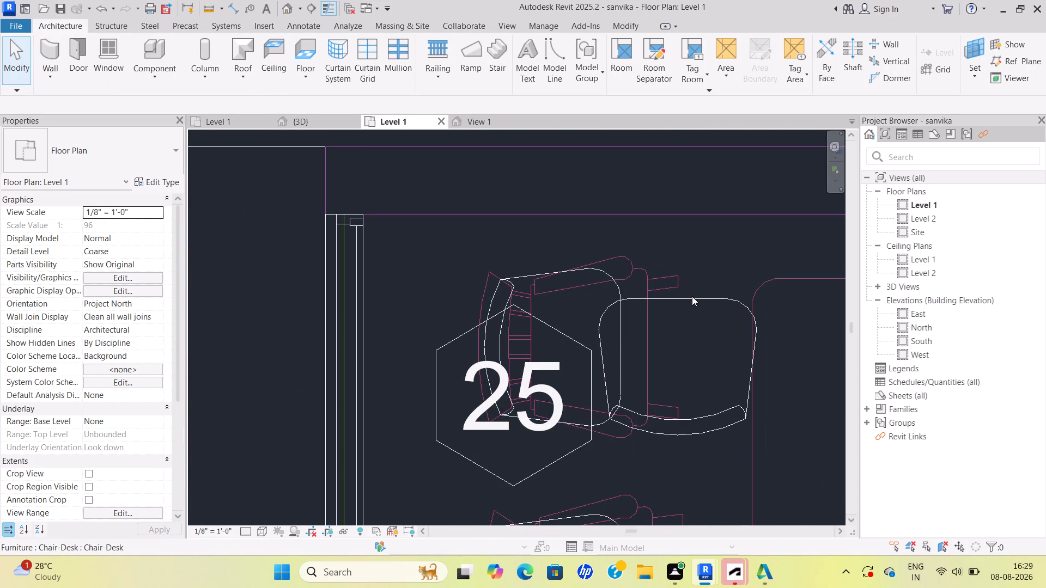
left_click(693, 296)
key("Delete")
Delete the stray Chair-Desk outside the building, above the OFFICE BUILDIND title.
scroll(692, 341, "down", 7)
middle_click_drag(687, 342, 667, 257)
scroll(640, 363, "down", 5)
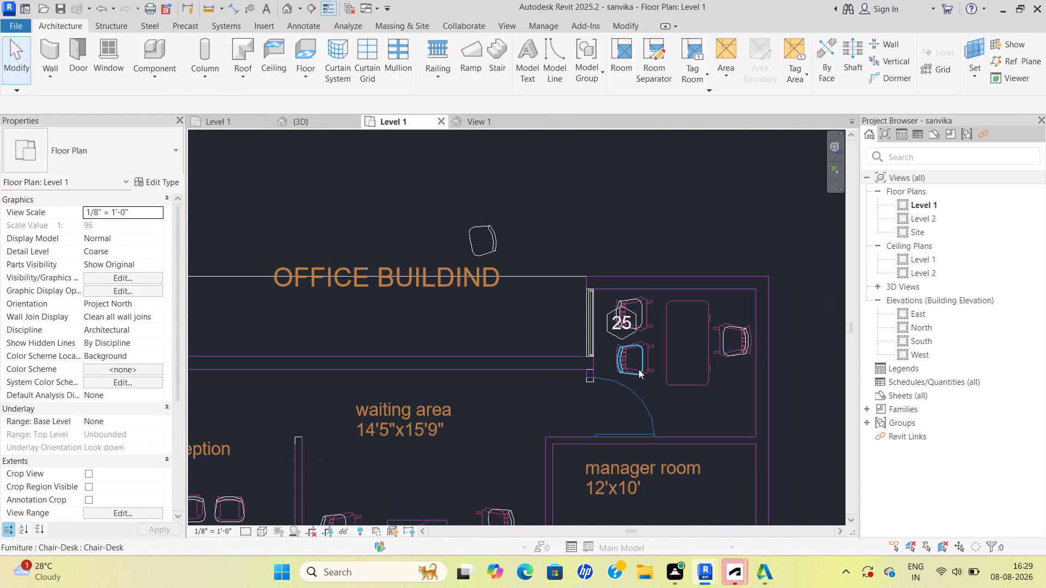
middle_click_drag(638, 369, 635, 335)
left_click(490, 211)
key("Delete")
Examine the chairs in every room of the floor plan for remaining surplus or misplaced ones.
scroll(583, 355, "down", 5)
middle_click_drag(583, 360, 598, 294)
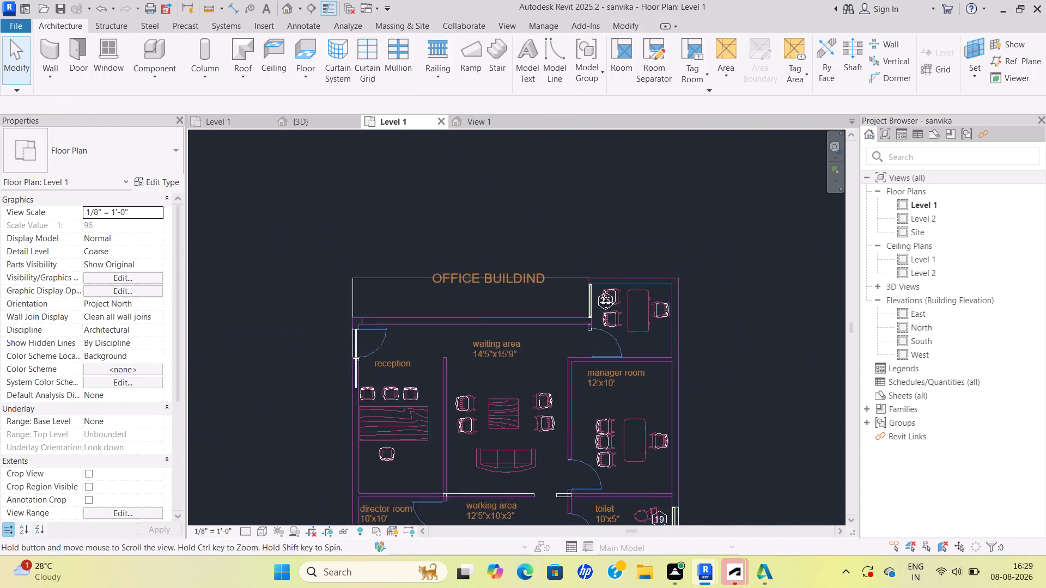
middle_click_drag(598, 294, 631, 205)
middle_click_drag(625, 366, 618, 311)
scroll(617, 315, "down", 1)
middle_click_drag(664, 457, 654, 359)
scroll(583, 385, "up", 3)
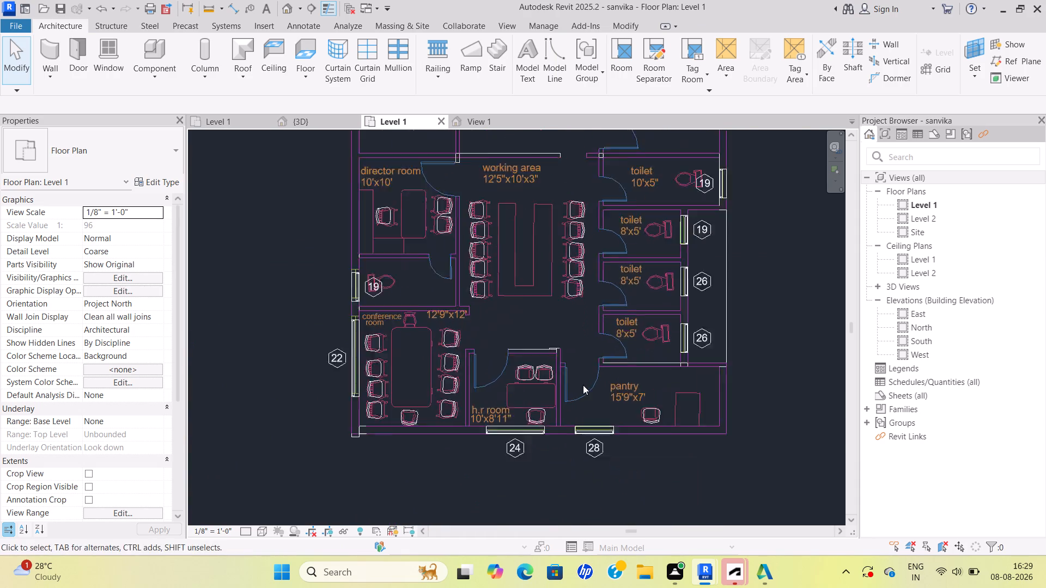
scroll(583, 385, "up", 2)
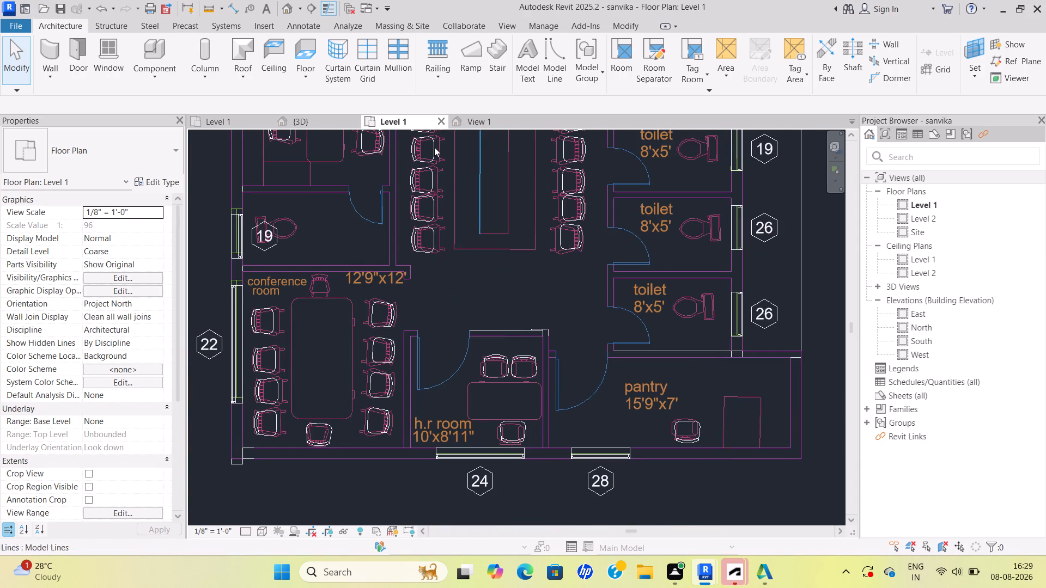
scroll(396, 308, "down", 4)
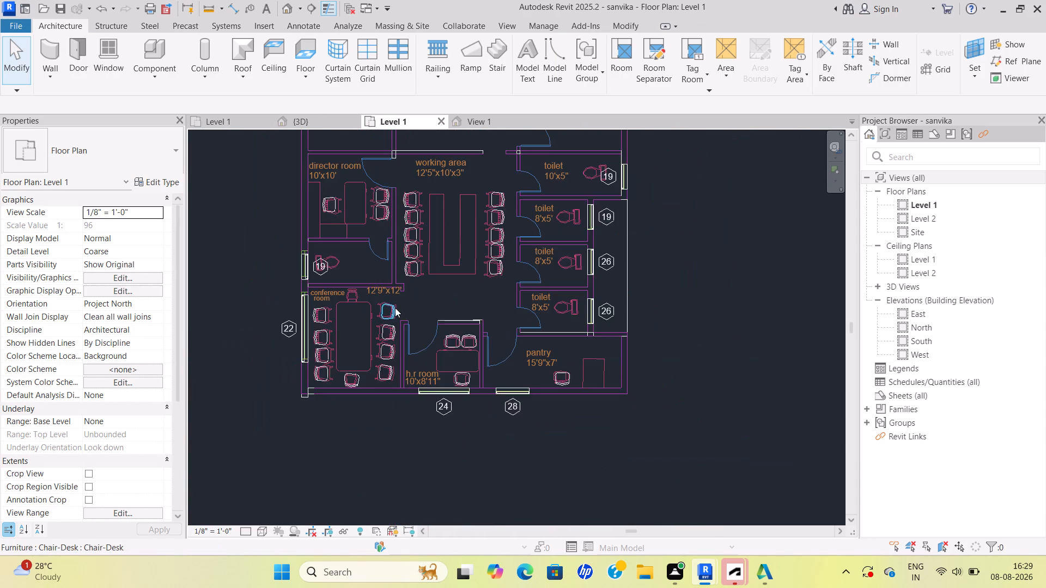
scroll(395, 308, "down", 1)
middle_click_drag(398, 308, 412, 430)
middle_click_drag(449, 259, 451, 344)
scroll(477, 400, "up", 2)
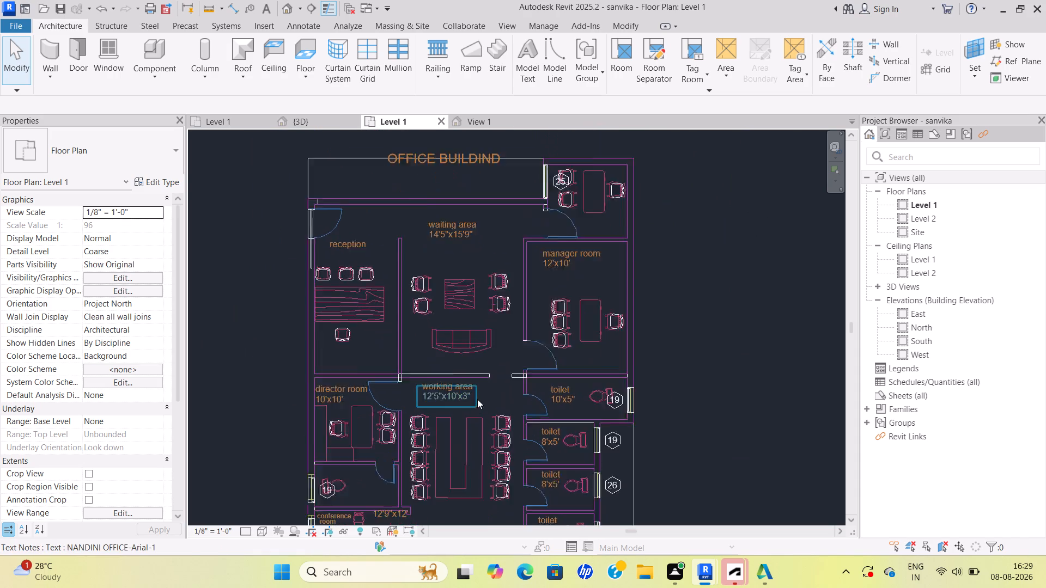
scroll(477, 399, "up", 1)
scroll(477, 388, "down", 1)
middle_click_drag(481, 385, 500, 308)
scroll(482, 420, "up", 4)
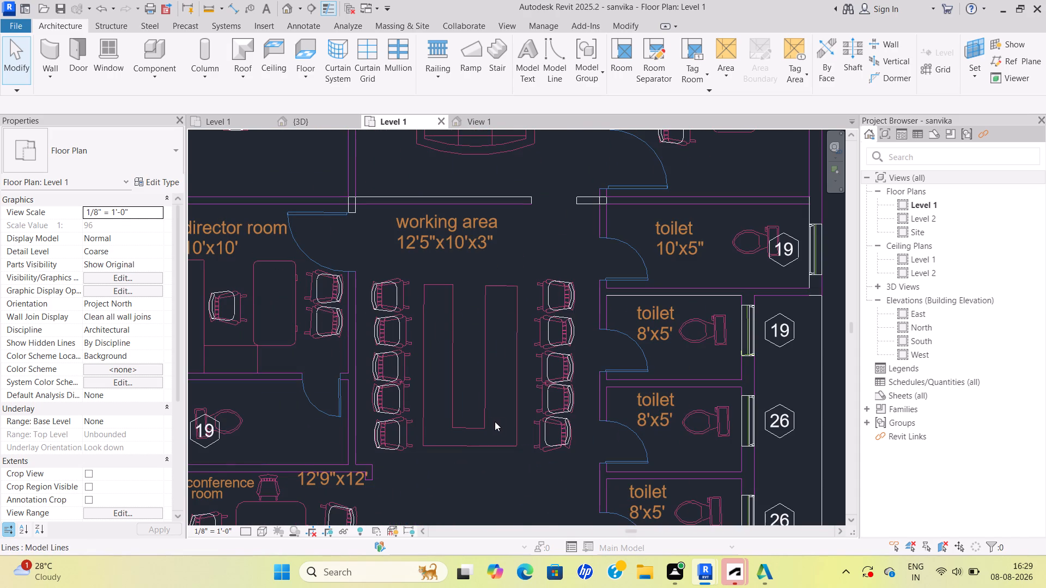
scroll(498, 409, "down", 3)
middle_click_drag(498, 409, 512, 408)
middle_click_drag(569, 206, 573, 209)
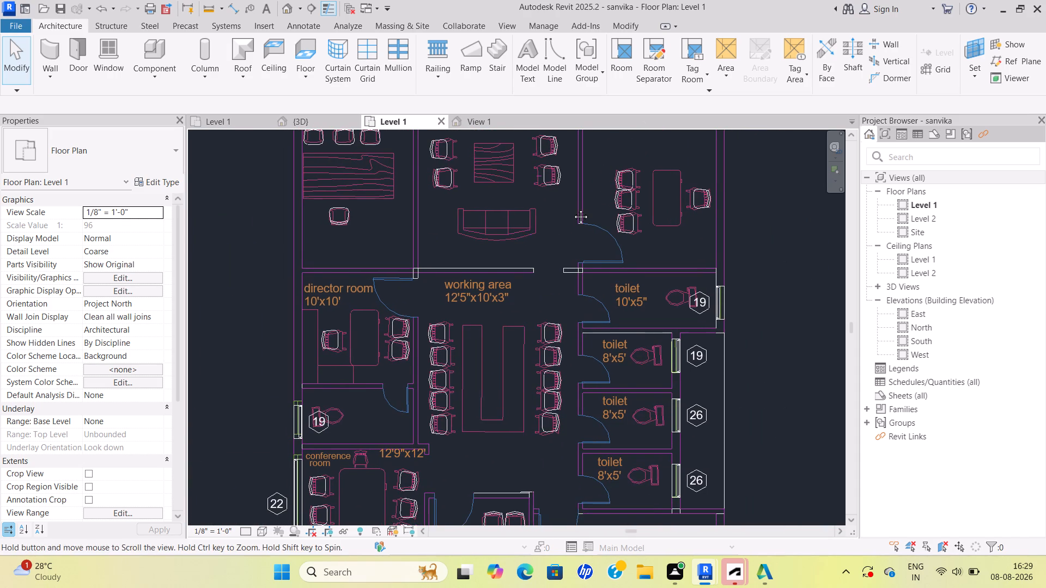
middle_click_drag(573, 209, 576, 310)
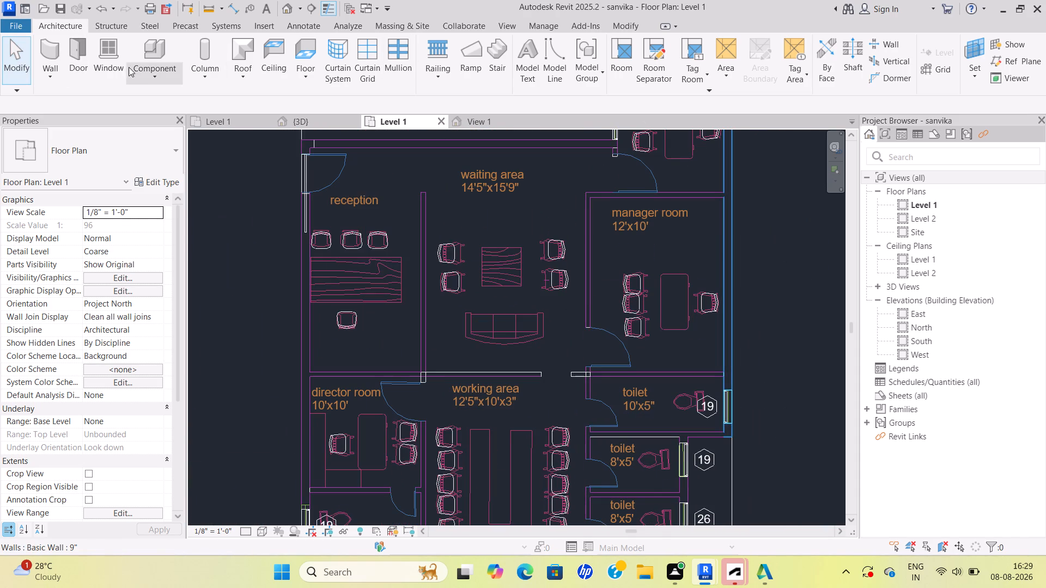
Load the Couch-Viper family from the Seating folder for component placement.
left_click(156, 76)
left_click(167, 97)
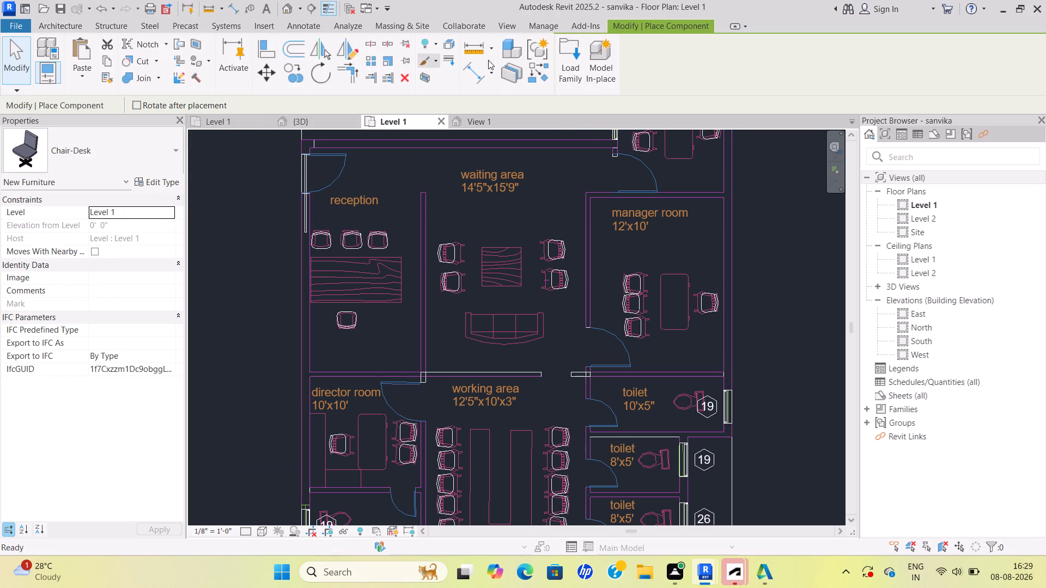
left_click(571, 73)
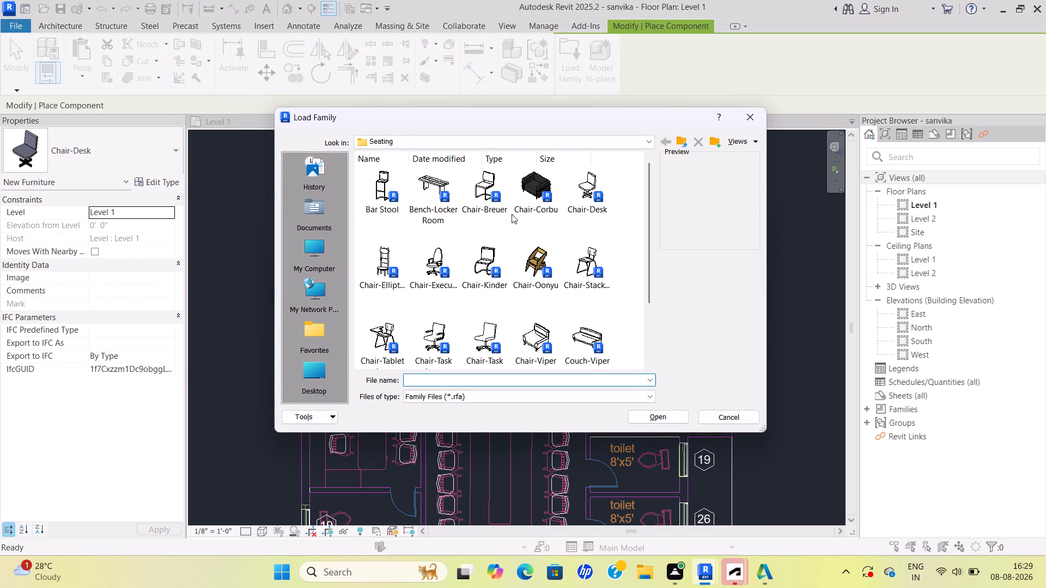
left_click(580, 336)
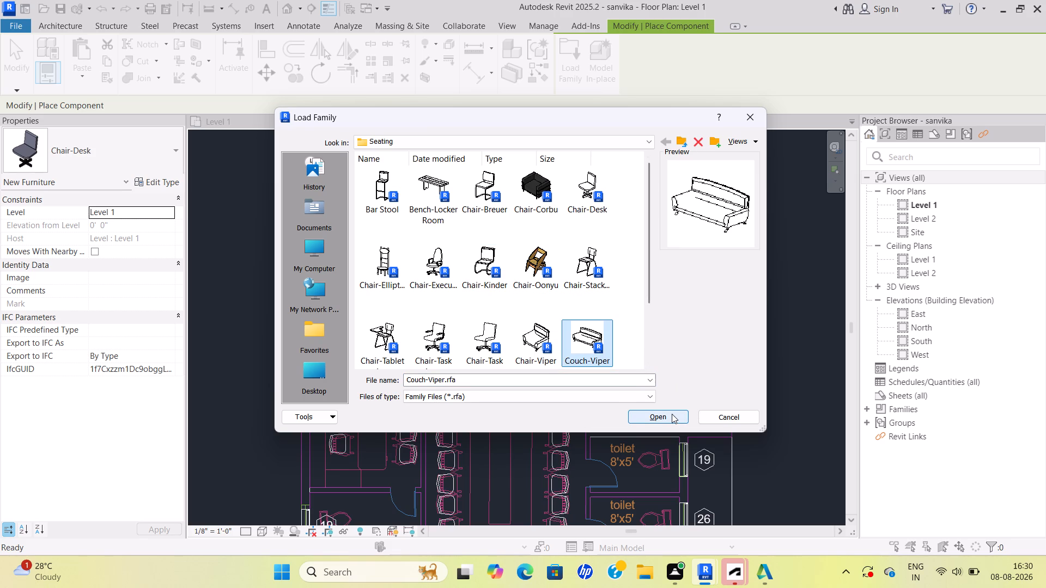
left_click(672, 414)
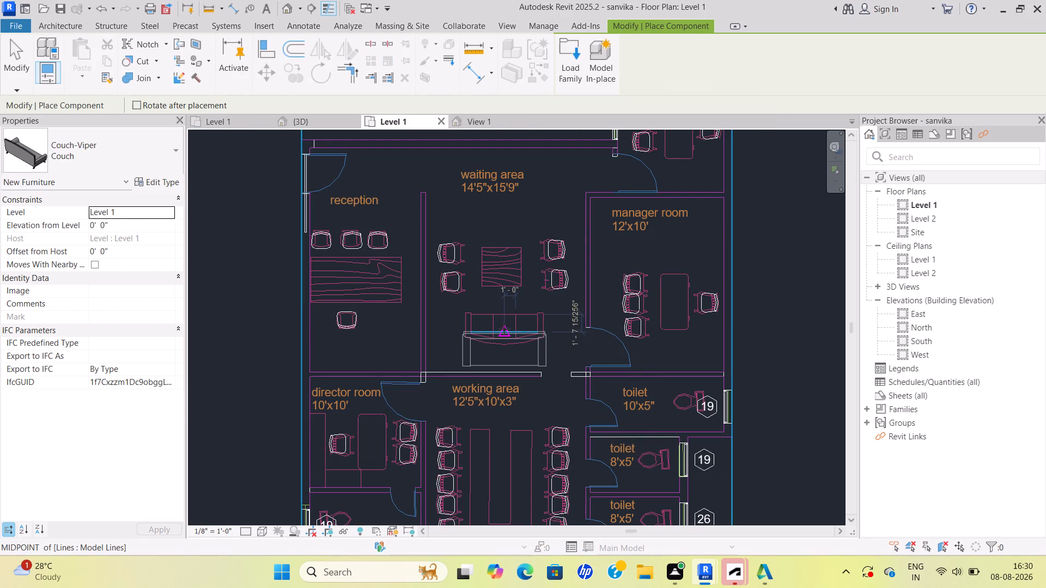
Place a Couch-Viper, rotated 180 degrees, on the waiting area's sofa symbol, facing the wooden table.
key("space")
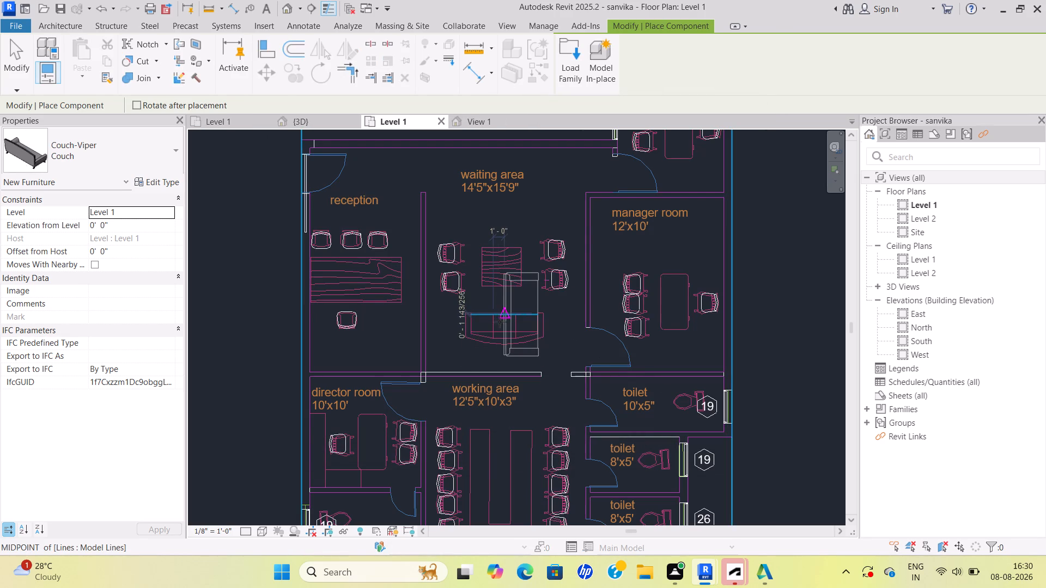
key("space")
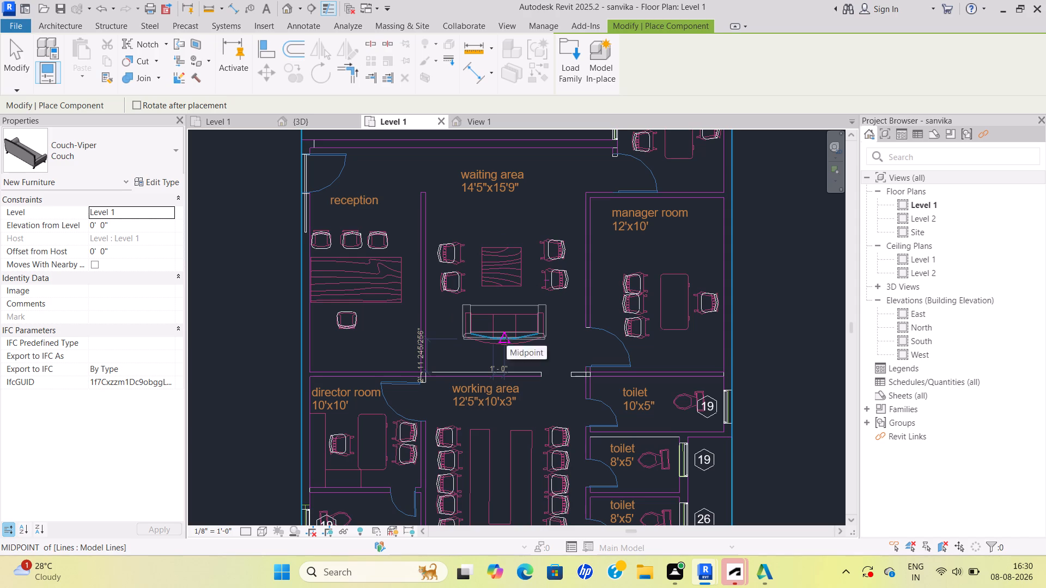
left_click(507, 341)
Place another Couch-Viper outside the building, about 11' from the exterior wall near windows 19 and 22, and end placement.
scroll(507, 326, "up", 3)
scroll(337, 289, "down", 7)
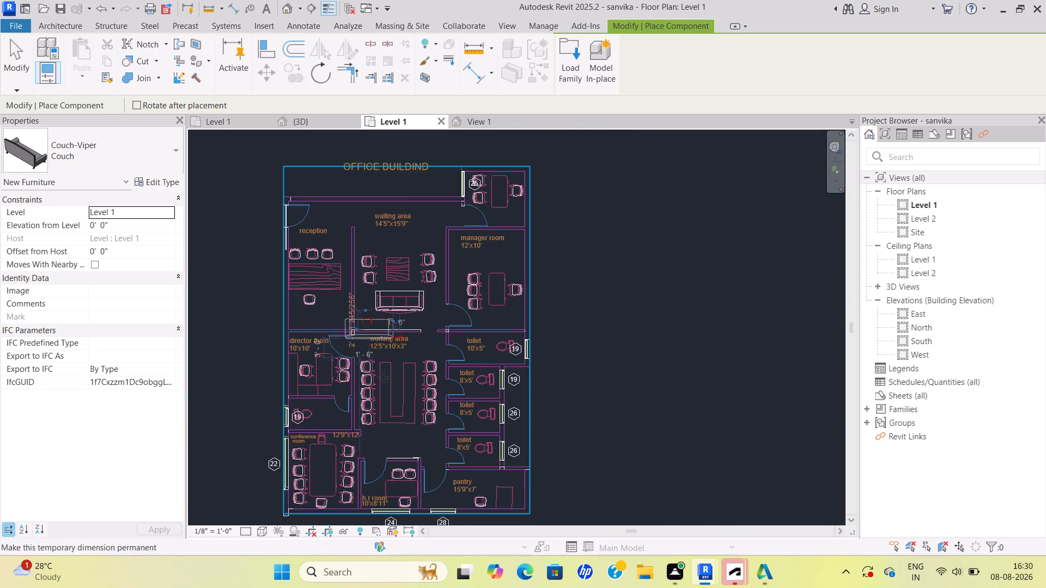
scroll(387, 383, "down", 1)
middle_click_drag(390, 377, 536, 316)
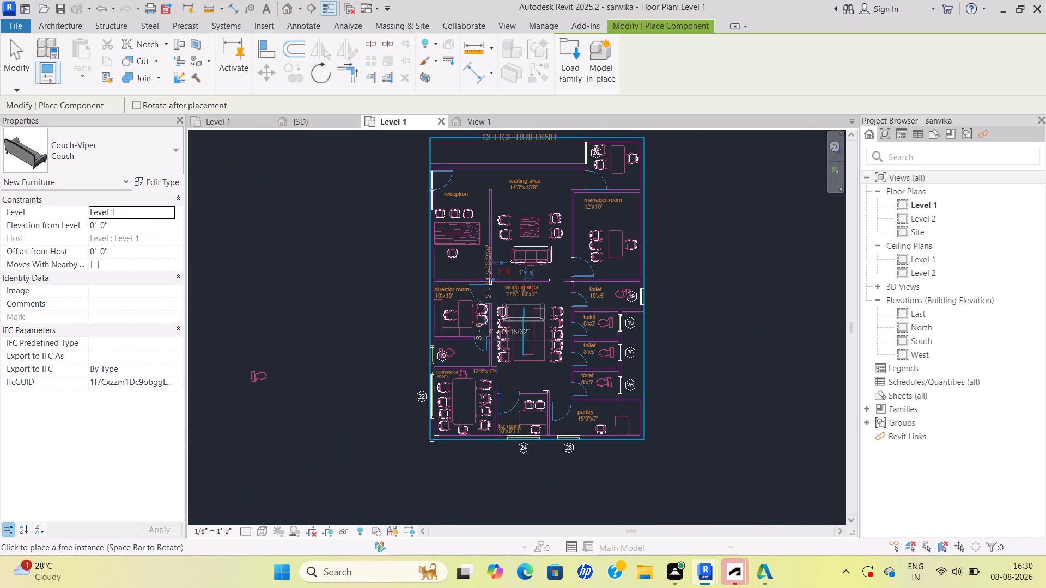
scroll(515, 264, "up", 9)
scroll(460, 234, "down", 3)
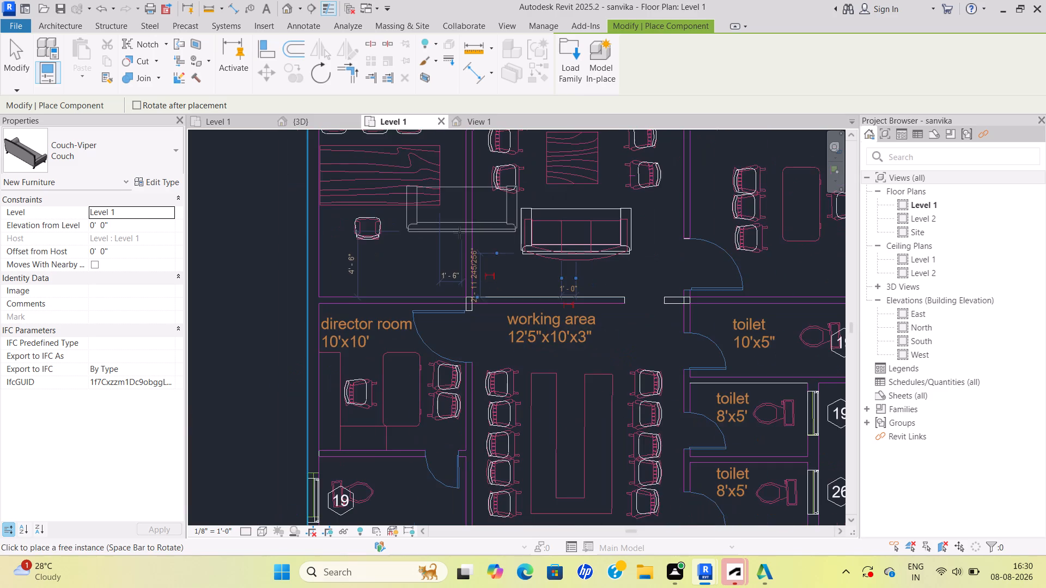
scroll(459, 232, "down", 2)
middle_click_drag(455, 229, 411, 367)
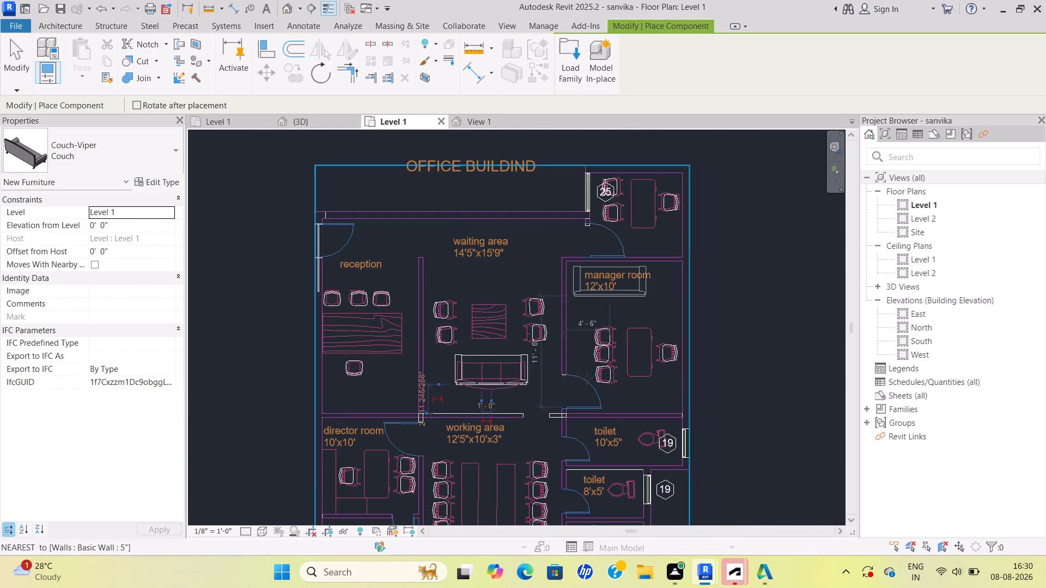
scroll(586, 379, "down", 1)
middle_click_drag(586, 372, 556, 191)
scroll(571, 364, "down", 2)
middle_click_drag(572, 367, 640, 284)
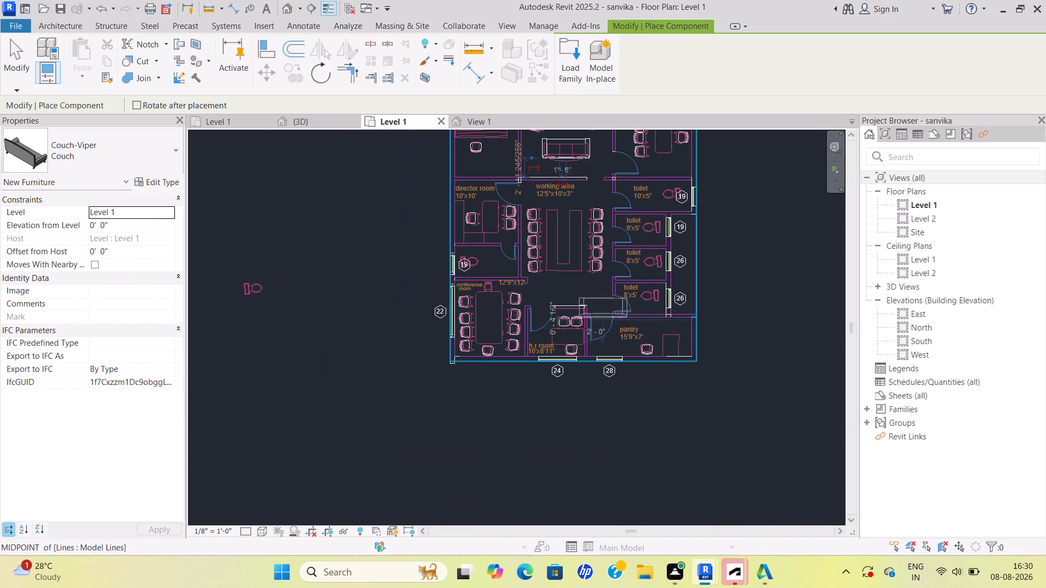
scroll(622, 292, "up", 3)
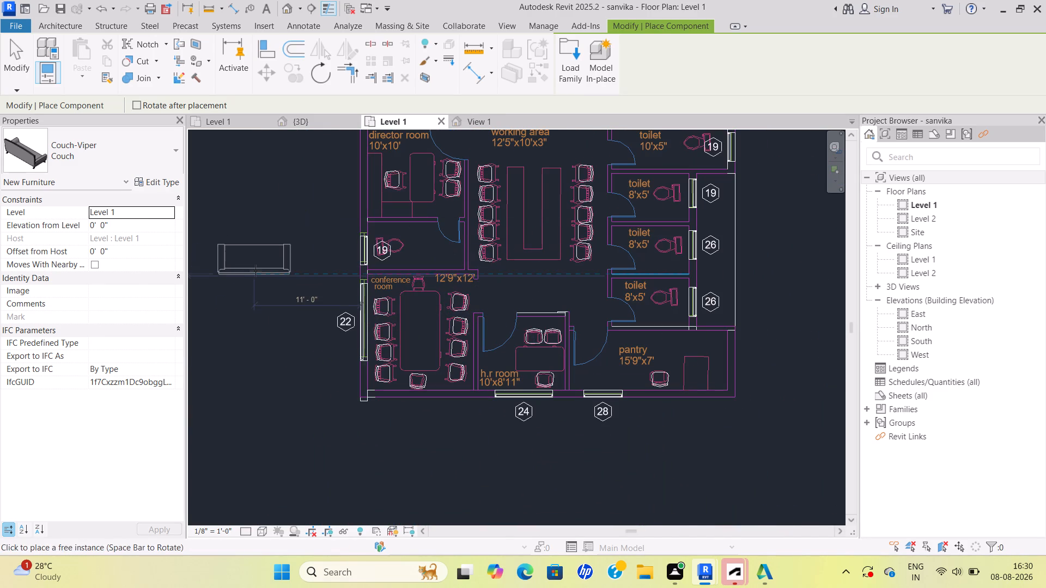
left_click(256, 271)
key("Escape")
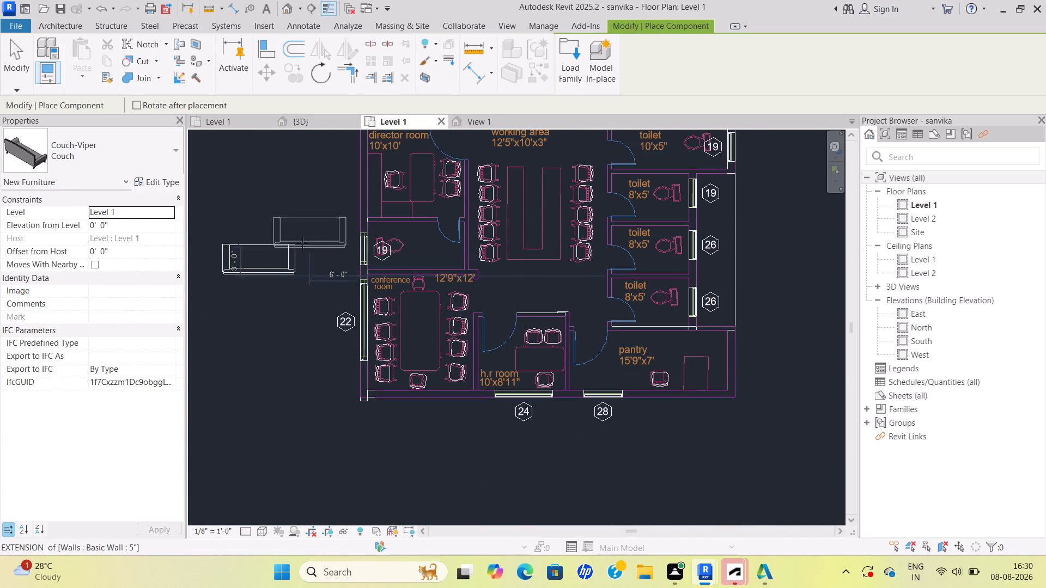
key("Escape")
key("Escape")
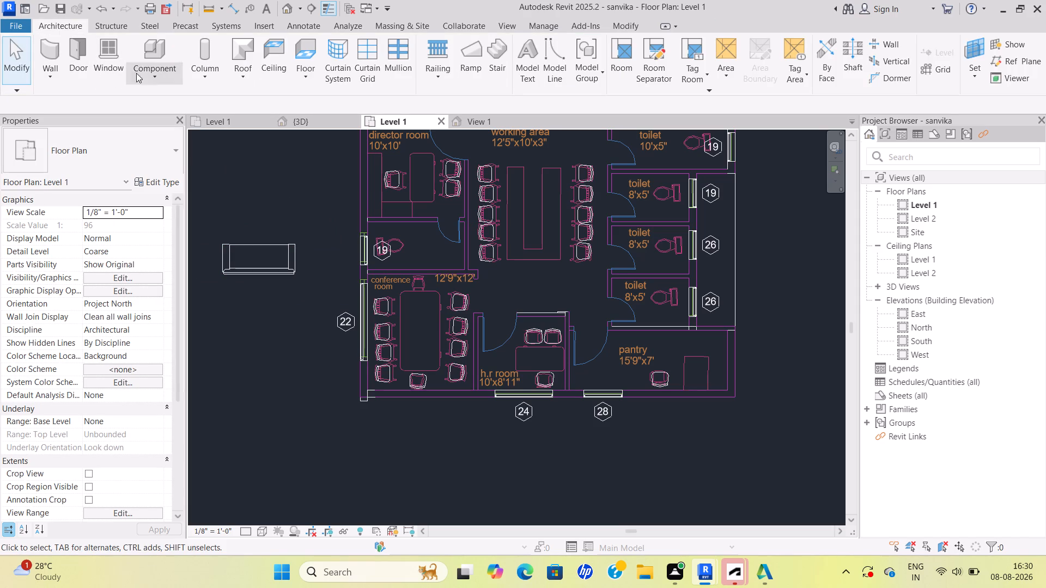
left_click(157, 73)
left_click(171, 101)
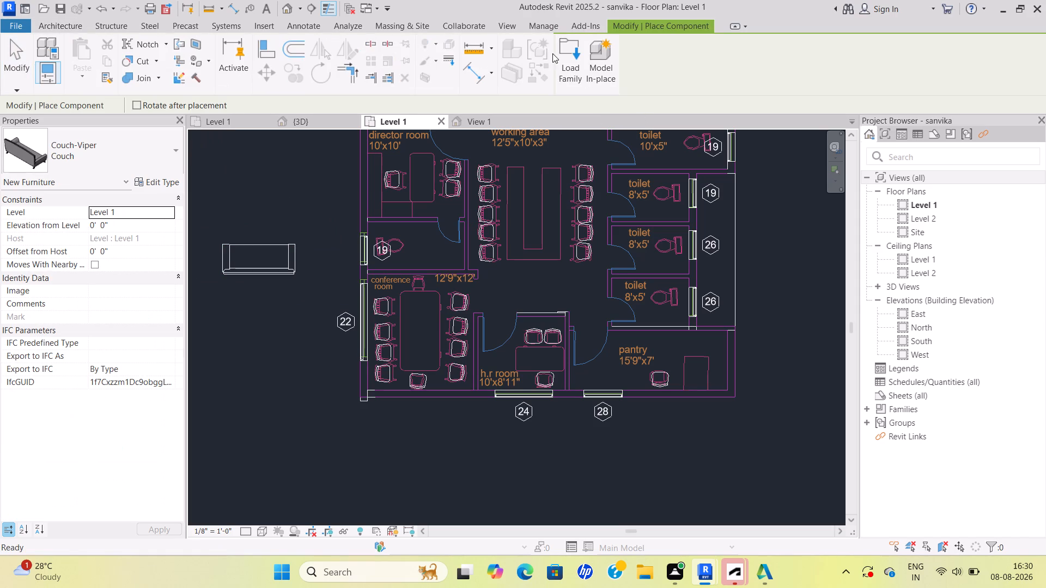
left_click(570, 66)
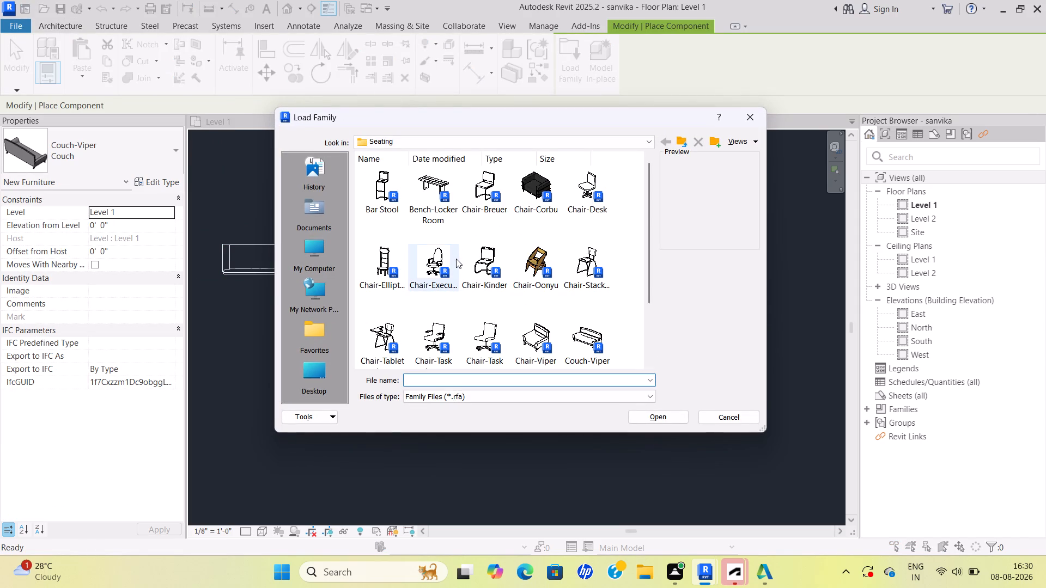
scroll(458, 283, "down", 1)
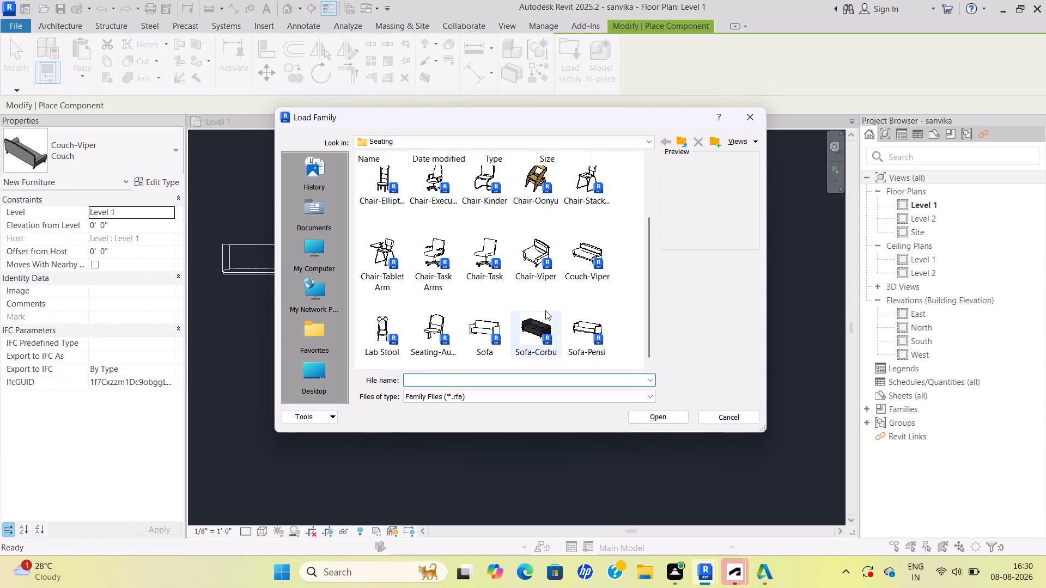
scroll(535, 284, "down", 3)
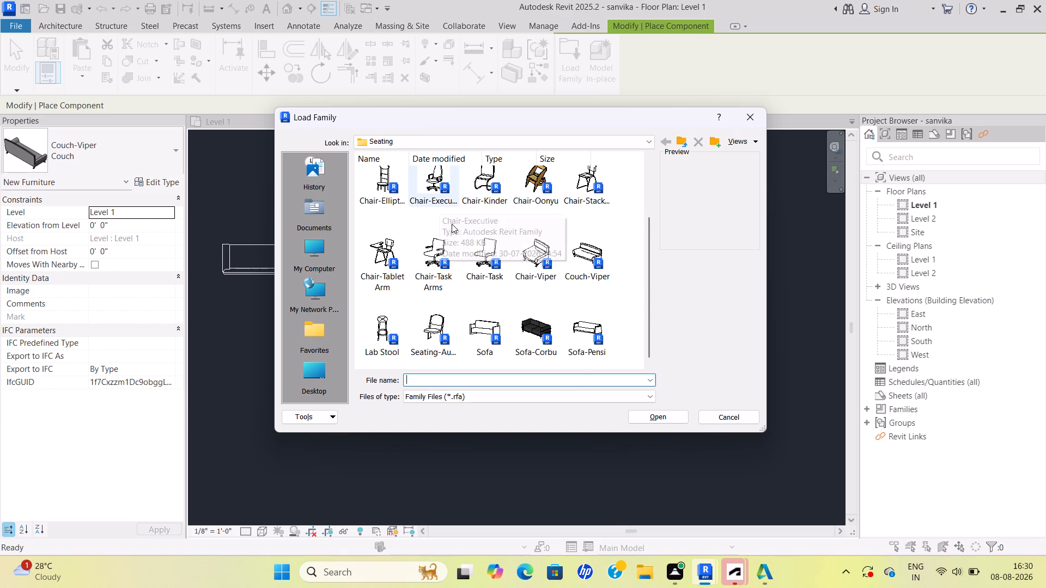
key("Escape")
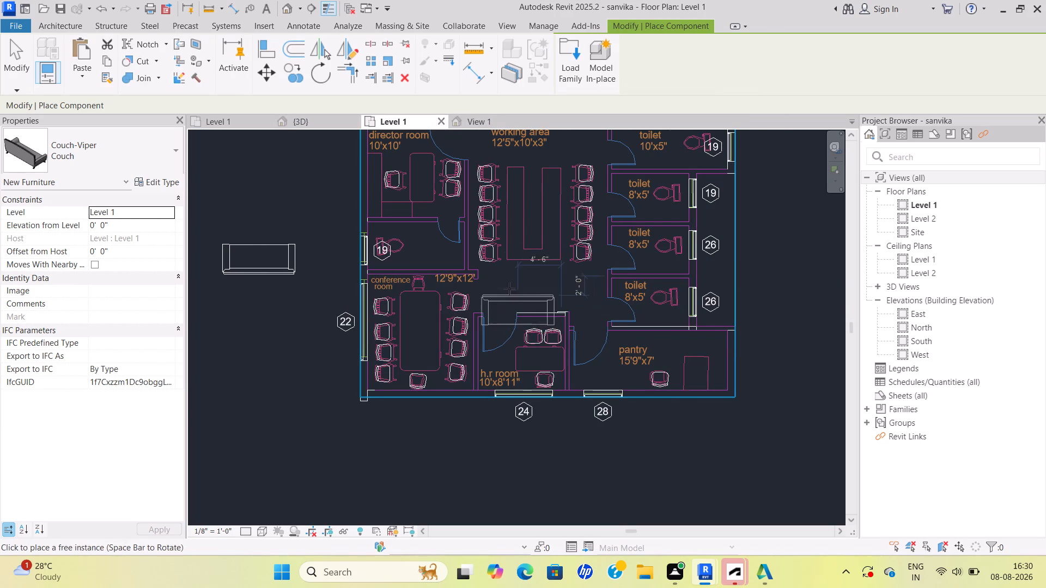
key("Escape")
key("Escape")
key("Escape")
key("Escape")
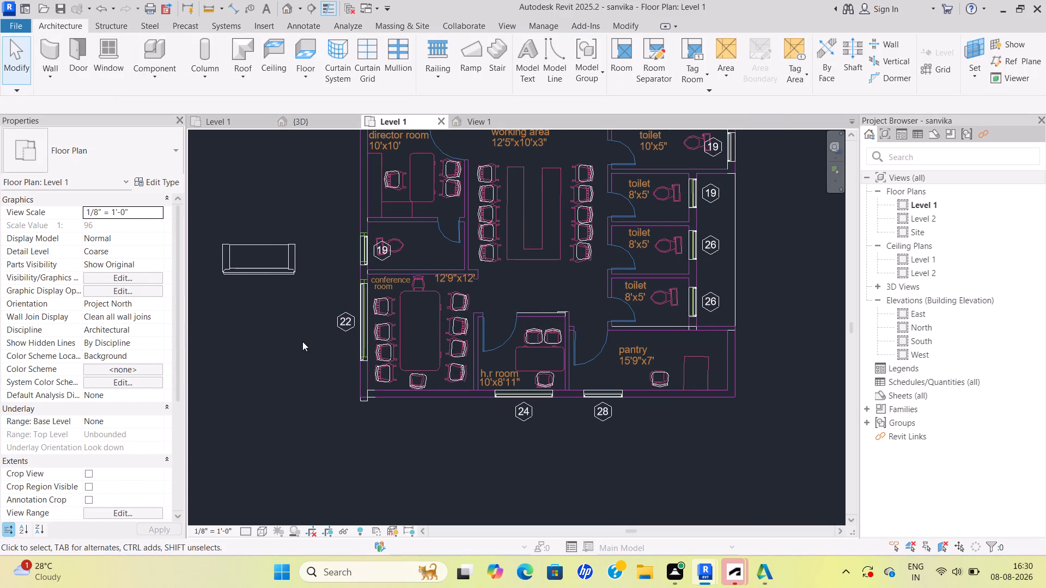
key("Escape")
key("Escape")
Load the Bench-Locker Room family from the Seating folder for component placement.
left_click(153, 70)
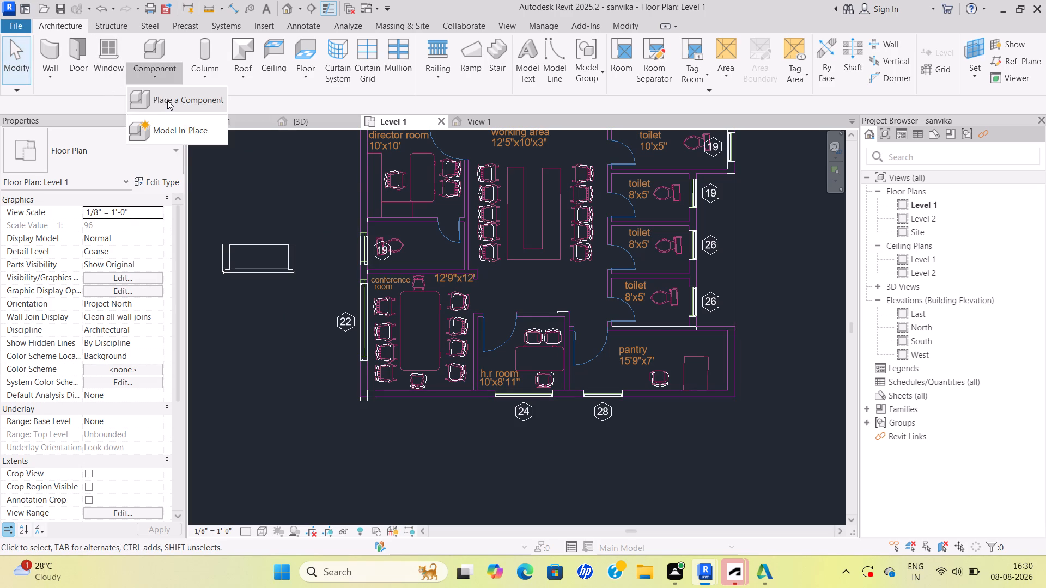
left_click(168, 100)
left_click(568, 79)
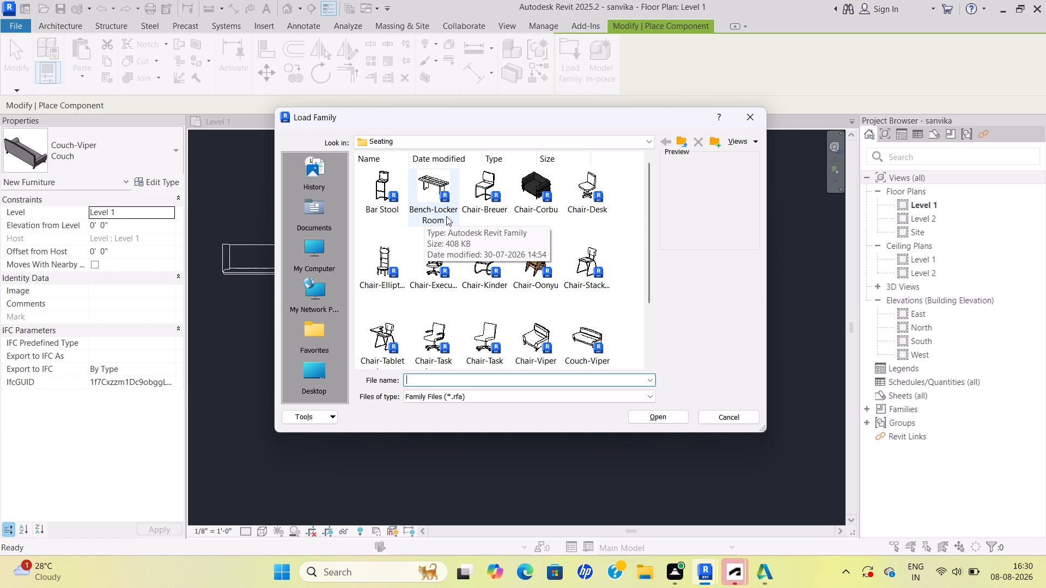
left_click(433, 178)
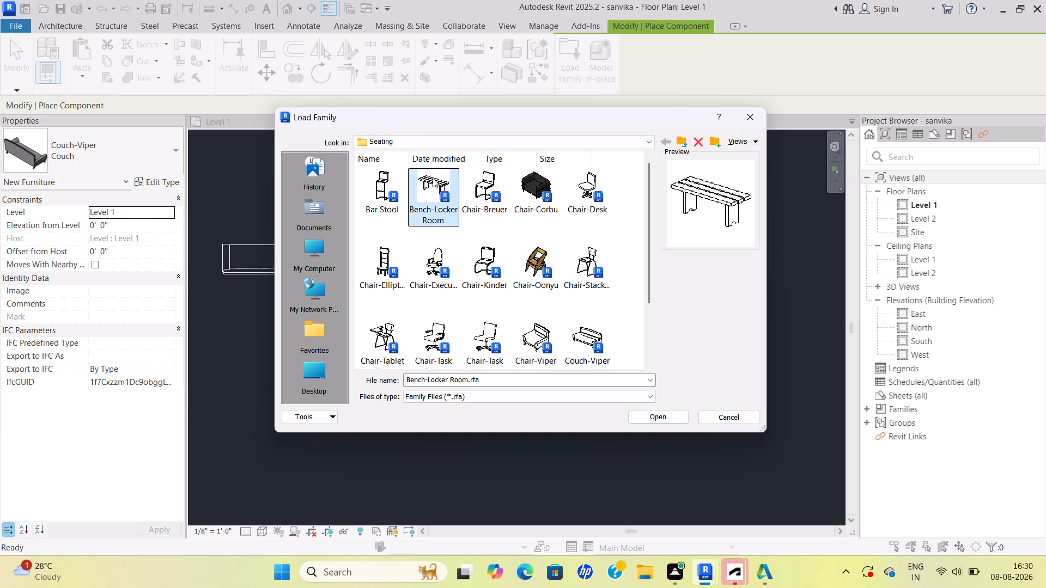
left_click(673, 416)
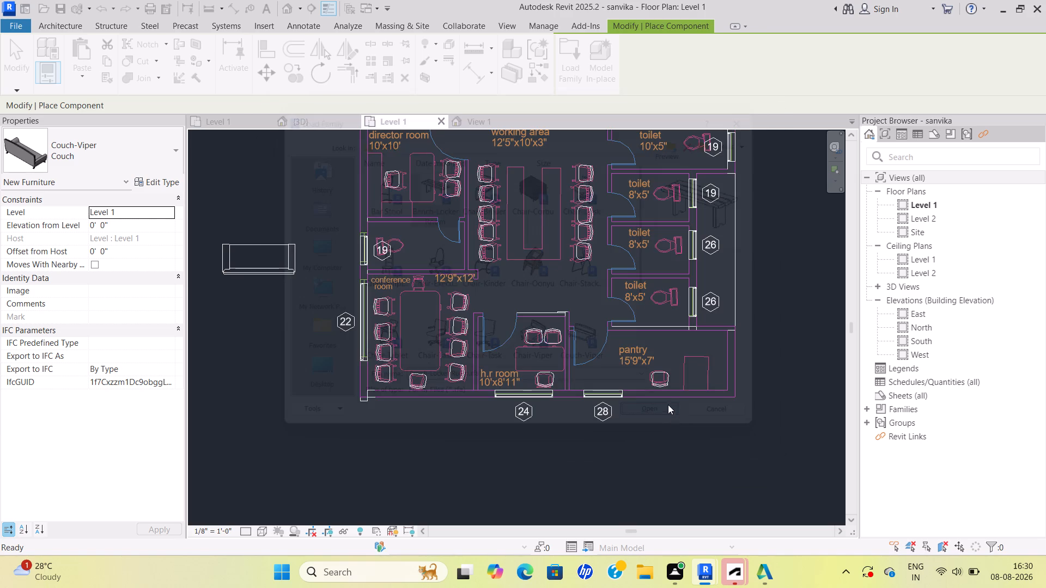
Place a 48" x 18" x 14" Bench-Locker Room lengthwise inside the h.r room's table outline.
scroll(533, 359, "up", 6)
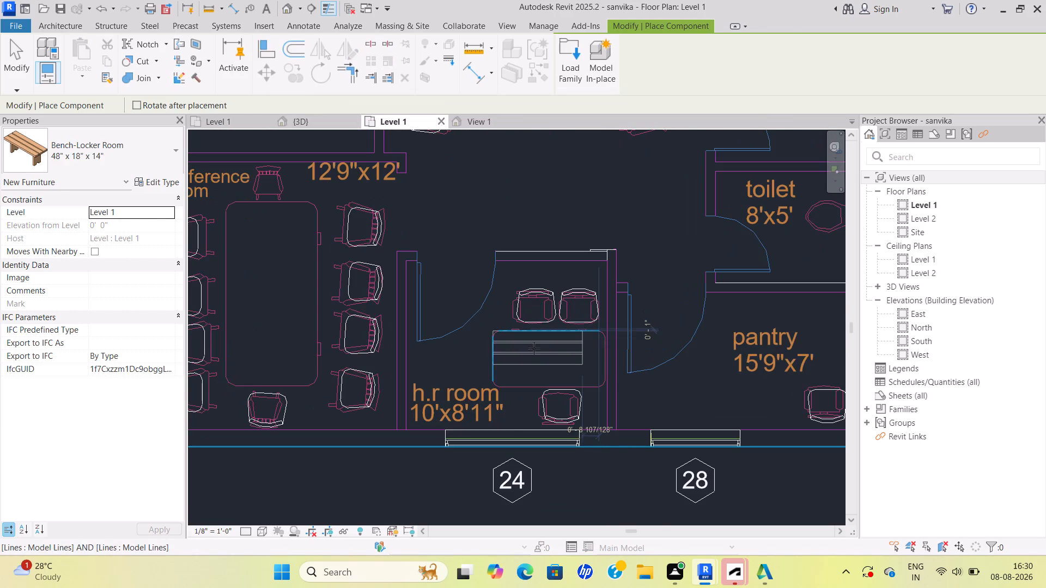
scroll(542, 364, "up", 1)
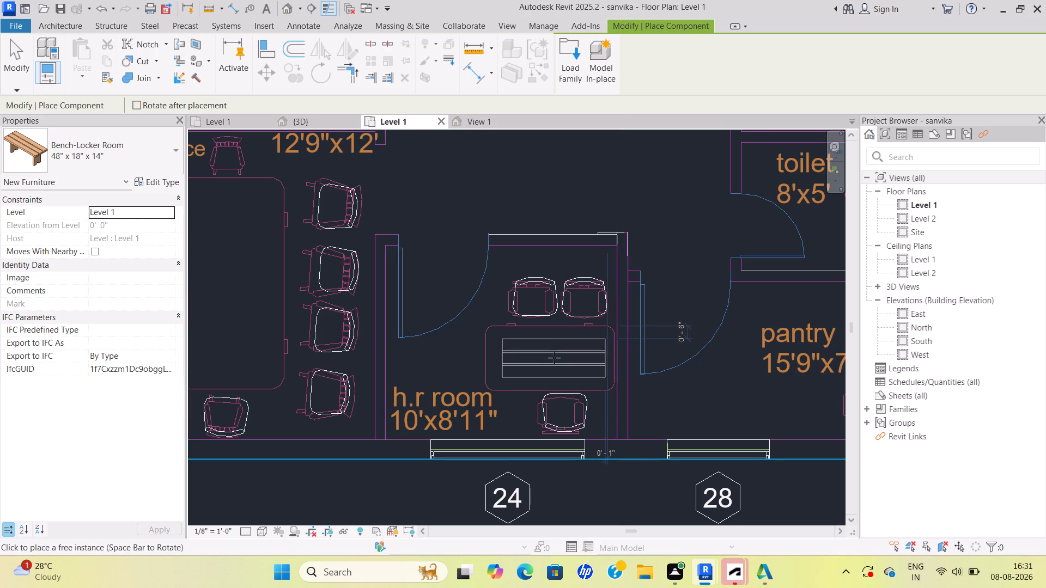
left_click(554, 358)
Place a Bench-Locker Room, rotated 90 degrees, in the middle of the conference room table, parallel to its long sides.
scroll(481, 361, "down", 3)
middle_click_drag(480, 361, 643, 376)
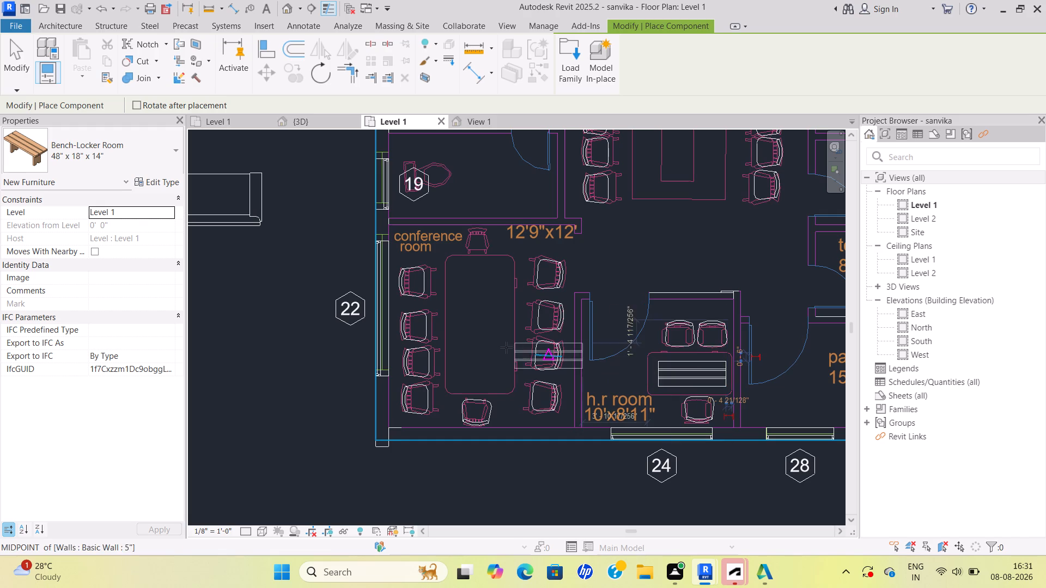
scroll(498, 344, "up", 1)
key("space")
scroll(473, 323, "up", 1)
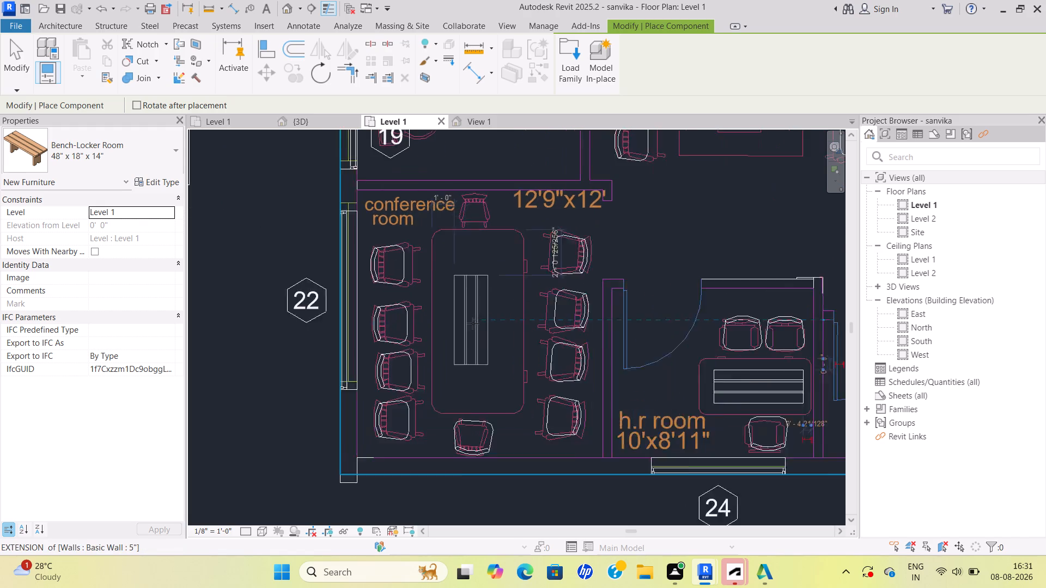
scroll(473, 323, "up", 1)
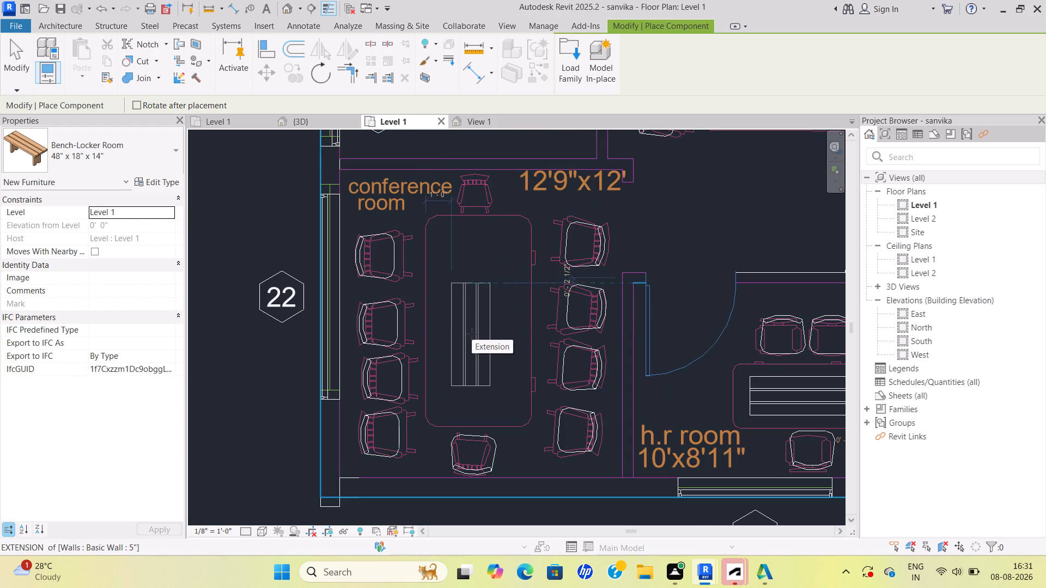
left_click(479, 334)
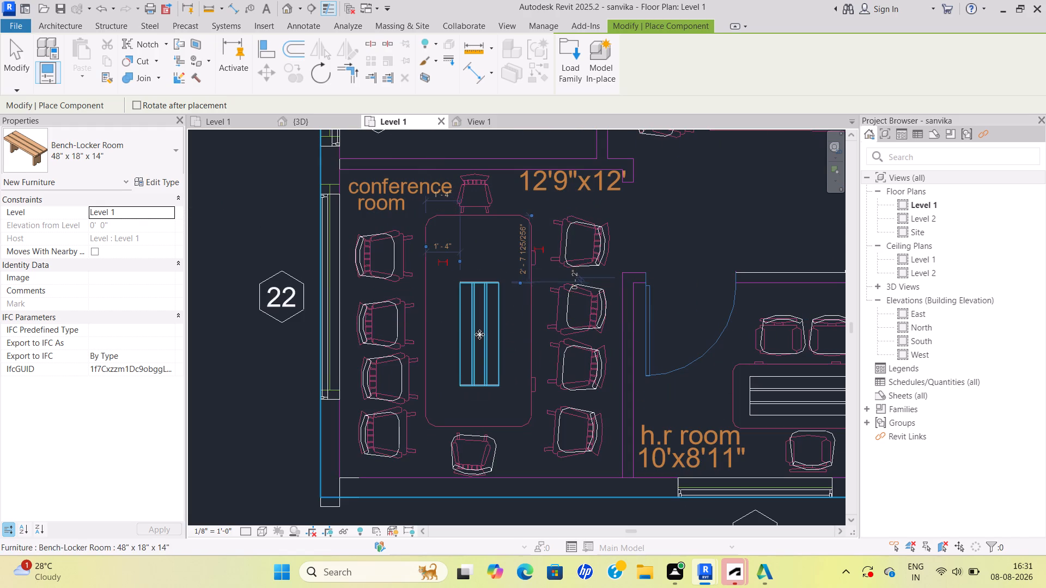
Place a Bench-Locker Room inside the director room's table outline, parallel to the table's long sides.
scroll(594, 301, "down", 4)
middle_click_drag(600, 299, 399, 381)
middle_click_drag(602, 332, 495, 367)
scroll(495, 367, "down", 1)
middle_click_drag(502, 309, 673, 386)
middle_click_drag(543, 352, 577, 370)
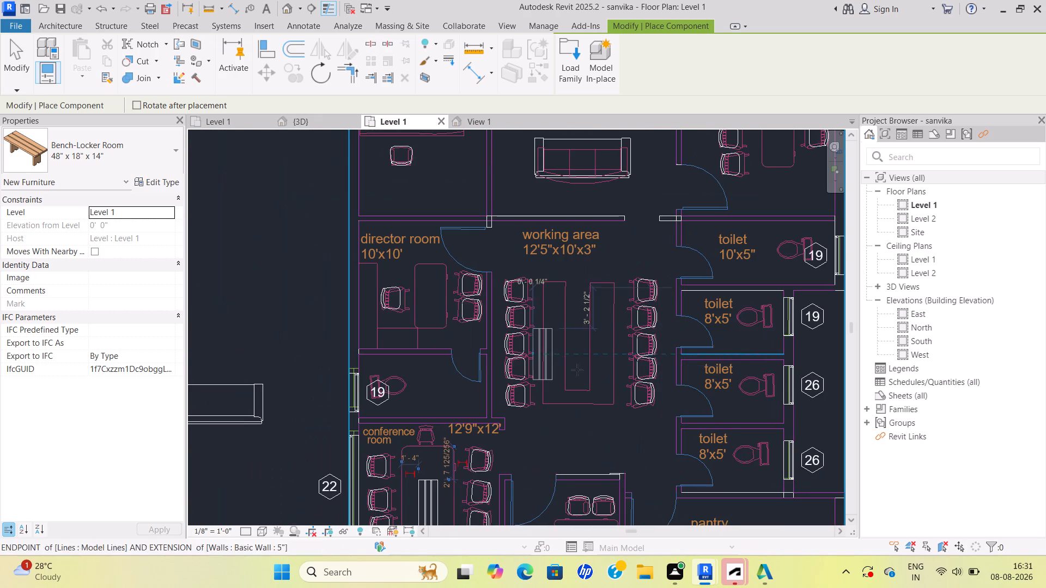
middle_click_drag(577, 370, 722, 409)
scroll(594, 345, "up", 6)
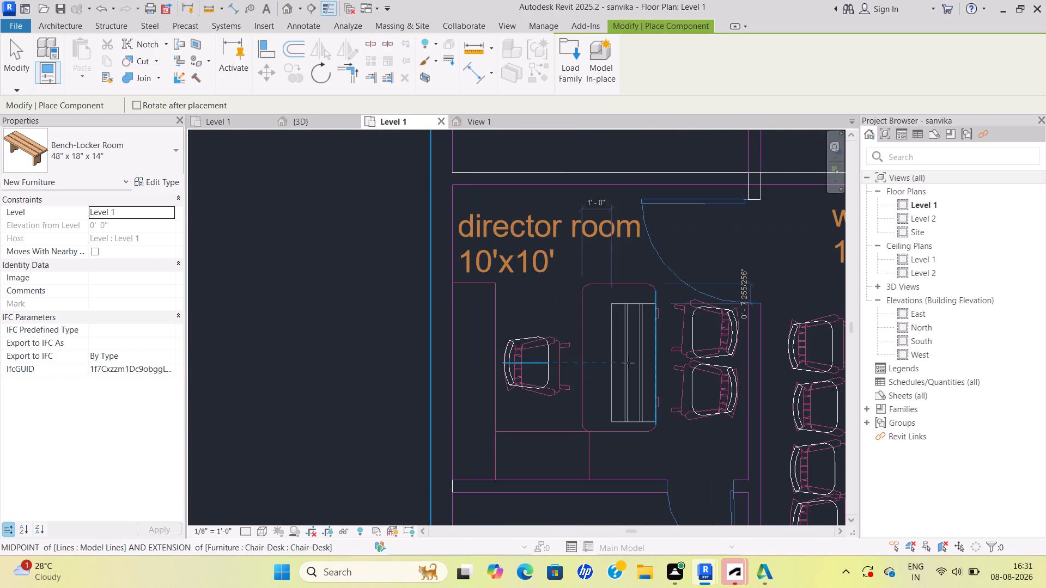
left_click(620, 361)
Place a Bench-Locker Room on the reception's wooden desk, rotated to run along the desk's length.
scroll(630, 354, "down", 5)
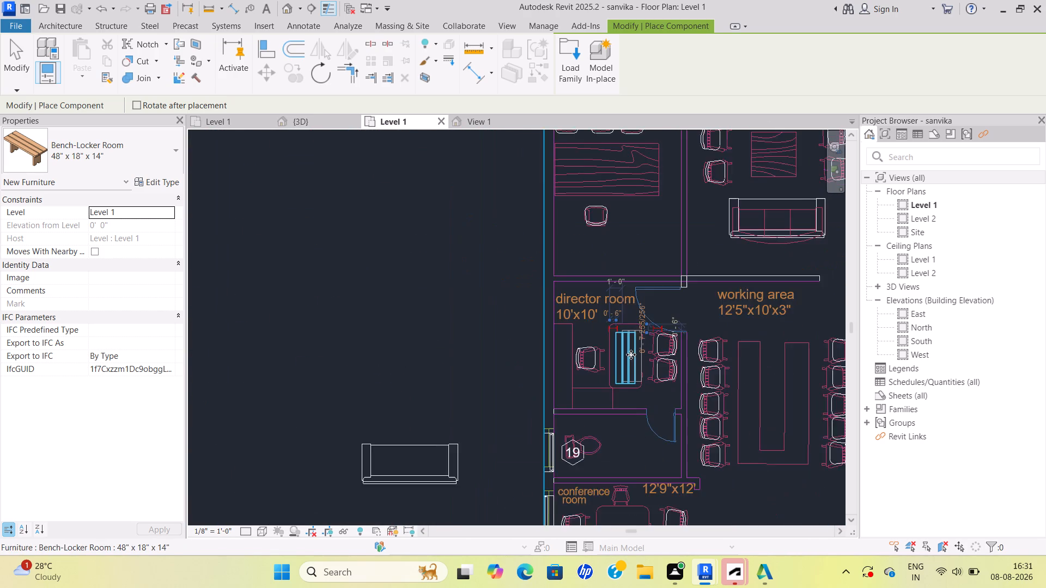
scroll(631, 354, "down", 3)
middle_click_drag(631, 354, 465, 395)
middle_click_drag(562, 286, 622, 409)
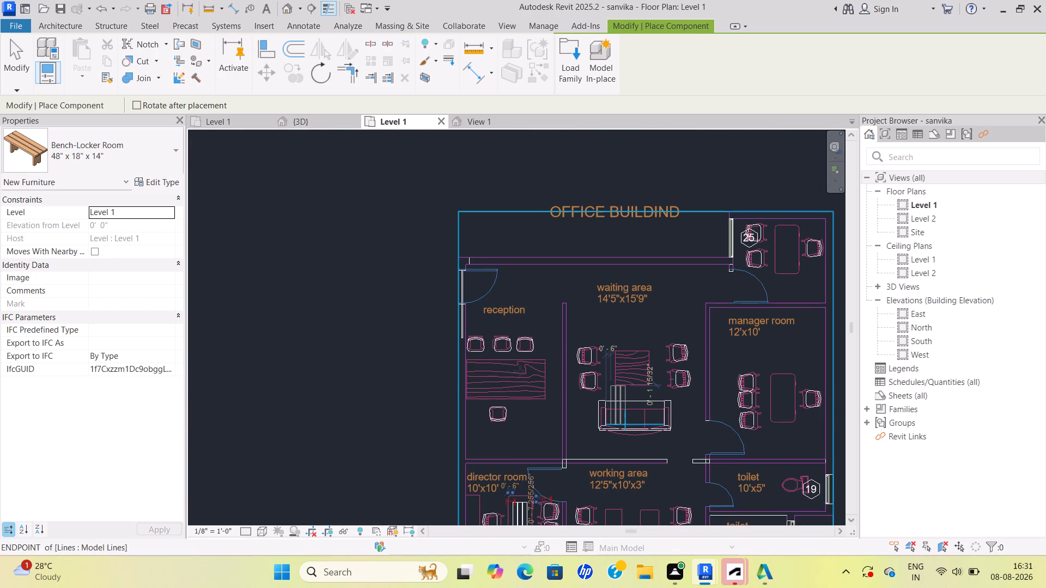
key("space")
key("space")
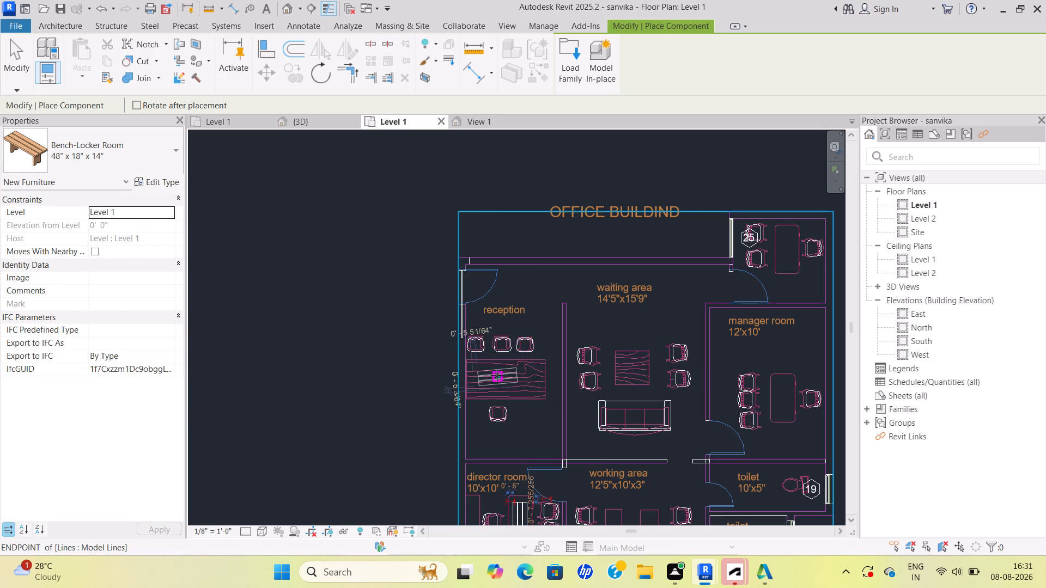
key("space")
key("space")
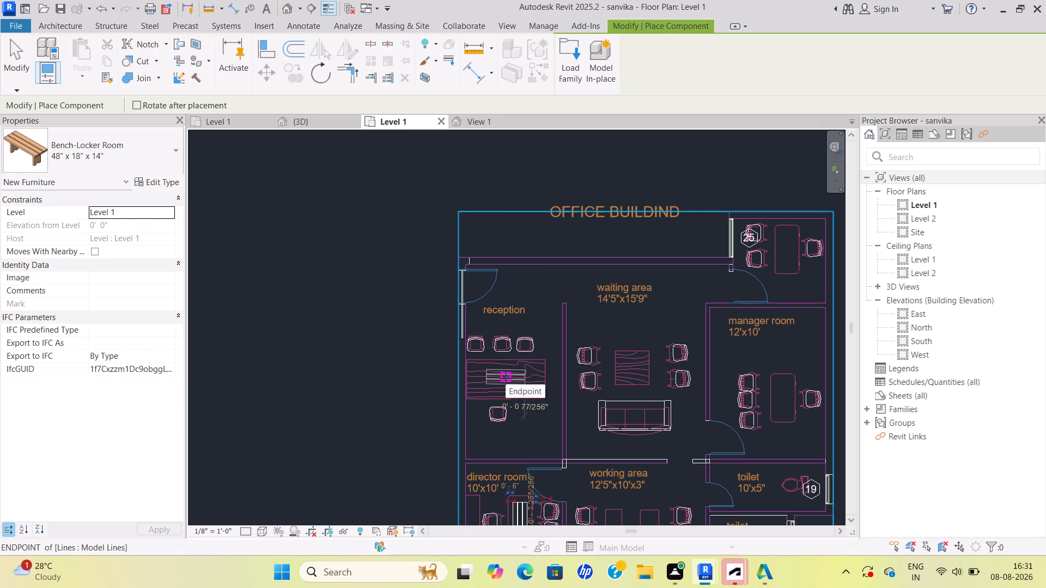
left_click(506, 378)
Place a Bench-Locker Room on the waiting area's wooden table, rotated to a slight tilt and running roughly parallel to the couch.
scroll(622, 386, "down", 2)
middle_click_drag(622, 386, 557, 390)
scroll(563, 385, "up", 2)
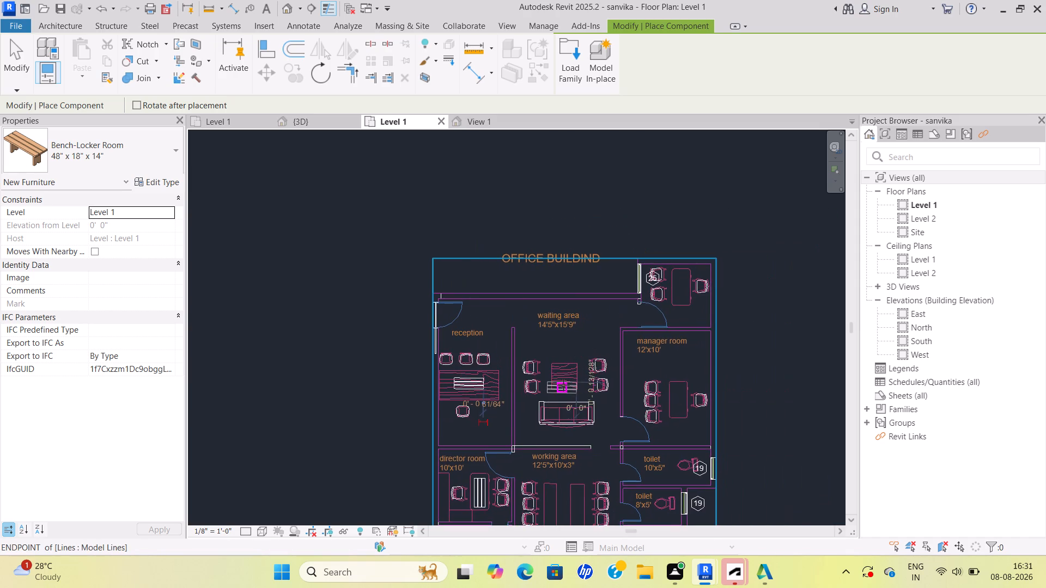
scroll(563, 385, "up", 3)
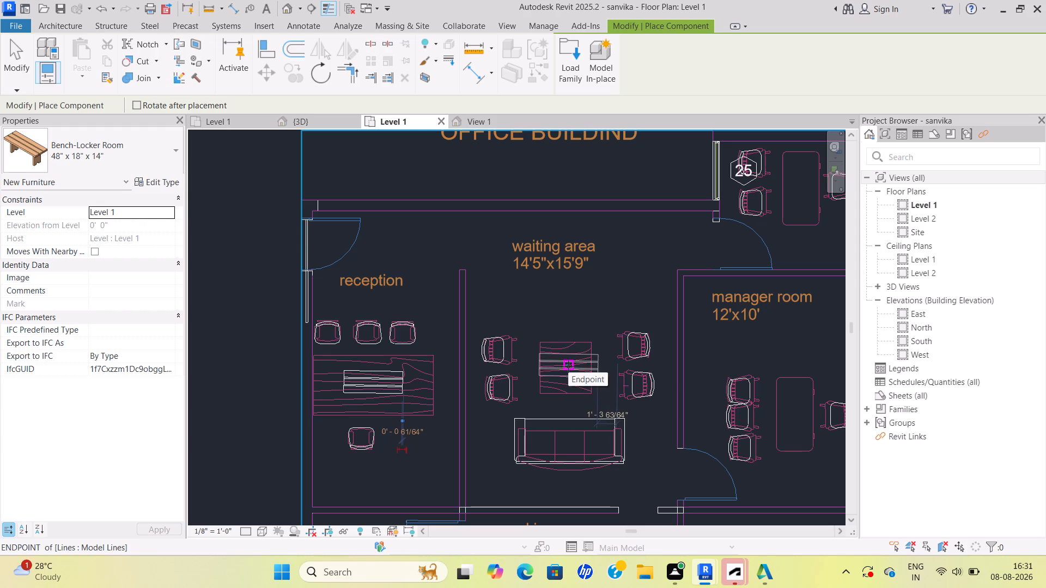
key("space")
key("space")
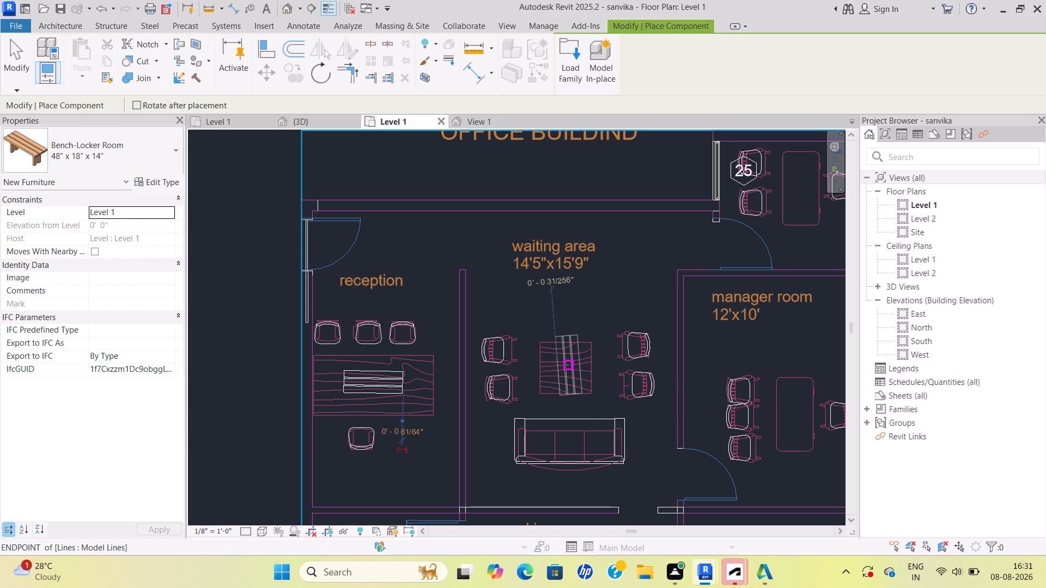
key("space")
key("space")
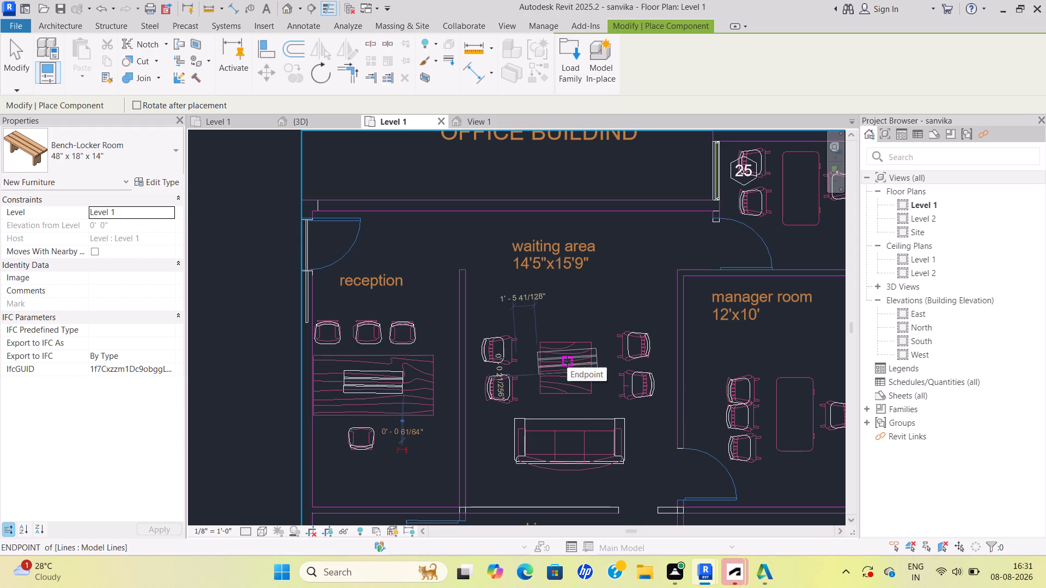
key("space")
key("space")
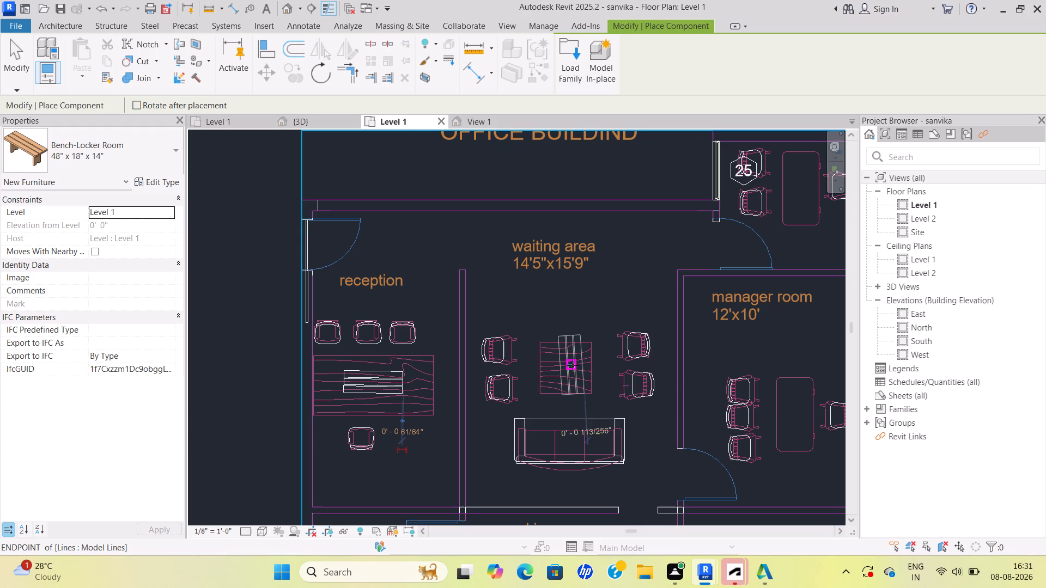
key("space")
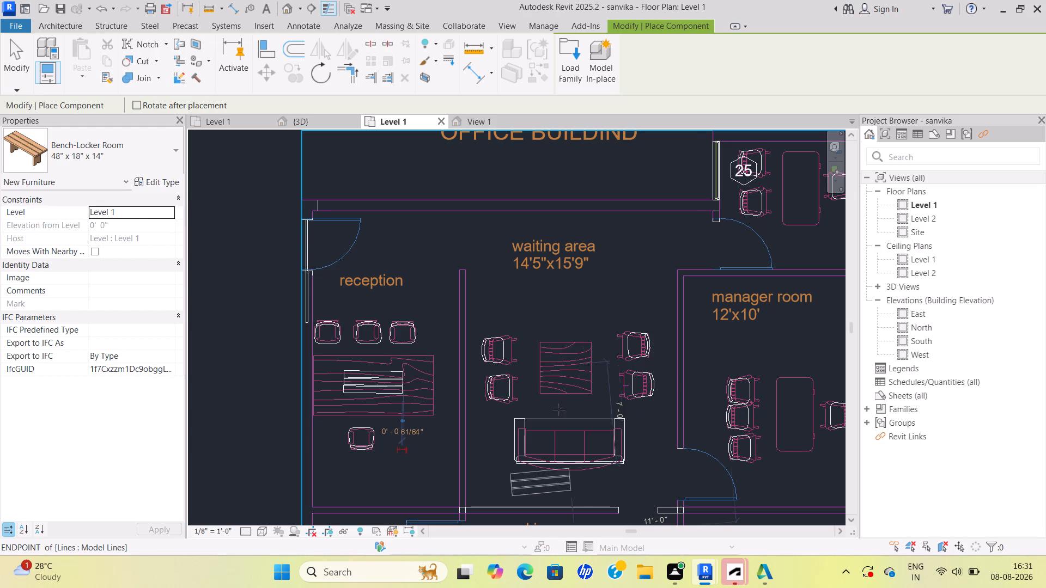
key("space")
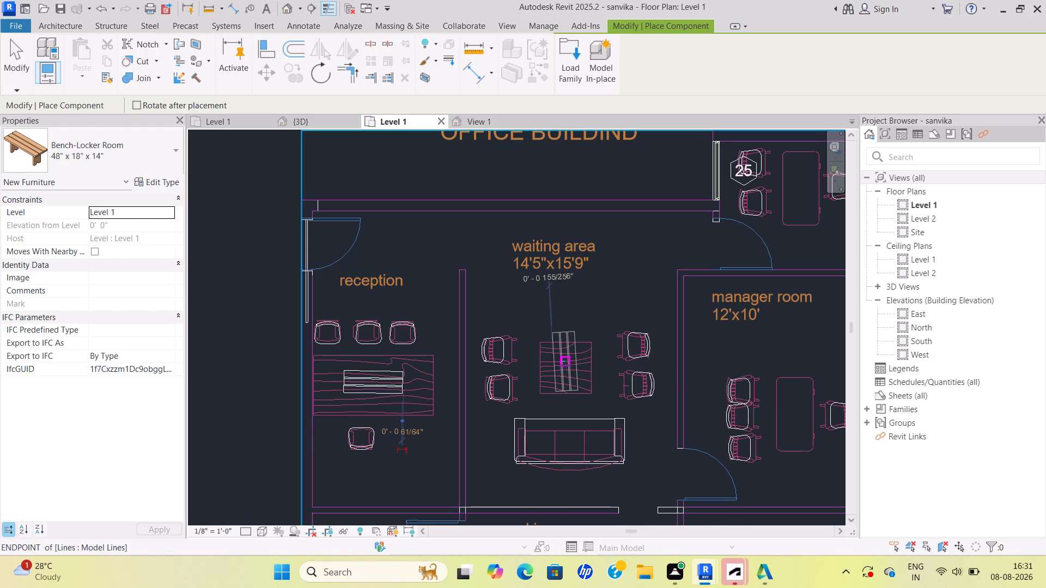
key("space")
scroll(568, 371, "down", 3)
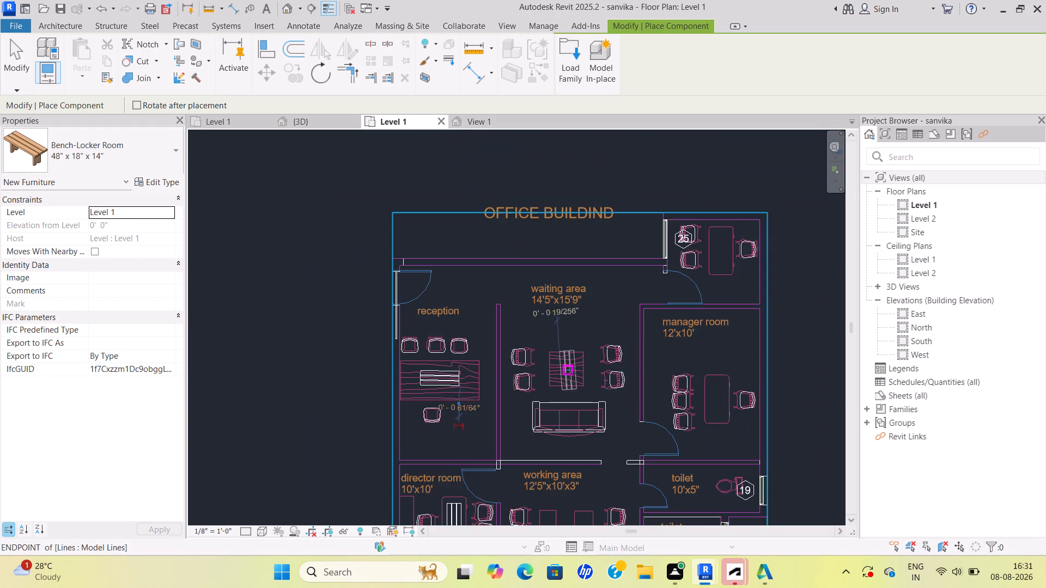
scroll(570, 369, "up", 7)
key("space")
key("space")
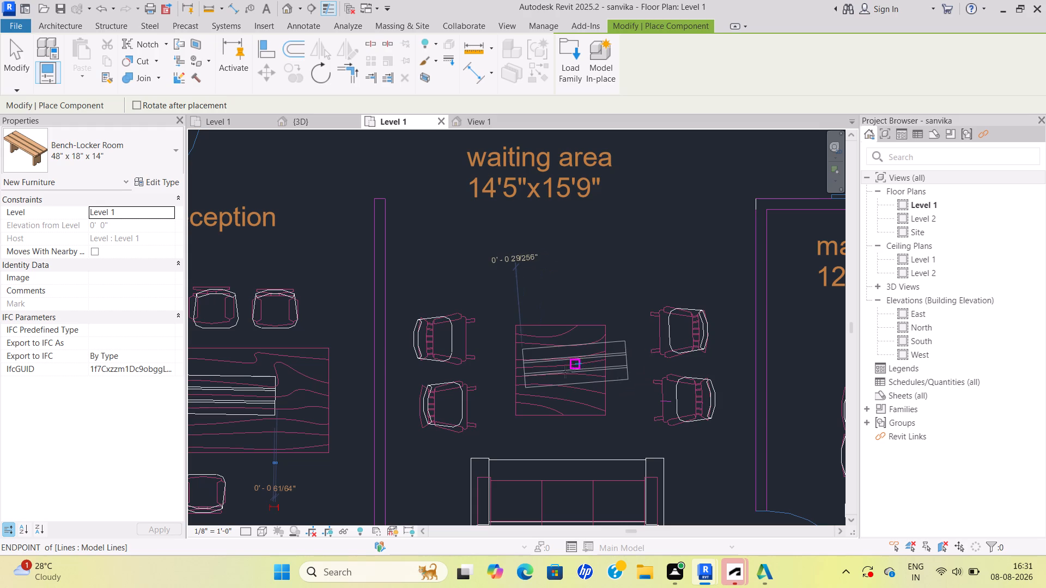
scroll(556, 378, "down", 1)
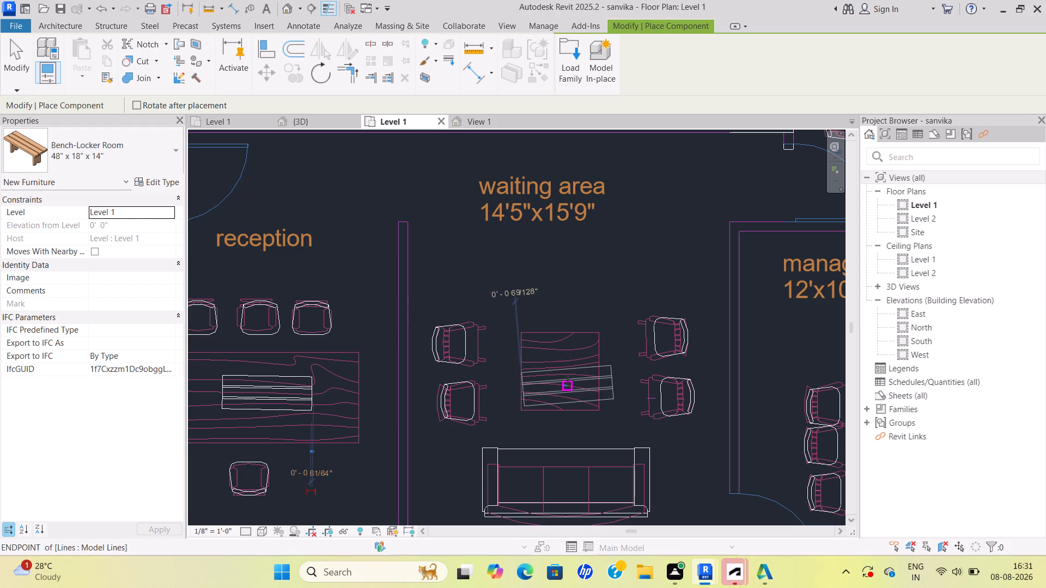
left_click(561, 373)
Place a Bench-Locker Room, rotated parallel to the table's long sides, inside the table outline of the corner room above the manager room.
scroll(584, 371, "down", 7)
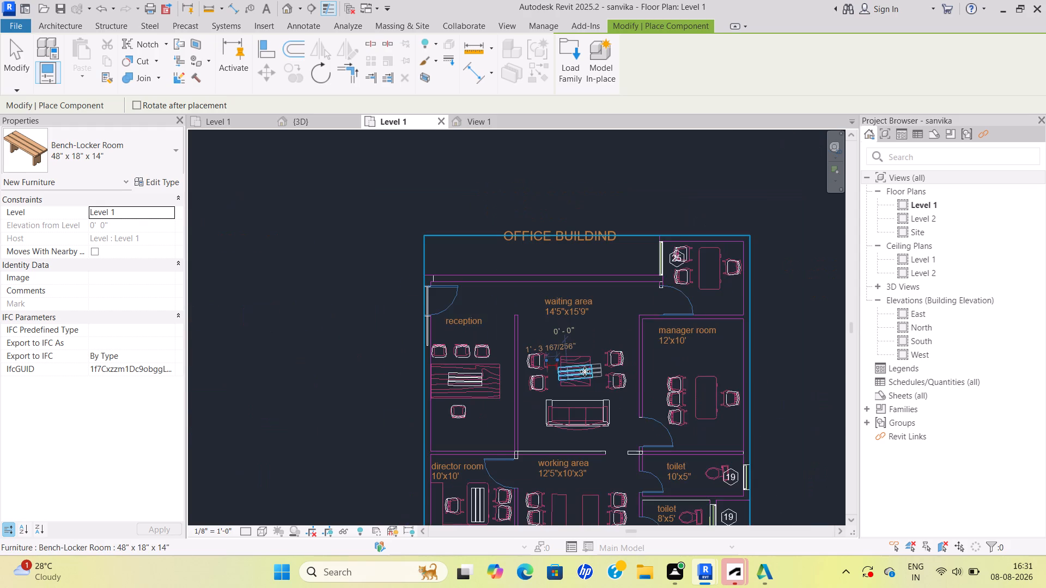
middle_click_drag(585, 371, 481, 396)
left_click_drag(580, 371, 524, 385)
left_click_drag(481, 396, 479, 389)
scroll(481, 396, "down", 1)
left_click_drag(519, 356, 548, 342)
scroll(569, 305, "up", 9)
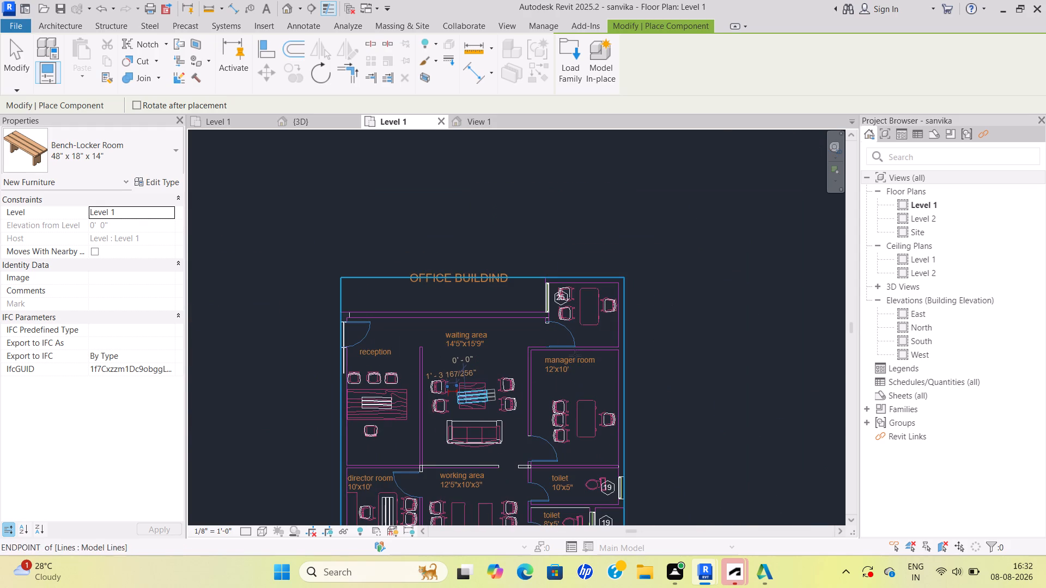
scroll(616, 321, "up", 2)
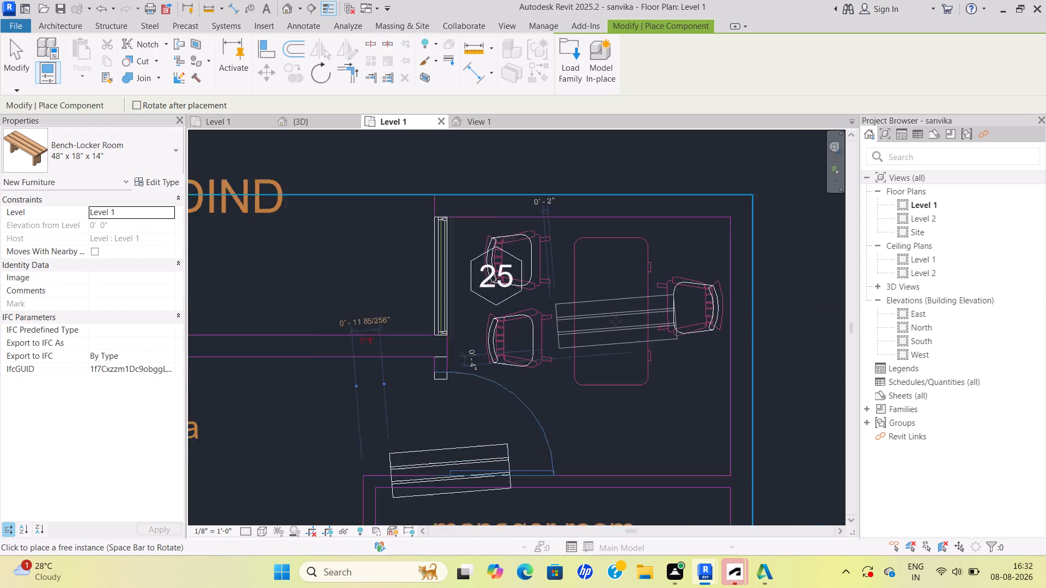
key("space")
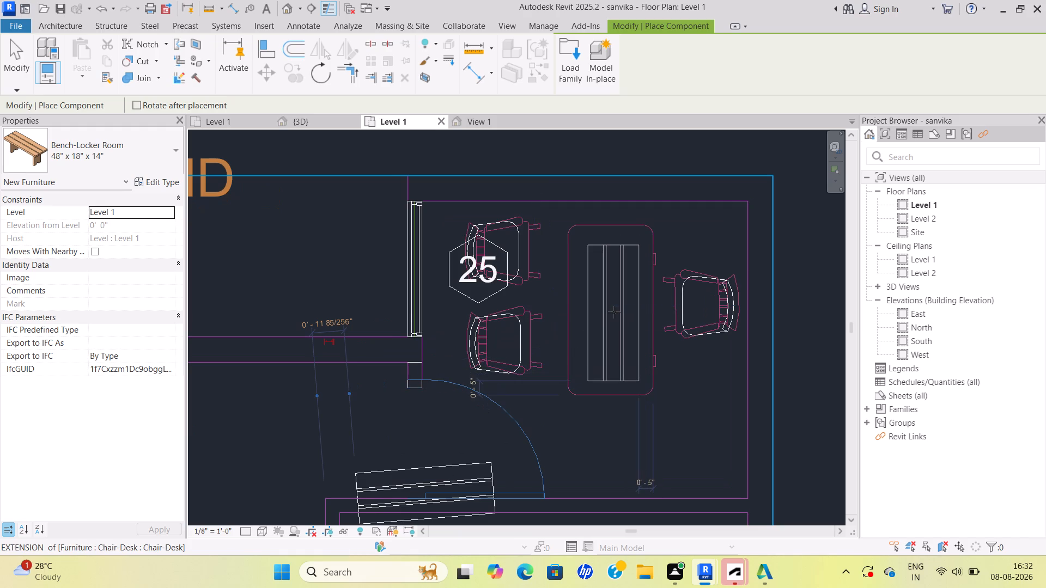
left_click(614, 312)
Place a Bench-Locker Room inside the manager room's table outline, parallel to its long sides, and end component placement.
scroll(624, 337, "down", 4)
middle_click_drag(624, 338, 595, 232)
scroll(623, 344, "down", 3)
middle_click_drag(622, 351, 618, 281)
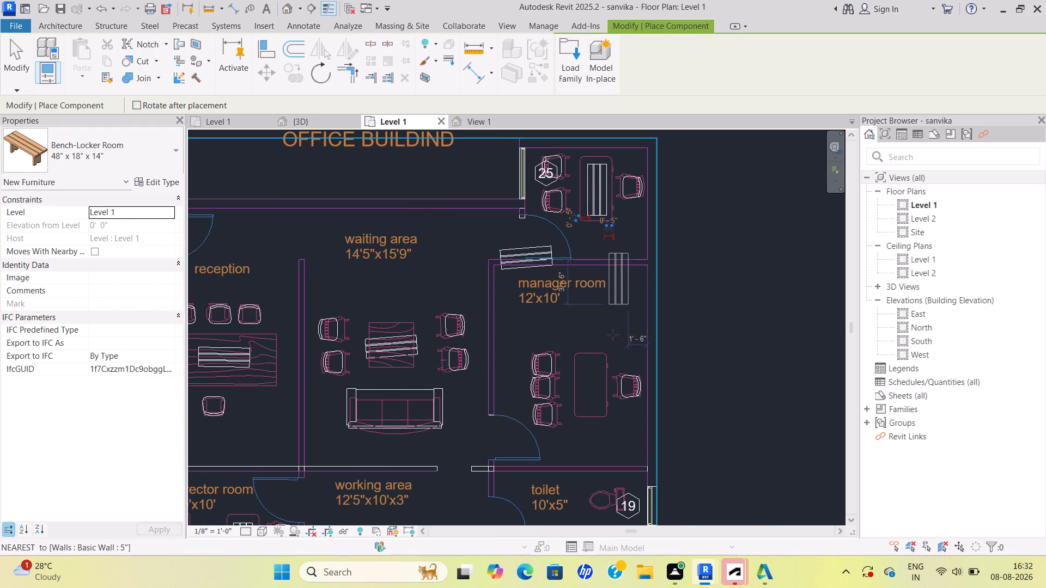
scroll(587, 358, "up", 5)
left_click(597, 412)
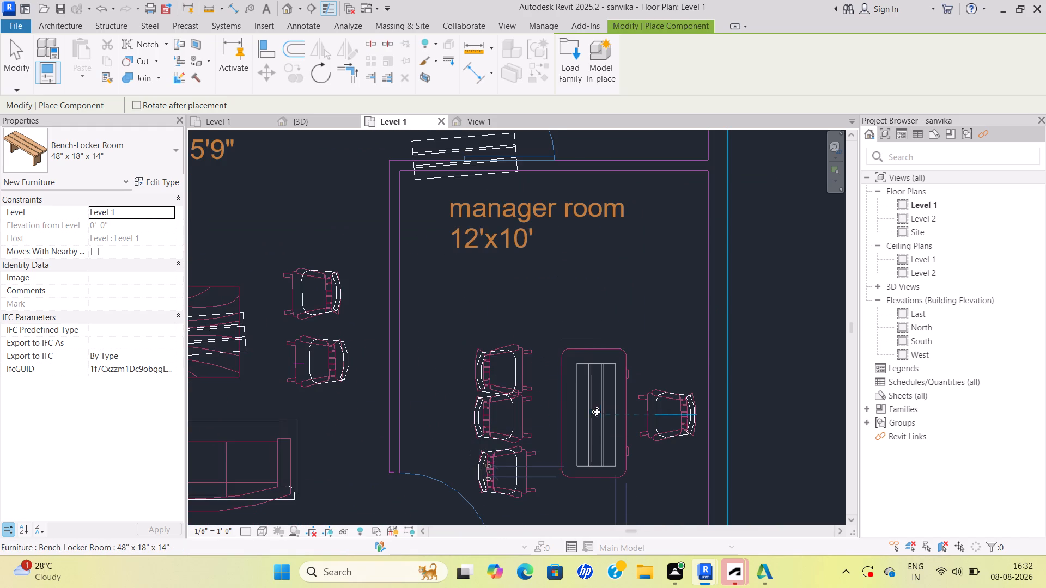
scroll(597, 412, "down", 4)
middle_click_drag(597, 409, 625, 303)
middle_click_drag(621, 387, 623, 247)
scroll(599, 362, "down", 1)
middle_click_drag(599, 362, 611, 310)
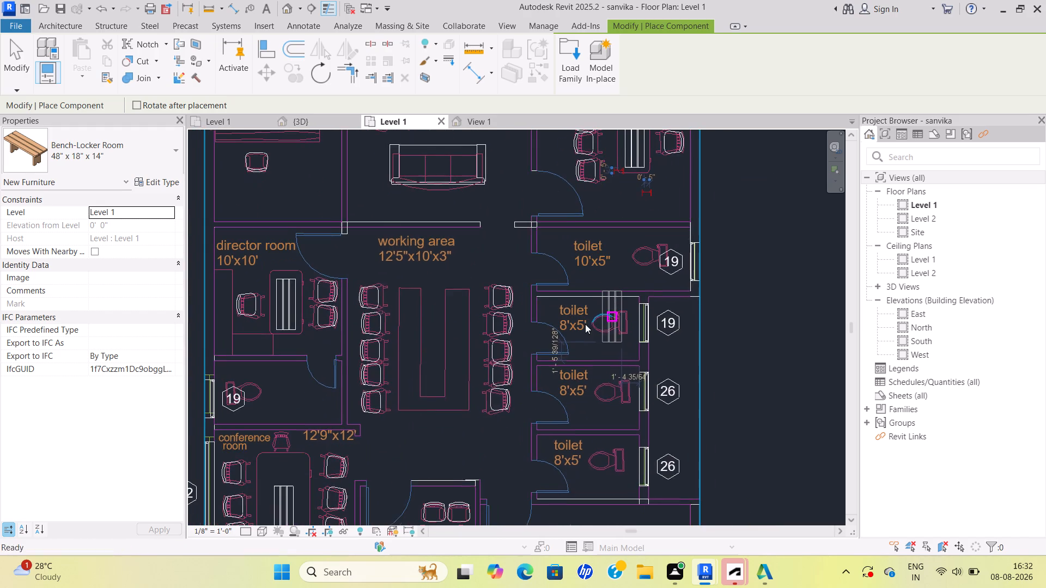
middle_click_drag(485, 366, 560, 326)
scroll(654, 404, "down", 1)
middle_click_drag(650, 397, 598, 268)
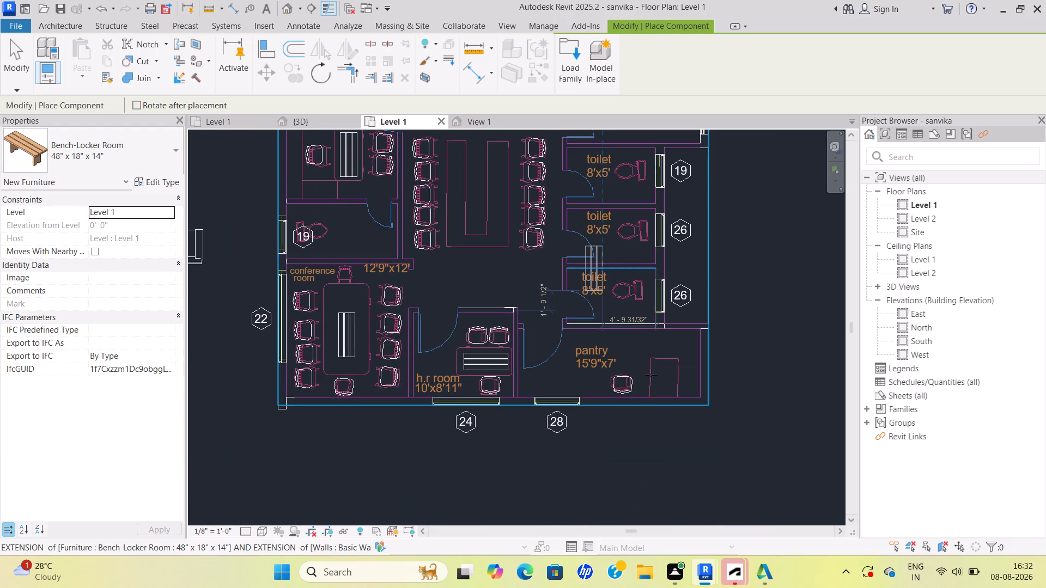
key("Escape")
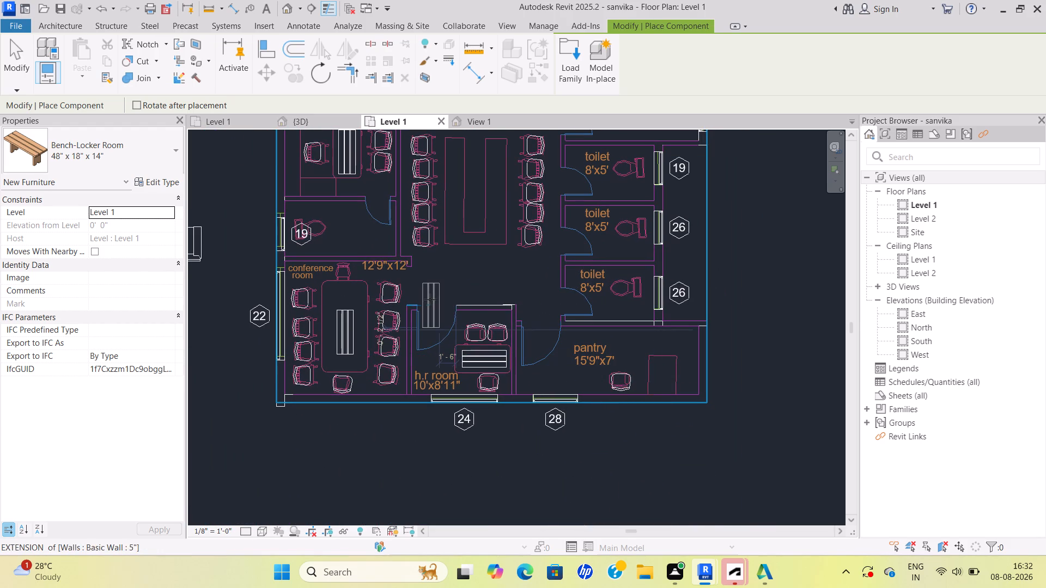
key("Escape")
key("Escape")
Start placing a component for the 10'x5" toilet and browse the family library to the Libraries > English-Imperial > US folder.
scroll(575, 261, "down", 1)
middle_click_drag(590, 268, 549, 371)
scroll(595, 271, "up", 2)
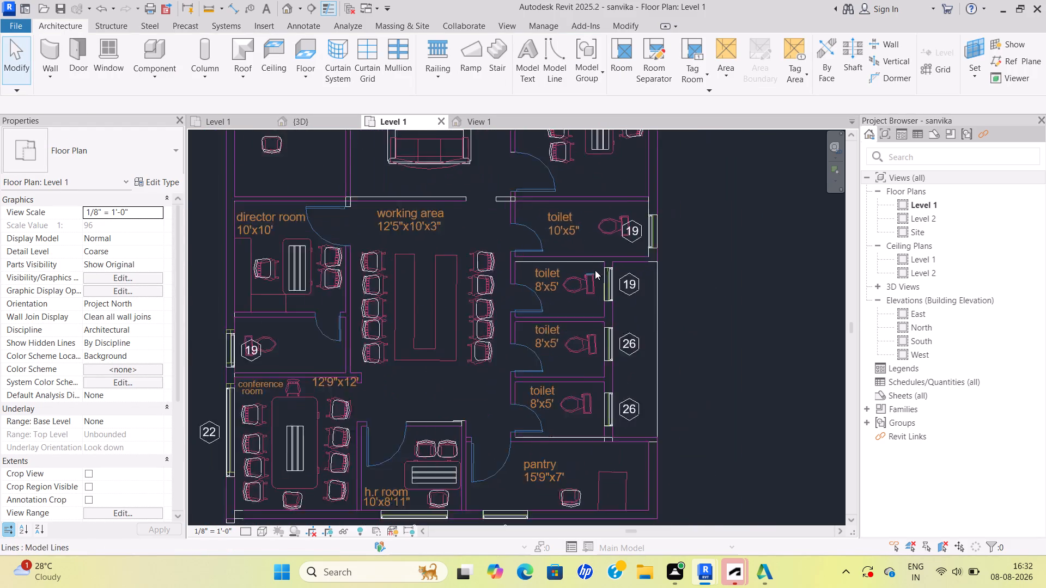
scroll(595, 270, "up", 1)
scroll(616, 224, "up", 3)
scroll(617, 222, "down", 1)
middle_click_drag(619, 221, 585, 291)
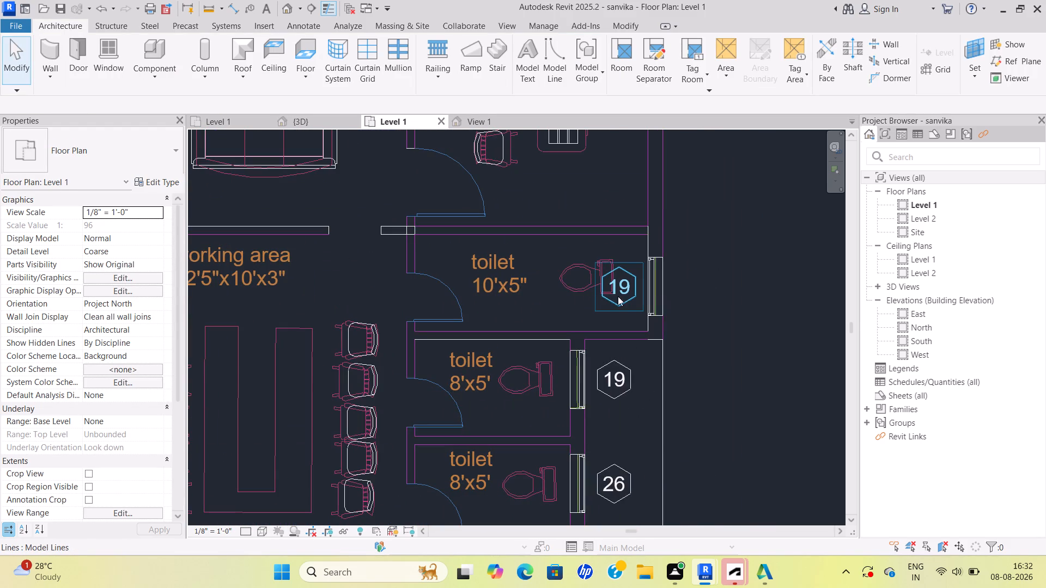
scroll(612, 274, "up", 4)
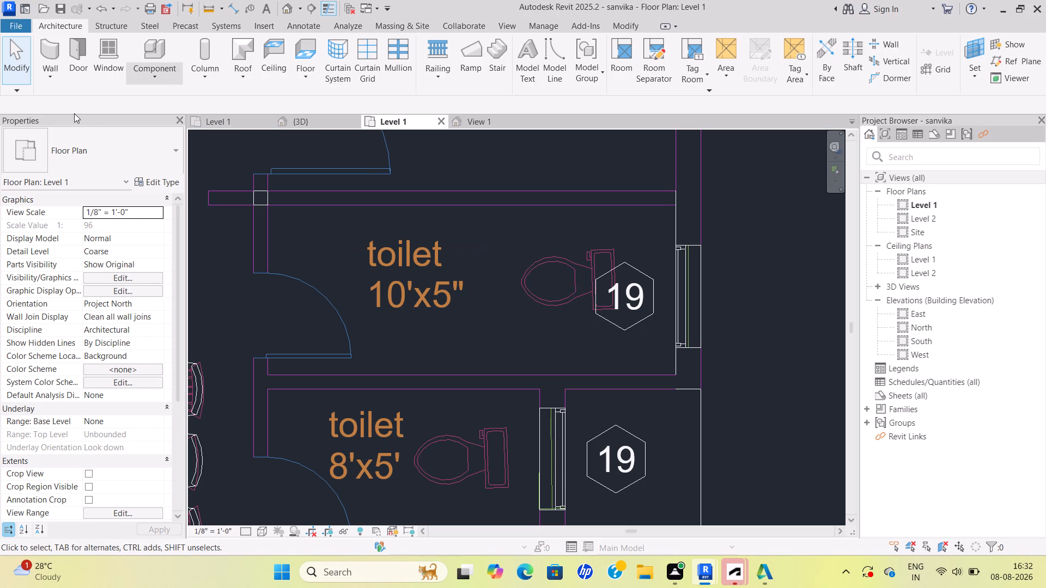
left_click(149, 75)
left_click(172, 96)
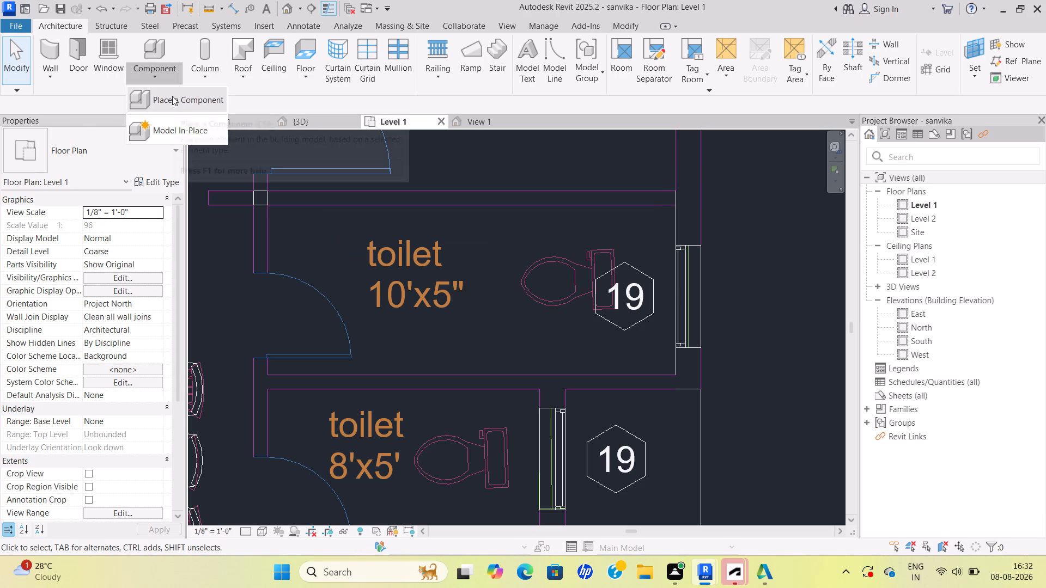
left_click(570, 72)
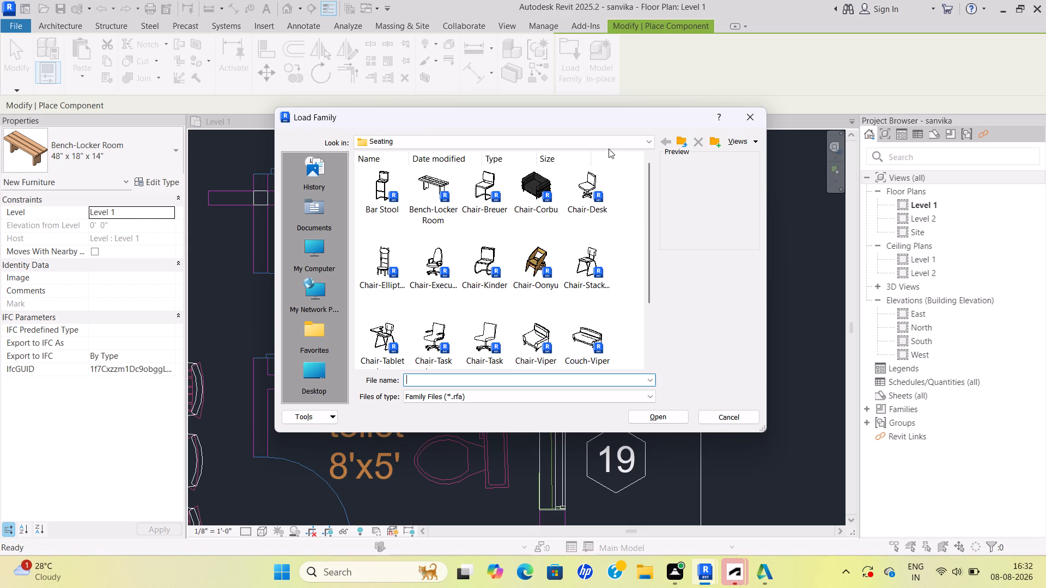
left_click(650, 144)
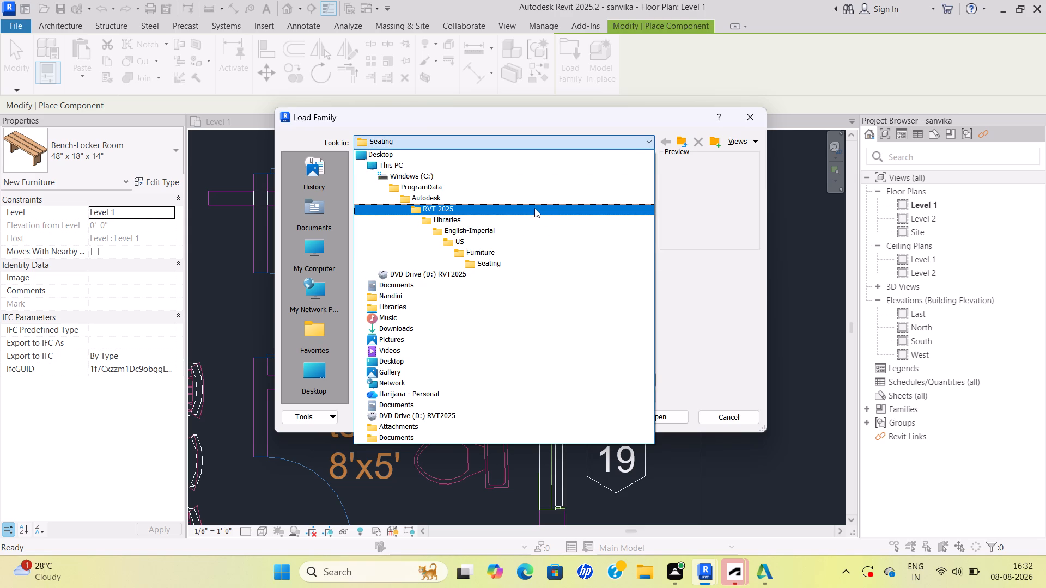
left_click(529, 215)
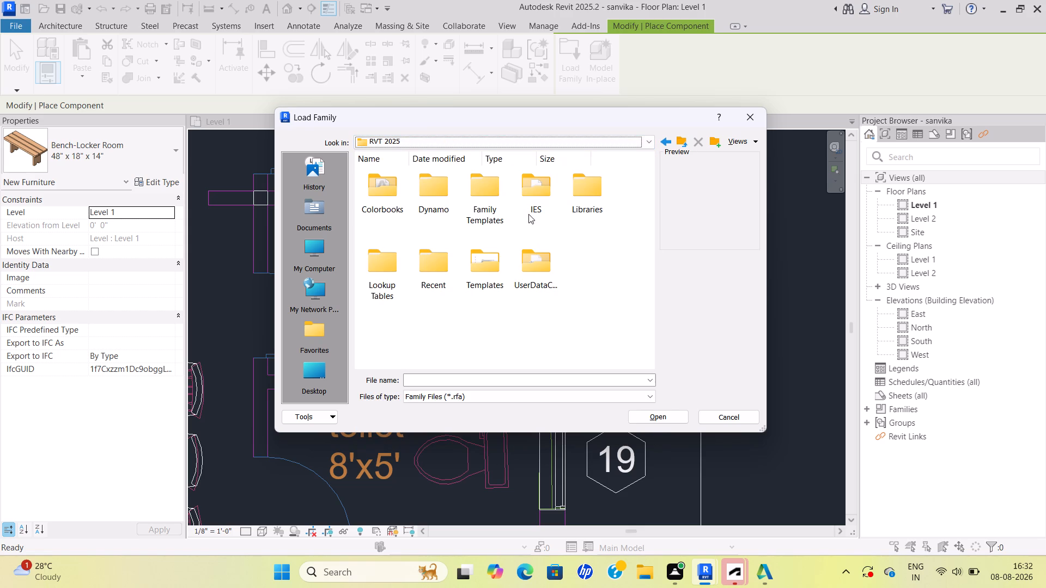
double_click(582, 207)
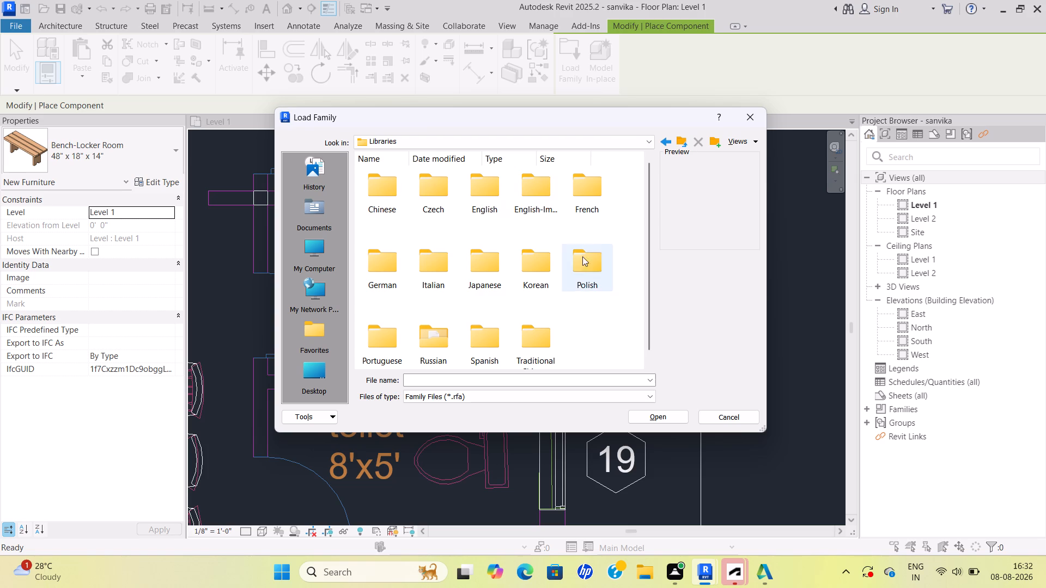
scroll(539, 200, "down", 1)
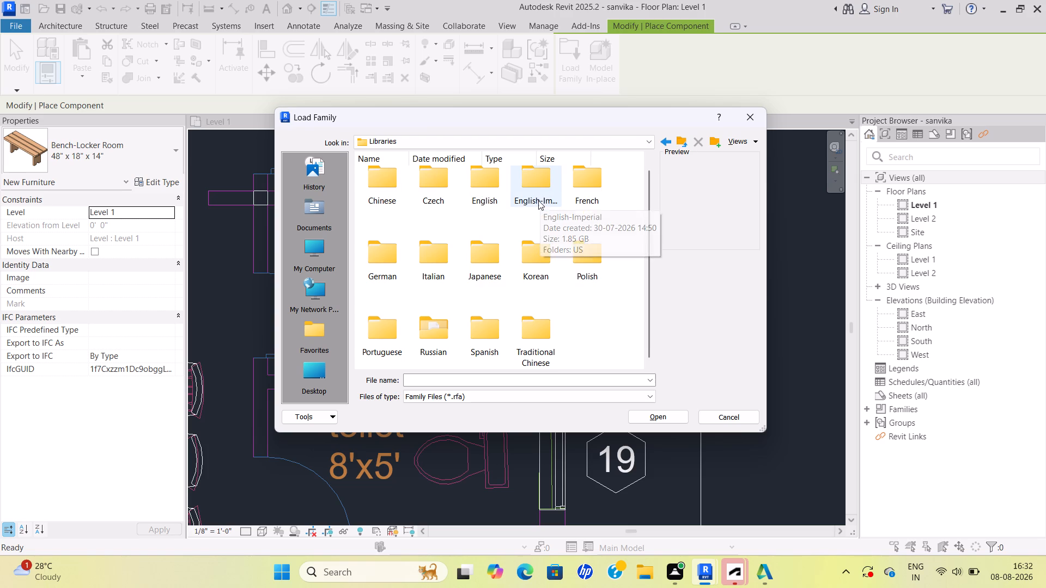
left_click(537, 200)
left_click(537, 200)
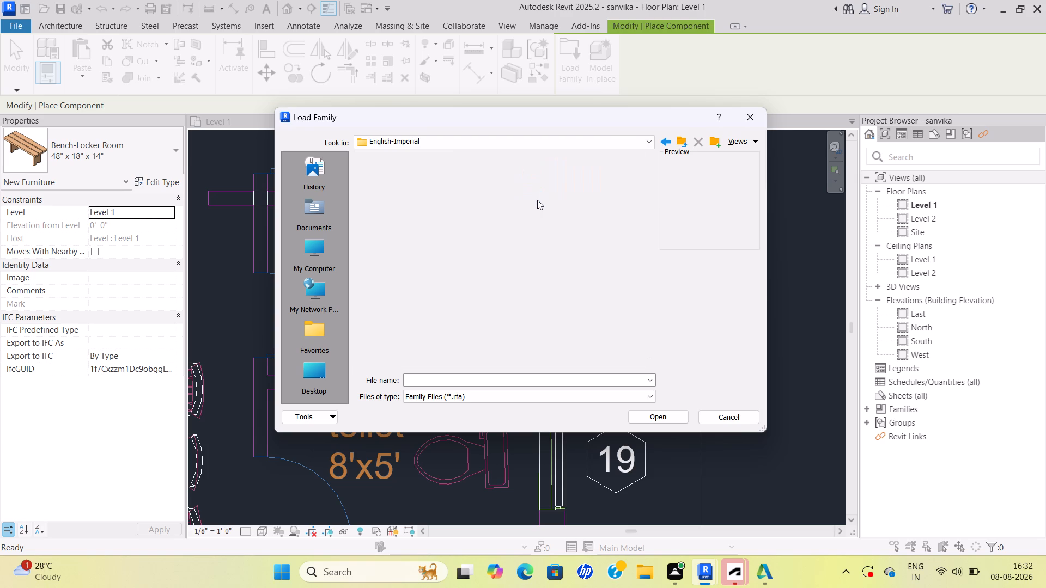
left_click(361, 191)
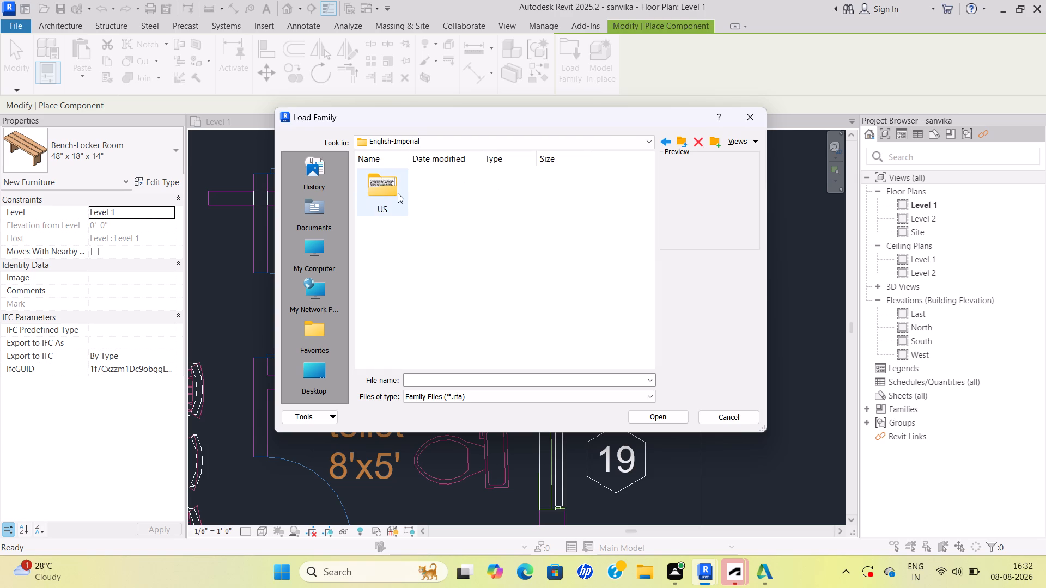
left_click(391, 188)
double_click(391, 188)
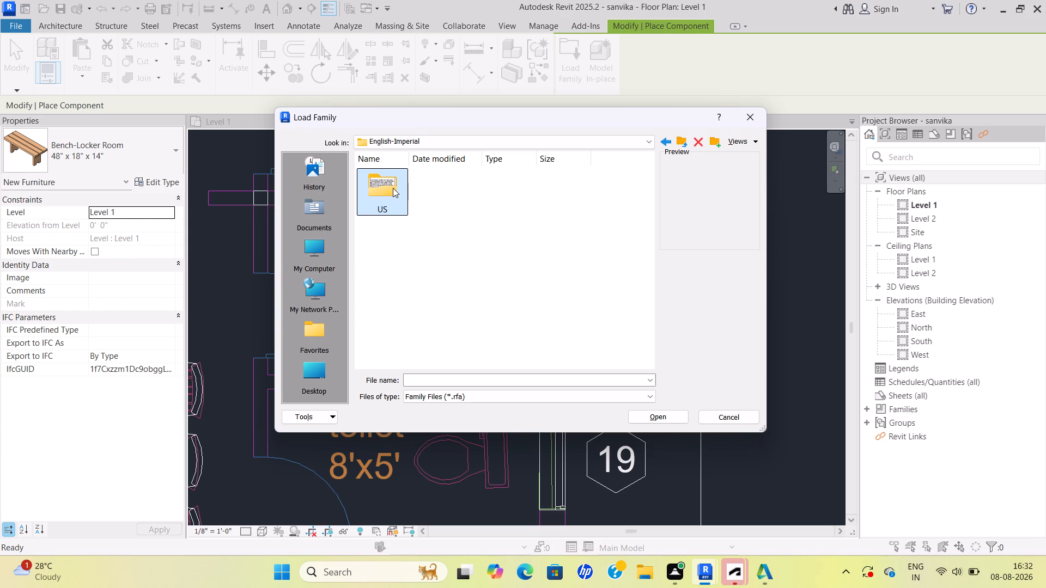
double_click(390, 187)
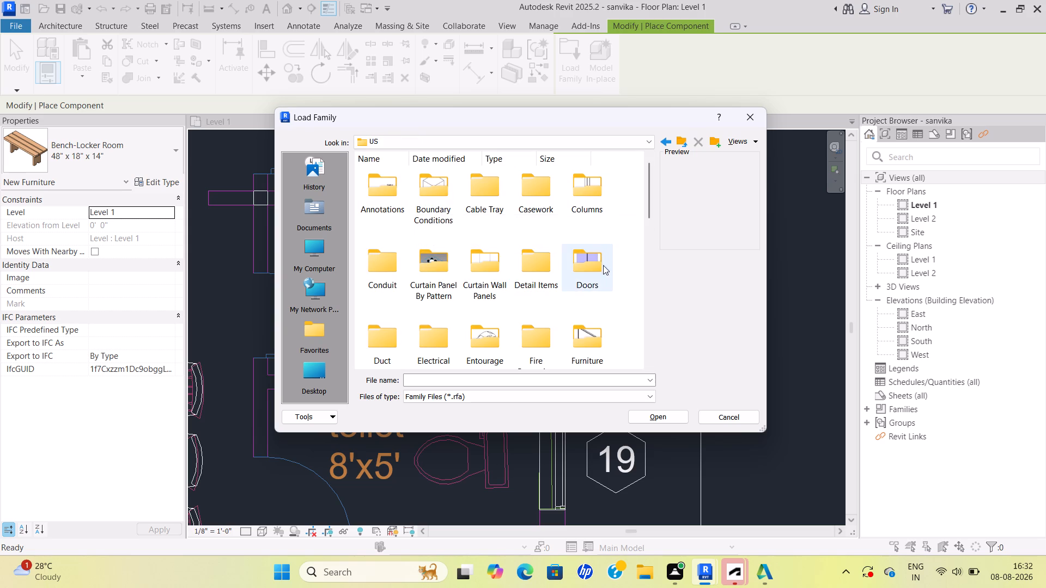
Look through the US family library folders for one that holds toilet fixtures.
scroll(583, 287, "down", 2)
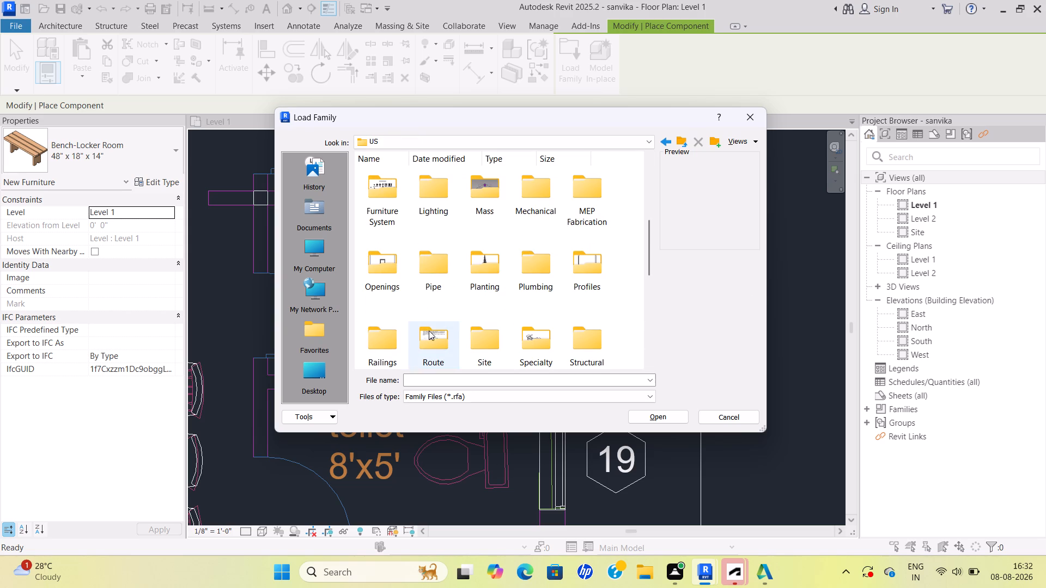
scroll(576, 342, "down", 1)
scroll(509, 336, "down", 2)
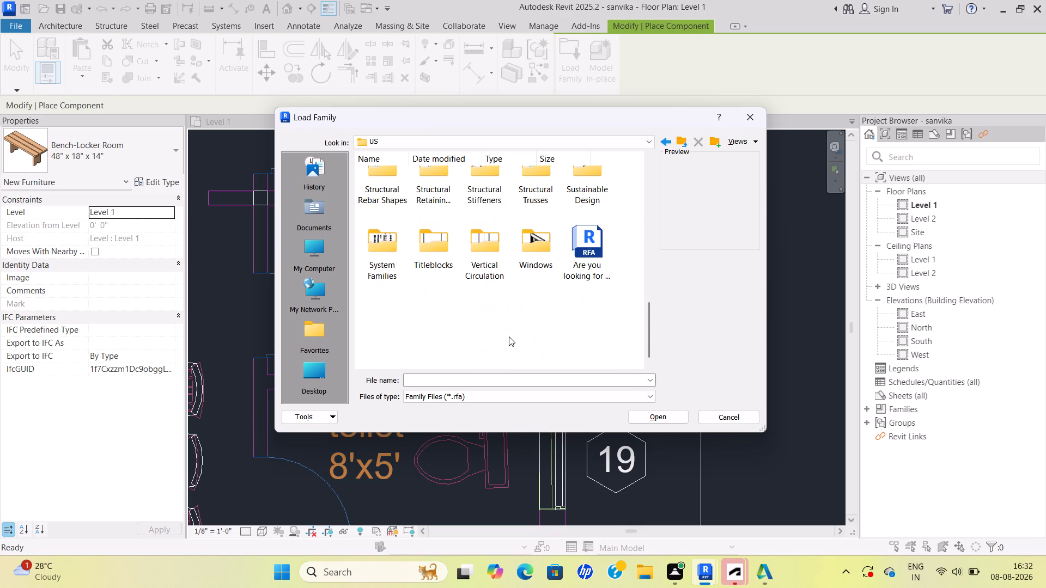
scroll(509, 336, "down", 1)
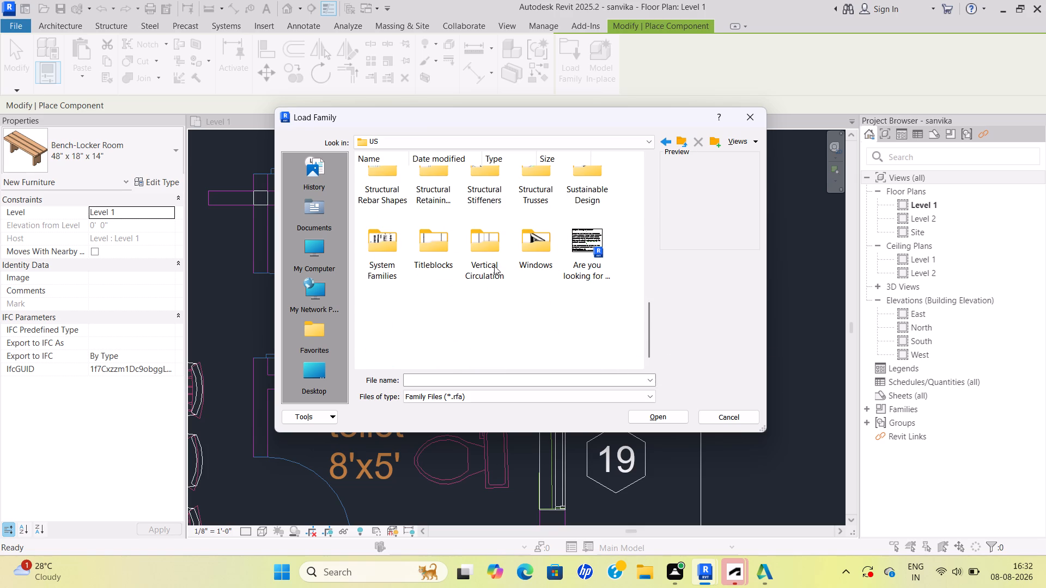
scroll(495, 185, "up", 1)
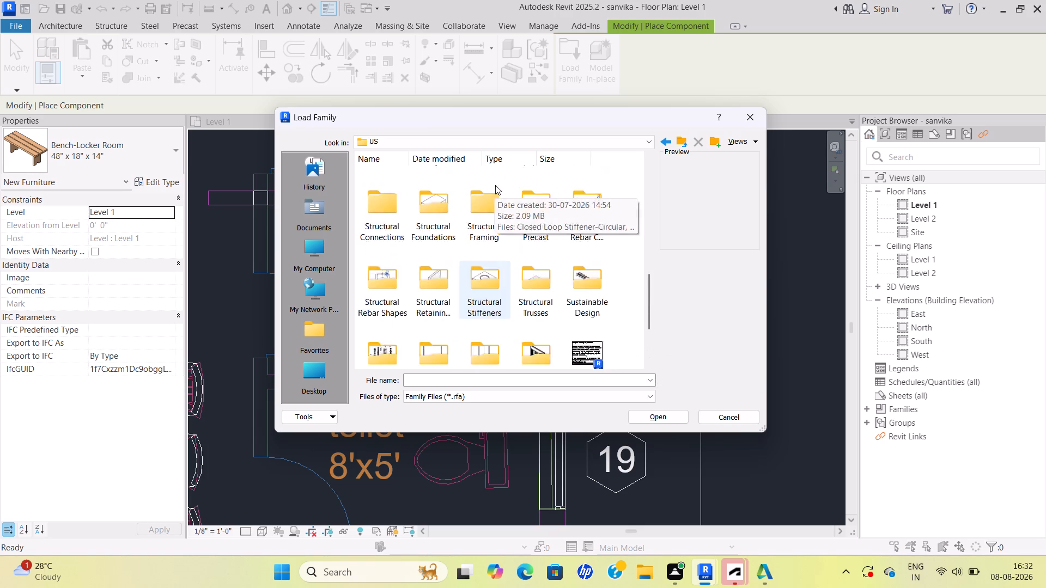
scroll(495, 185, "up", 3)
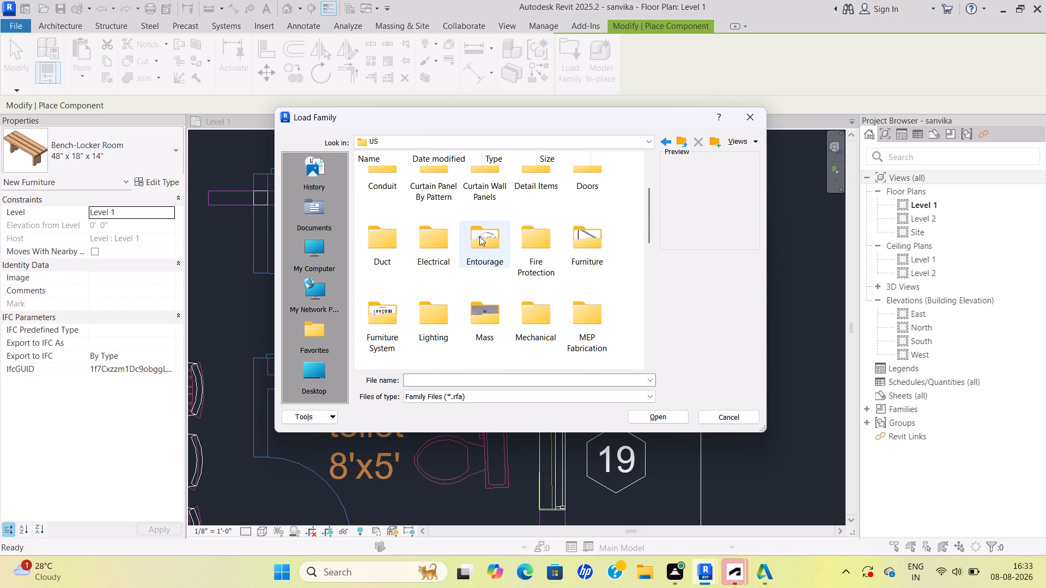
scroll(500, 177, "up", 1)
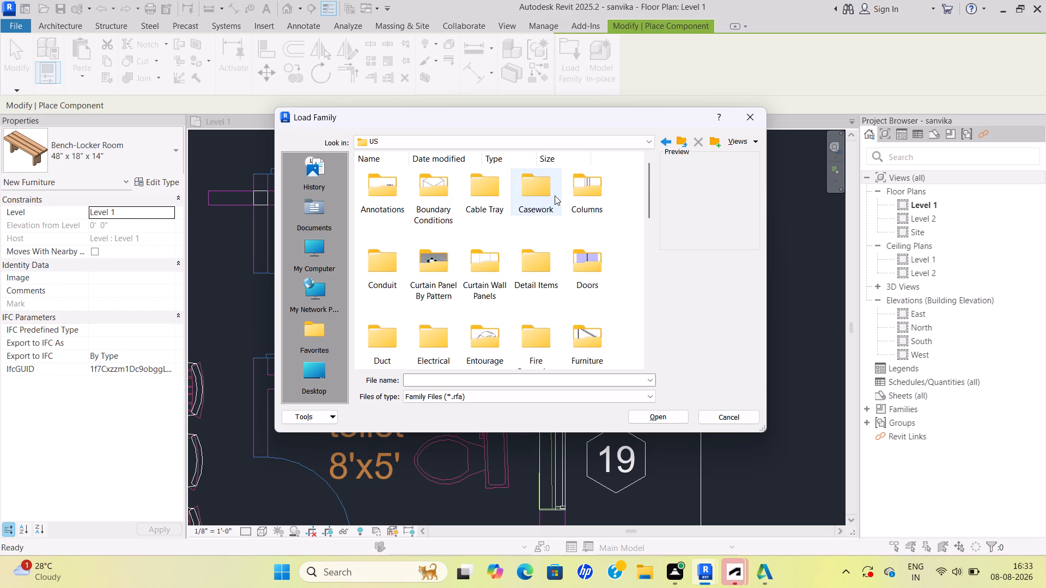
scroll(557, 187, "up", 2)
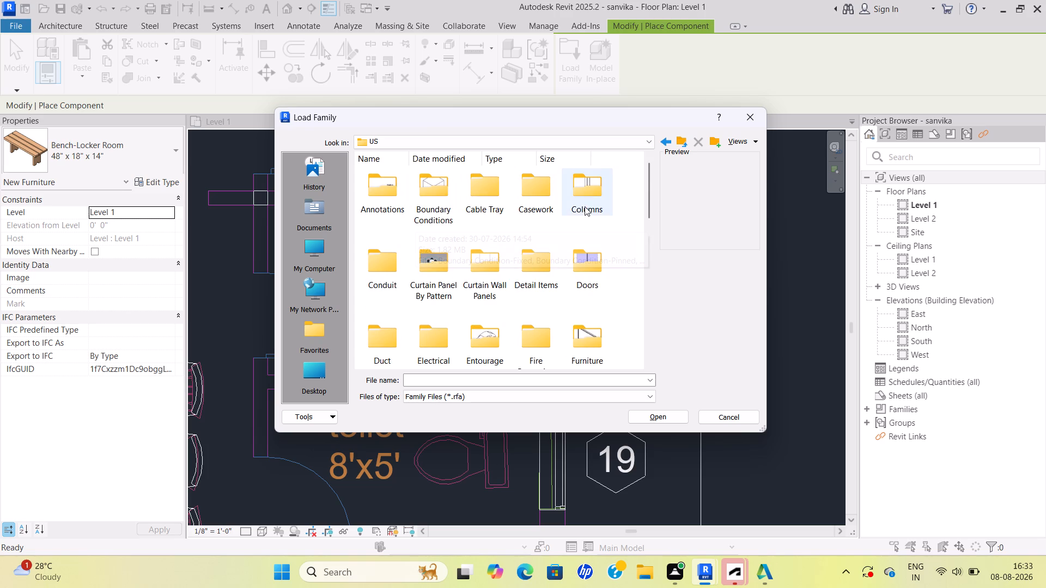
scroll(511, 286, "down", 1)
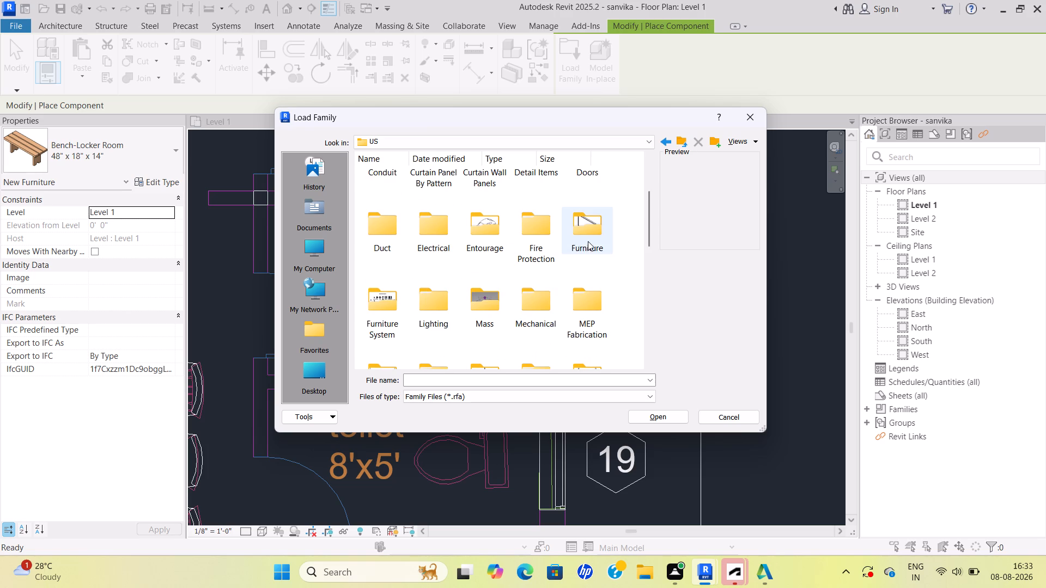
scroll(590, 241, "up", 1)
scroll(590, 253, "down", 2)
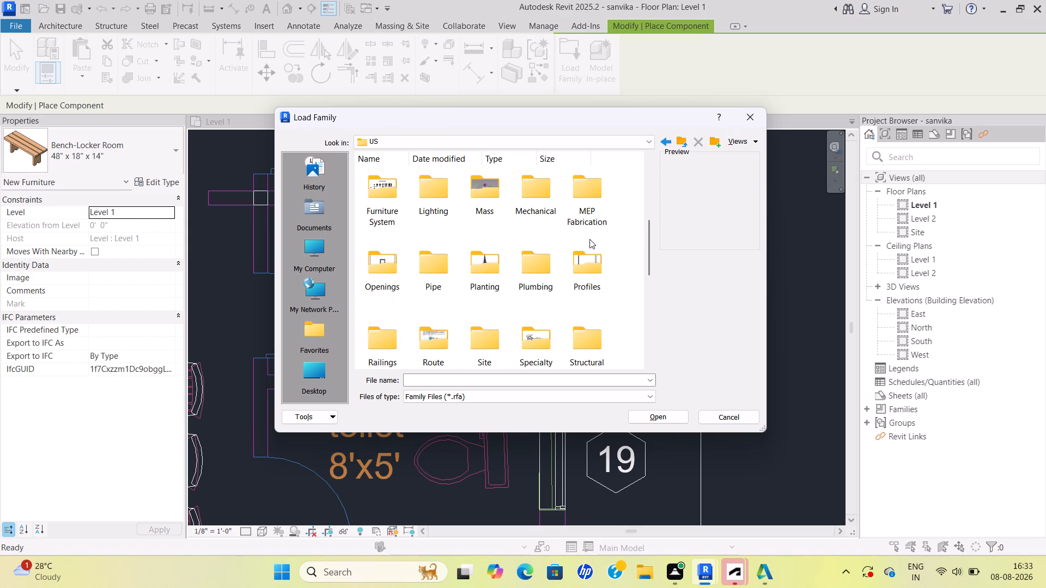
scroll(589, 226, "up", 2)
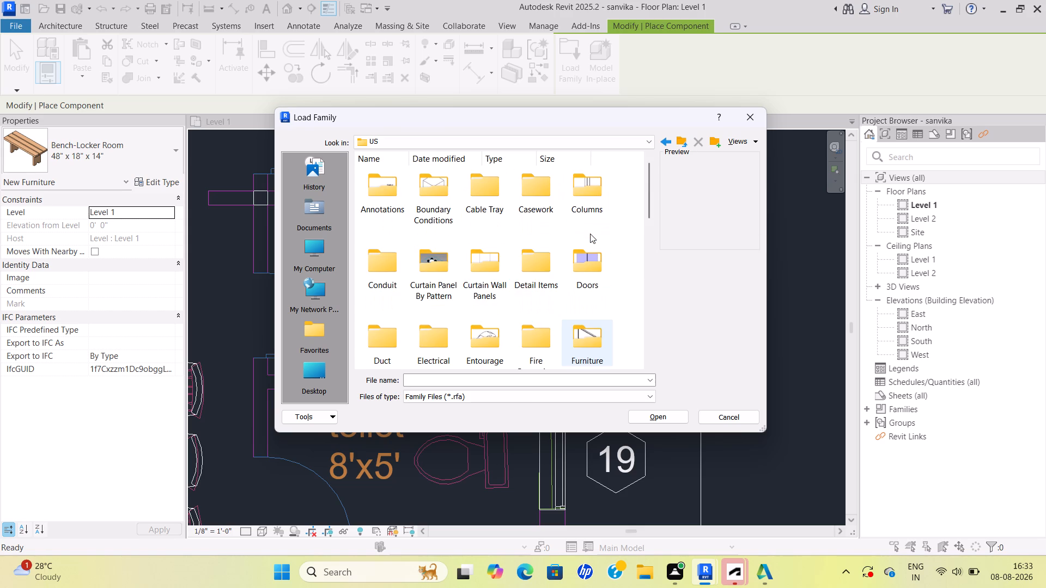
scroll(592, 242, "down", 2)
scroll(589, 225, "up", 2)
scroll(598, 260, "down", 3)
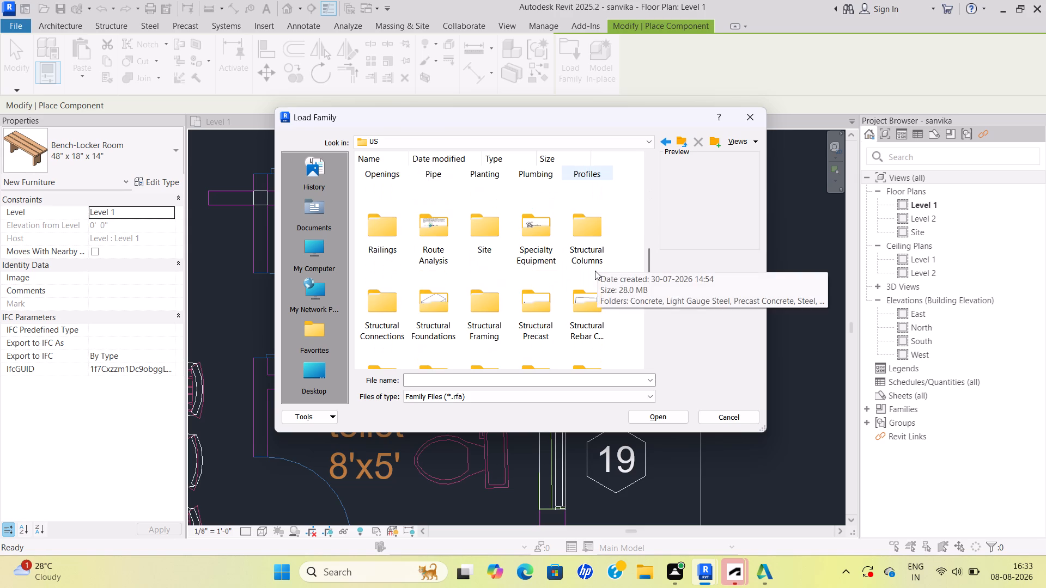
scroll(594, 264, "up", 4)
scroll(592, 256, "down", 1)
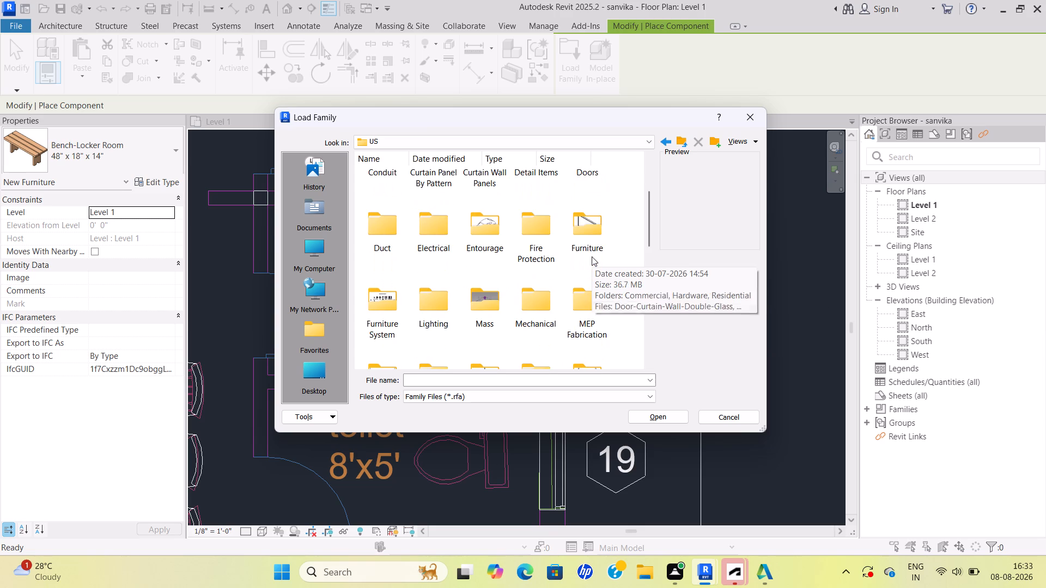
scroll(592, 256, "down", 1)
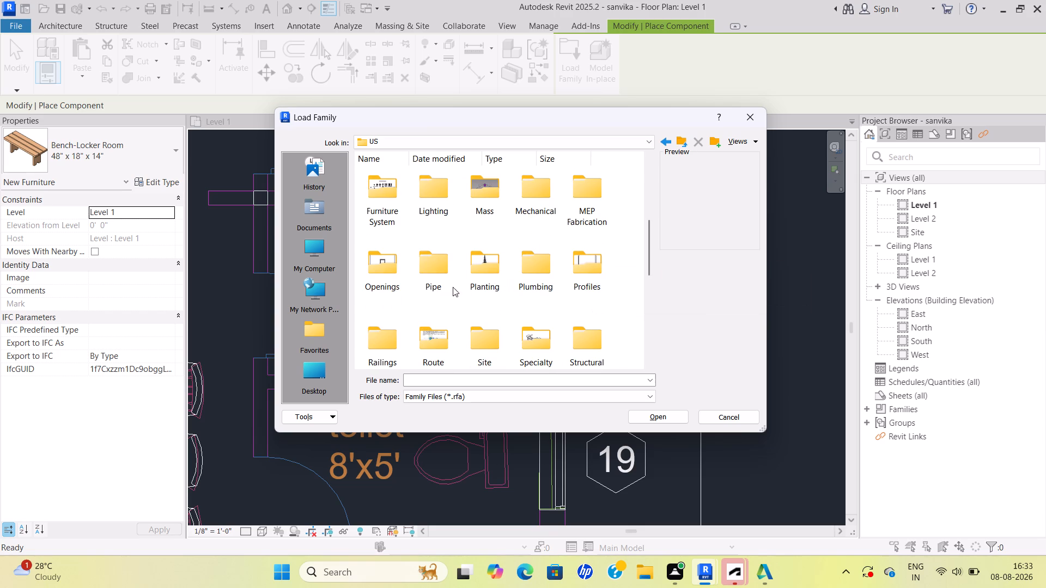
scroll(437, 300, "down", 1)
scroll(495, 315, "down", 3)
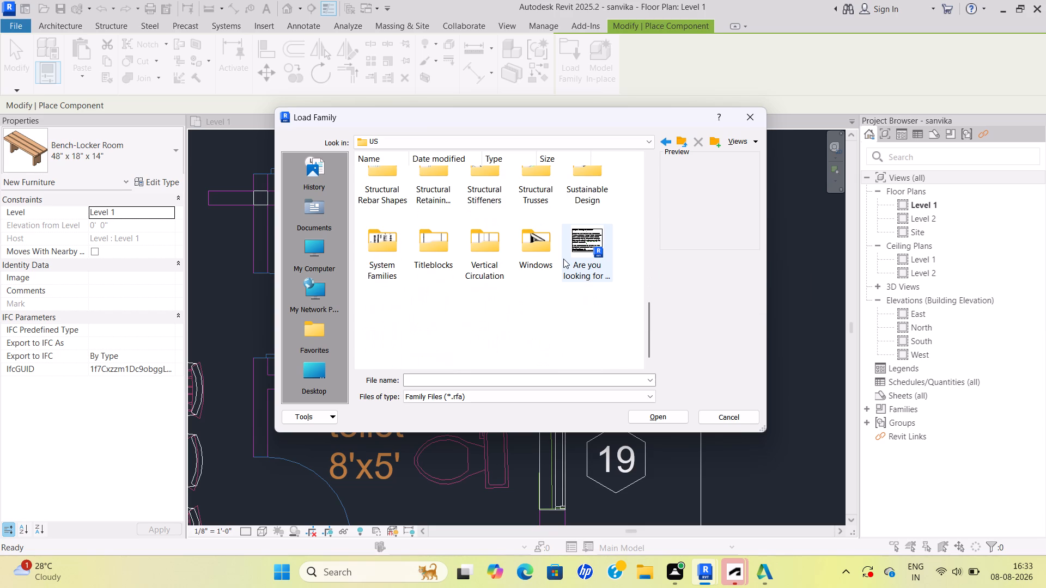
scroll(567, 254, "up", 2)
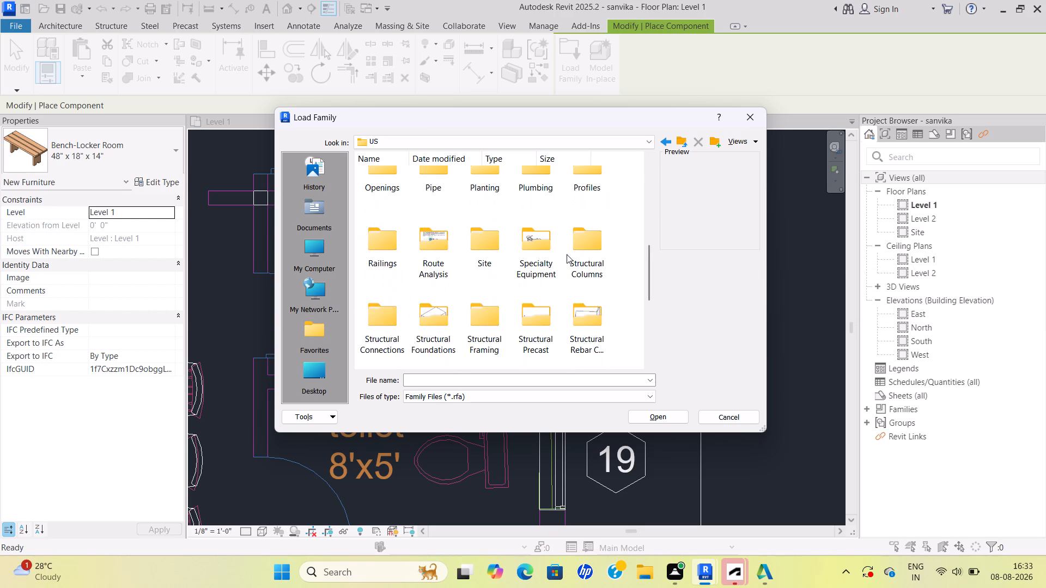
scroll(567, 254, "up", 3)
scroll(599, 224, "up", 1)
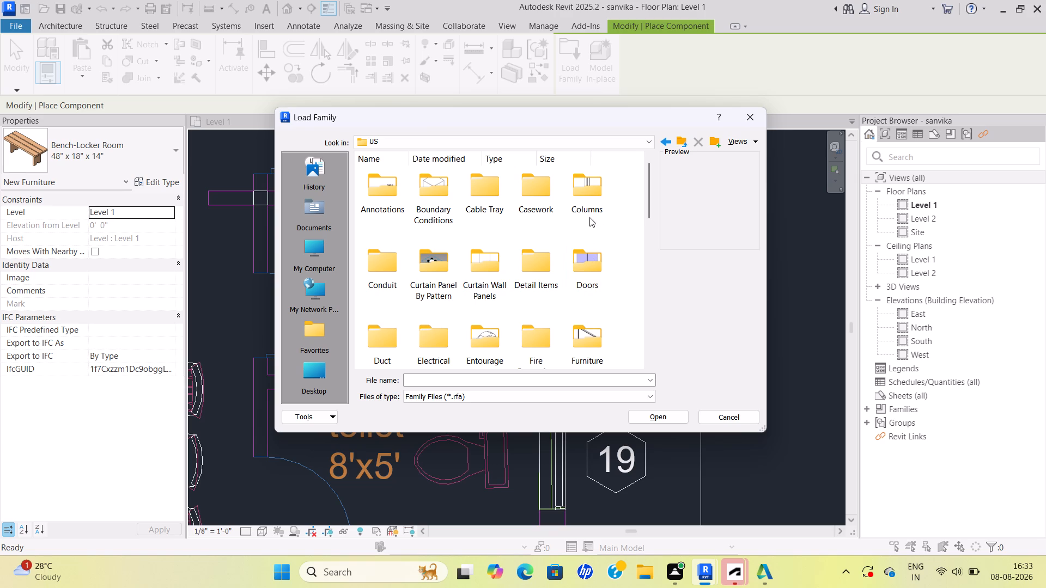
scroll(586, 202, "up", 3)
scroll(506, 311, "down", 1)
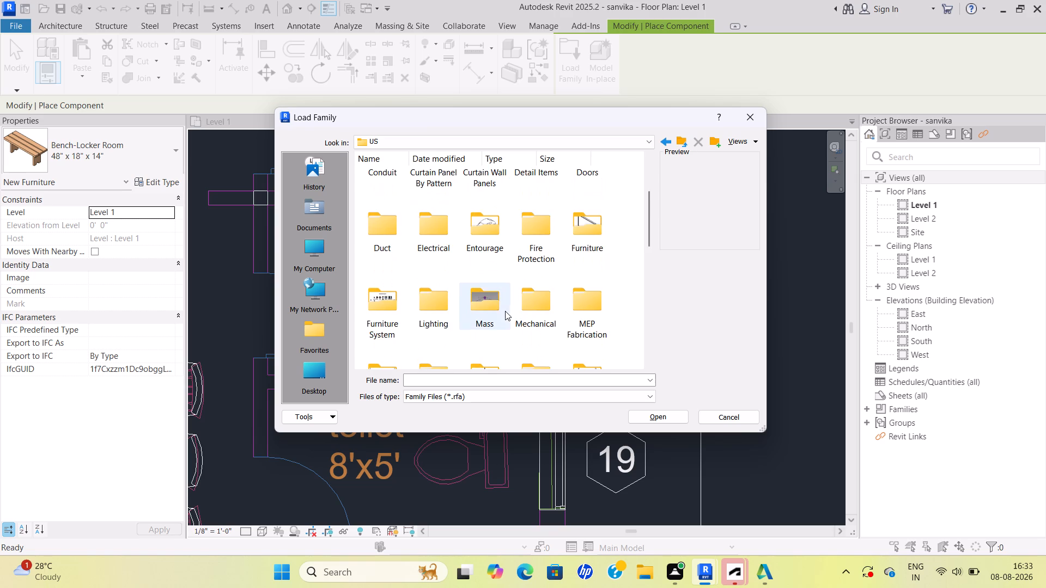
scroll(501, 310, "down", 5)
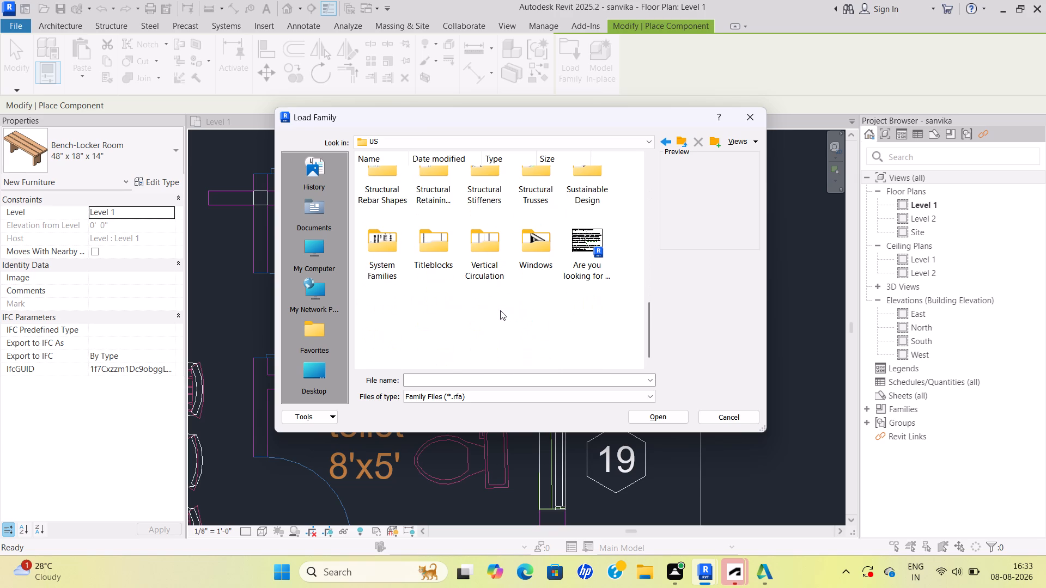
scroll(621, 260, "down", 1)
scroll(618, 264, "up", 9)
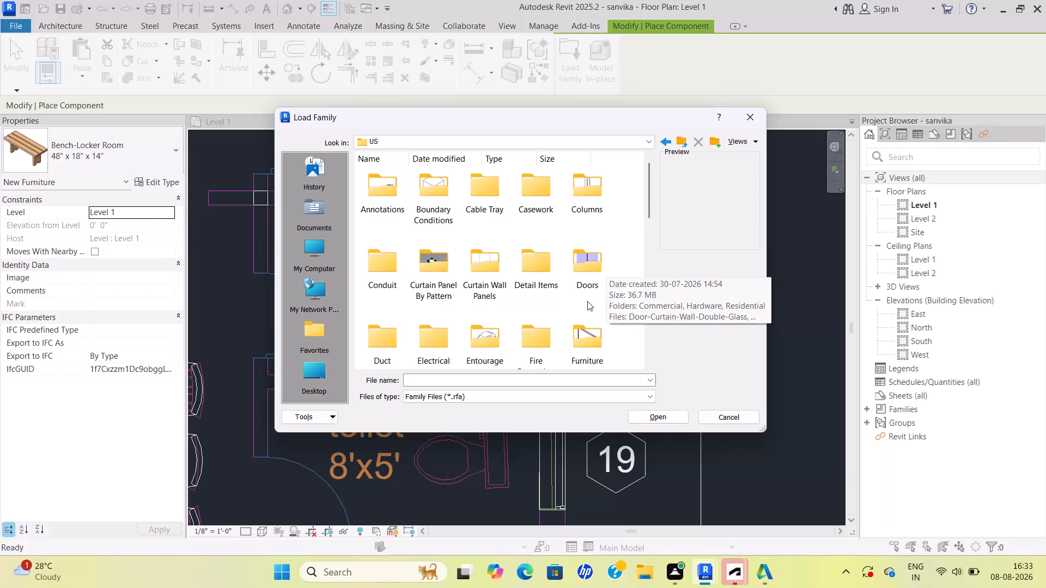
scroll(587, 301, "down", 2)
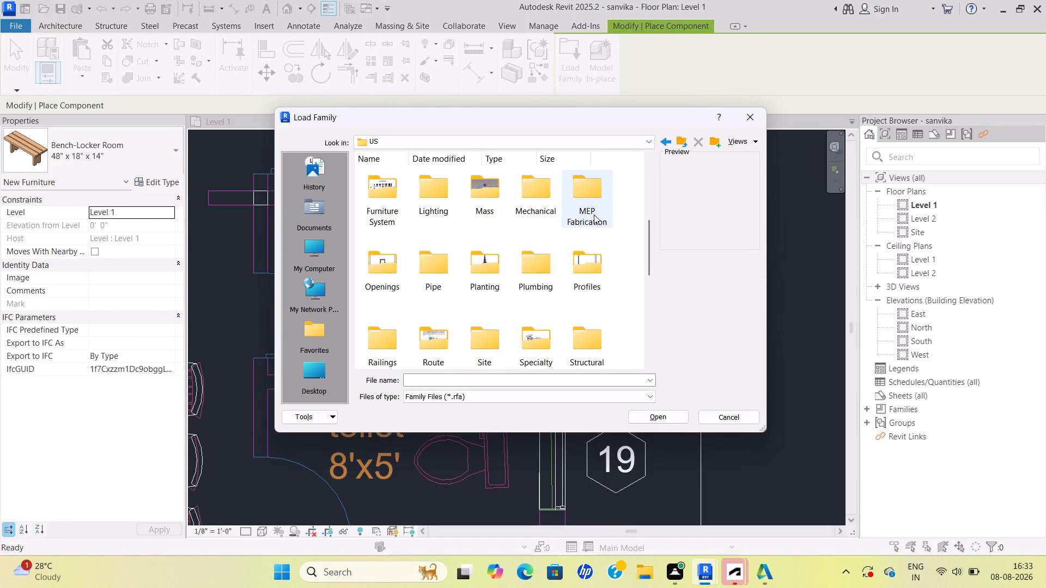
scroll(594, 213, "up", 10)
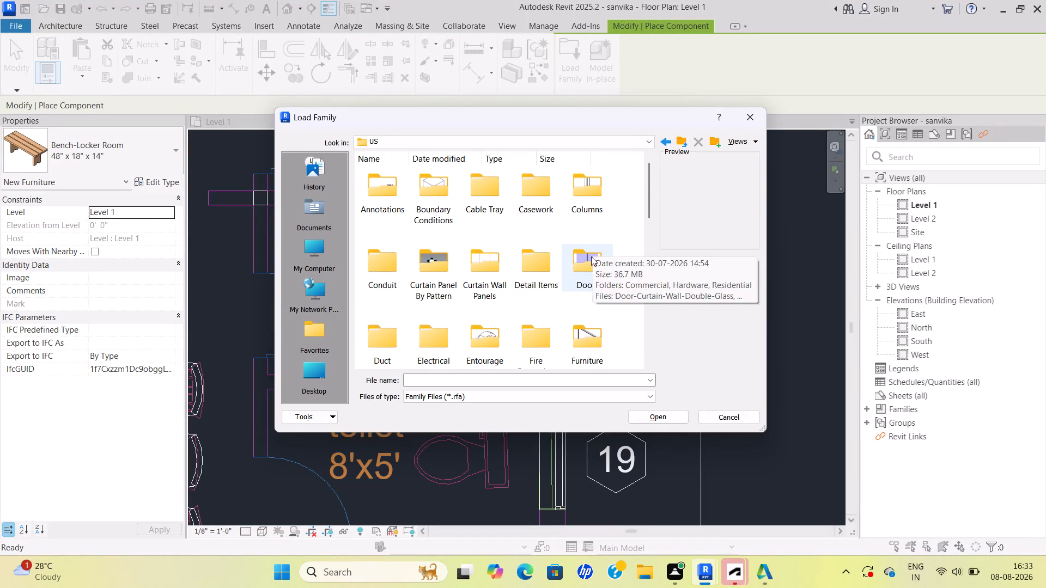
Check the Furniture folder's families for a toilet component, then abandon family loading and end component placement.
double_click(582, 334)
scroll(492, 299, "down", 1)
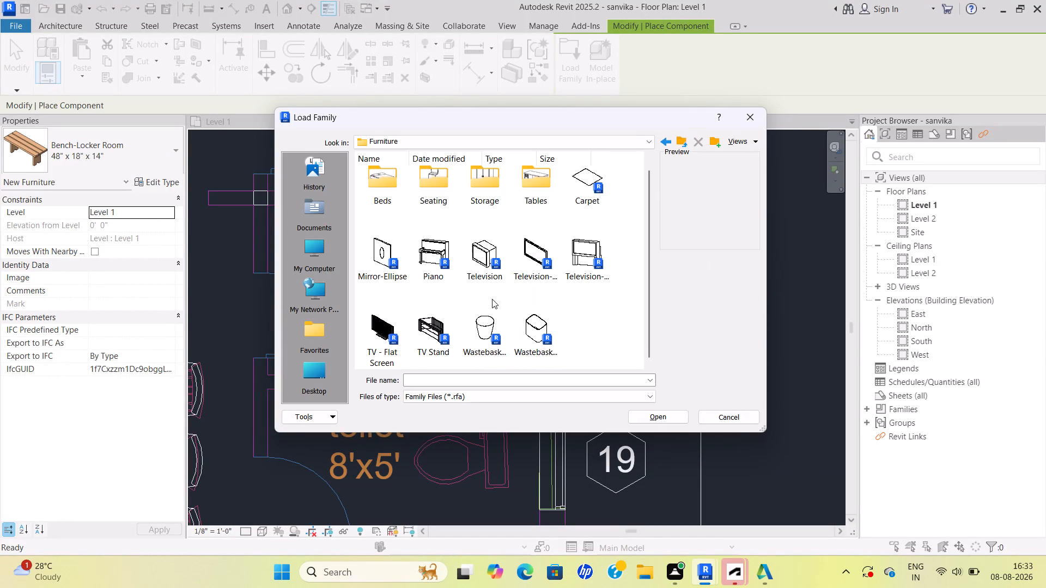
scroll(492, 299, "down", 5)
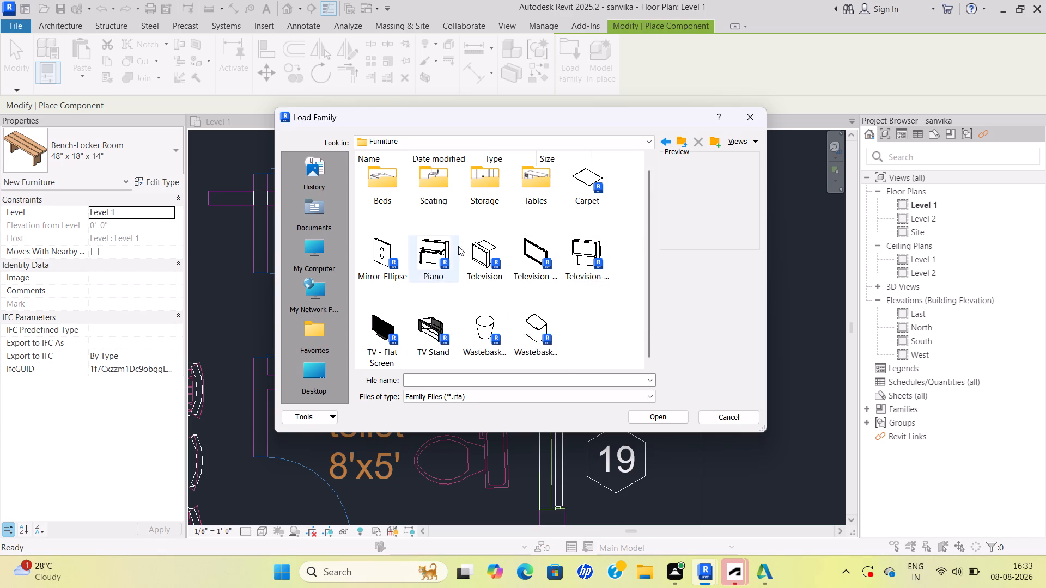
key("Escape")
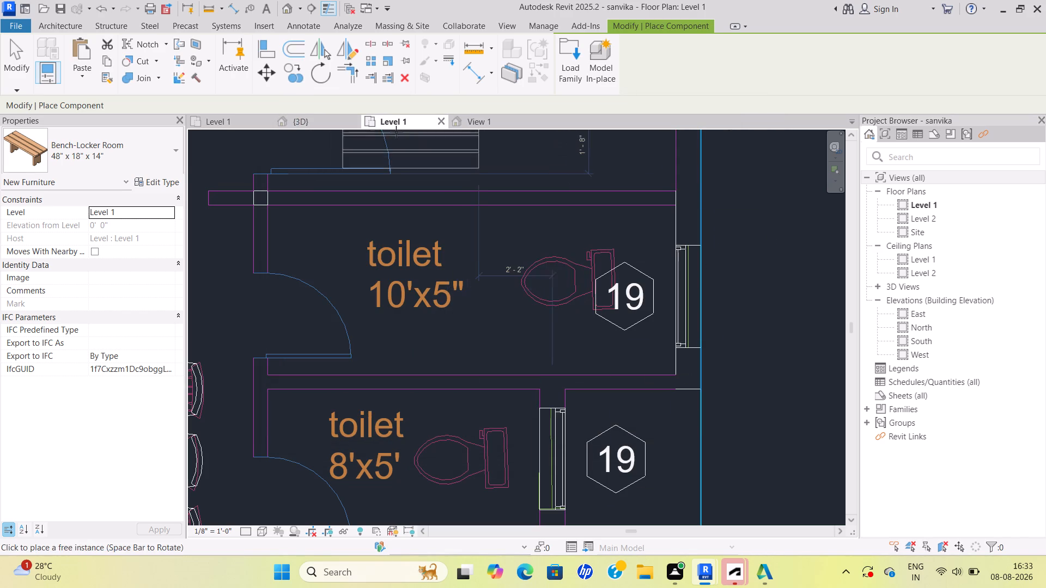
scroll(654, 264, "down", 3)
middle_click_drag(653, 261, 649, 261)
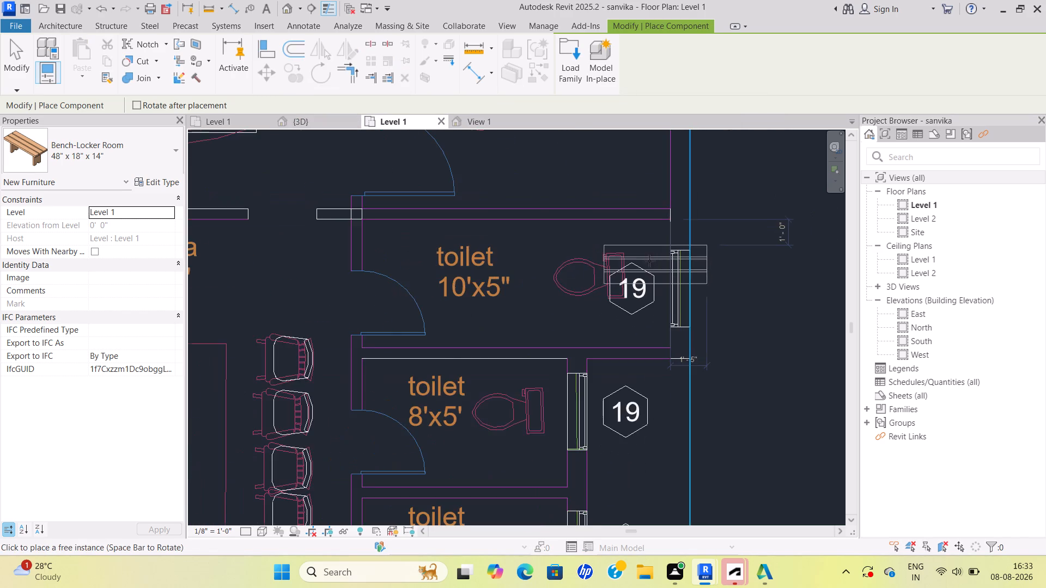
middle_click_drag(649, 261, 605, 195)
scroll(538, 311, "down", 3)
middle_click_drag(532, 316, 640, 301)
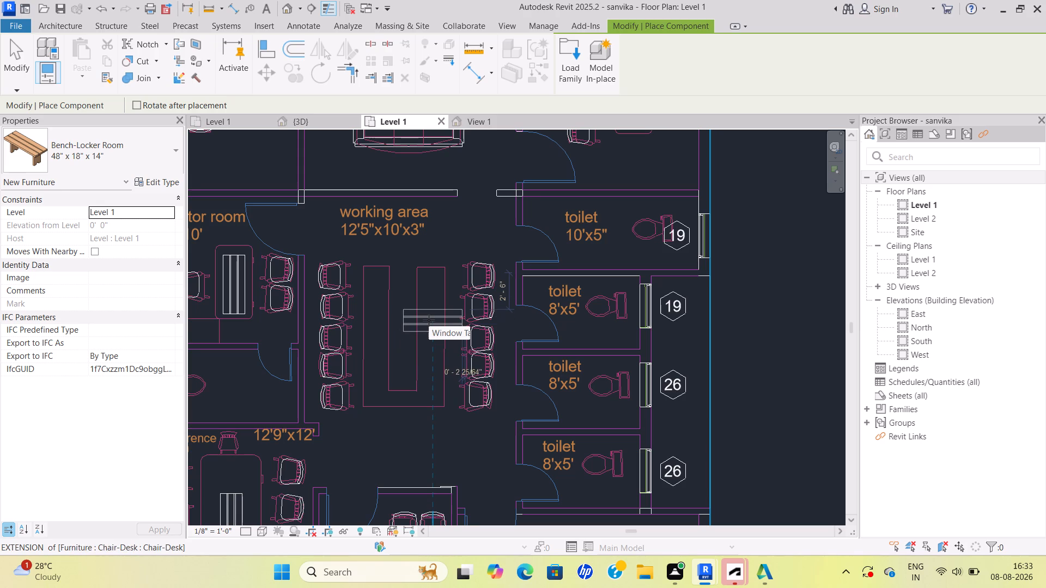
key("Escape")
scroll(568, 336, "down", 4)
middle_click_drag(571, 336, 583, 316)
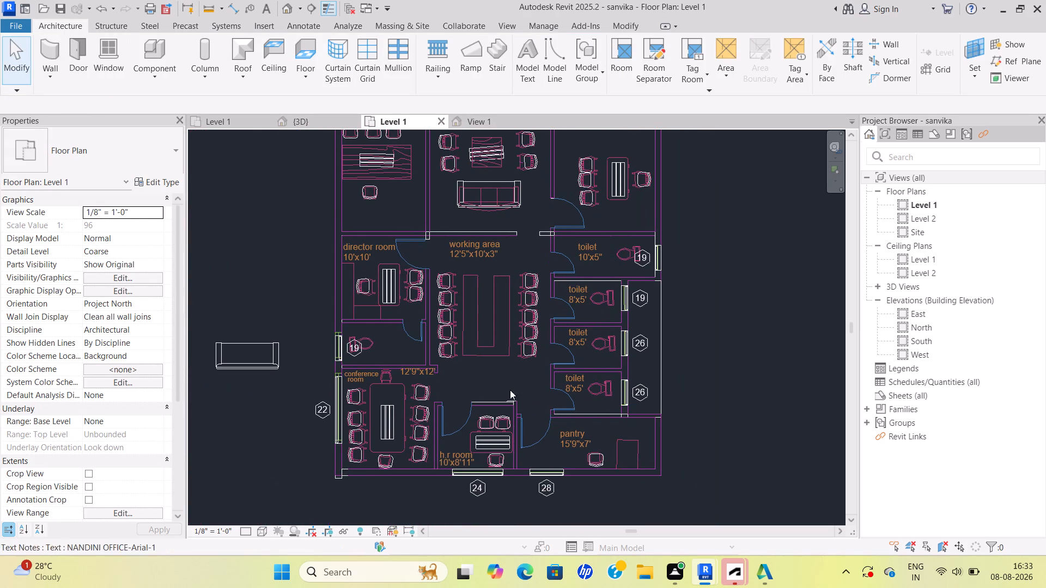
key("Escape")
key("Escape")
Inspect the roofed building from outside in the {3D} view and return to the Level 1 floor plan.
left_click(312, 119)
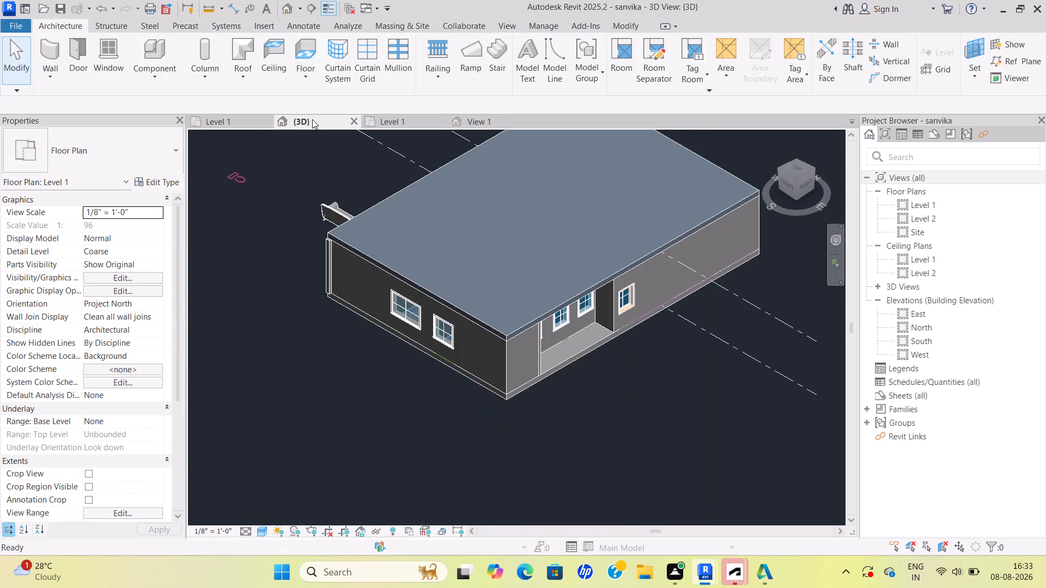
scroll(560, 269, "down", 1)
middle_click_drag(560, 269, 488, 285)
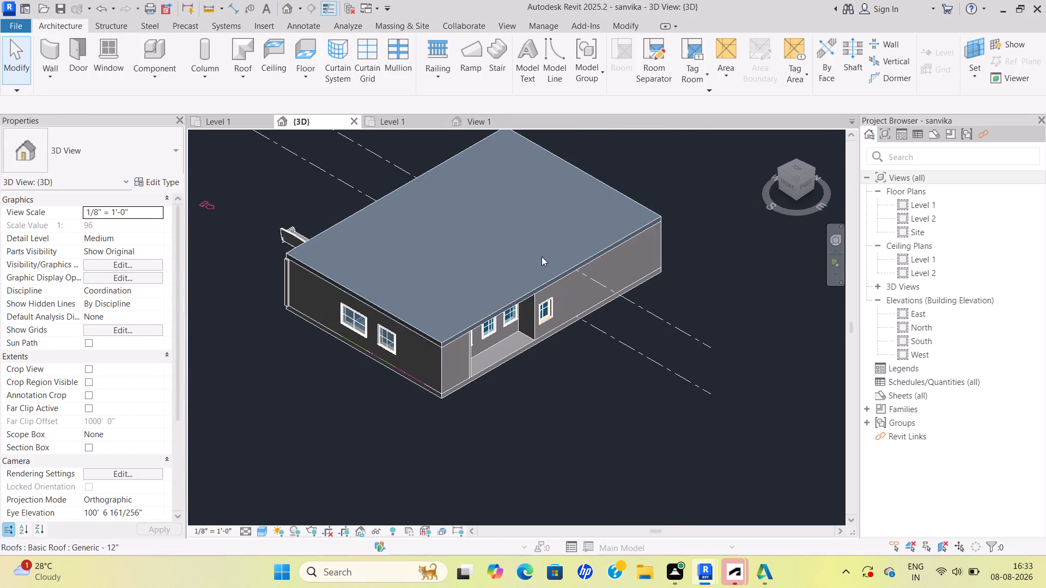
scroll(542, 256, "up", 2)
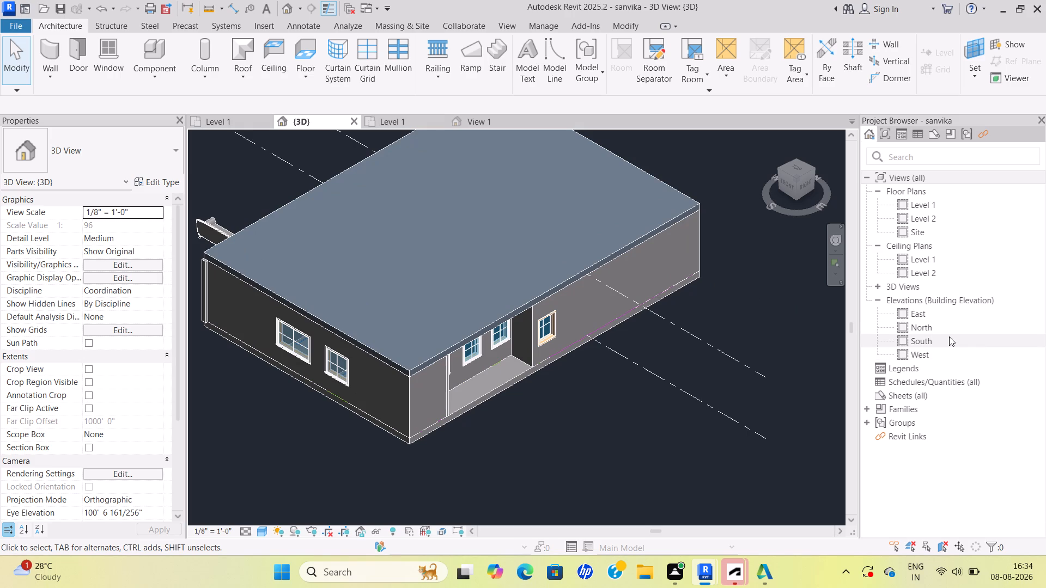
left_click(948, 204)
double_click(948, 204)
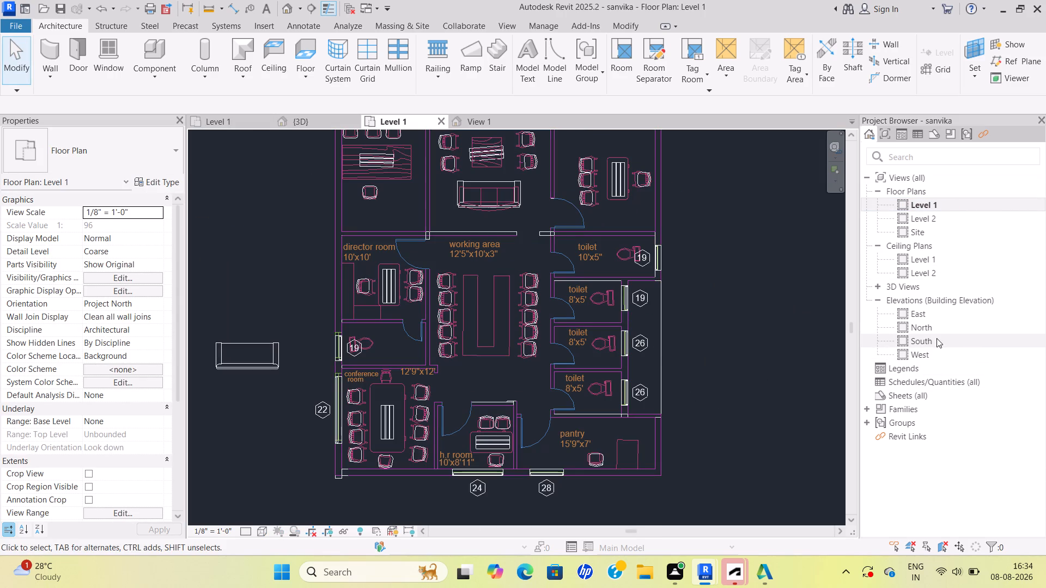
Open the North building elevation view.
double_click(936, 329)
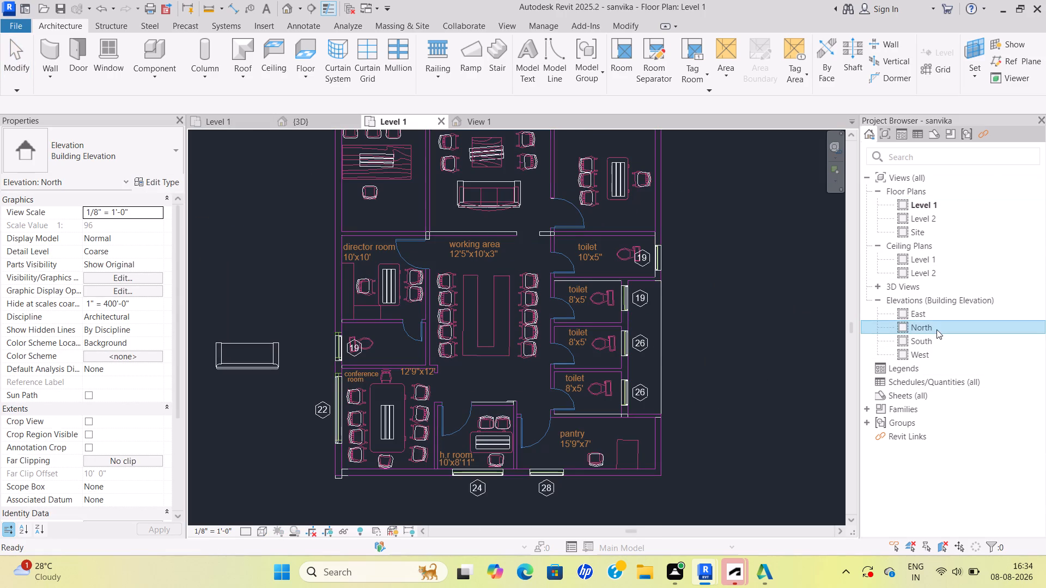
Look over the North elevation and return to the sanvika Level 1 floor plan.
scroll(591, 323, "up", 8)
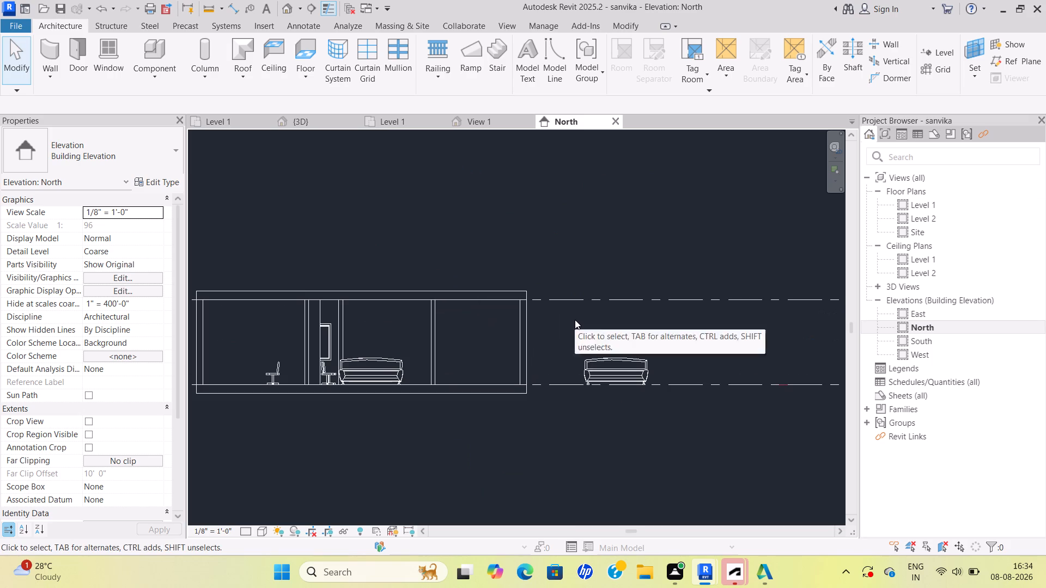
double_click(932, 207)
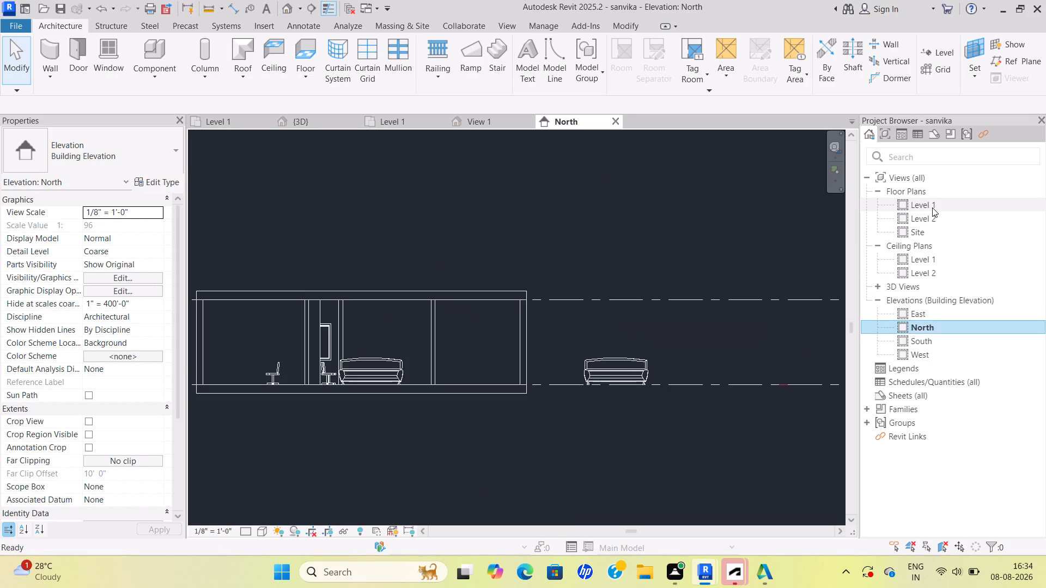
middle_click_drag(496, 378, 537, 416)
scroll(498, 379, "down", 1)
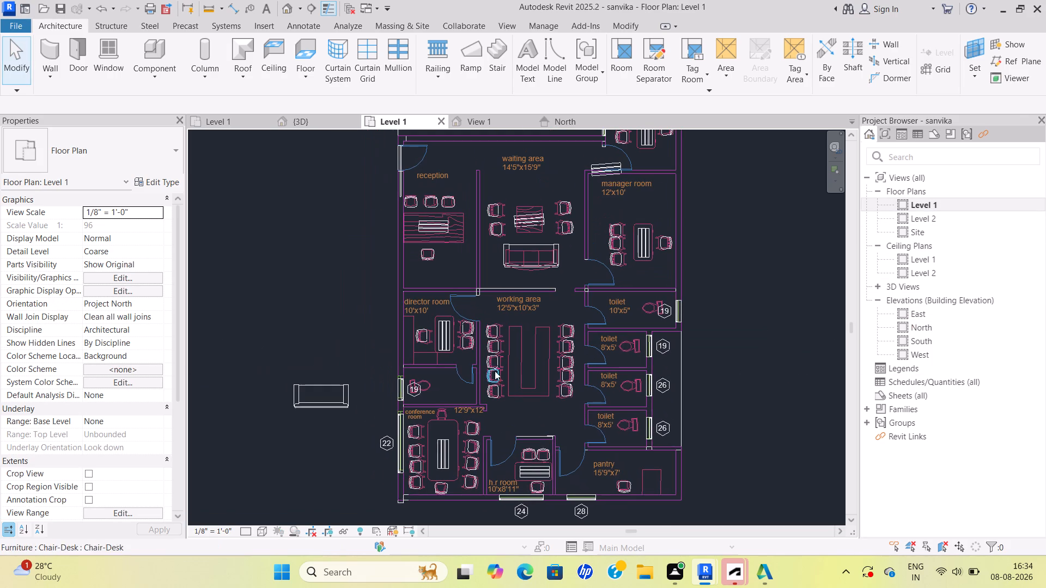
Check Project1's Level 1 plan and sanvika's roofed {3D} view, ending back on the sanvika Level 1 floor plan.
left_click(226, 124)
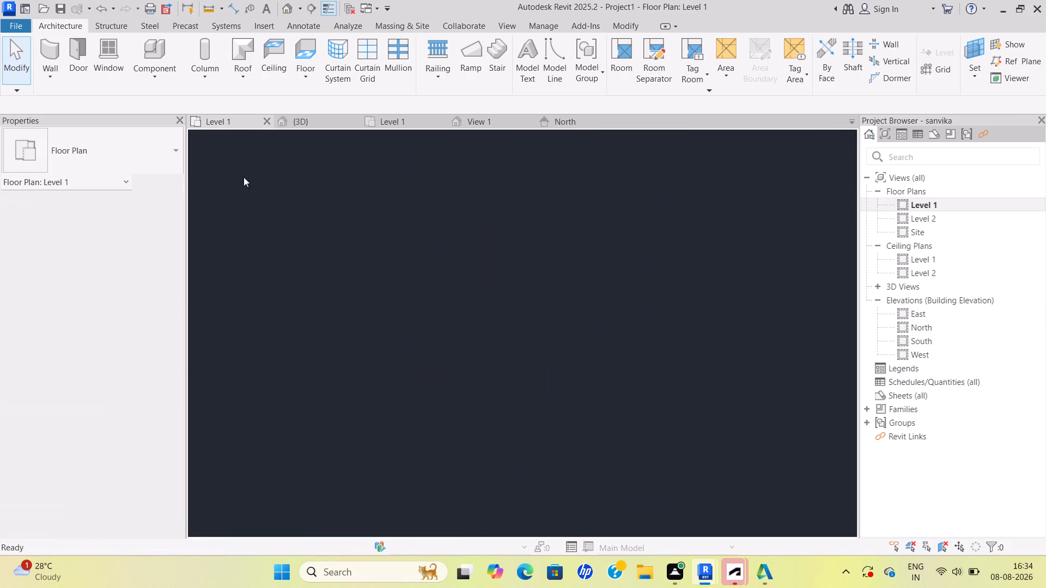
scroll(466, 370, "down", 7)
scroll(471, 364, "up", 1)
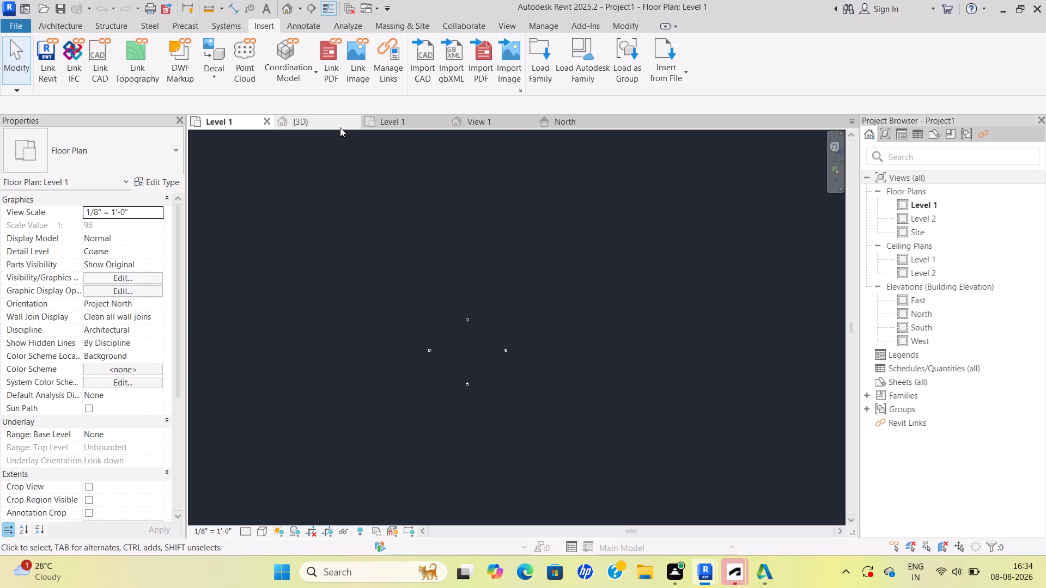
left_click(339, 127)
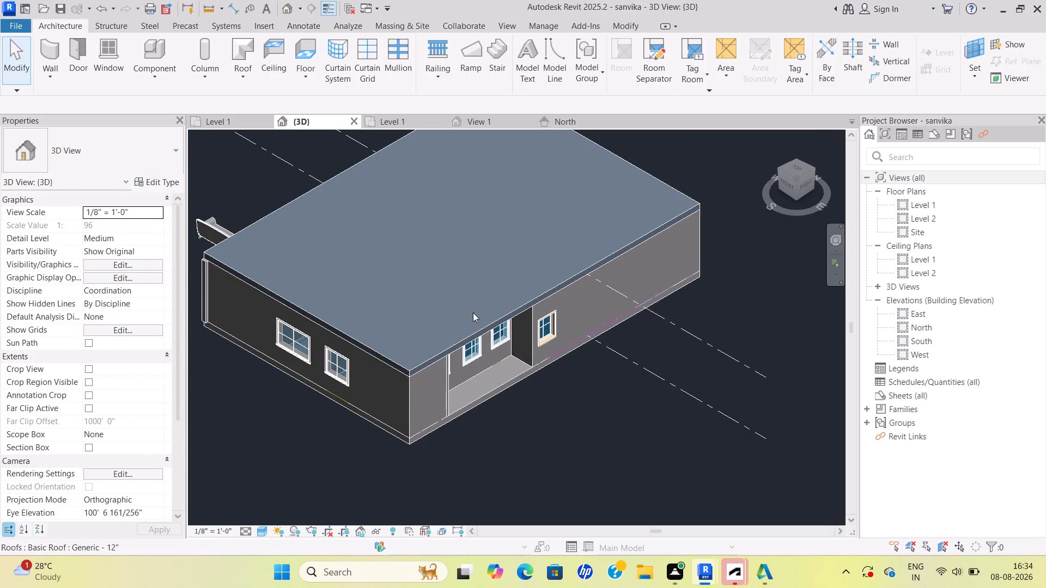
middle_click_drag(475, 310, 515, 362)
scroll(494, 351, "up", 3)
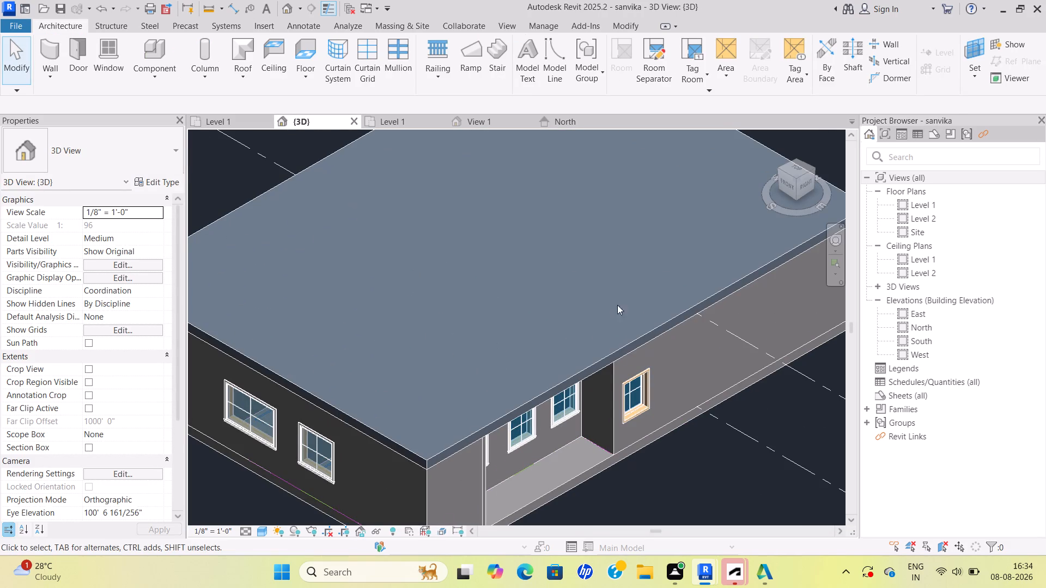
double_click(938, 209)
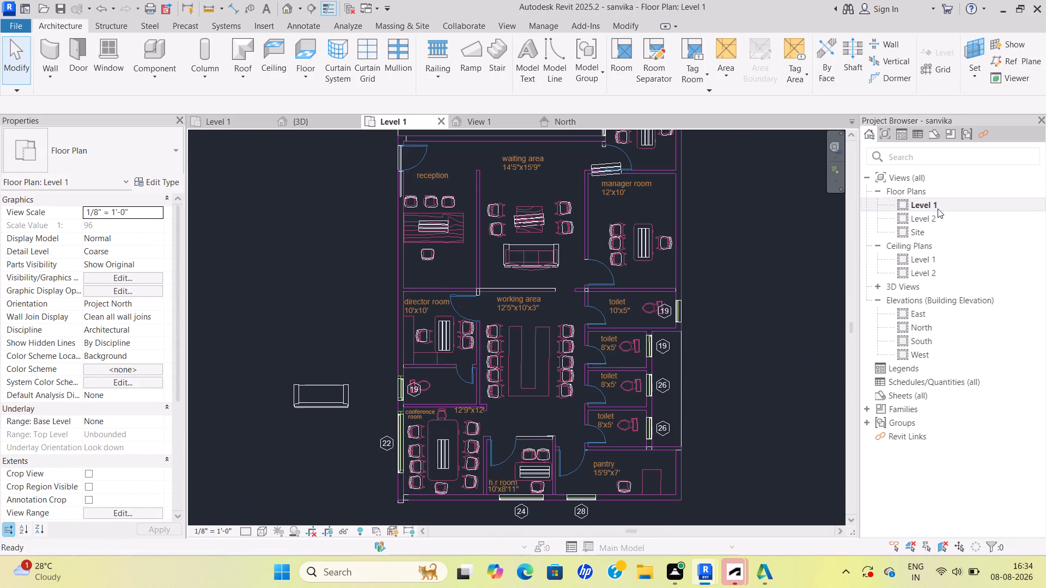
Examine the furniture layout across the Level 1 rooms, from the toilets, pantry and conference room up to the reception and waiting area.
scroll(737, 352, "down", 1)
middle_click_drag(732, 351, 634, 310)
scroll(420, 378, "up", 4)
scroll(572, 390, "up", 3)
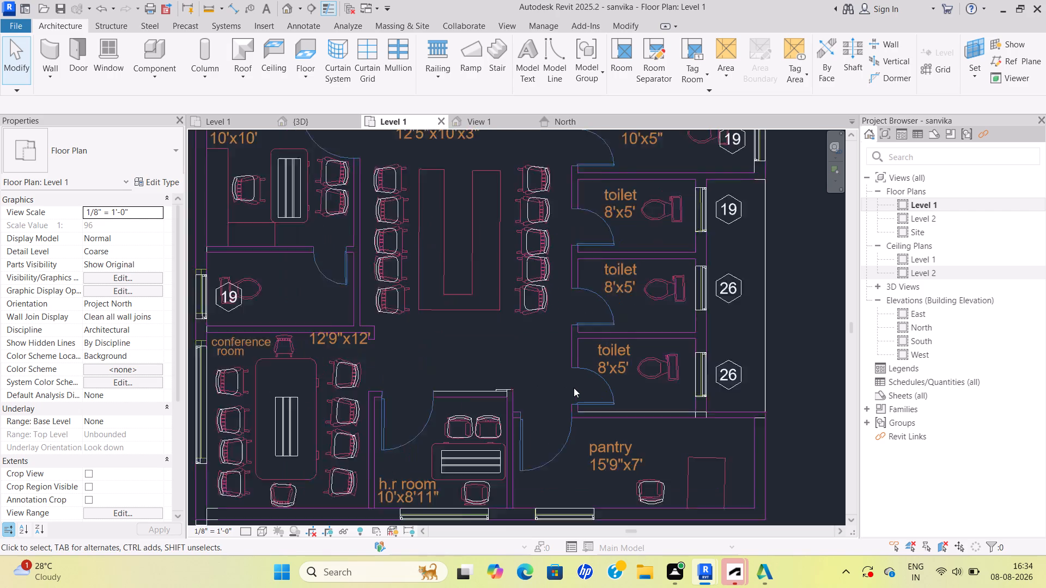
middle_click_drag(664, 357, 517, 471)
scroll(518, 470, "up", 1)
scroll(546, 354, "down", 4)
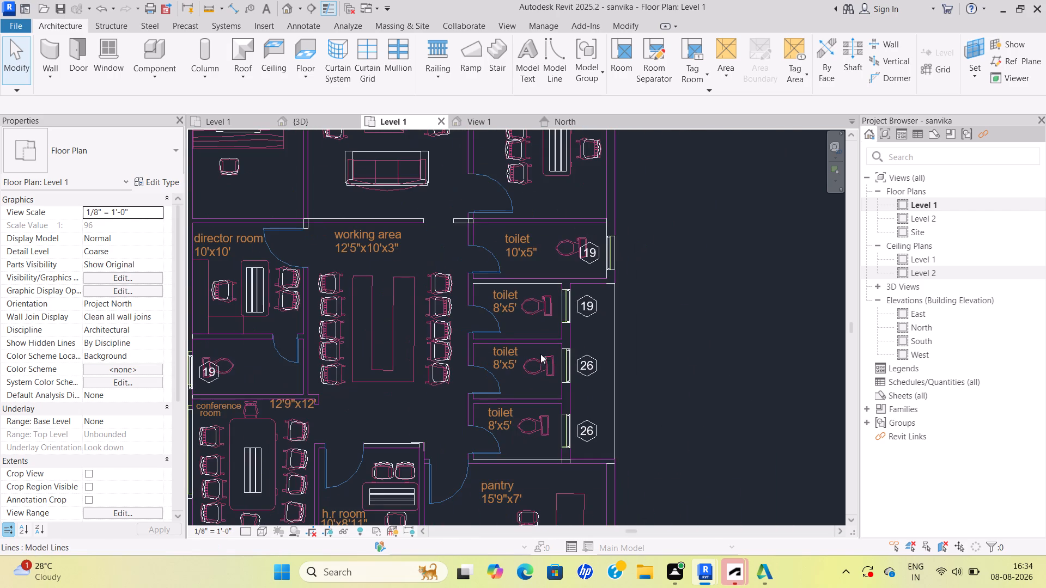
middle_click_drag(540, 354, 604, 314)
middle_click_drag(416, 392, 540, 341)
scroll(497, 410, "up", 4)
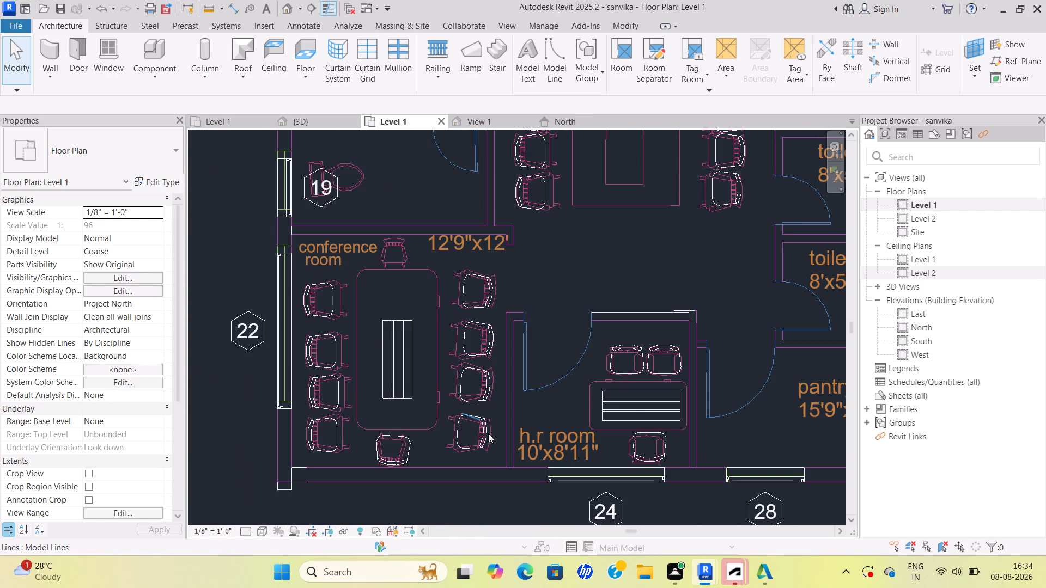
middle_click_drag(685, 393, 510, 447)
scroll(508, 446, "up", 1)
scroll(475, 384, "down", 1)
middle_click_drag(475, 384, 571, 409)
scroll(384, 356, "down", 1)
middle_click_drag(384, 356, 415, 449)
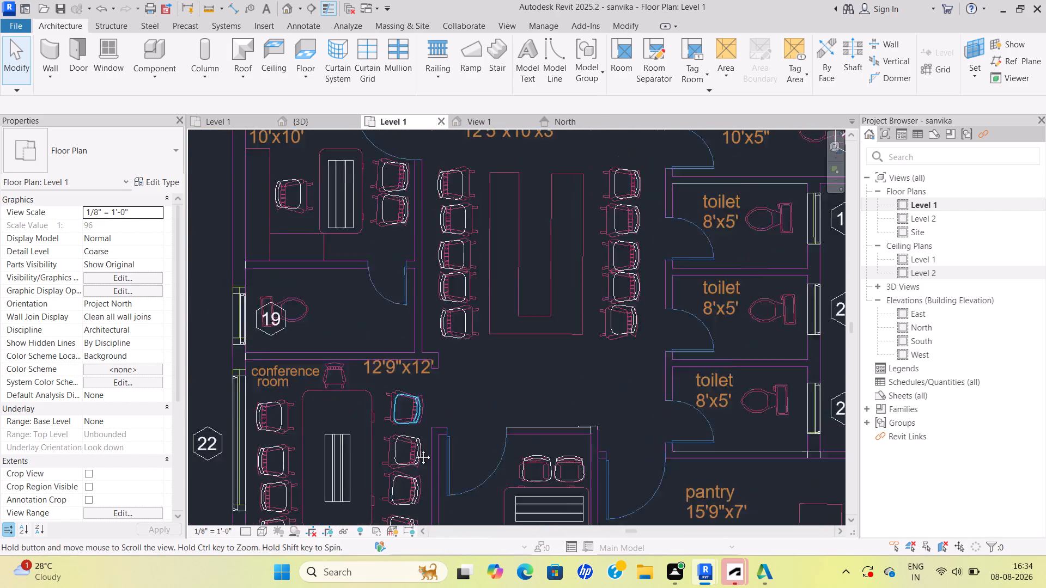
middle_click_drag(415, 449, 442, 451)
middle_click_drag(501, 379, 472, 464)
scroll(369, 318, "up", 3)
scroll(386, 322, "down", 1)
middle_click_drag(387, 328, 340, 435)
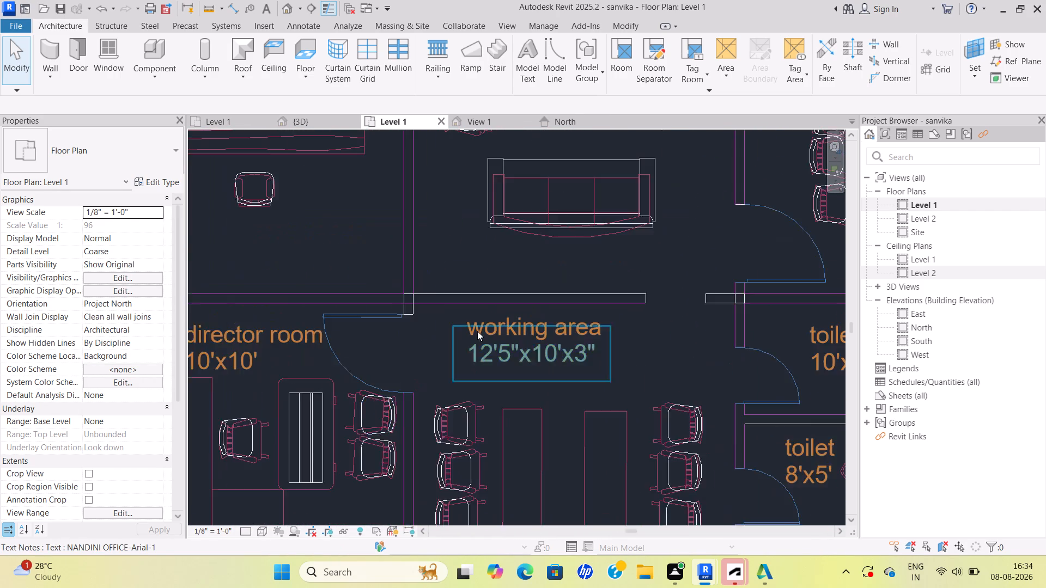
scroll(477, 331, "down", 3)
middle_click_drag(478, 330, 455, 373)
middle_click_drag(519, 319, 458, 373)
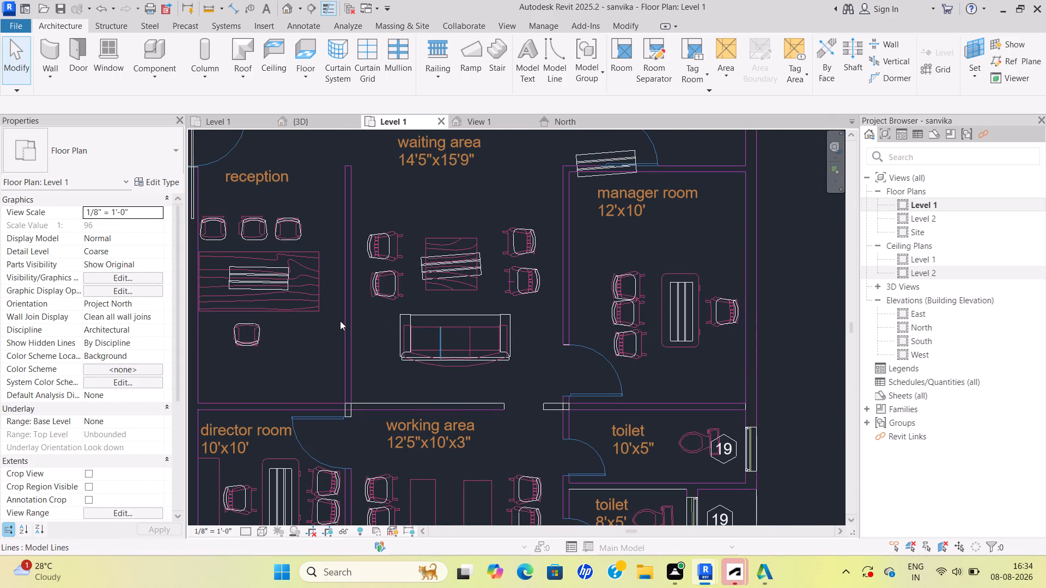
scroll(405, 283, "down", 4)
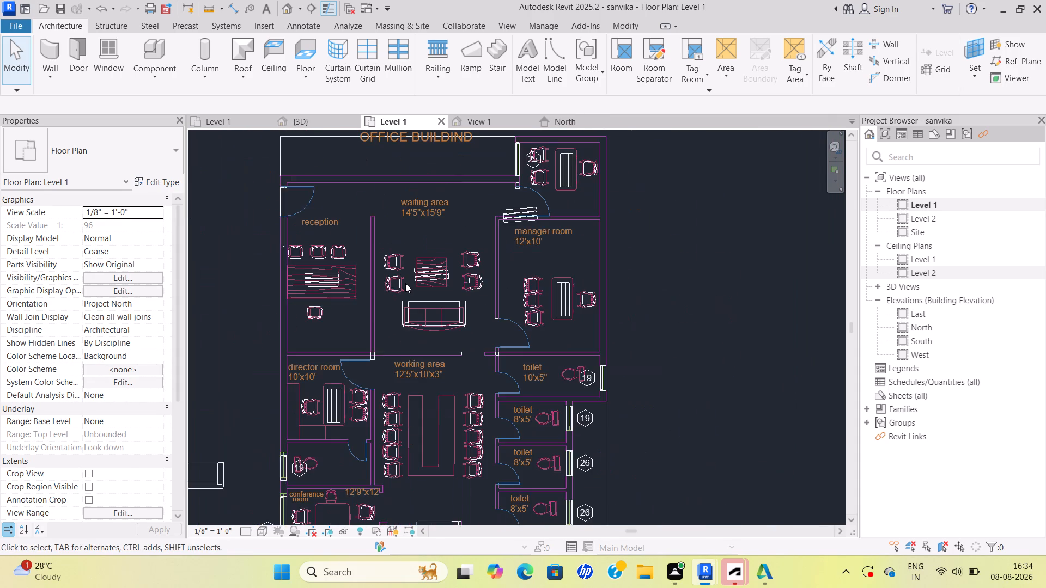
middle_click_drag(405, 284, 408, 362)
scroll(406, 286, "down", 1)
Rotate the Bench-Locker Room bench on the waiting area's table by 9° about its centre.
scroll(426, 336, "up", 4)
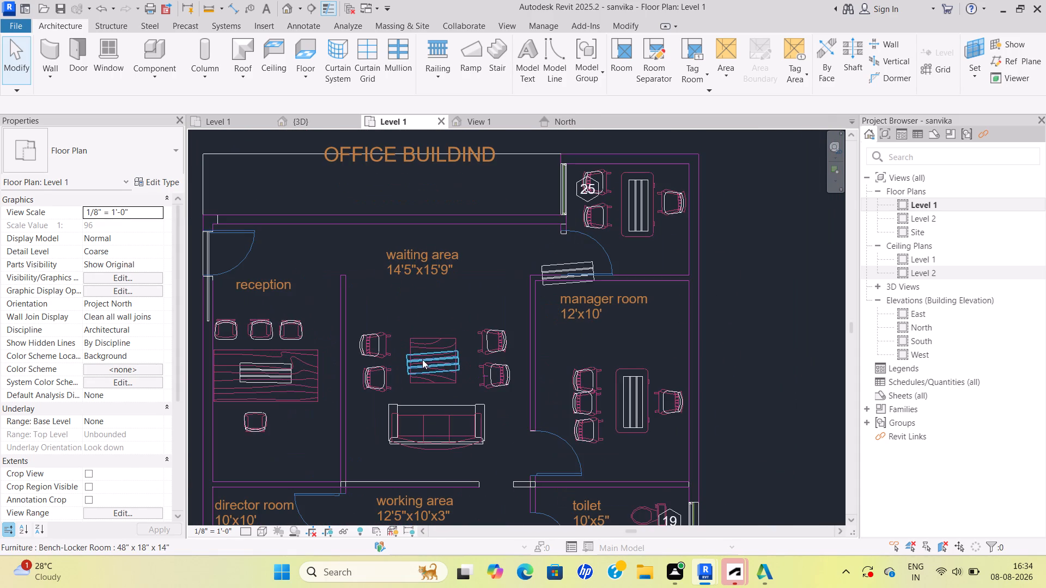
scroll(422, 359, "up", 3)
left_click(428, 360)
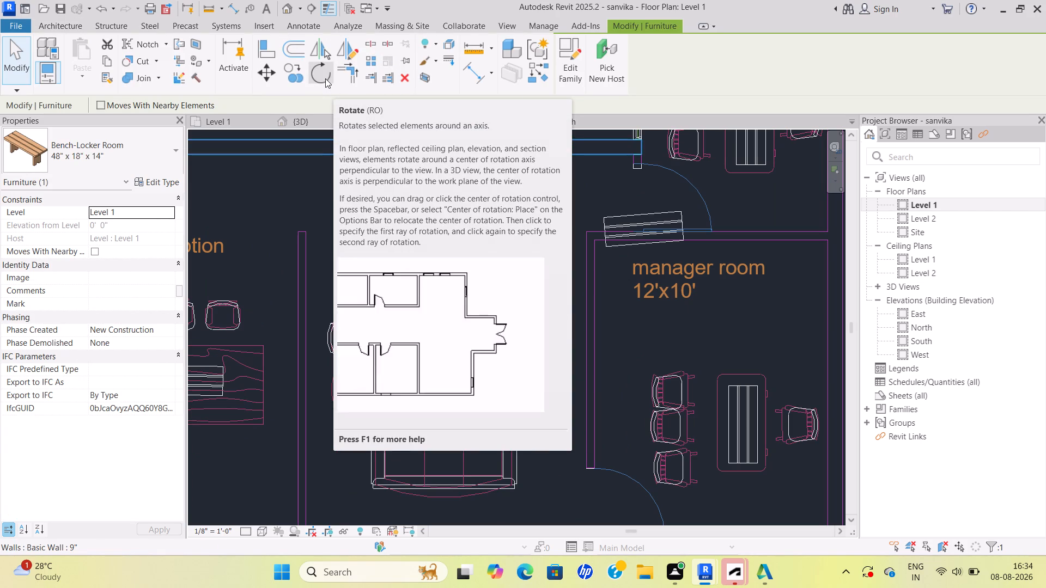
left_click(325, 78)
scroll(430, 354, "up", 3)
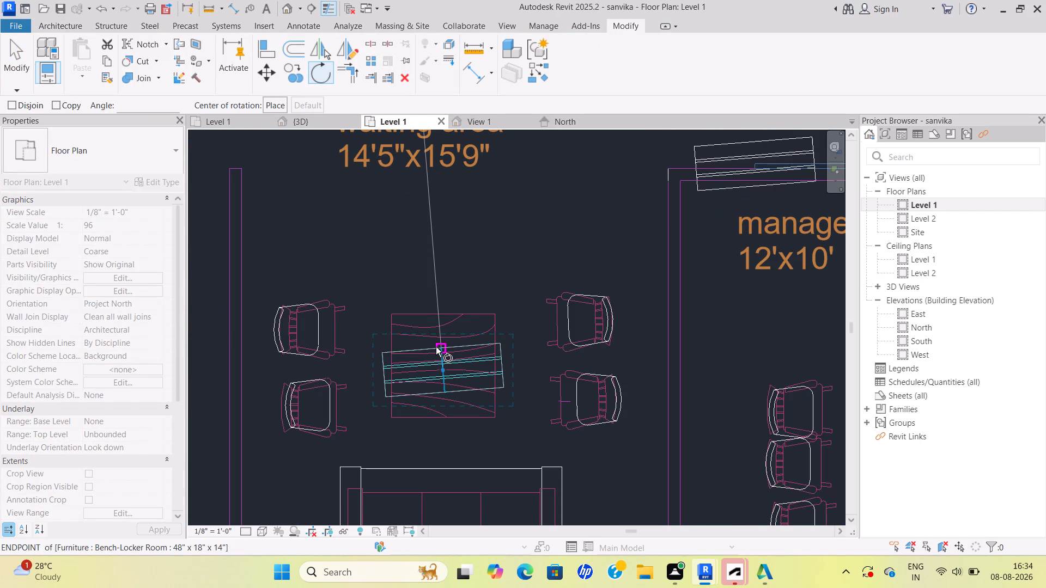
left_click(436, 344)
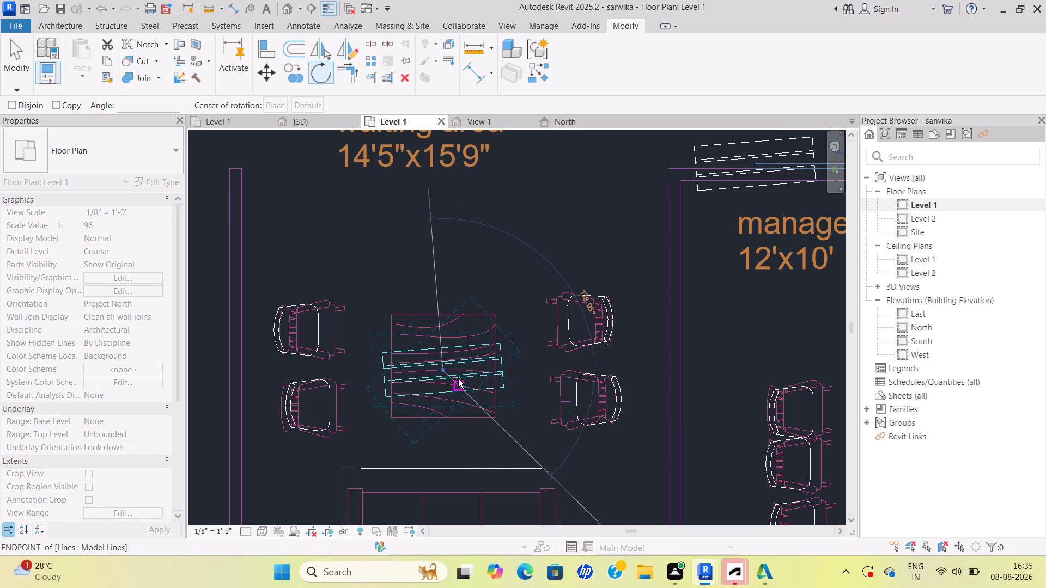
key("9")
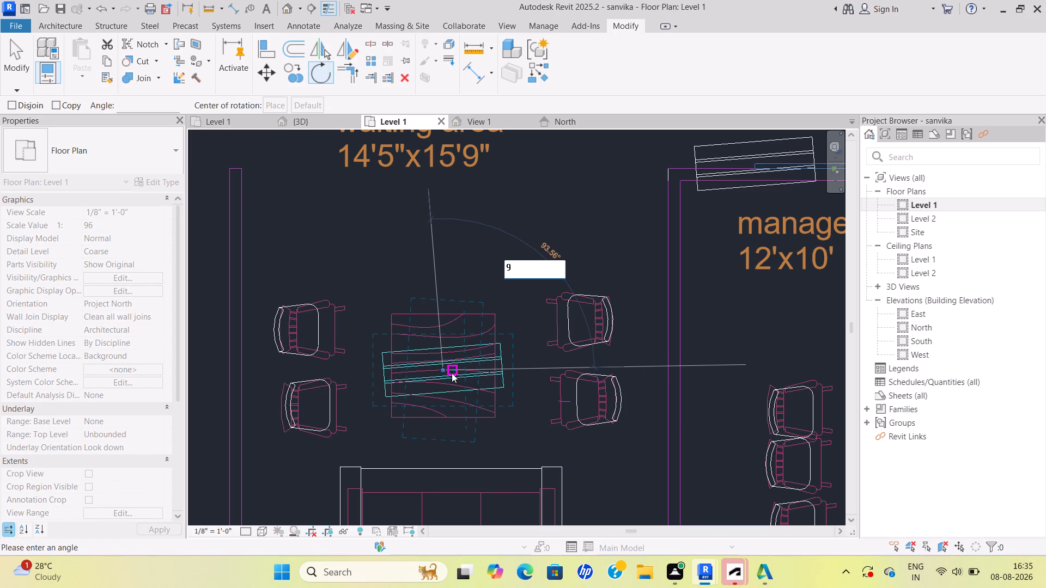
left_click(452, 373)
key("0")
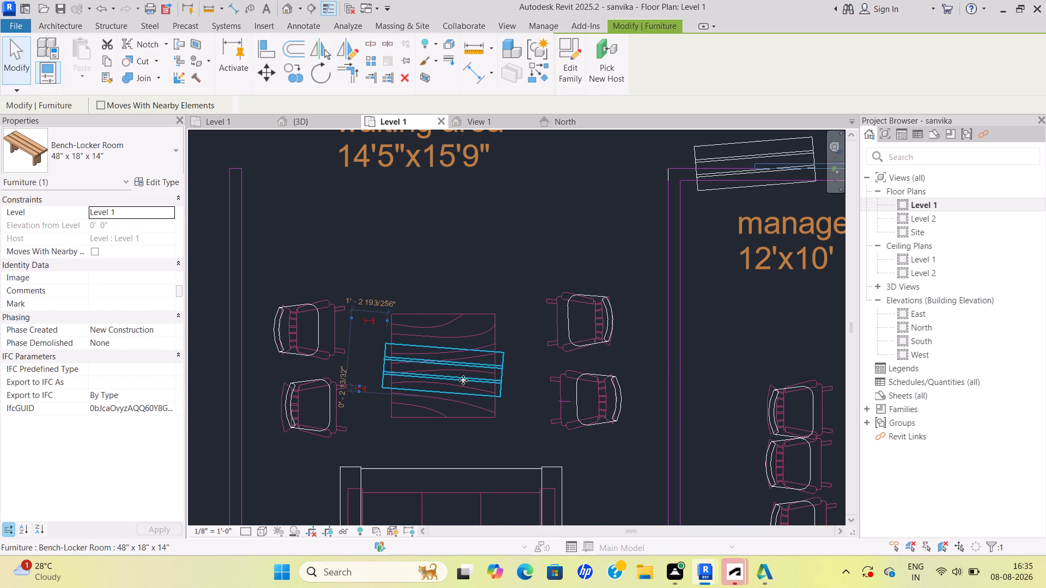
right_click(465, 373)
key("Return")
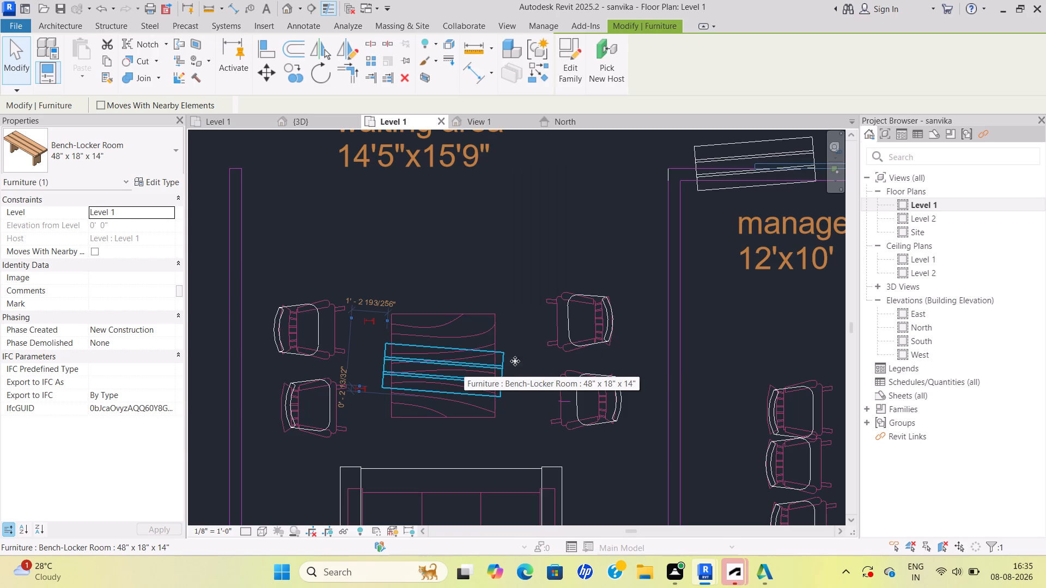
Rotate the waiting area bench freehand about its centre by roughly a quarter turn, so its length runs across the table's grain.
scroll(435, 375, "up", 4)
left_click(514, 334)
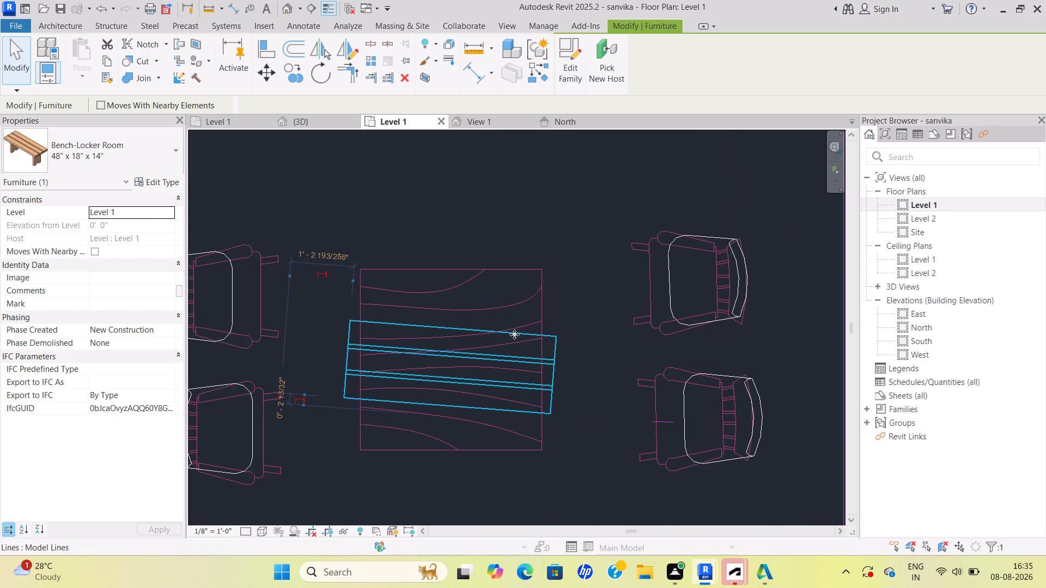
scroll(495, 327, "up", 4)
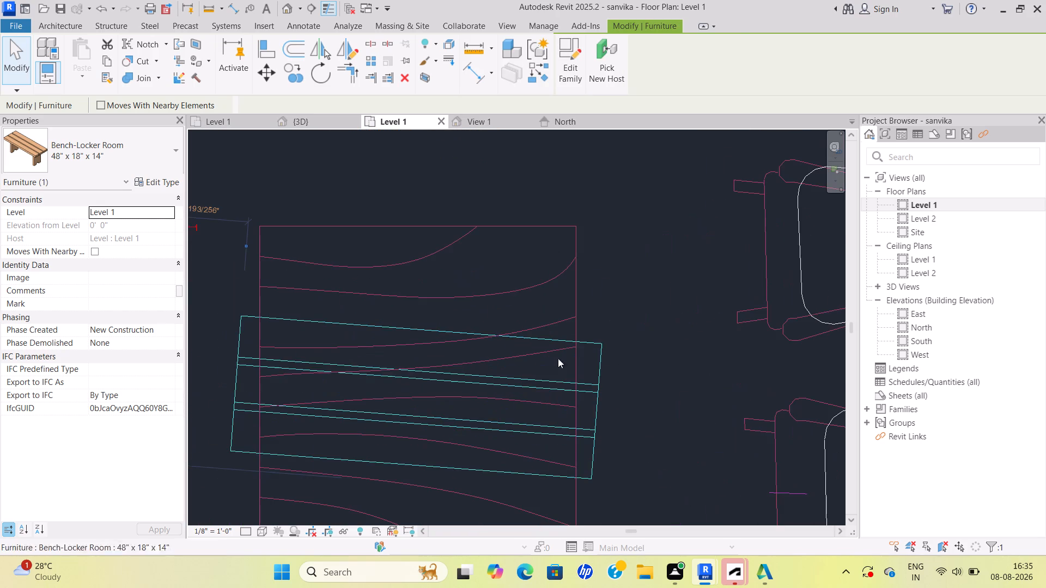
left_click(598, 375)
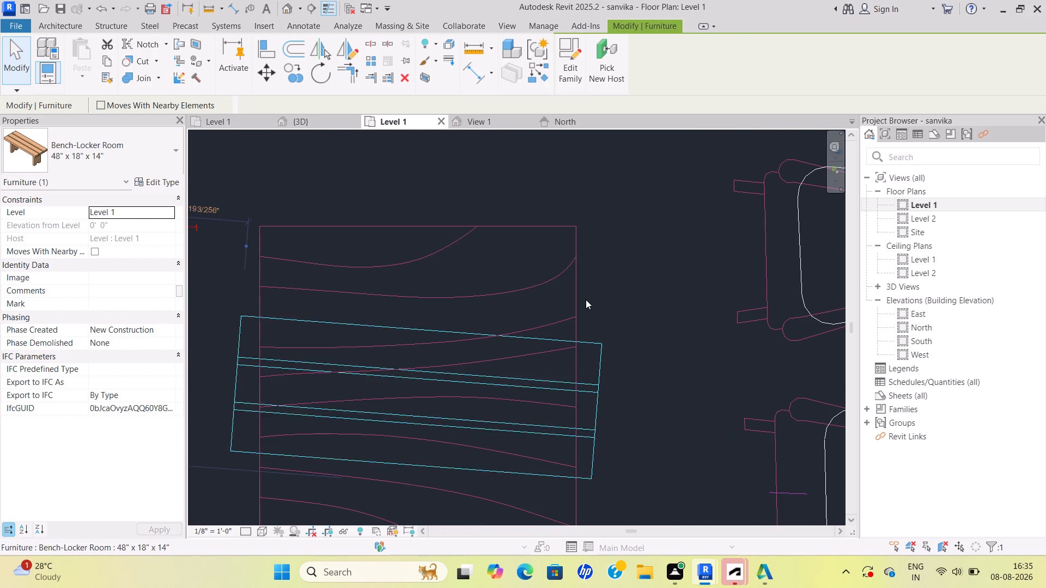
scroll(585, 299, "down", 4)
key("Escape")
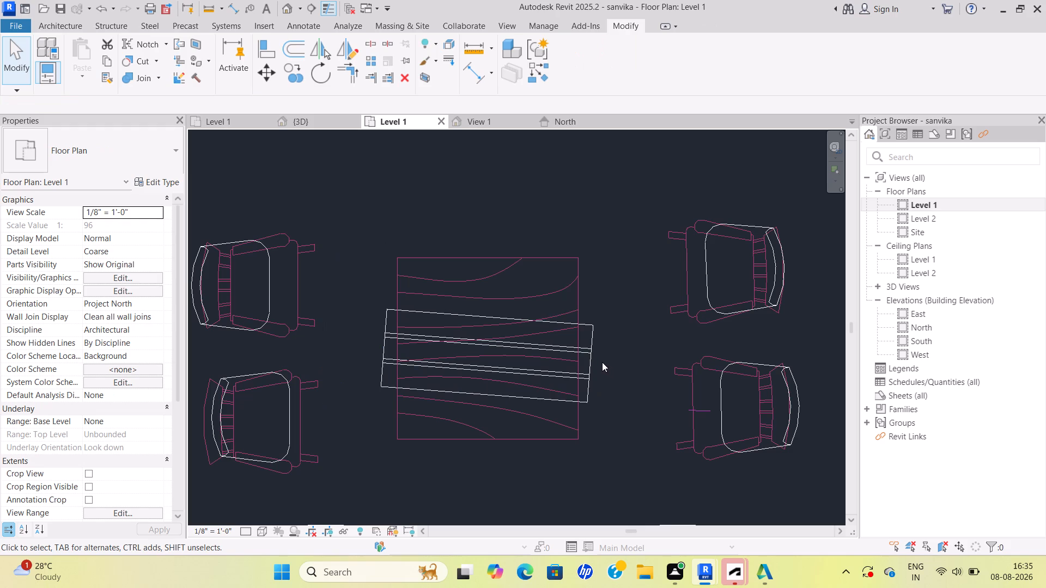
left_click(591, 362)
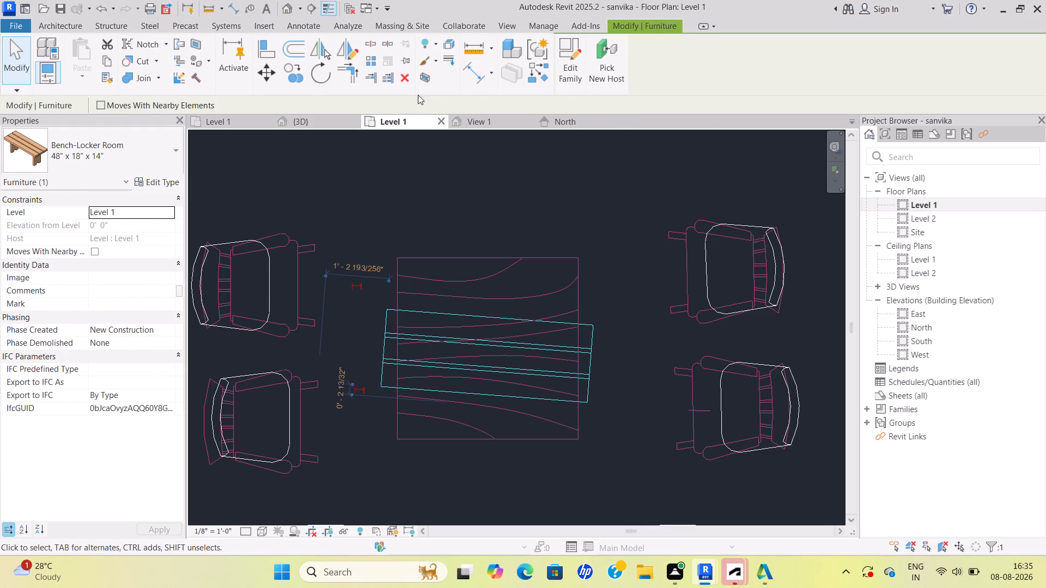
left_click(318, 83)
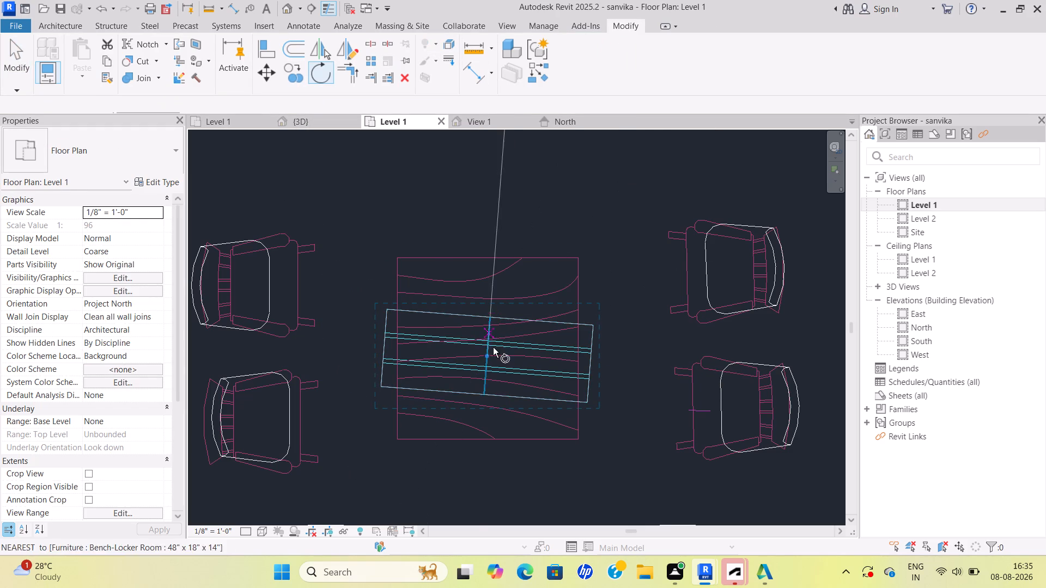
scroll(540, 298, "up", 3)
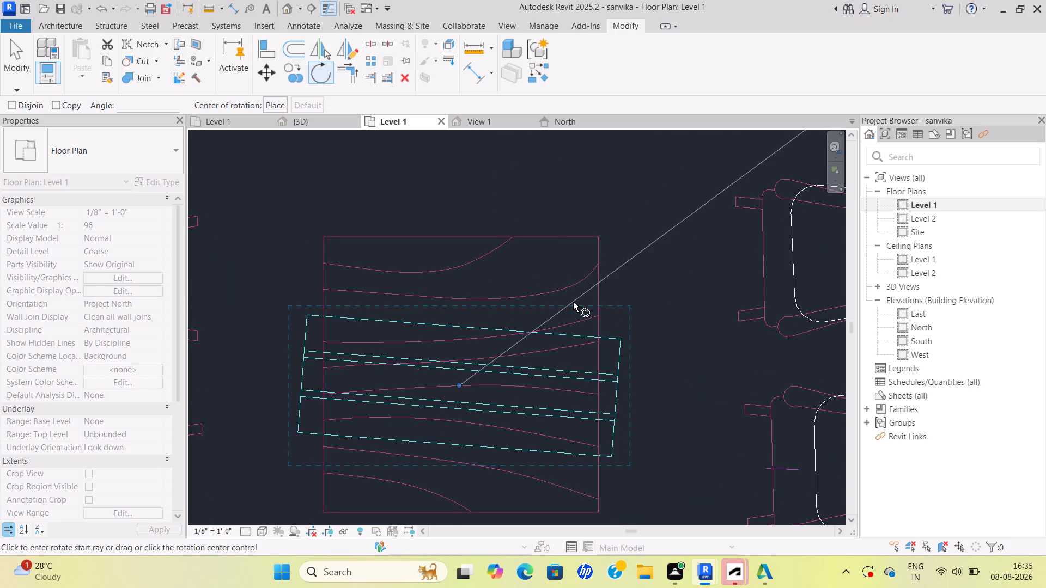
left_click(574, 302)
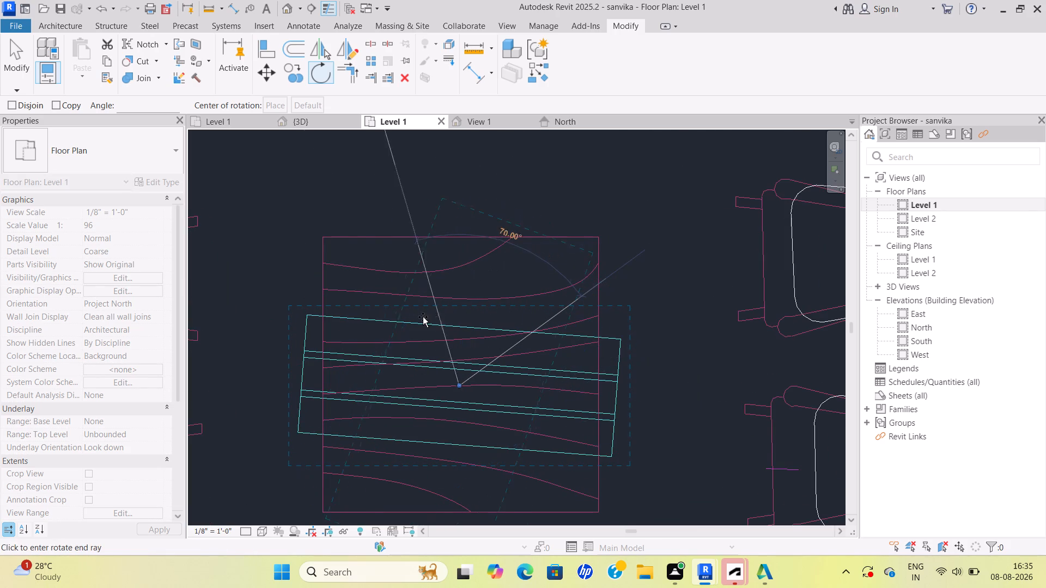
left_click(411, 321)
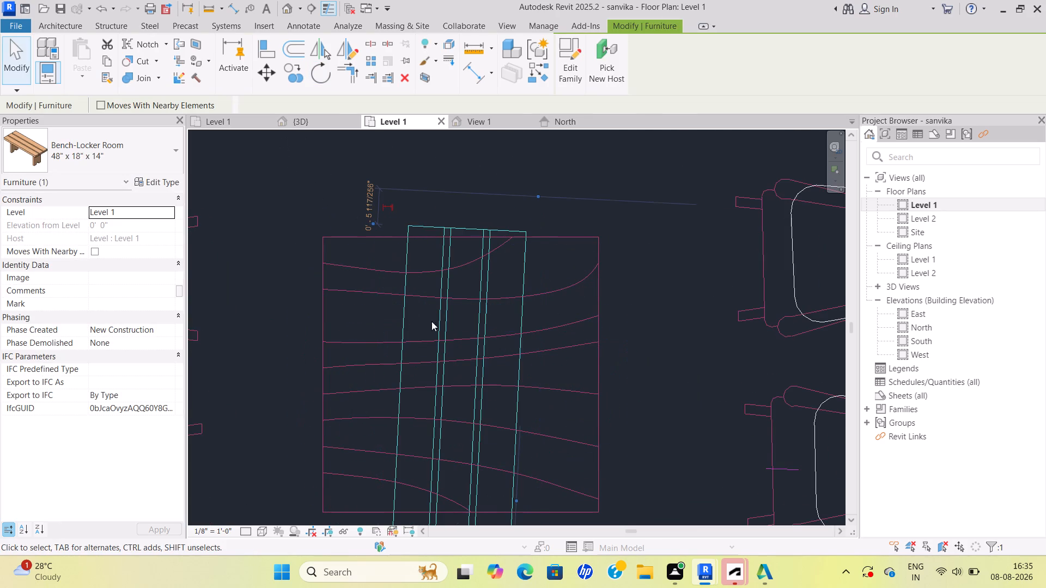
Open the waiting area bench's Bench-Locker Room family in the family editor.
scroll(520, 332, "down", 3)
scroll(526, 313, "up", 4)
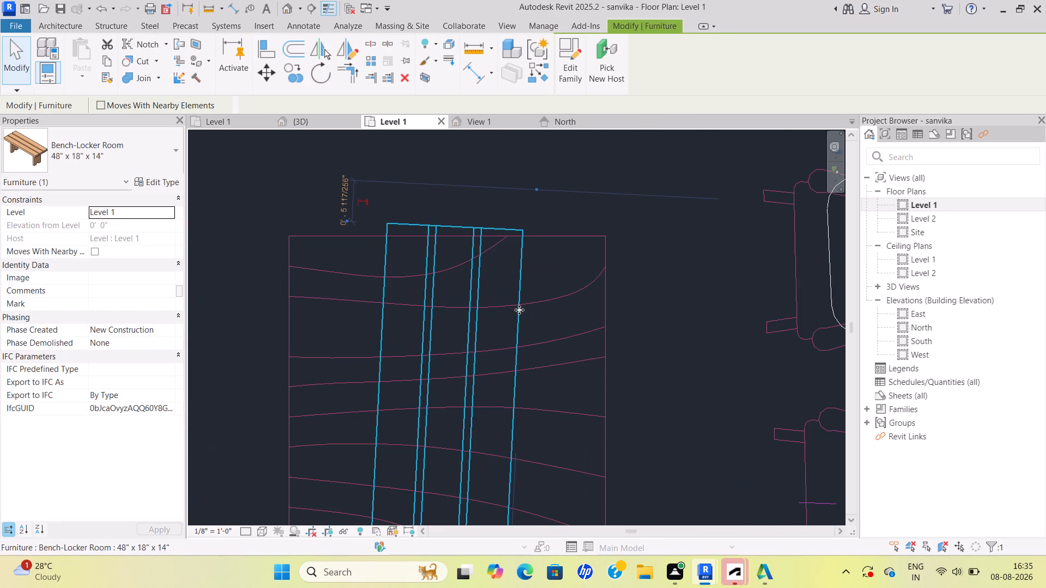
left_click(519, 310)
left_click(525, 251)
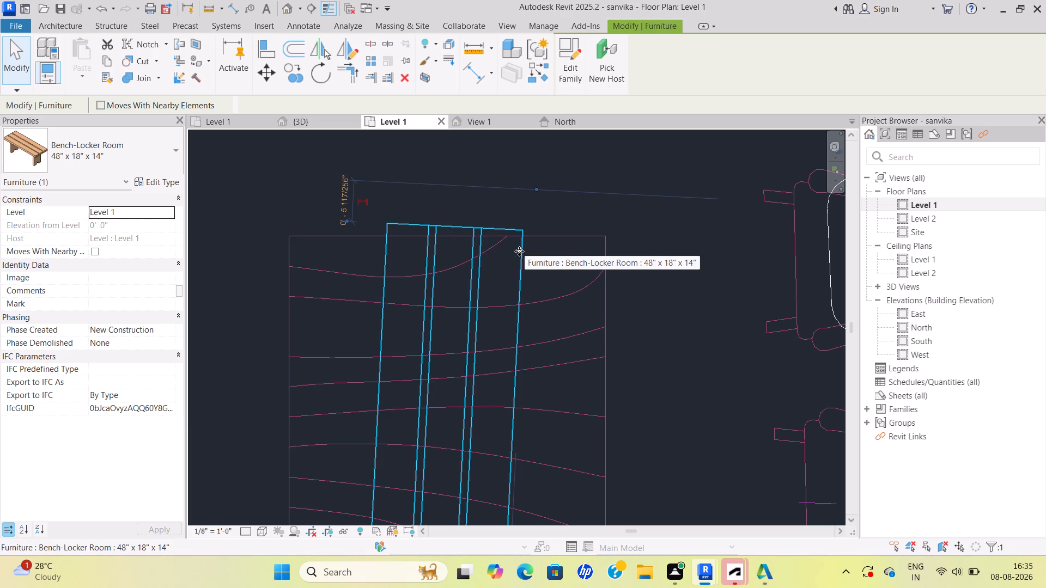
left_click(519, 251)
triple_click(523, 252)
left_click(523, 252)
scroll(545, 314, "up", 3)
scroll(556, 310, "down", 2)
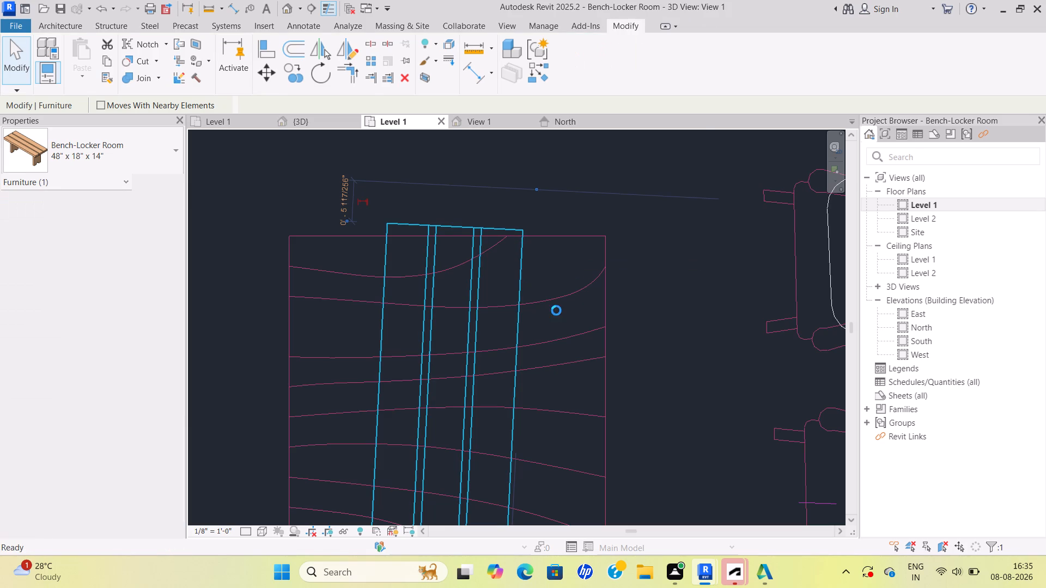
scroll(556, 310, "down", 14)
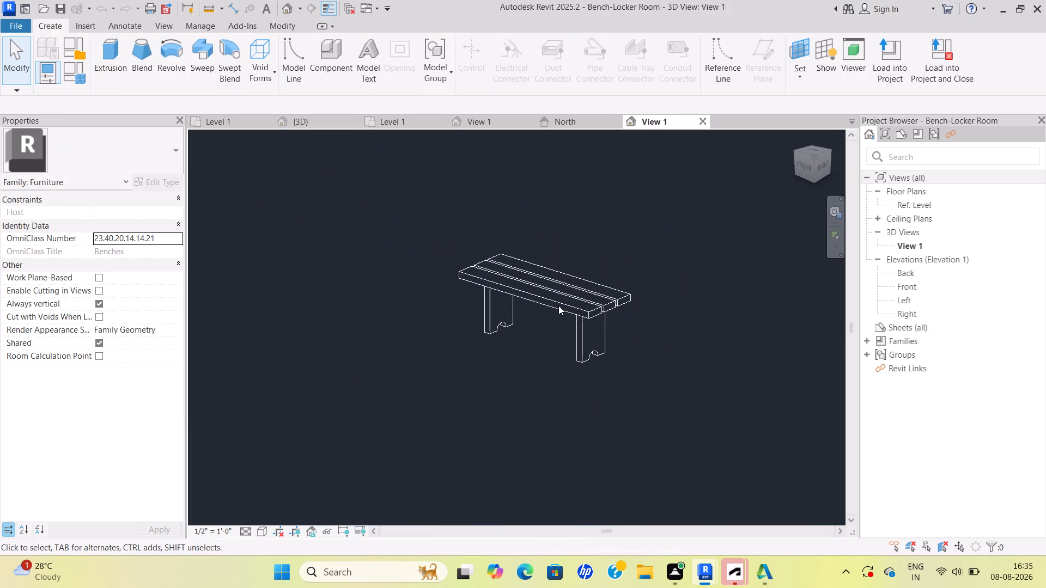
Return to the project's Level 1 floor plan and delete the tilted Bench-Locker Room bench on the waiting area's table.
middle_click_drag(558, 305, 479, 364)
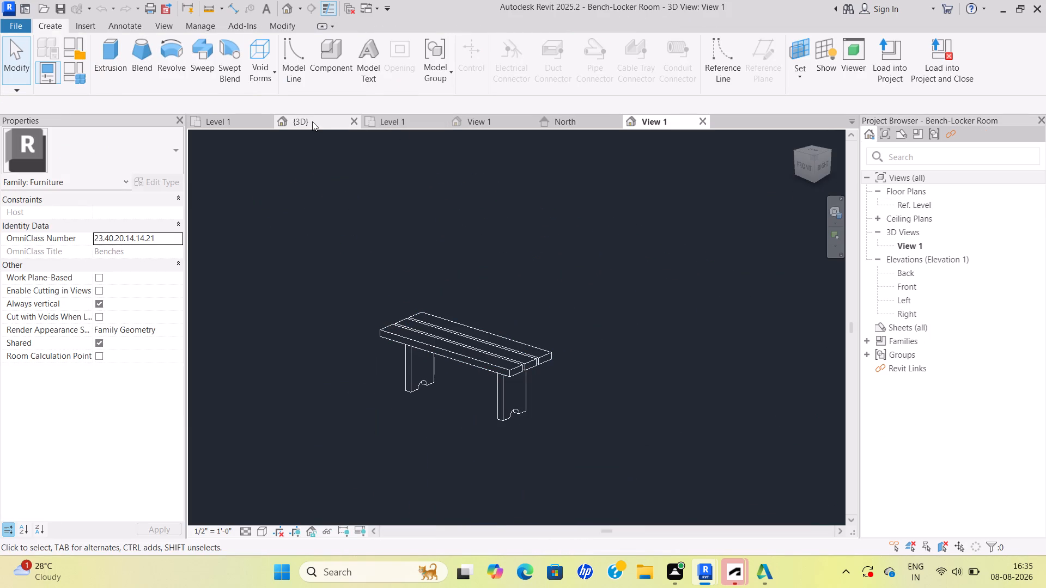
left_click(312, 121)
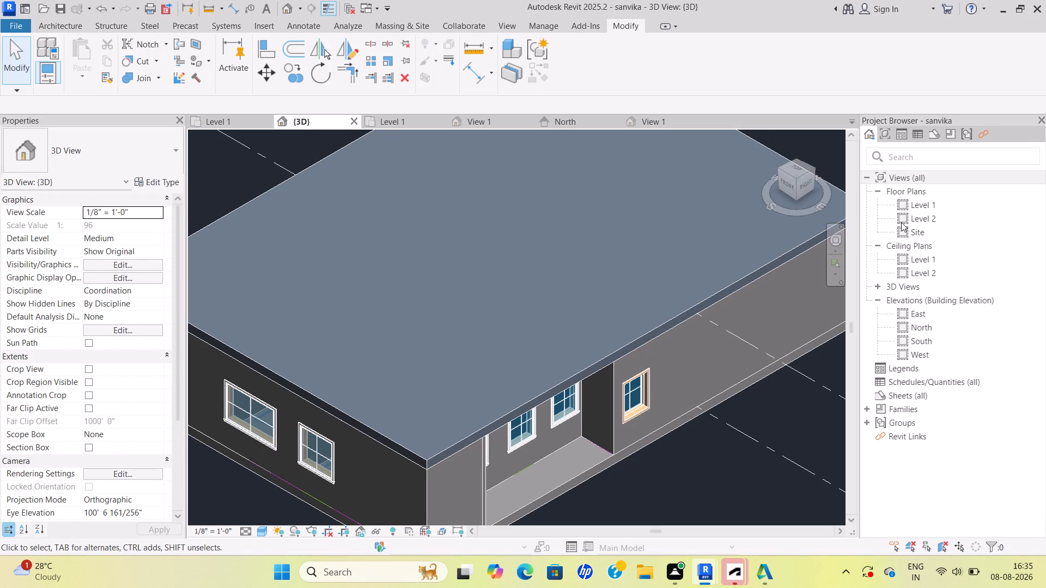
double_click(927, 208)
scroll(484, 348, "down", 5)
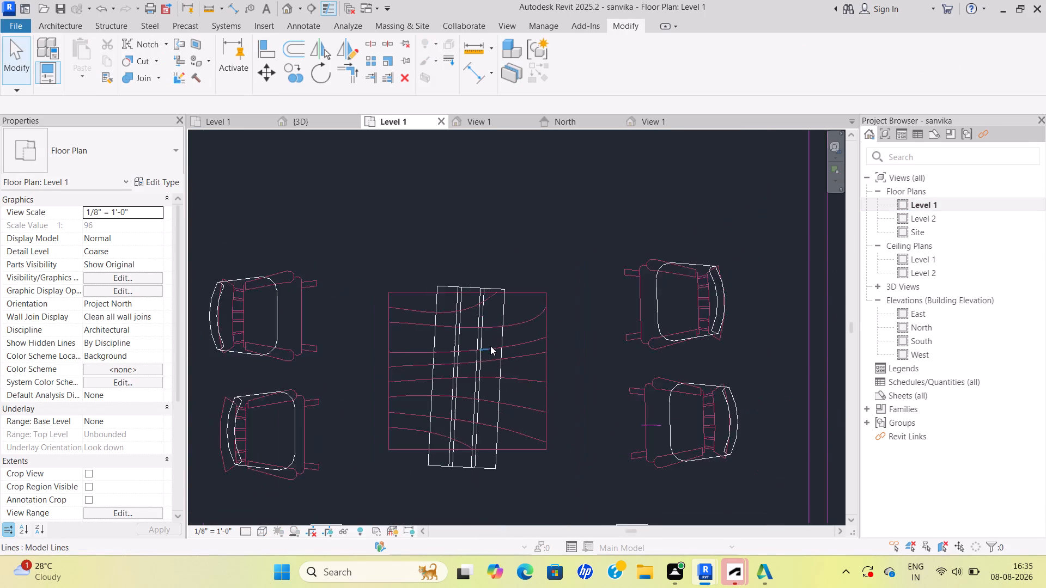
scroll(490, 346, "down", 1)
middle_click_drag(492, 346, 551, 285)
scroll(537, 314, "up", 4)
left_click(568, 333)
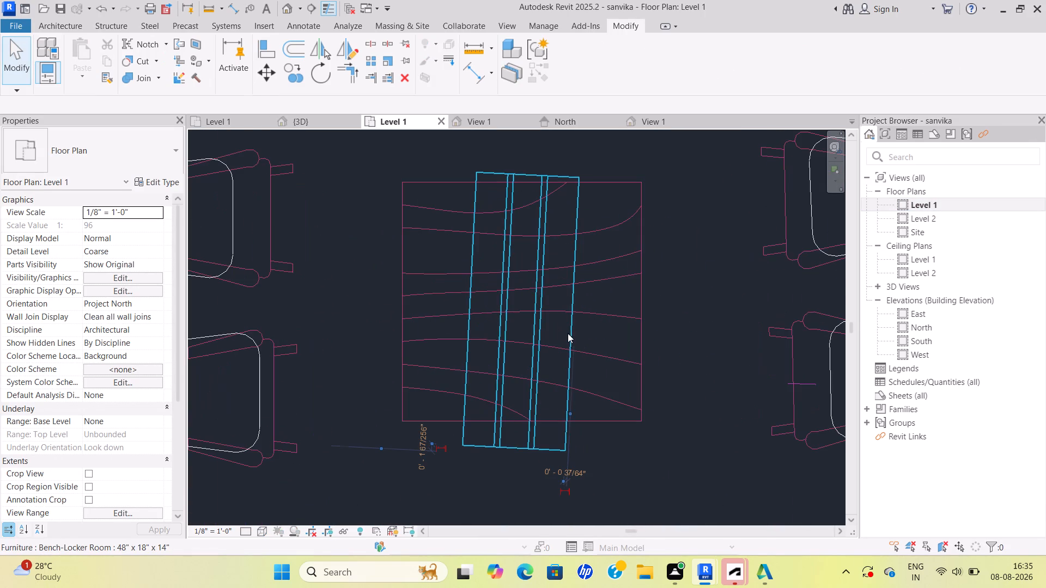
key("Delete")
Load the Bench-Locker Room family from the Seating folder for component placement.
scroll(618, 366, "down", 3)
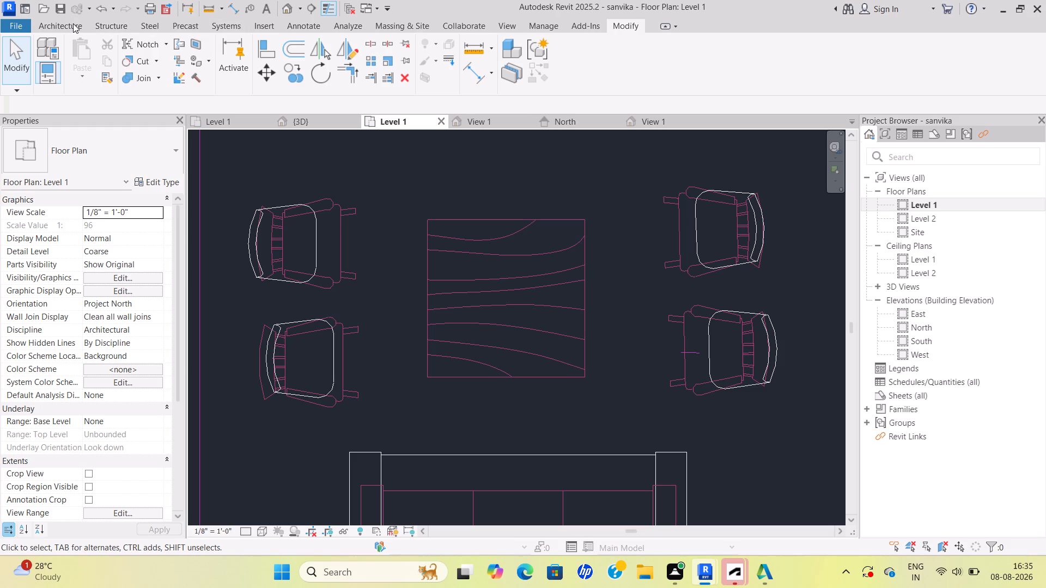
left_click(73, 23)
left_click(158, 75)
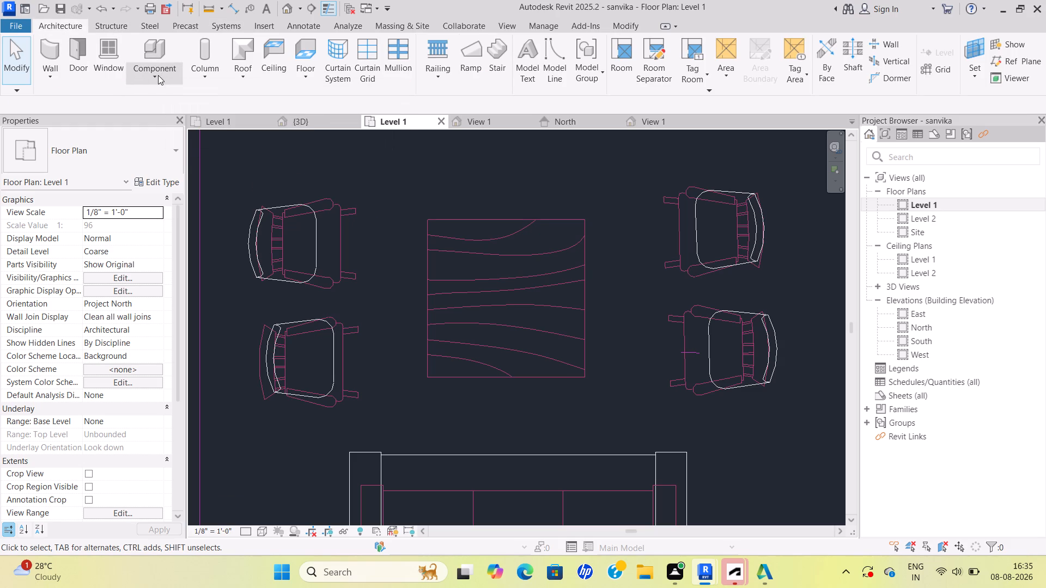
left_click(188, 96)
scroll(483, 28, "down", 1)
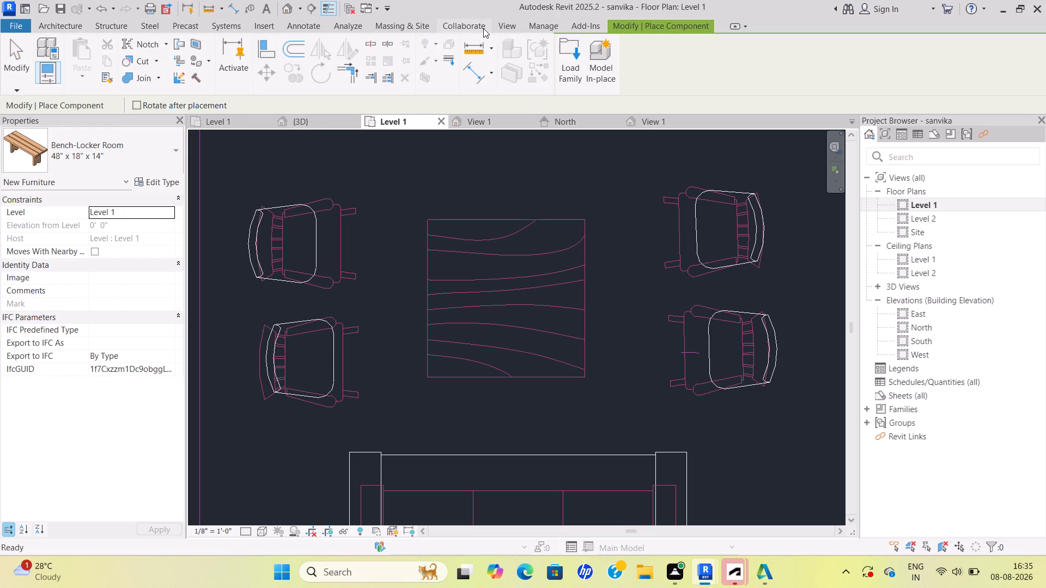
middle_click_drag(429, 53, 433, 94)
scroll(467, 67, "down", 2)
left_click(564, 59)
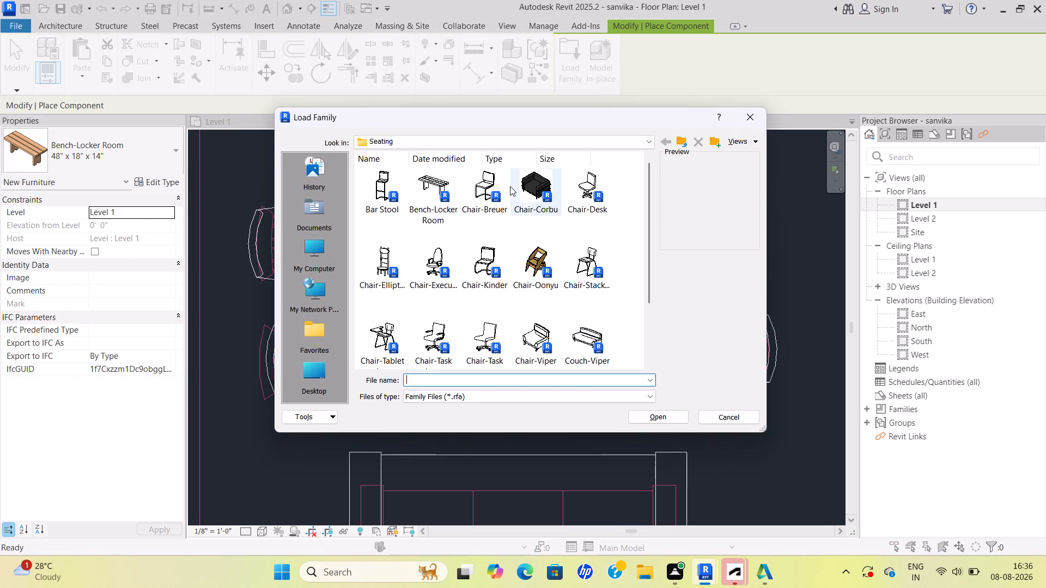
left_click(438, 177)
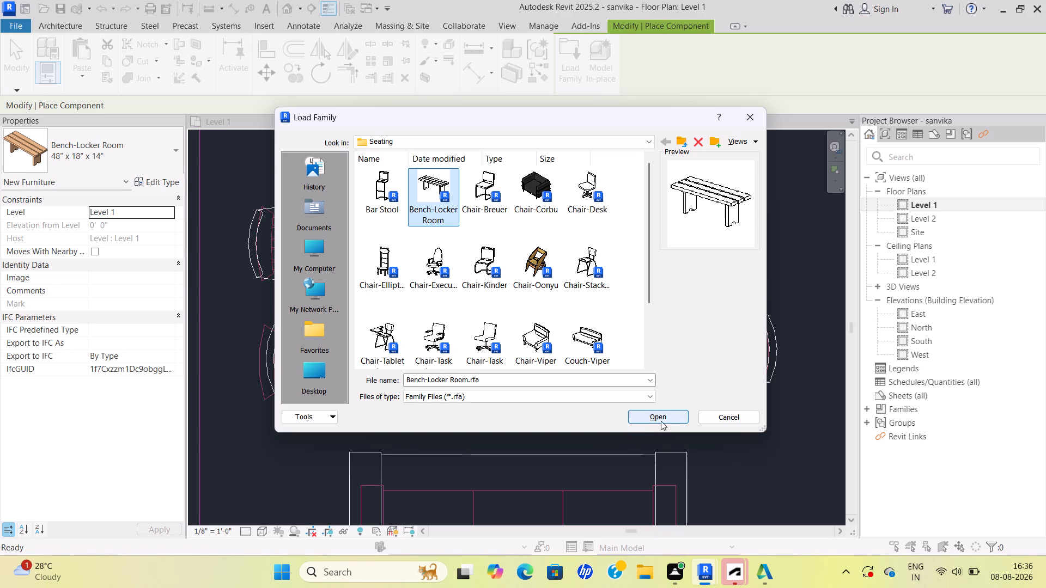
left_click(665, 416)
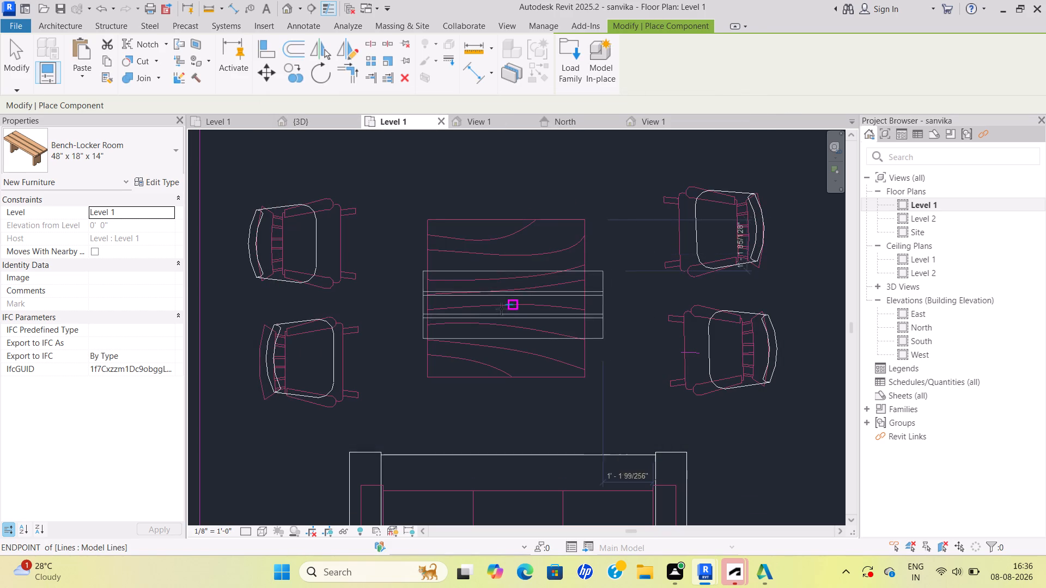
Place a 48" x 18" x 14" Bench-Locker Room bench, turned a quarter turn, straight across the grain of the waiting area's table.
key("space")
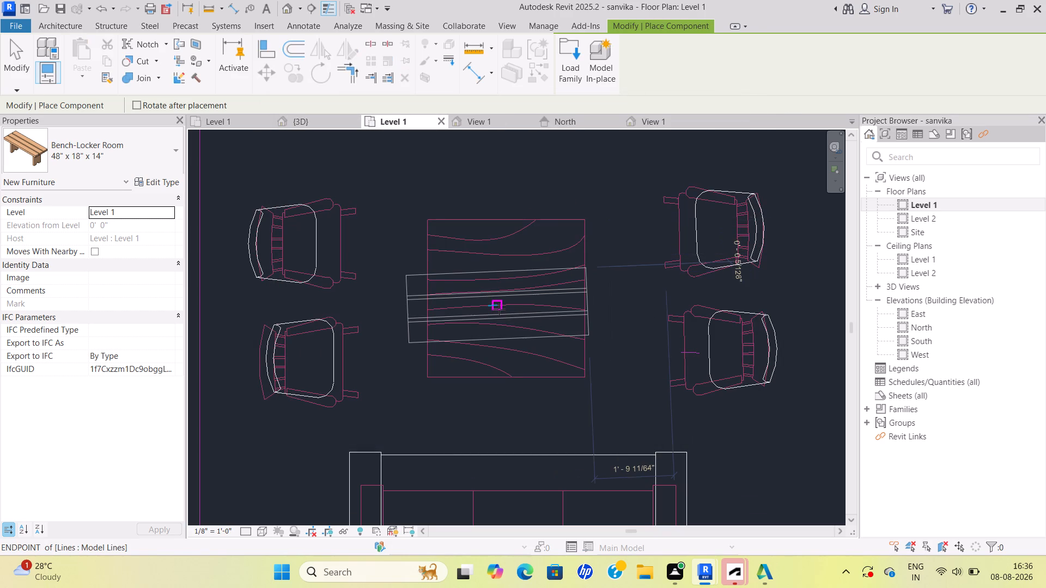
key("space")
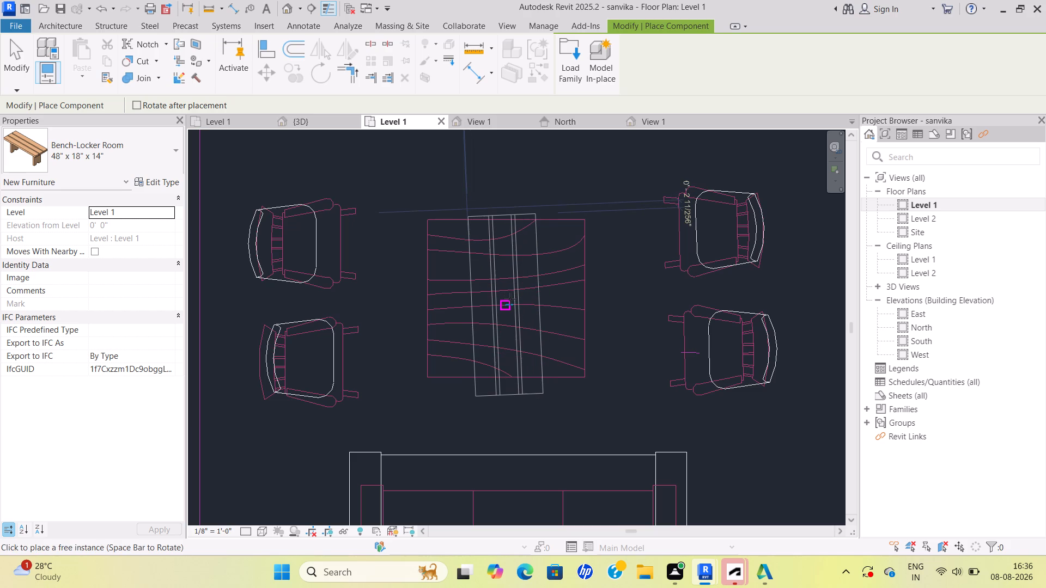
key("space")
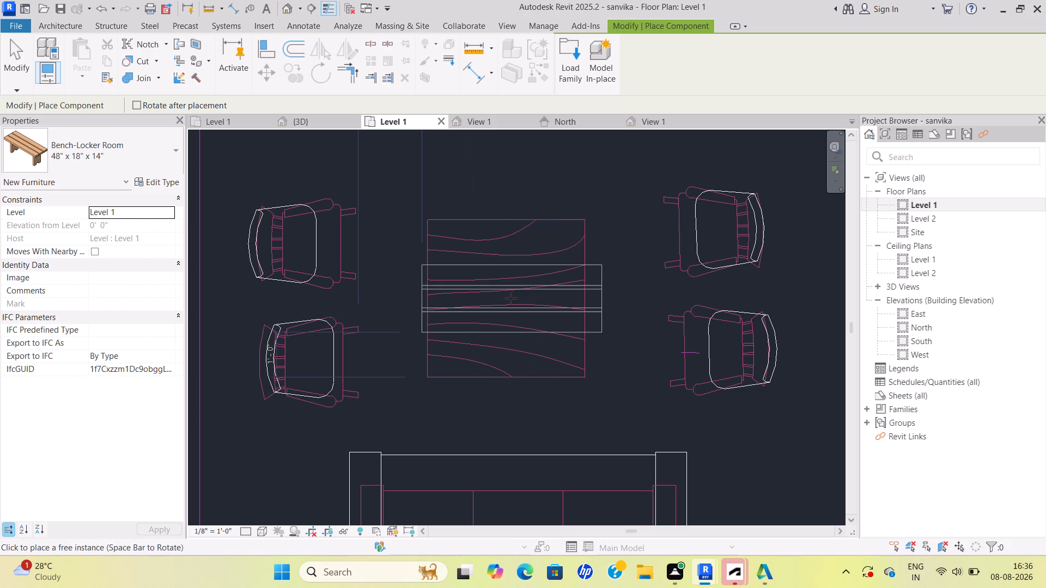
key("space")
left_click(510, 298)
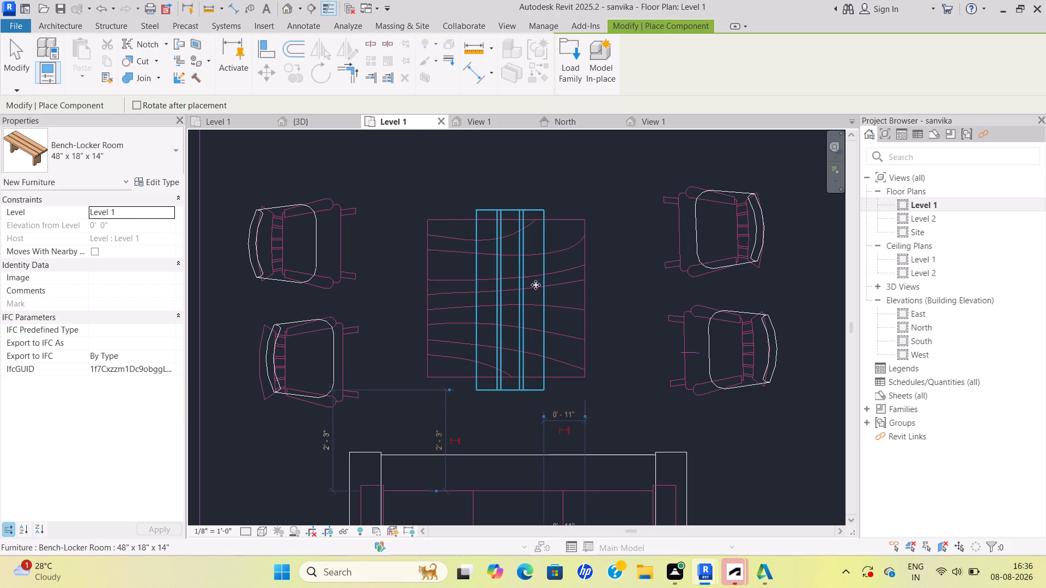
key("Escape")
scroll(619, 309, "down", 3)
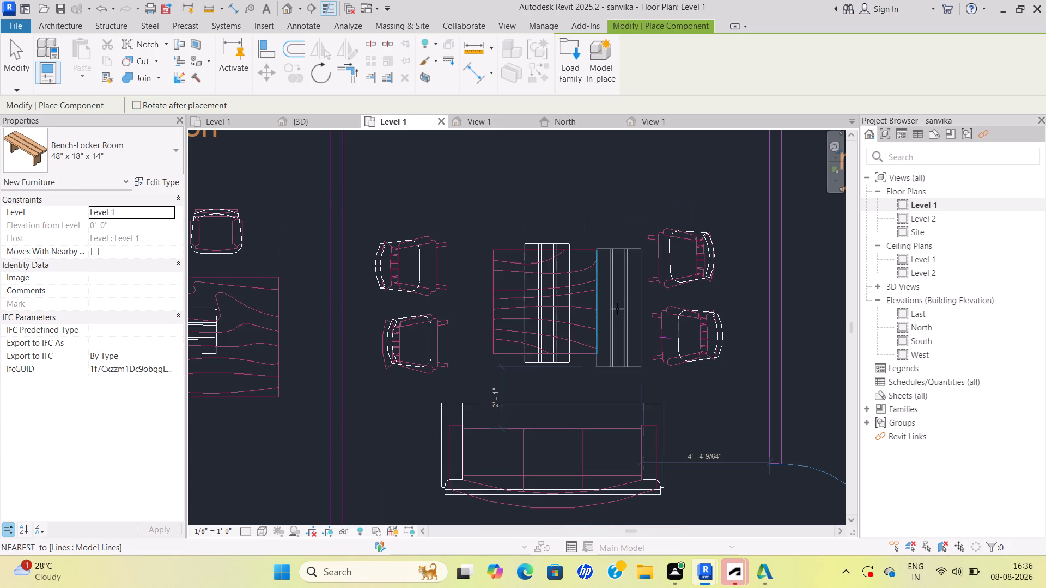
key("Escape")
key("Escape")
Examine the Level 1 furniture layout from the waiting area and reception down to the conference room, h.r room and pantry.
scroll(454, 314, "down", 7)
middle_click_drag(453, 311, 536, 285)
scroll(576, 336, "down", 4)
middle_click_drag(573, 333, 555, 271)
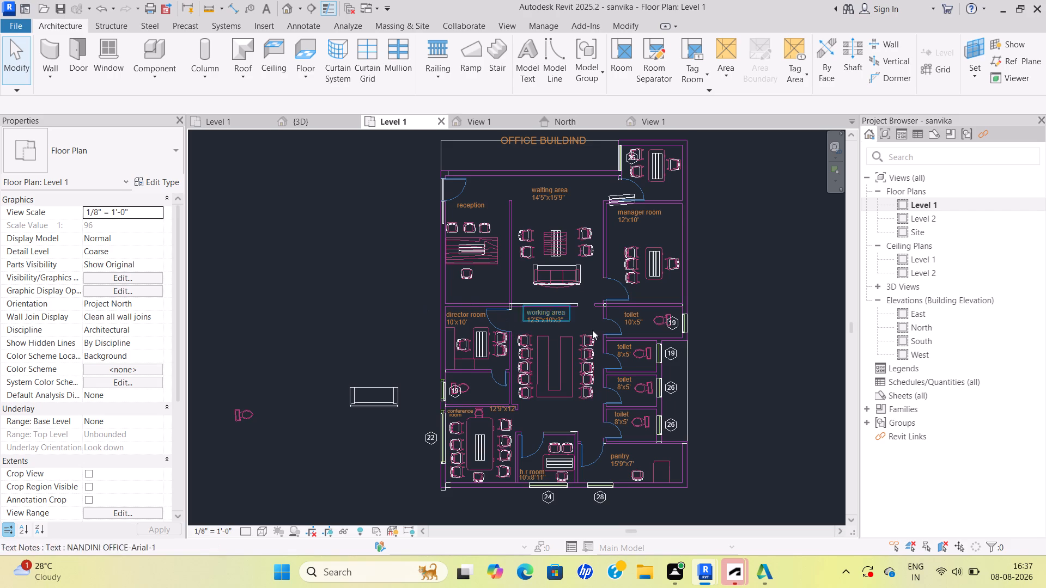
scroll(613, 310, "up", 8)
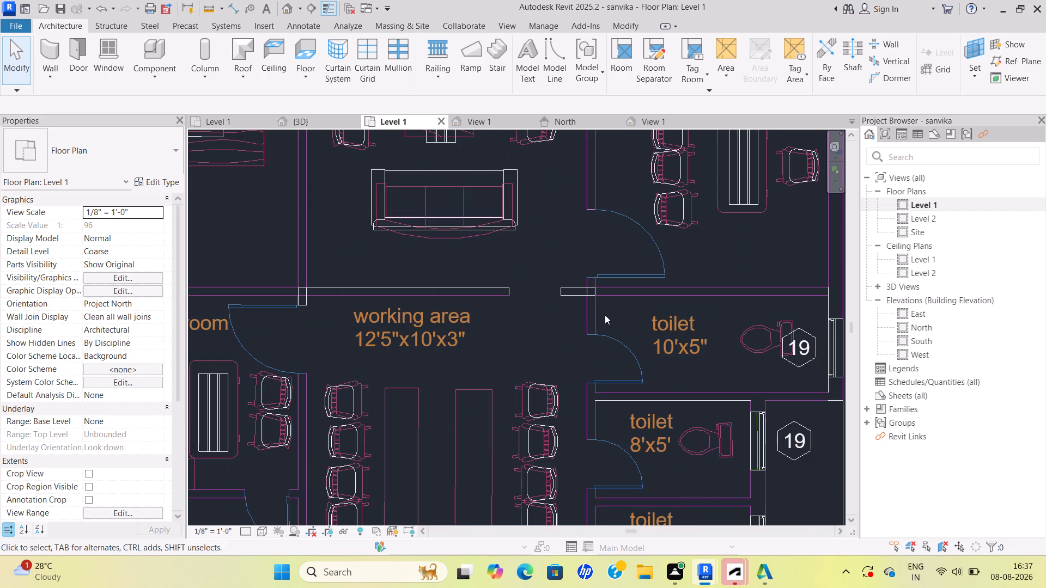
scroll(592, 316, "down", 7)
middle_click_drag(582, 281, 567, 360)
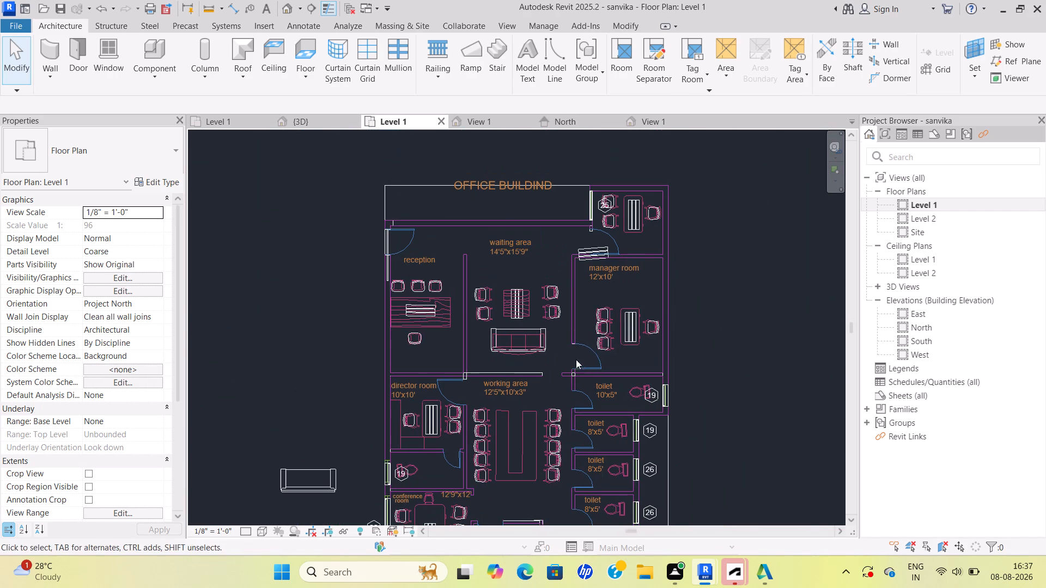
middle_click_drag(450, 394, 515, 323)
middle_click_drag(568, 432, 576, 390)
scroll(599, 453, "up", 8)
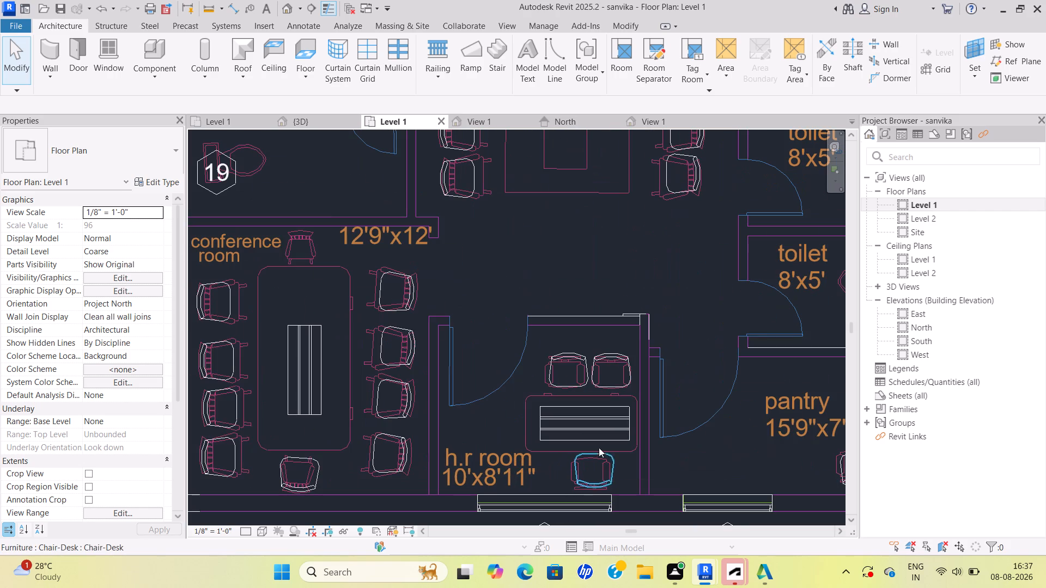
scroll(644, 413, "down", 4)
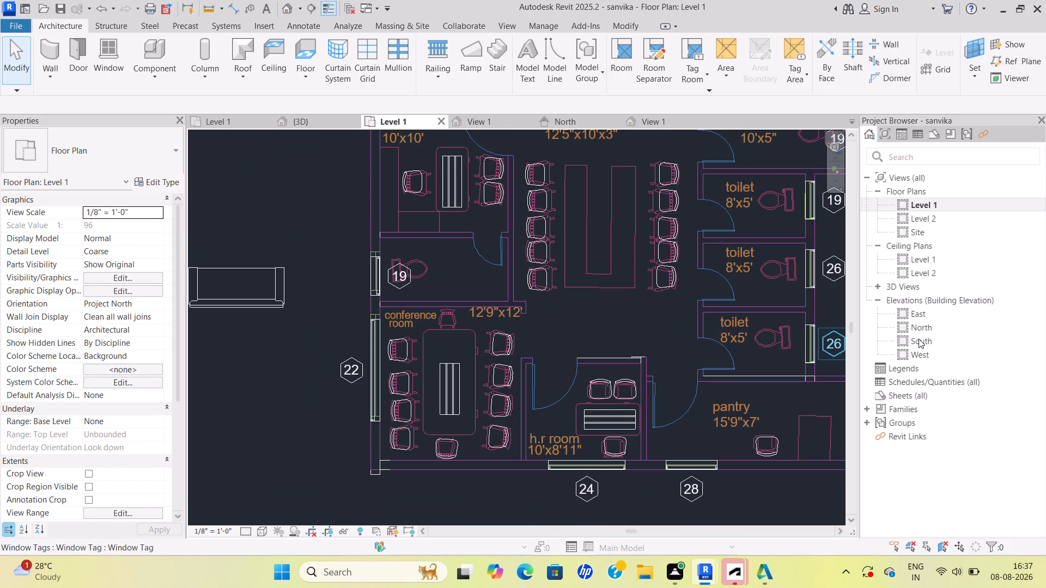
Review the building in the South elevation, the Level 1 plan, the 3D view and the North elevation.
left_click(919, 339)
double_click(919, 339)
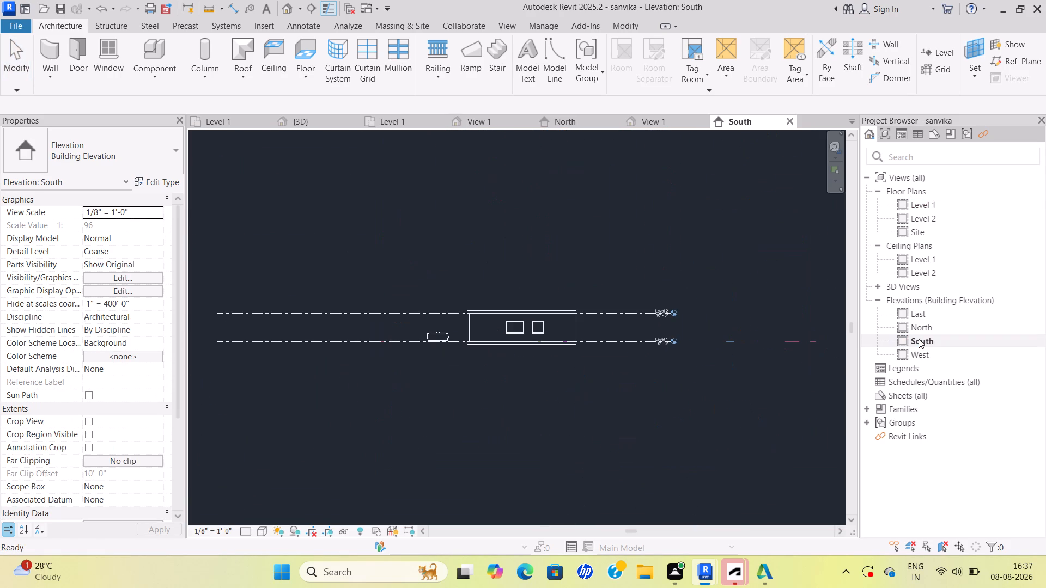
double_click(940, 200)
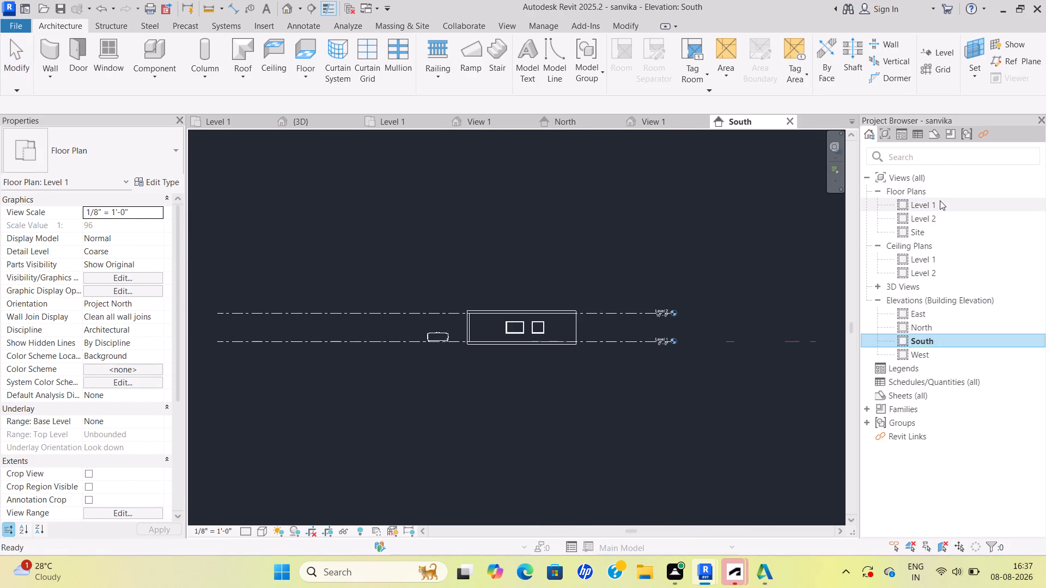
scroll(752, 313, "down", 2)
middle_click_drag(737, 314, 710, 318)
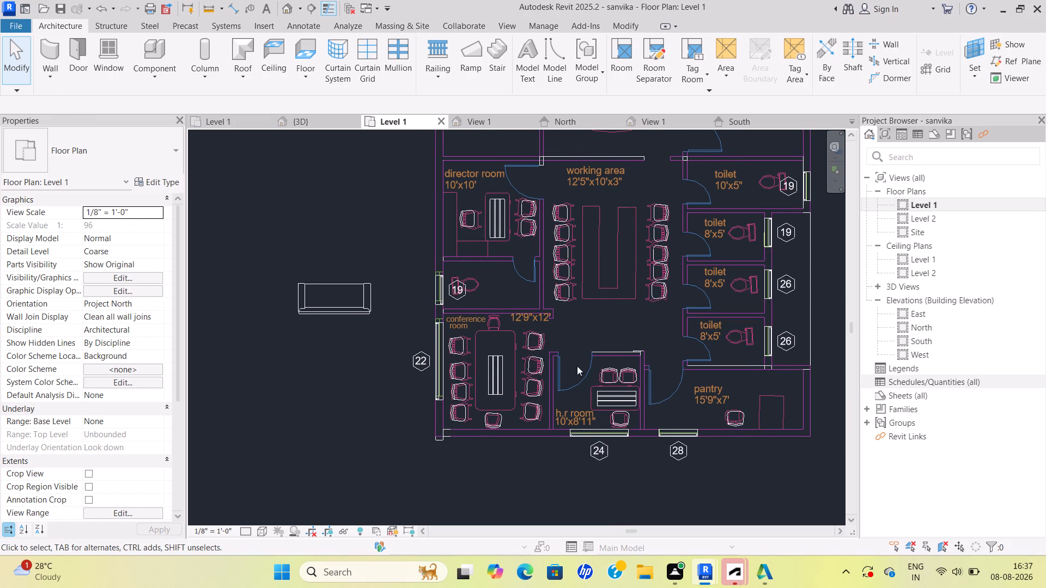
scroll(598, 342, "down", 3)
middle_click_drag(593, 347, 505, 413)
left_click(337, 122)
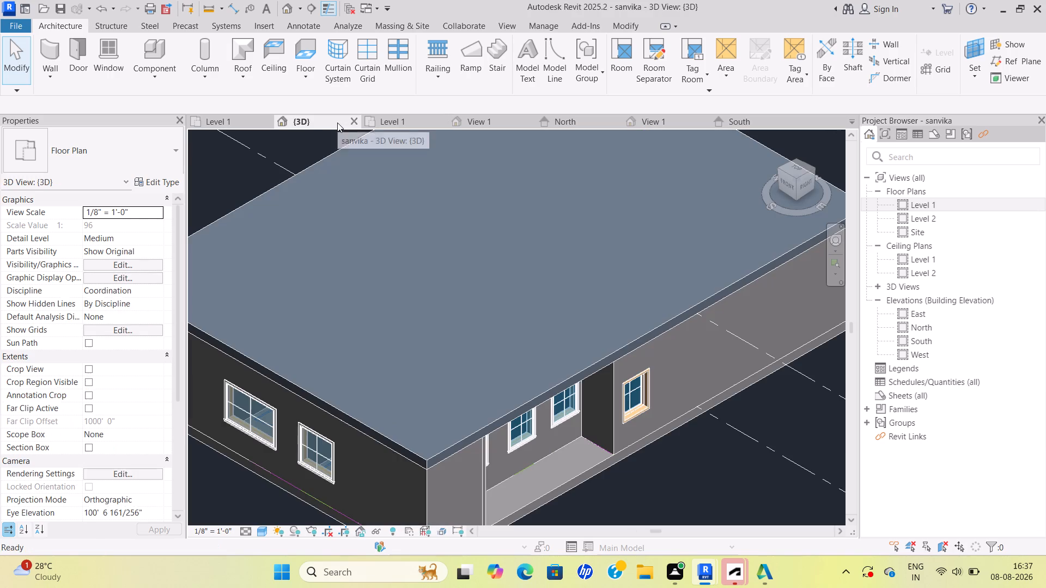
double_click(933, 205)
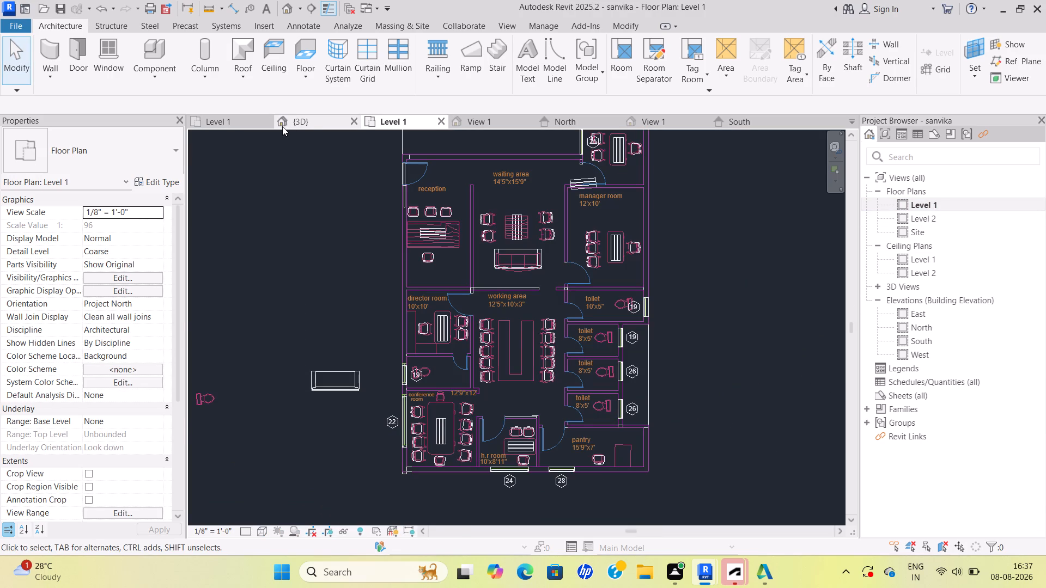
left_click(282, 126)
scroll(823, 330, "down", 1)
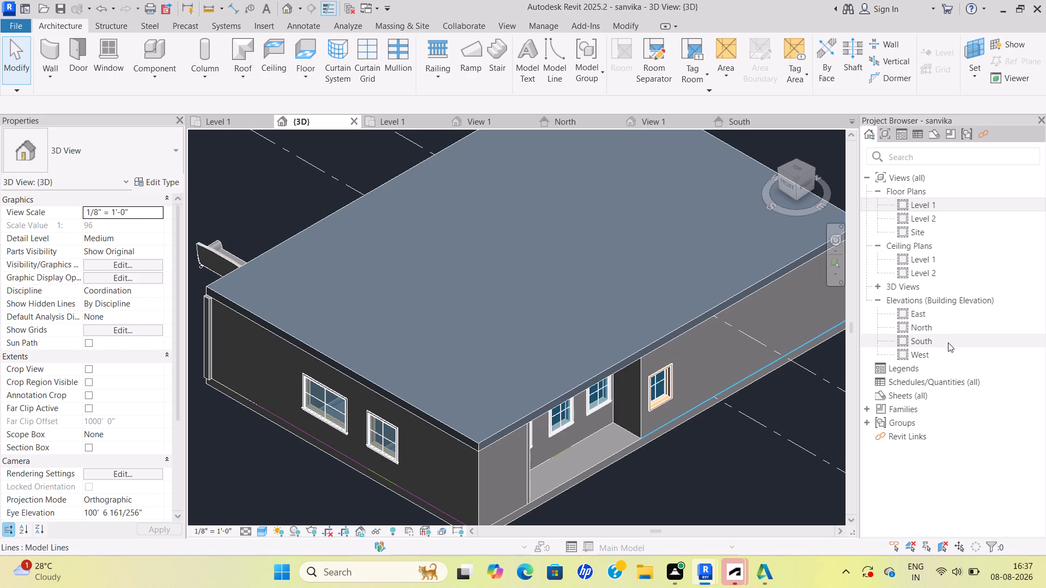
scroll(948, 338, "down", 1)
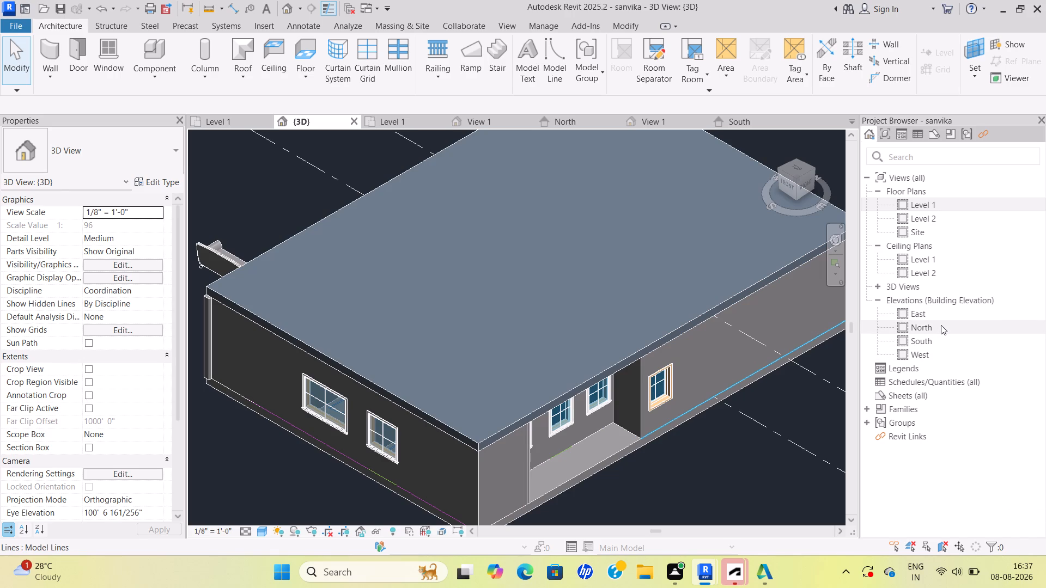
left_click(941, 325)
left_click(941, 325)
scroll(604, 377, "down", 2)
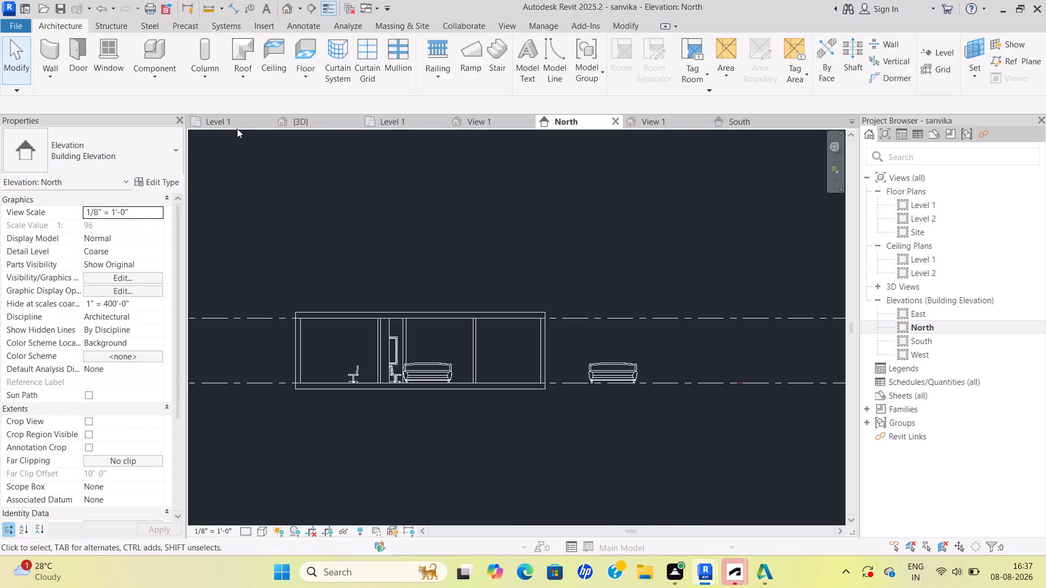
Examine the building's exterior in the 3D view, including the roof, the side walls and the windows around the entrance recess.
left_click(301, 122)
scroll(472, 320, "down", 3)
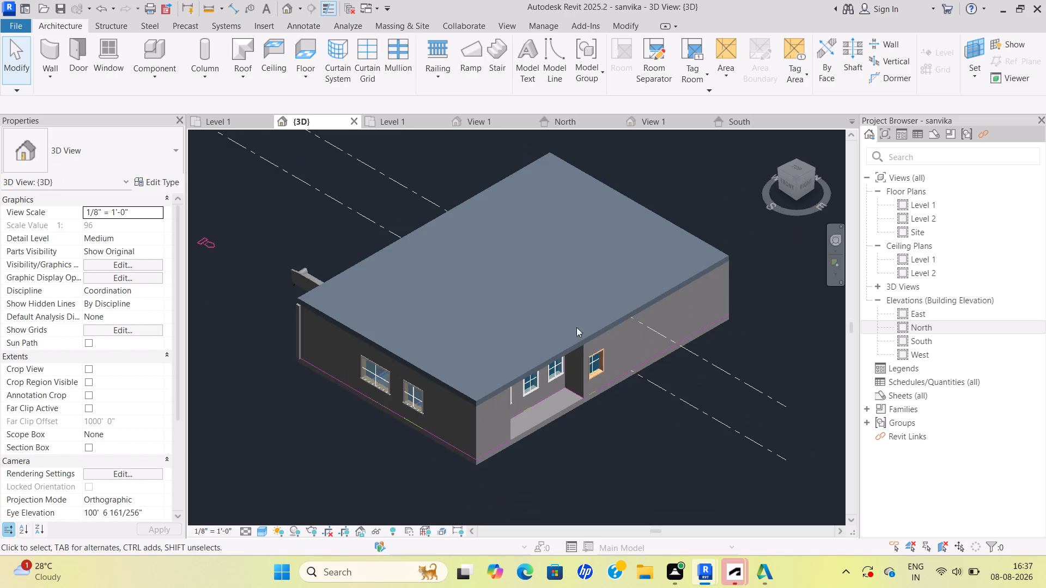
scroll(569, 336, "down", 1)
middle_click_drag(569, 336, 478, 316)
scroll(533, 342, "up", 3)
scroll(518, 333, "down", 1)
middle_click_drag(518, 333, 570, 375)
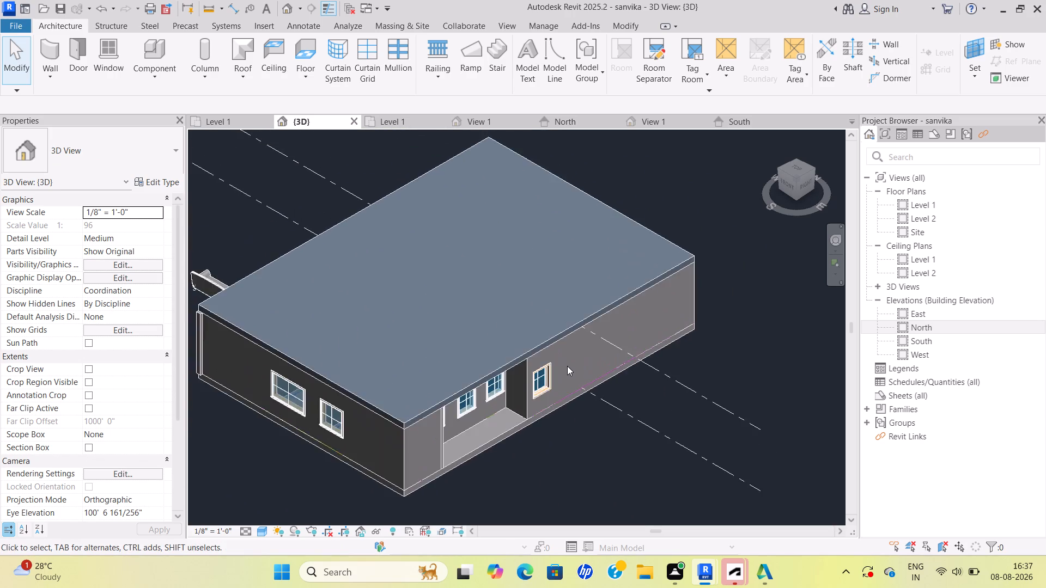
scroll(566, 359, "up", 7)
scroll(565, 358, "down", 1)
scroll(565, 358, "up", 5)
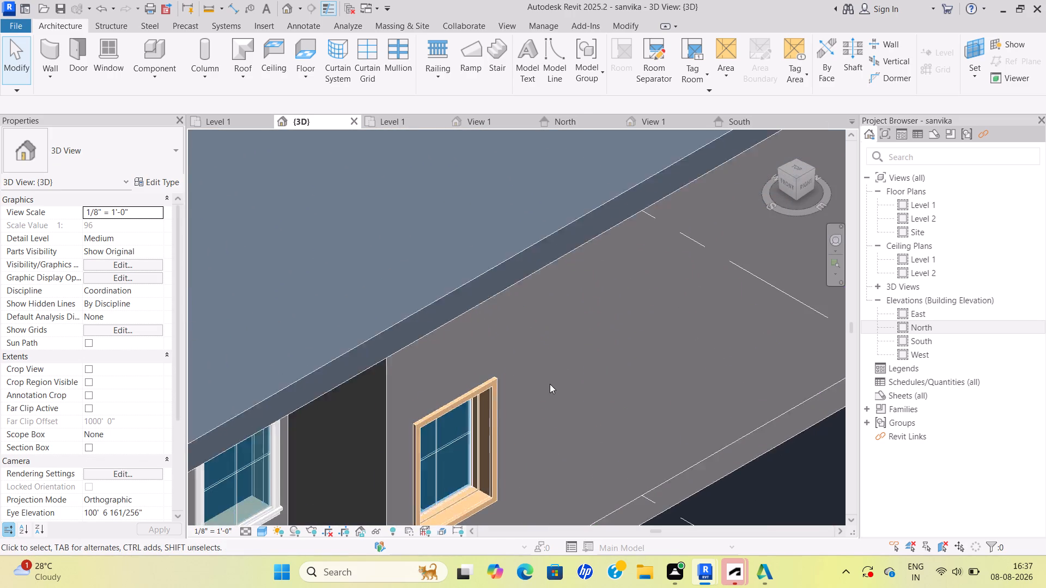
scroll(550, 384, "down", 10)
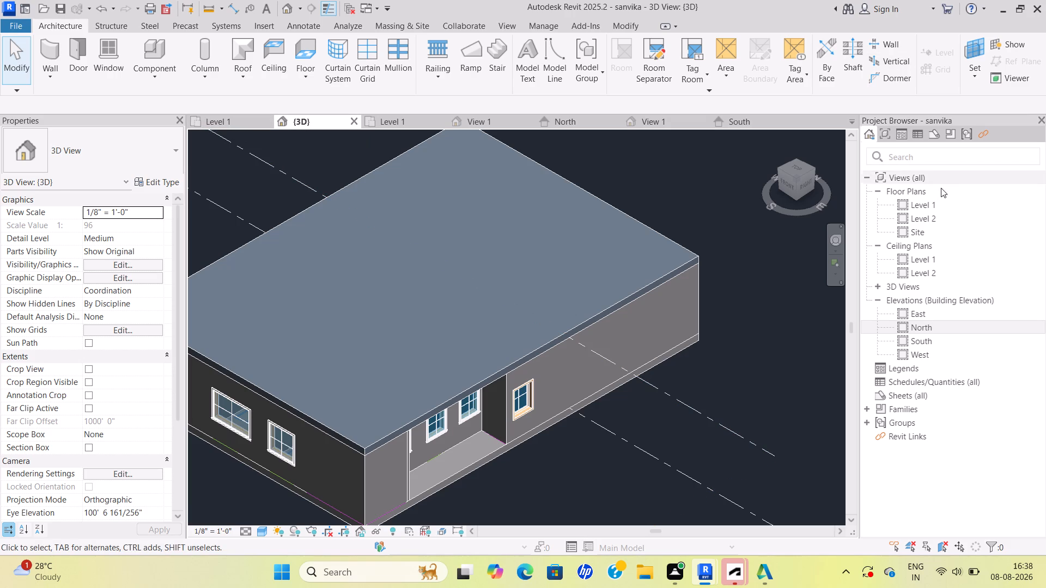
Examine the furniture layout of the director room and the working area on the Level 1 floor plan.
double_click(938, 202)
scroll(469, 289, "down", 2)
middle_click_drag(469, 289, 492, 332)
scroll(493, 324, "up", 3)
middle_click_drag(490, 319, 466, 255)
scroll(457, 352, "up", 3)
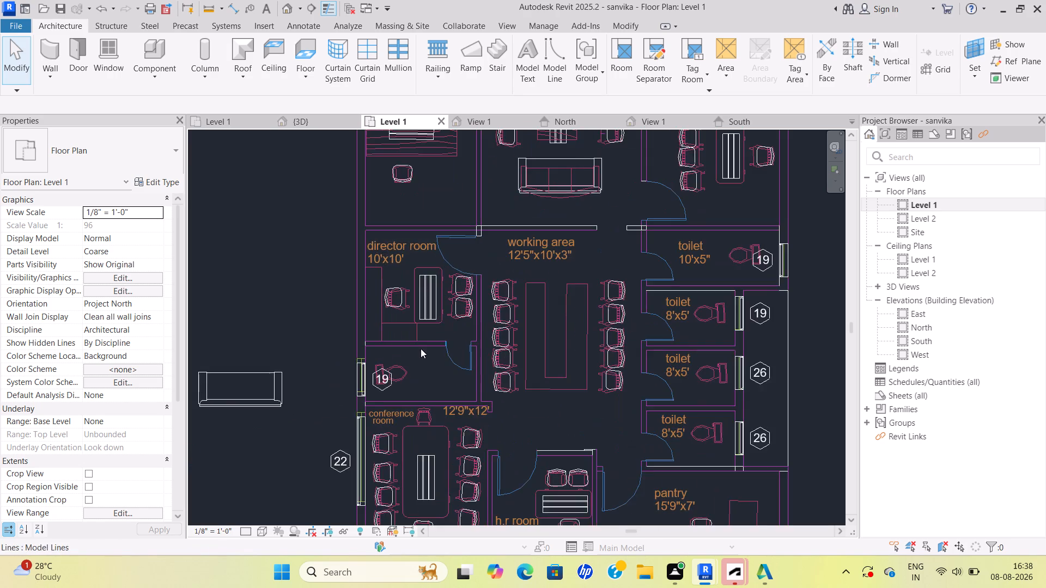
scroll(419, 348, "down", 1)
middle_click_drag(418, 347, 492, 366)
scroll(460, 335, "up", 9)
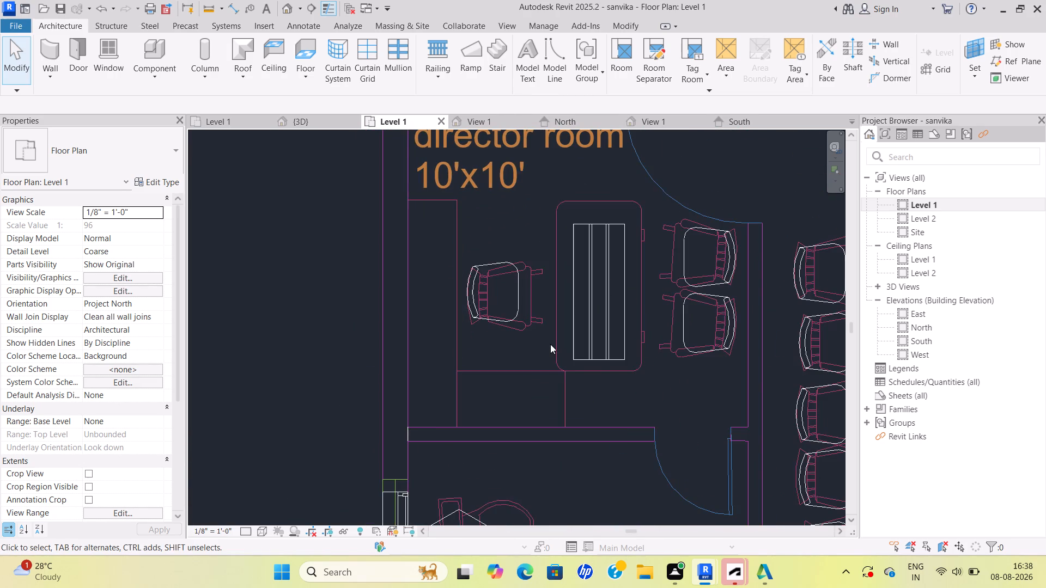
scroll(550, 344, "down", 4)
middle_click_drag(550, 344, 463, 336)
scroll(583, 337, "down", 2)
middle_click_drag(583, 337, 570, 358)
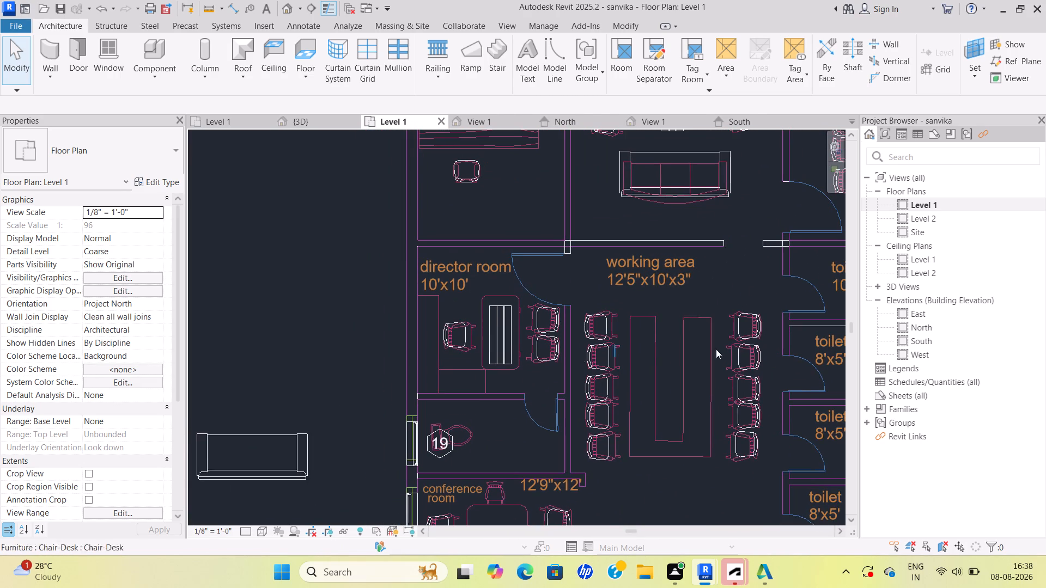
middle_click_drag(682, 349, 616, 348)
scroll(627, 342, "up", 3)
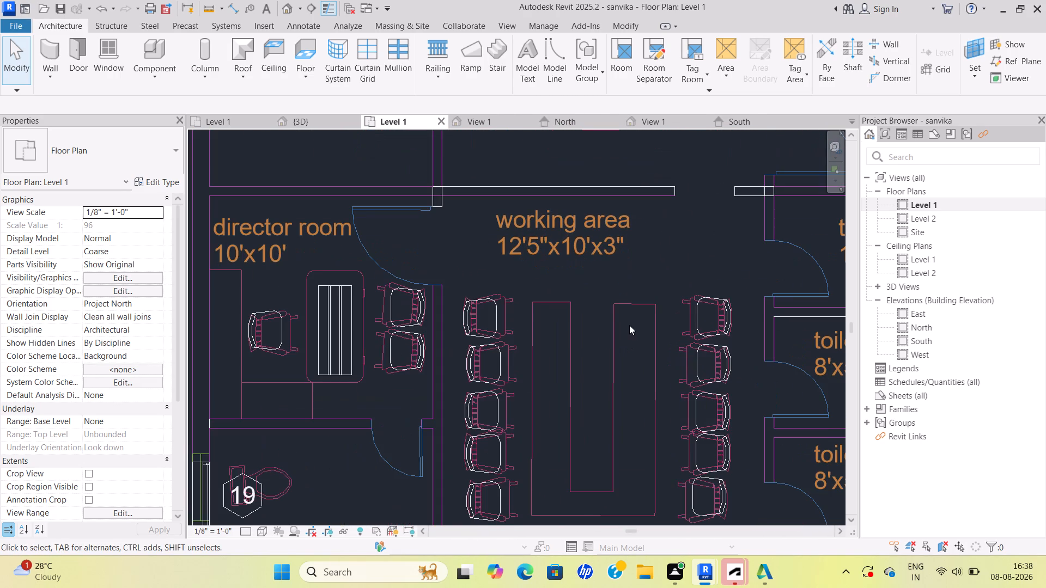
Start placing a component and load the Bench-Locker Room family from the Seating folder.
scroll(633, 330, "down", 4)
middle_click_drag(633, 330, 619, 307)
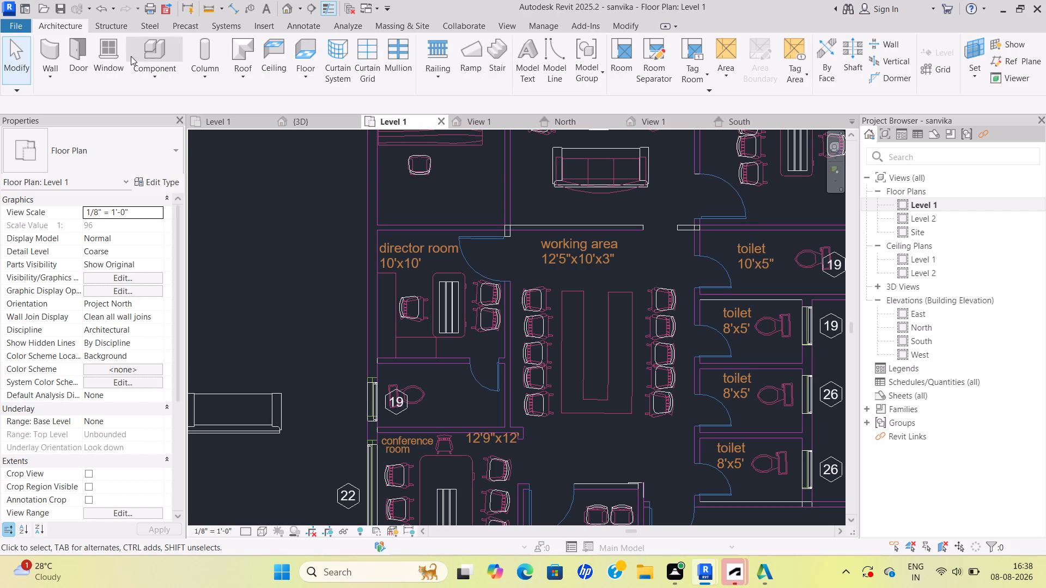
left_click(151, 73)
left_click(177, 94)
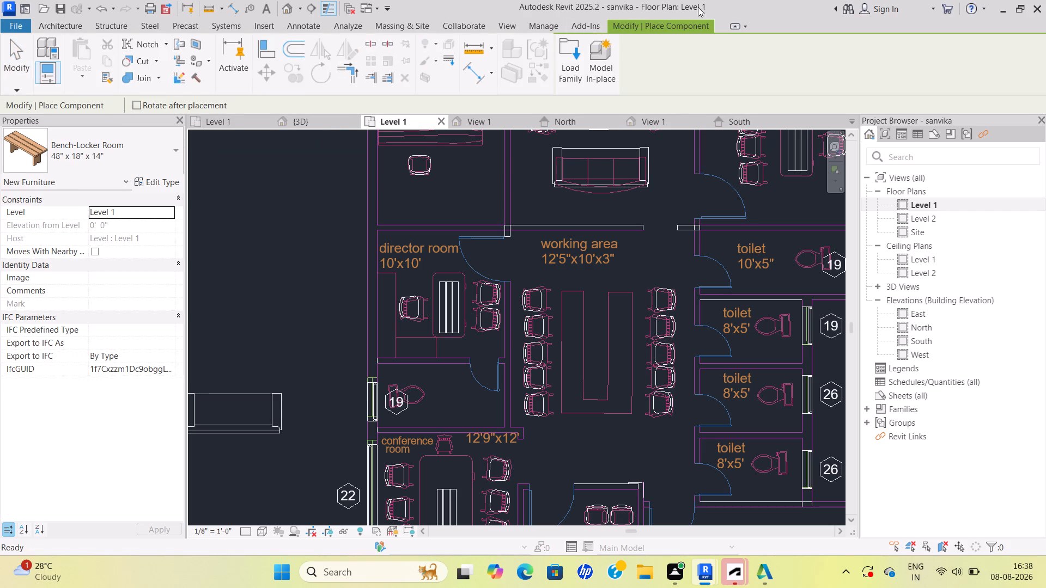
left_click(578, 70)
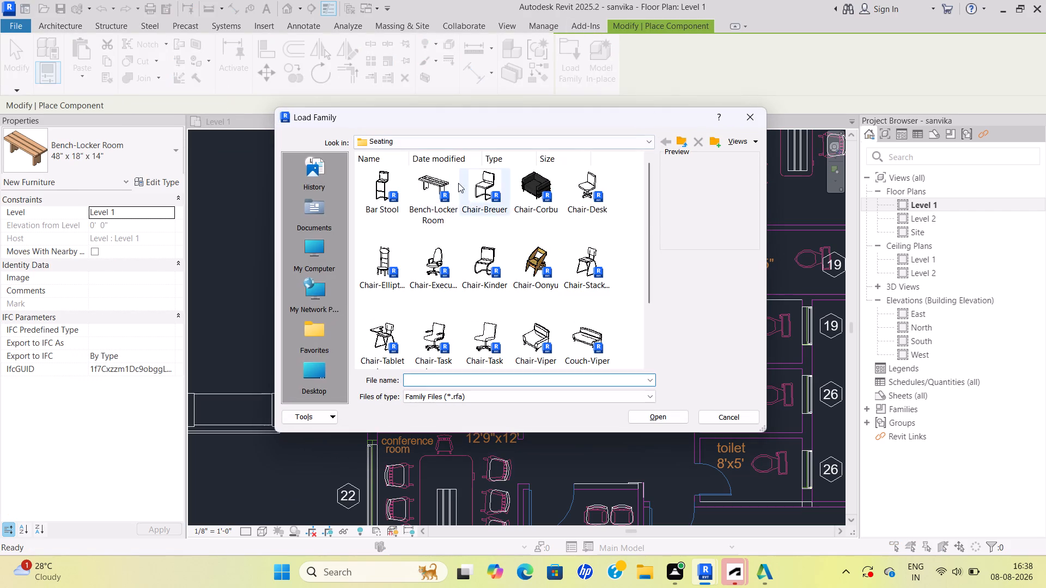
left_click(428, 176)
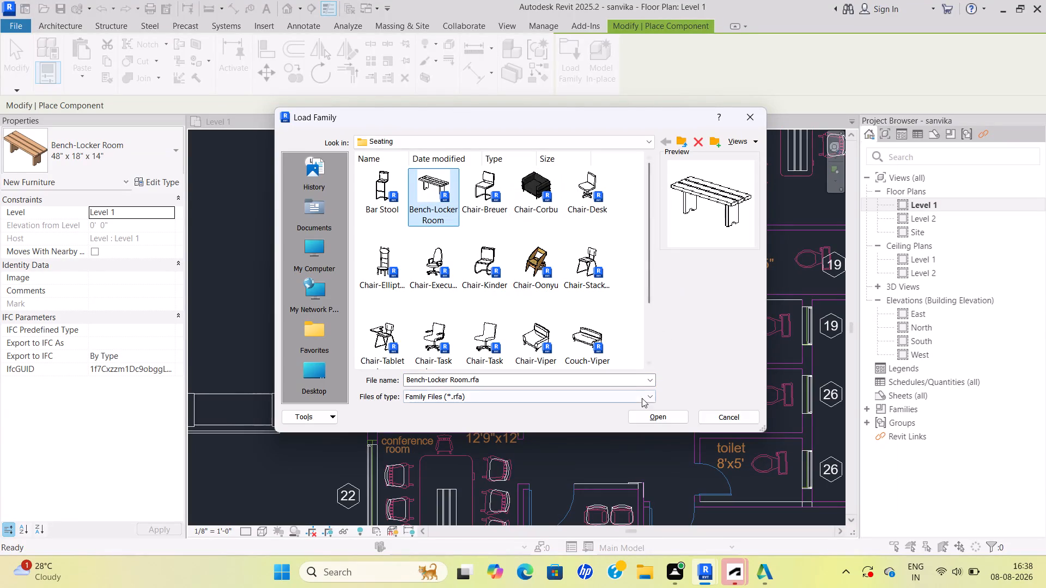
left_click(658, 411)
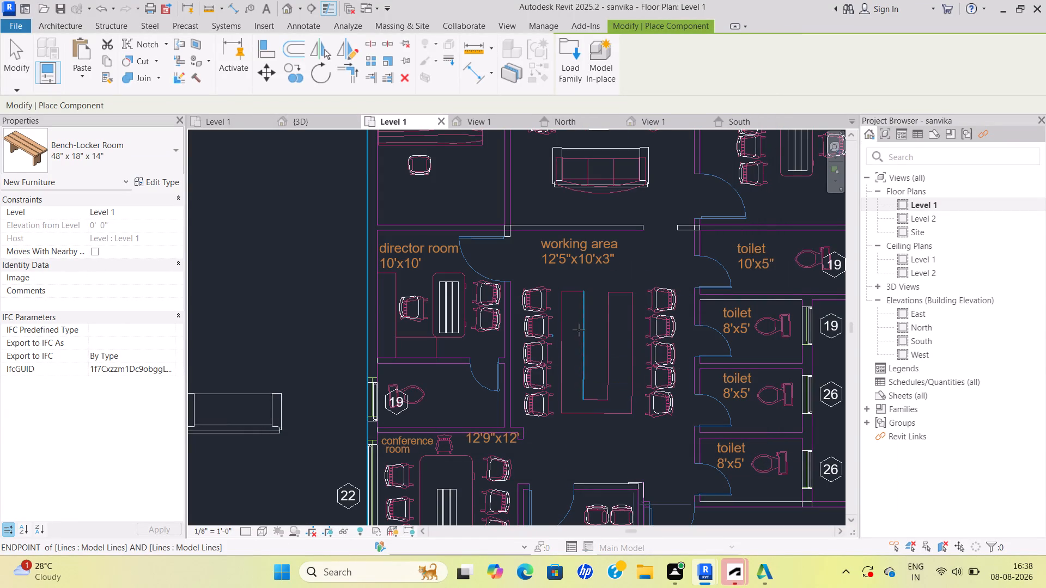
Place two 48" x 18" x 14" benches vertically, end to end, along the left leg of the U-shaped working area table.
key("space")
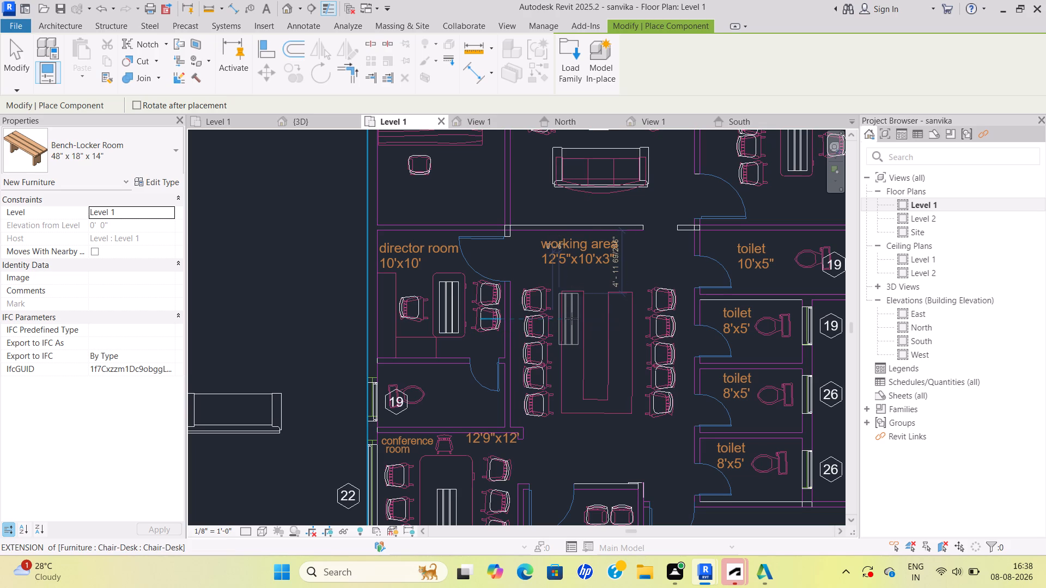
left_click(572, 318)
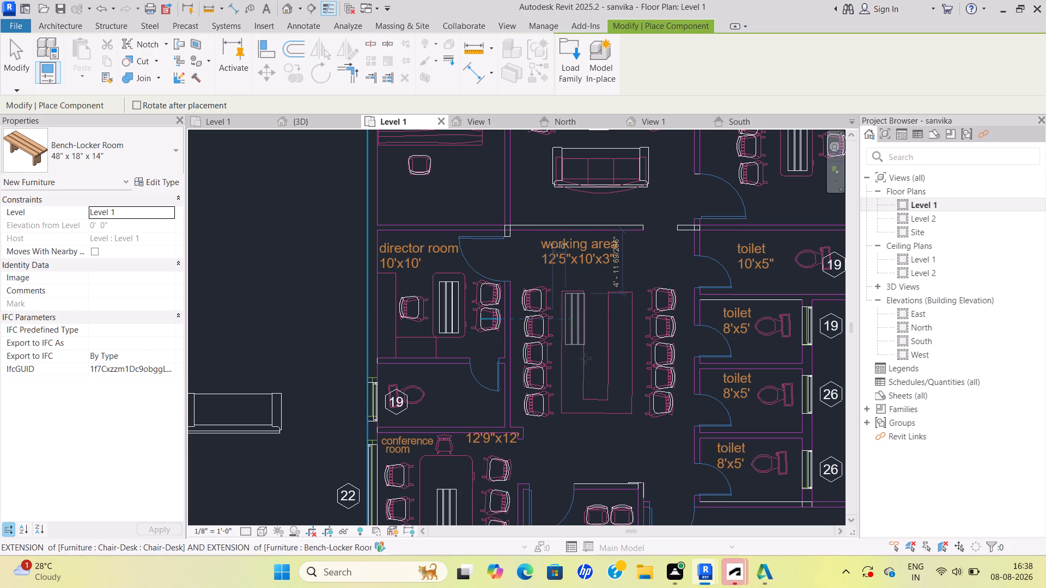
left_click_drag(481, 358, 597, 311)
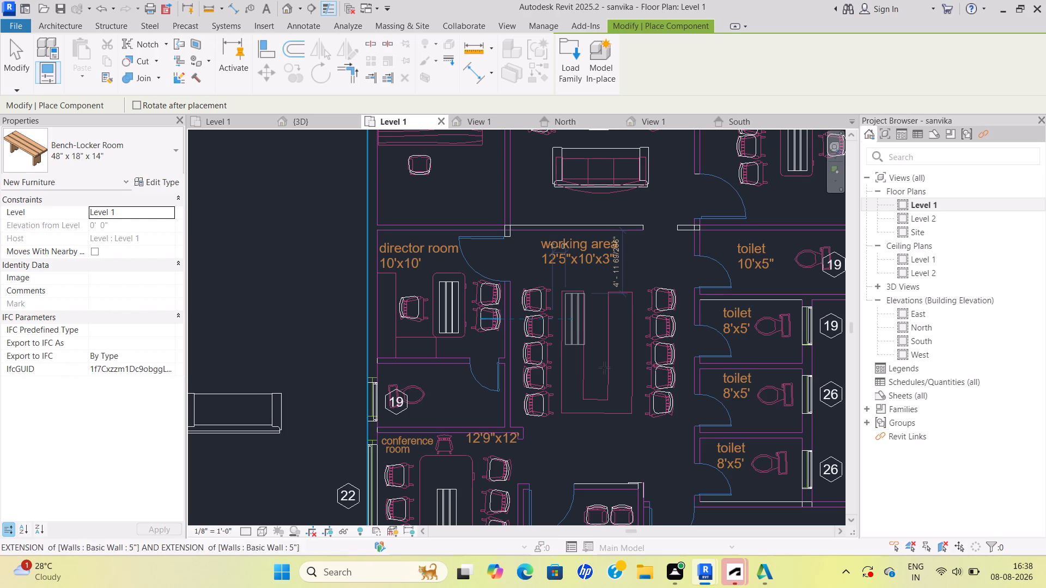
left_click(570, 372)
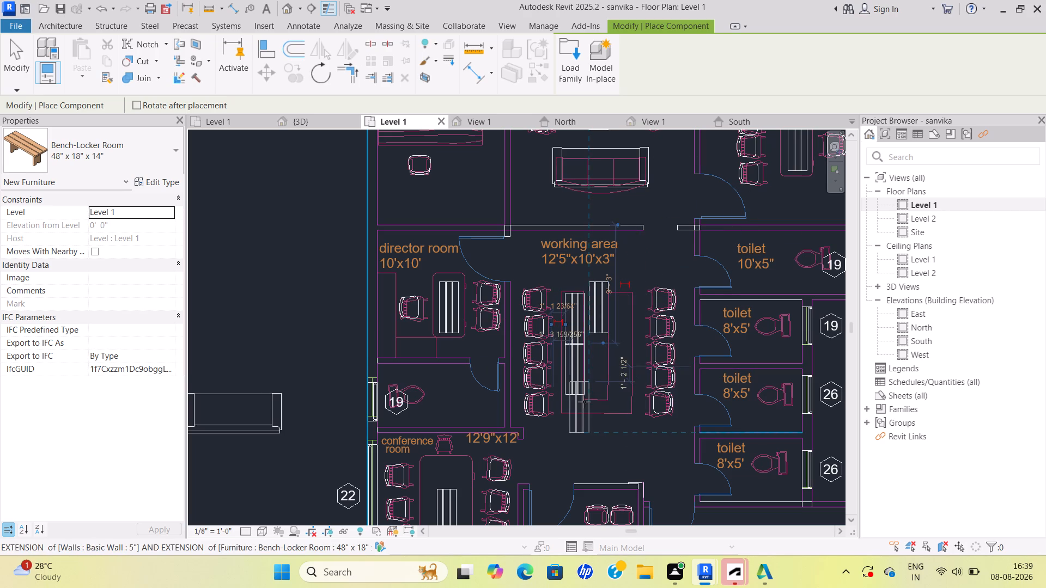
Rotate the bench to horizontal and place it across the base of the U-shaped working area table.
key("space")
key("space")
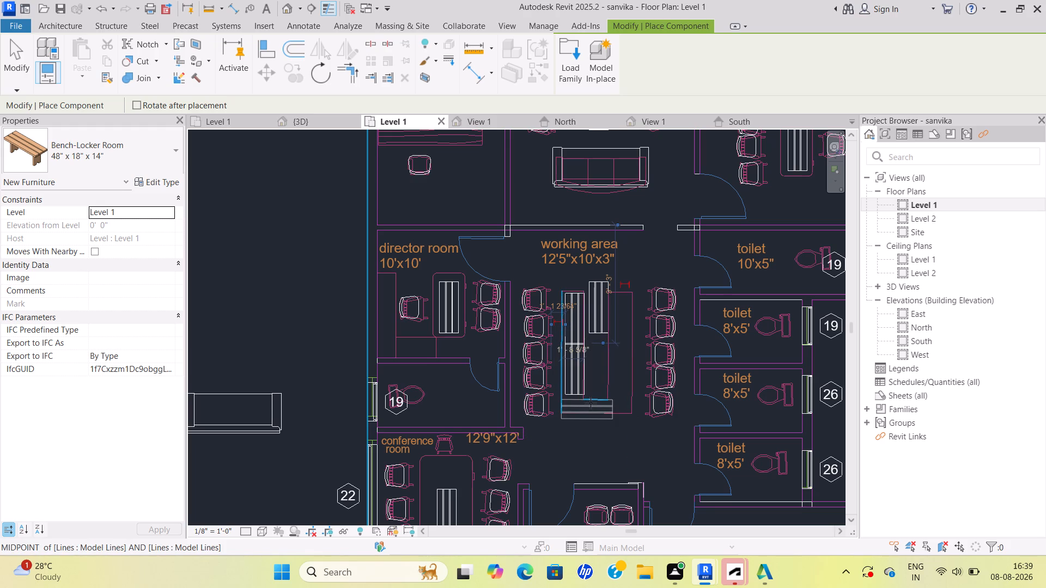
scroll(592, 402, "up", 4)
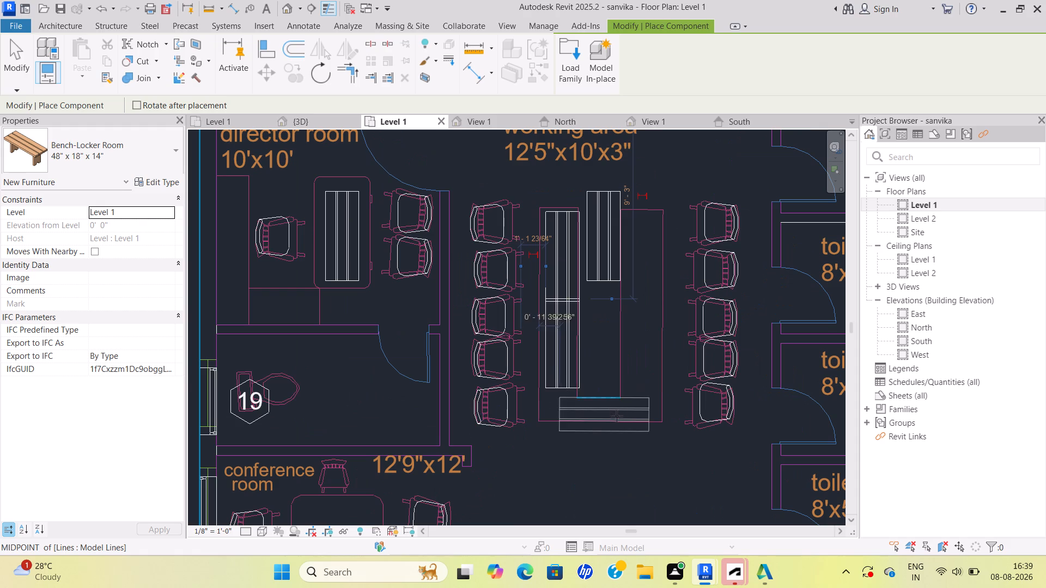
left_click(627, 408)
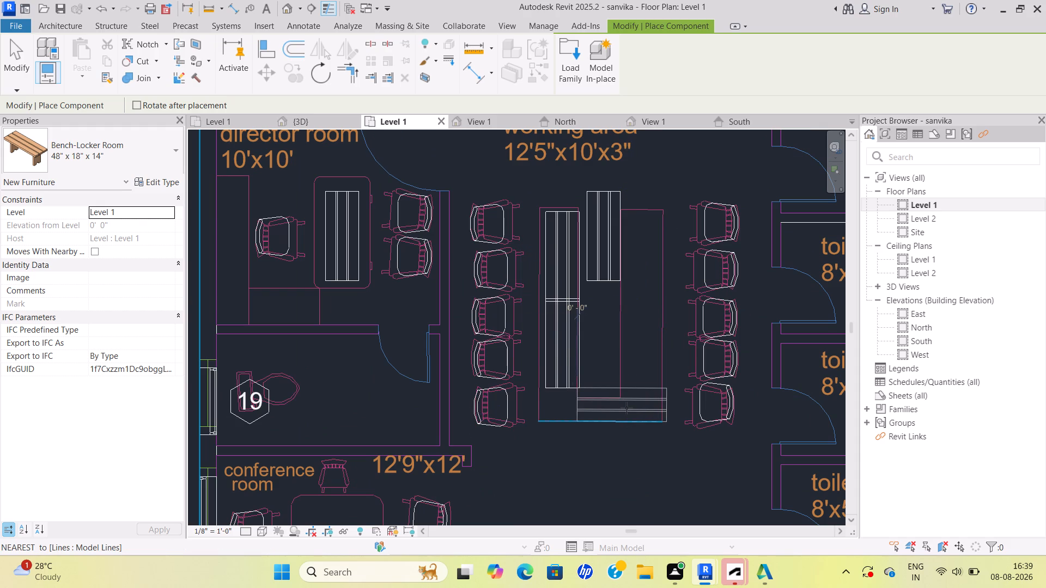
Rotate the bench back to vertical and place two end to end along the right leg of the working area table.
key("space")
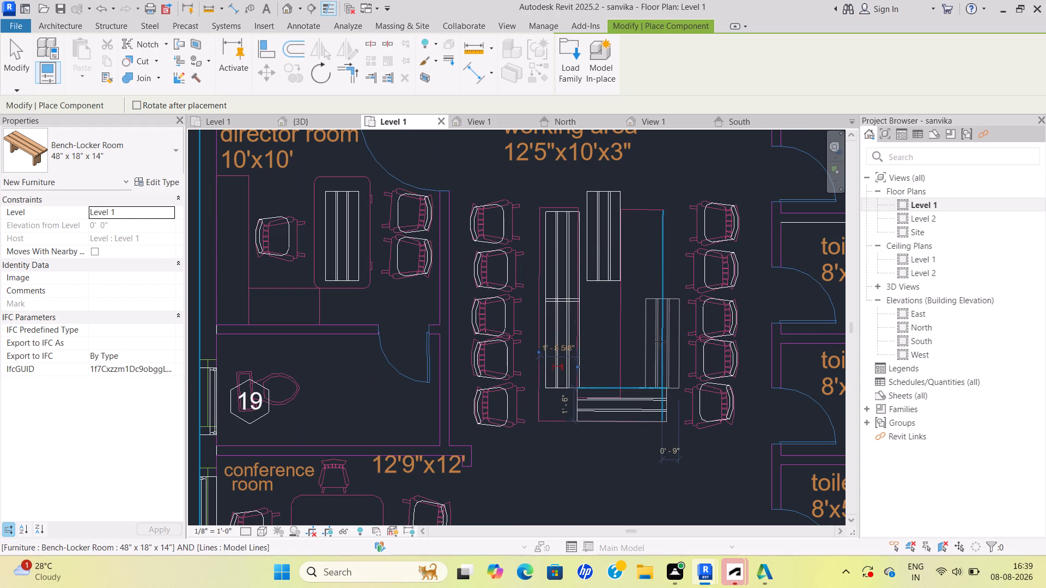
left_click(660, 341)
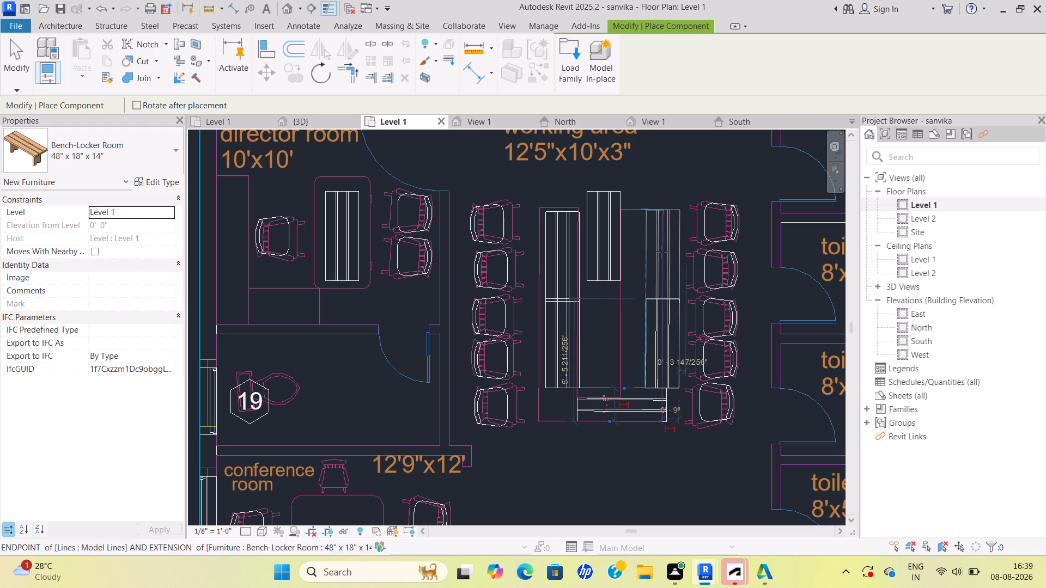
left_click(662, 252)
key("Escape")
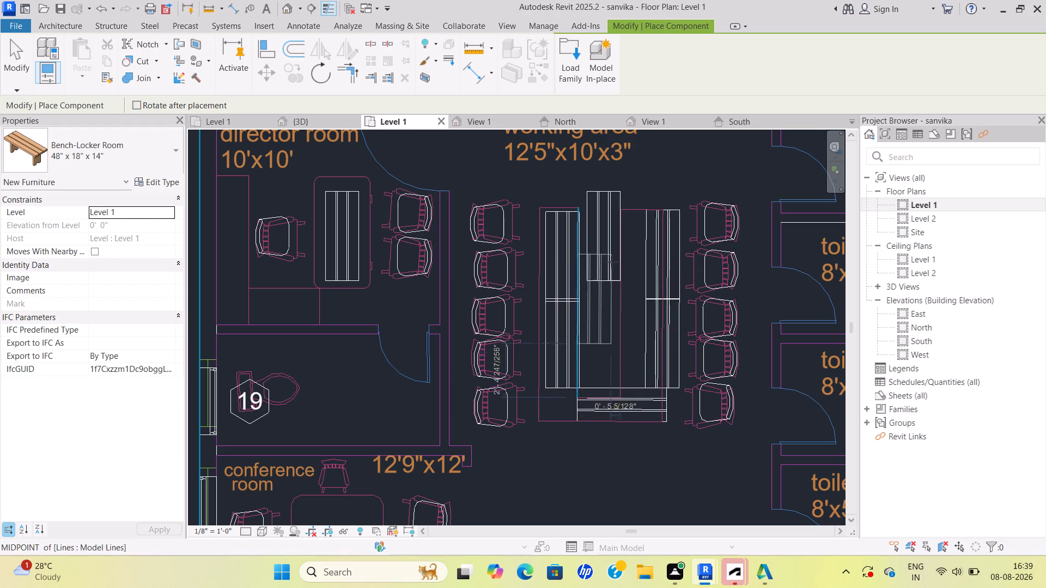
key("Escape")
Delete the stray vertical bench between the two legs of the working area table.
scroll(610, 273, "up", 3)
left_click(607, 273)
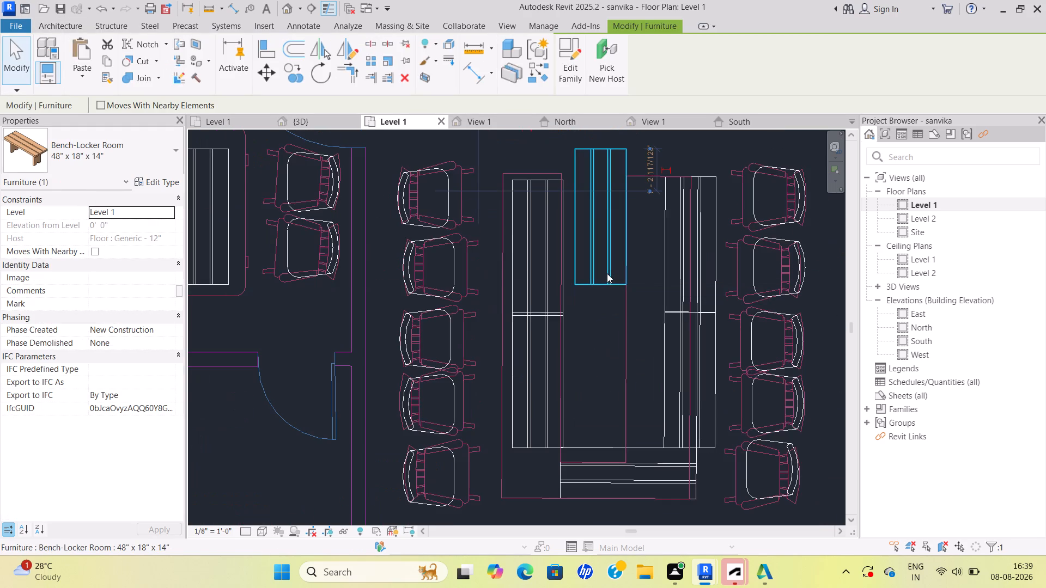
key("Delete")
Examine the furniture layout of the working area, the director room and the adjoining toilets on the Level 1 plan.
scroll(617, 282, "down", 9)
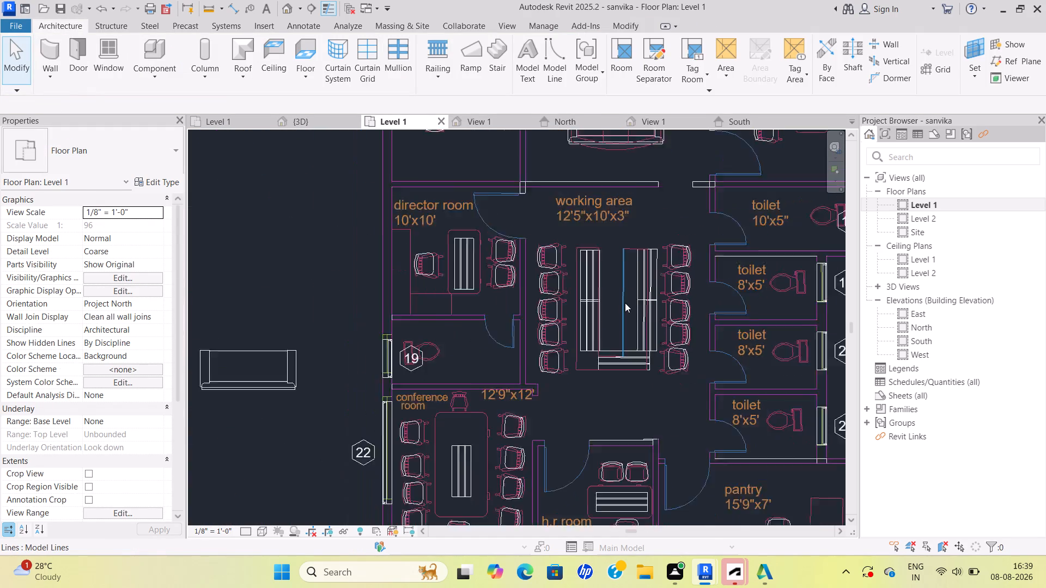
middle_click_drag(625, 303, 630, 285)
middle_click_drag(490, 267, 562, 321)
scroll(531, 309, "up", 6)
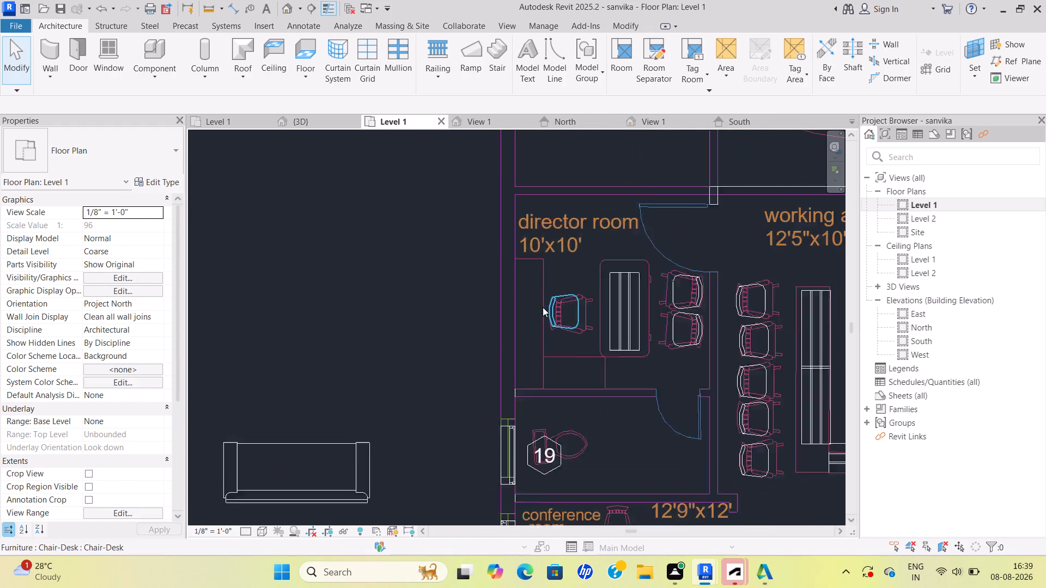
scroll(543, 307, "up", 1)
scroll(634, 326, "down", 2)
middle_click_drag(634, 326, 590, 320)
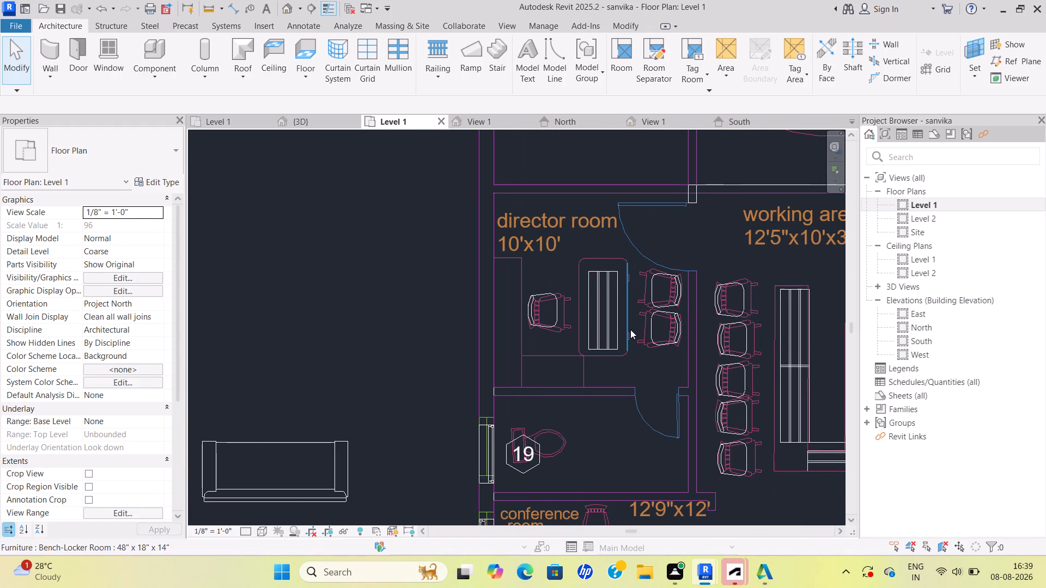
scroll(630, 329, "down", 2)
middle_click_drag(630, 329, 575, 330)
scroll(682, 335, "down", 2)
middle_click_drag(682, 335, 575, 334)
scroll(629, 341, "down", 3)
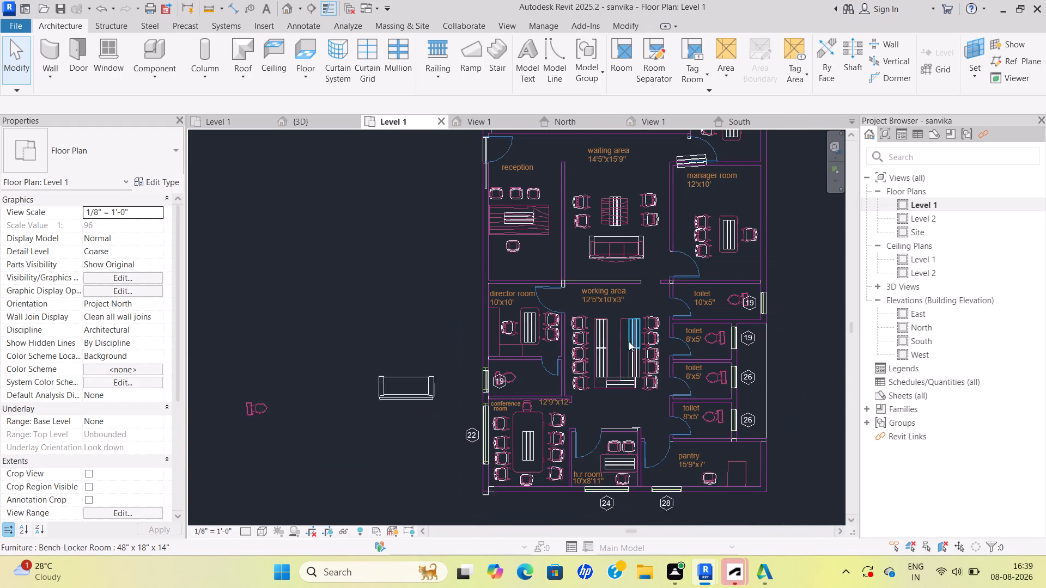
middle_click_drag(629, 341, 623, 322)
scroll(713, 376, "up", 8)
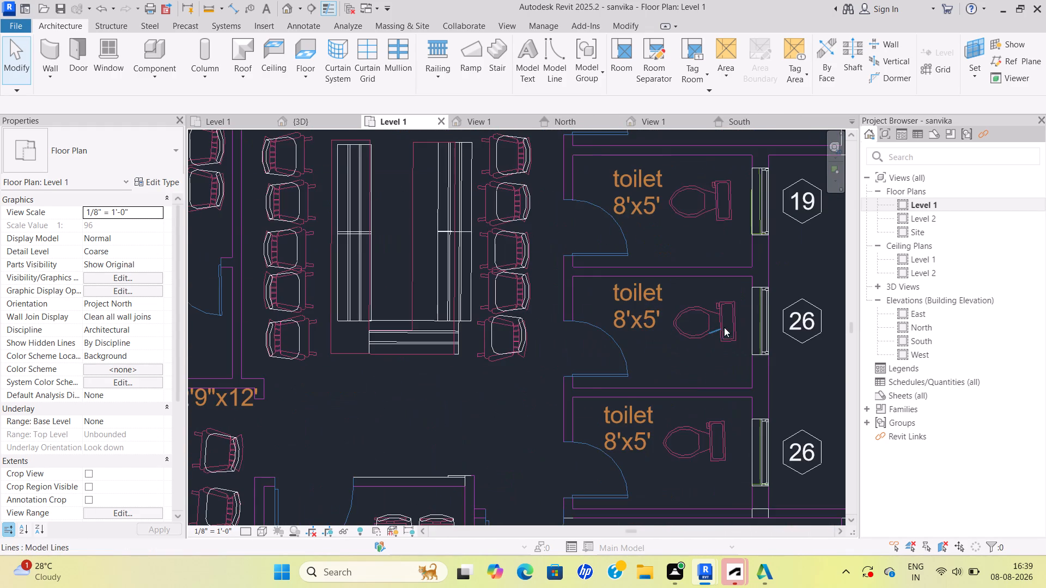
scroll(724, 327, "down", 1)
middle_click_drag(724, 327, 654, 393)
scroll(666, 304, "up", 3)
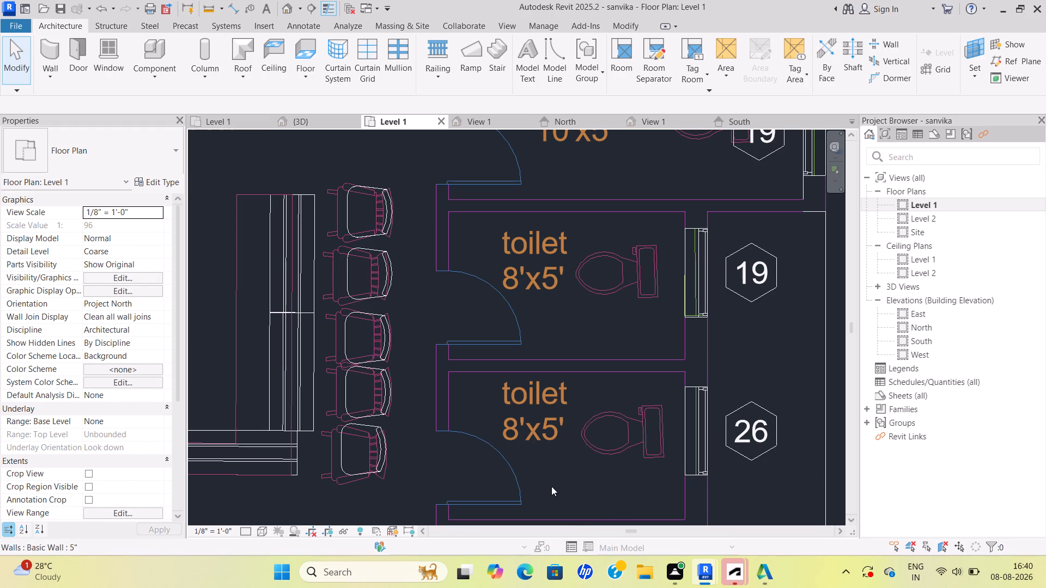
Examine the Level 1 layout from the toilets and working area chairs down to the conference room, h.r room and pantry.
scroll(767, 260, "down", 5)
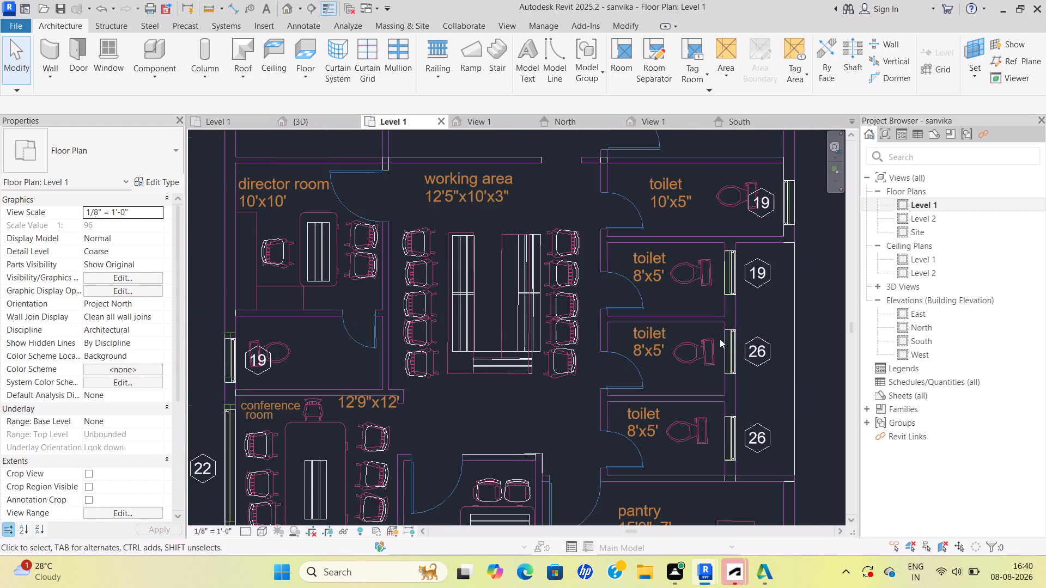
middle_click_drag(716, 341, 694, 299)
middle_click_drag(734, 451, 841, 450)
middle_click_drag(629, 439, 707, 497)
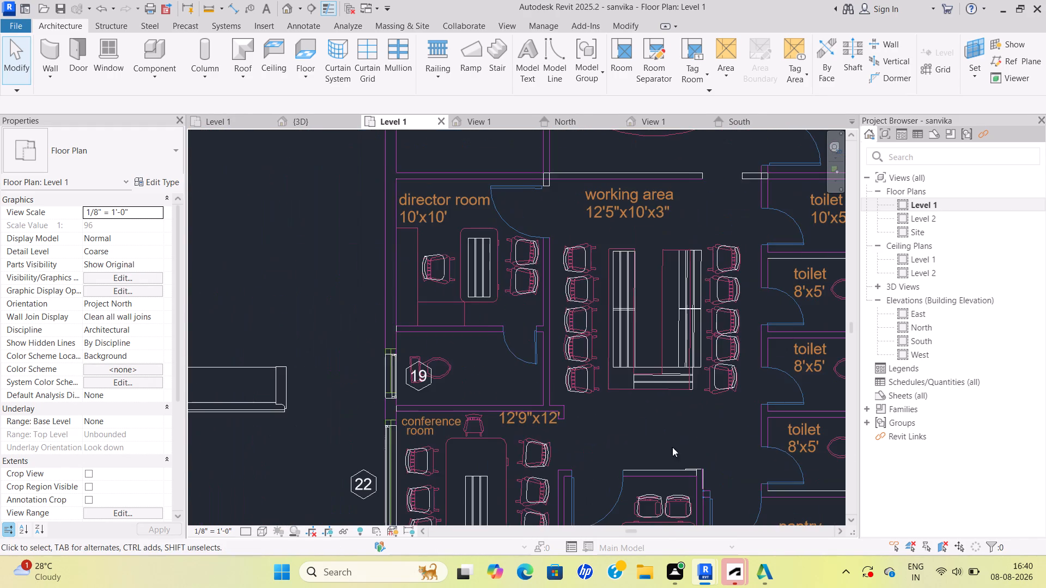
scroll(583, 395, "up", 4)
middle_click_drag(610, 392, 624, 491)
scroll(617, 463, "up", 4)
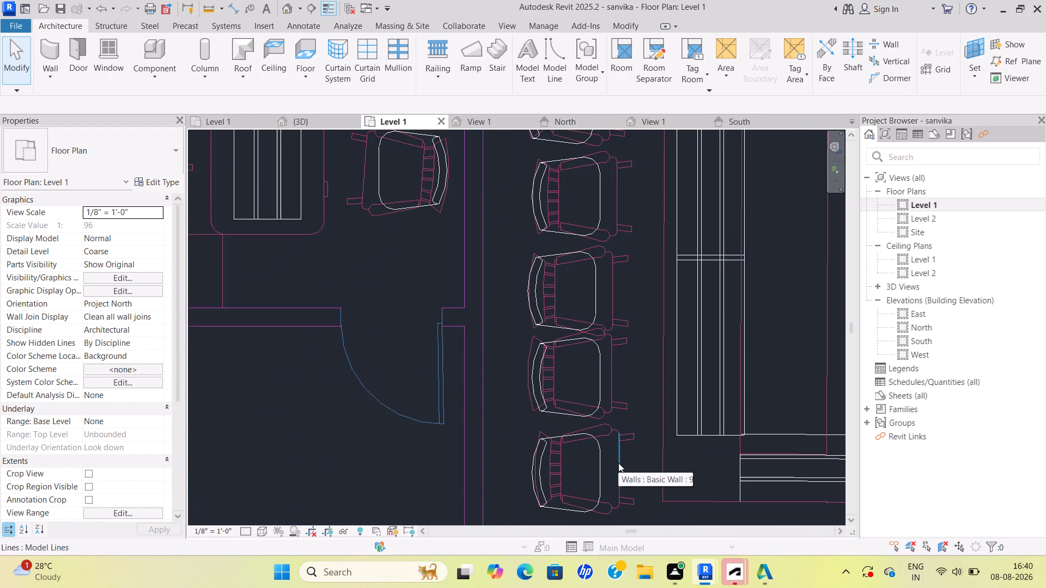
middle_click_drag(618, 462, 610, 422)
scroll(666, 439, "down", 10)
middle_click_drag(661, 434, 643, 415)
scroll(674, 436, "down", 3)
middle_click_drag(673, 435, 668, 409)
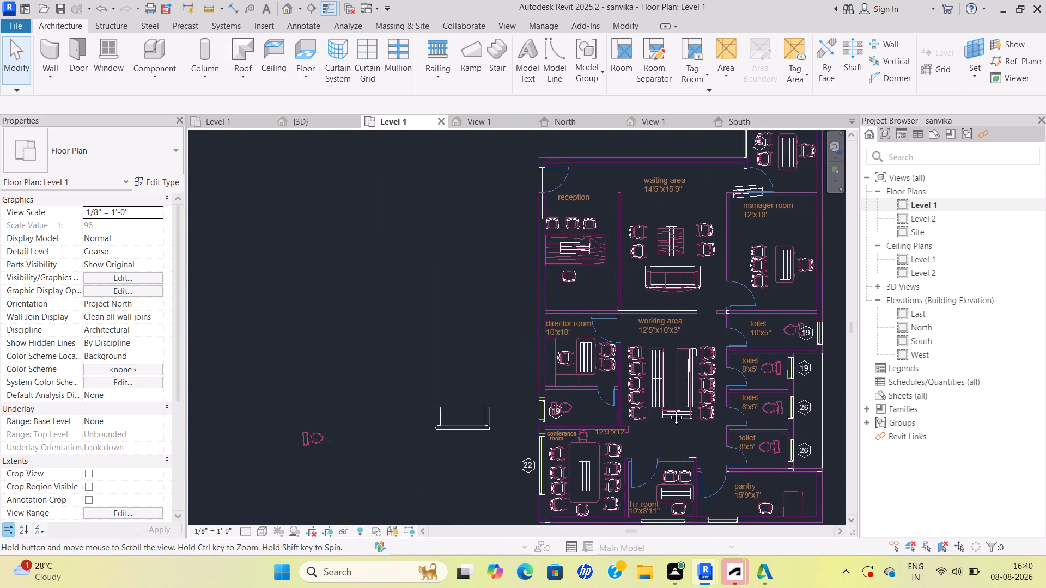
middle_click_drag(668, 409, 671, 409)
scroll(711, 429, "down", 2)
middle_click_drag(709, 427, 695, 428)
middle_click_drag(726, 463, 718, 448)
scroll(705, 467, "up", 4)
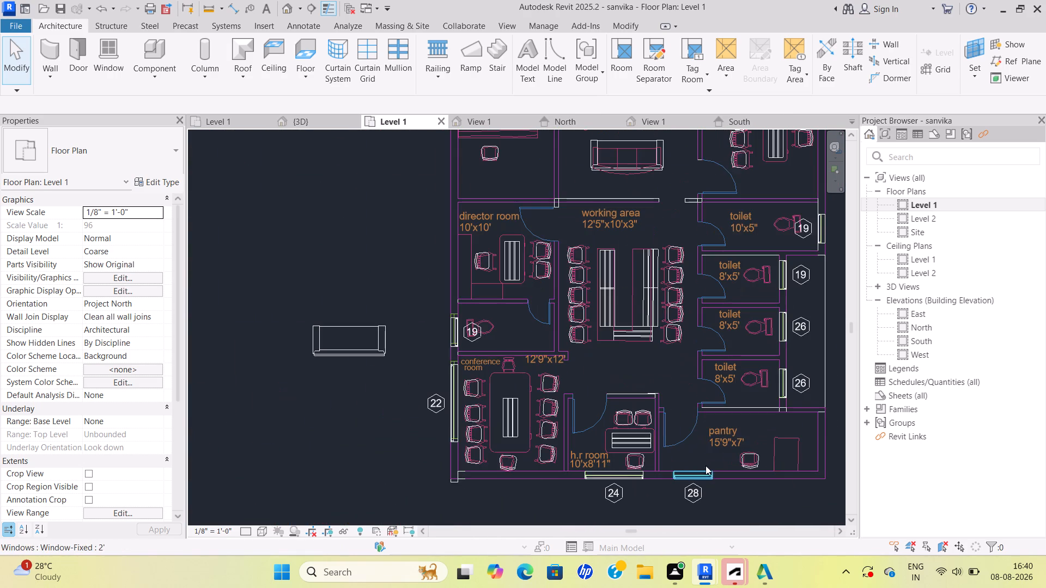
scroll(621, 462, "up", 4)
scroll(671, 461, "up", 5)
scroll(662, 442, "down", 3)
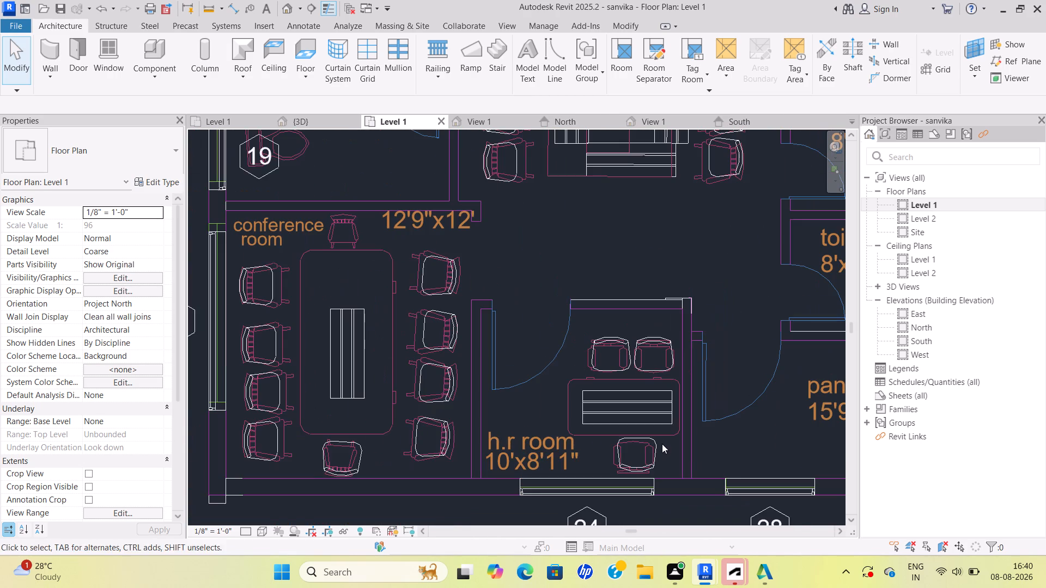
scroll(469, 269, "down", 5)
middle_click_drag(469, 269, 478, 320)
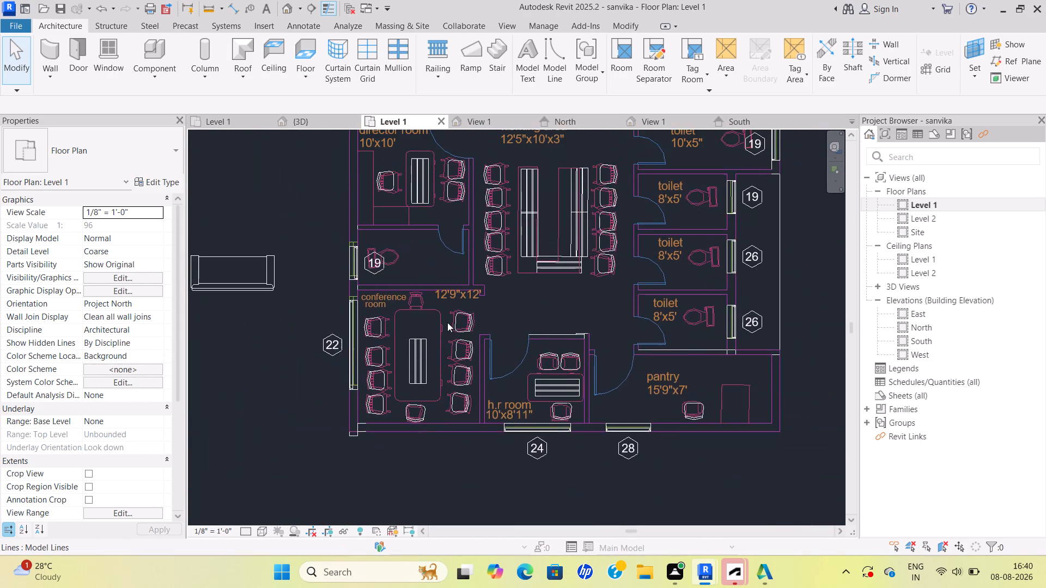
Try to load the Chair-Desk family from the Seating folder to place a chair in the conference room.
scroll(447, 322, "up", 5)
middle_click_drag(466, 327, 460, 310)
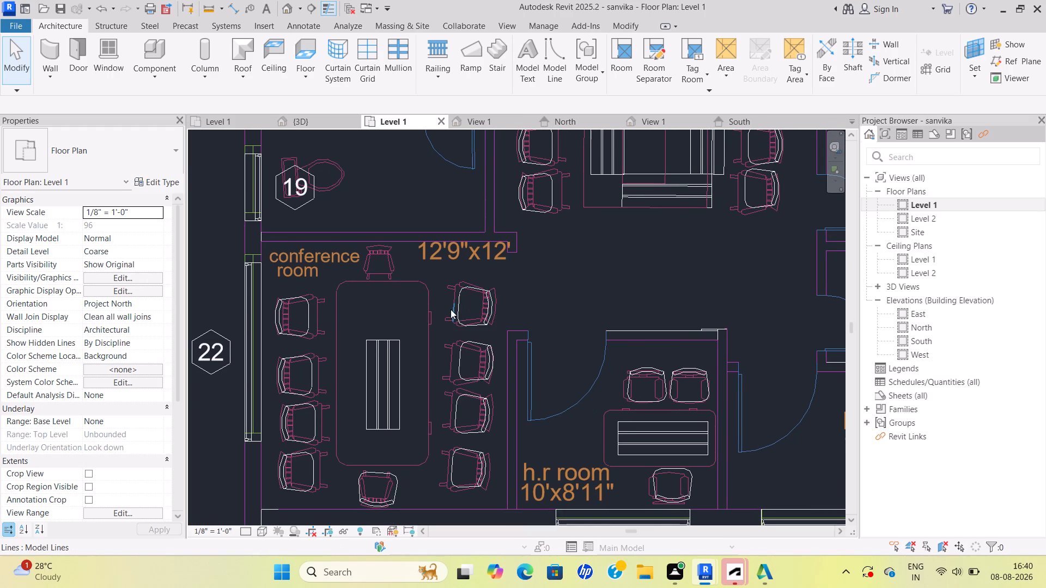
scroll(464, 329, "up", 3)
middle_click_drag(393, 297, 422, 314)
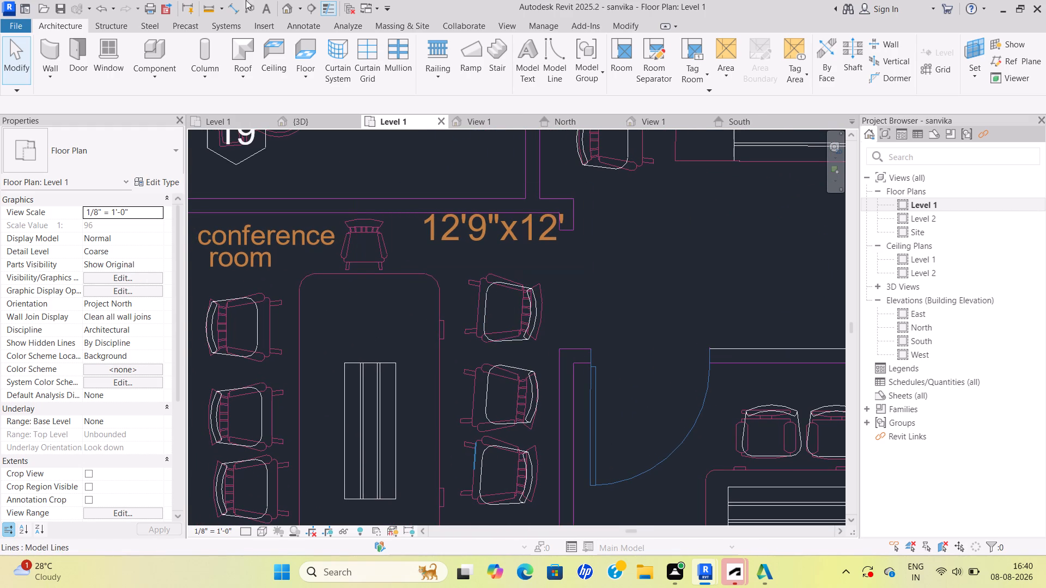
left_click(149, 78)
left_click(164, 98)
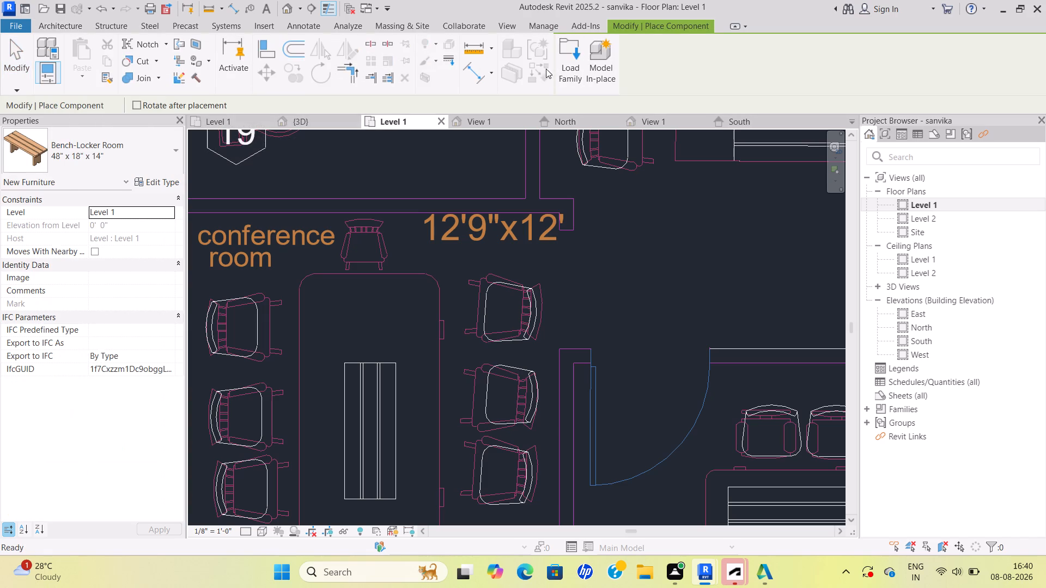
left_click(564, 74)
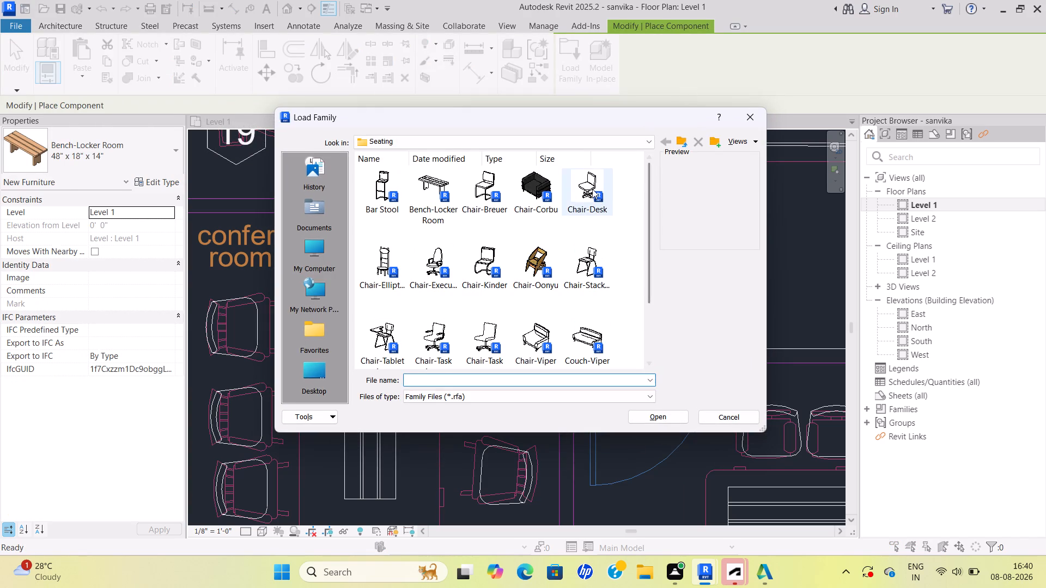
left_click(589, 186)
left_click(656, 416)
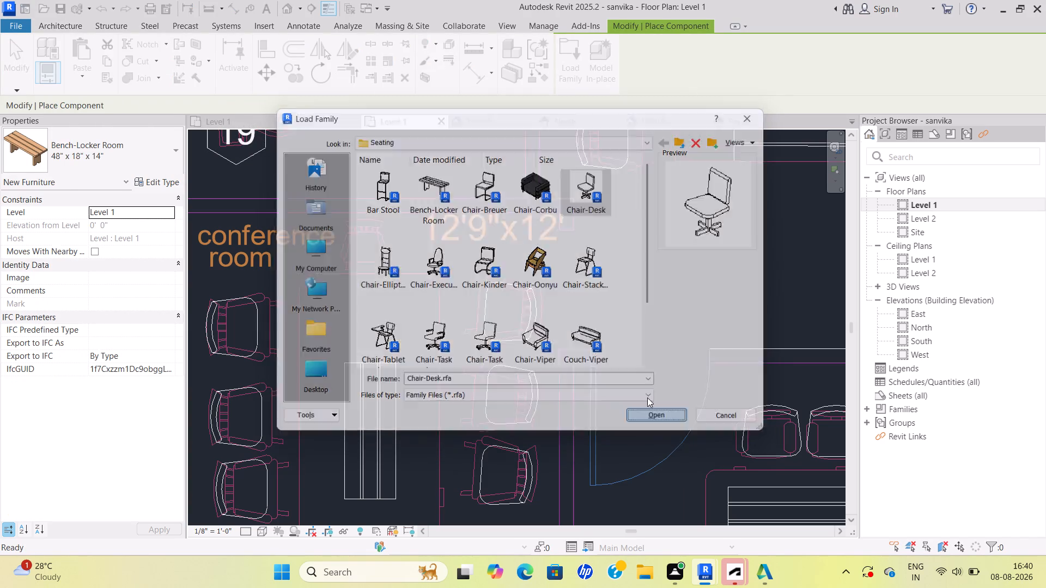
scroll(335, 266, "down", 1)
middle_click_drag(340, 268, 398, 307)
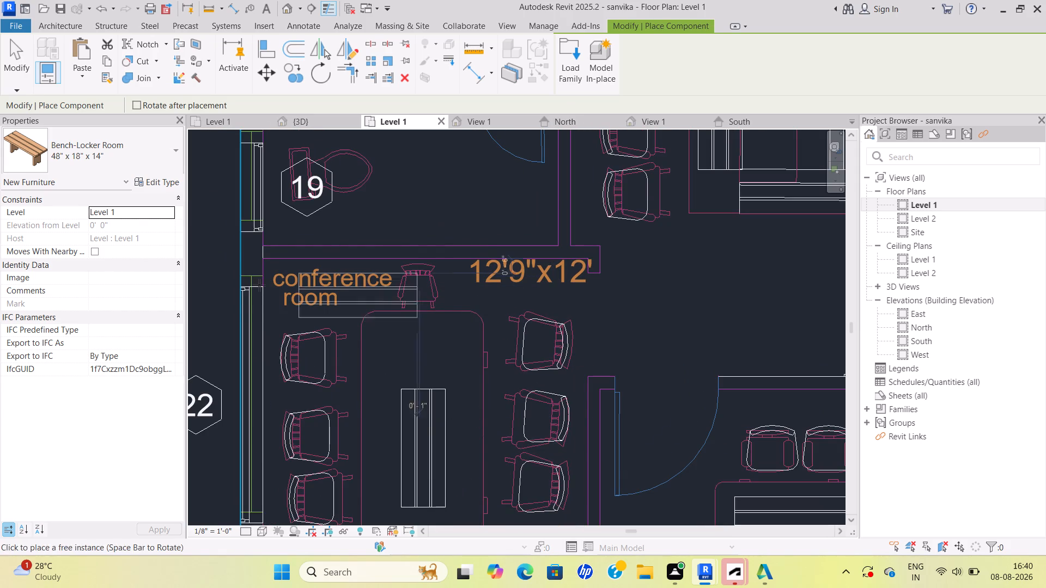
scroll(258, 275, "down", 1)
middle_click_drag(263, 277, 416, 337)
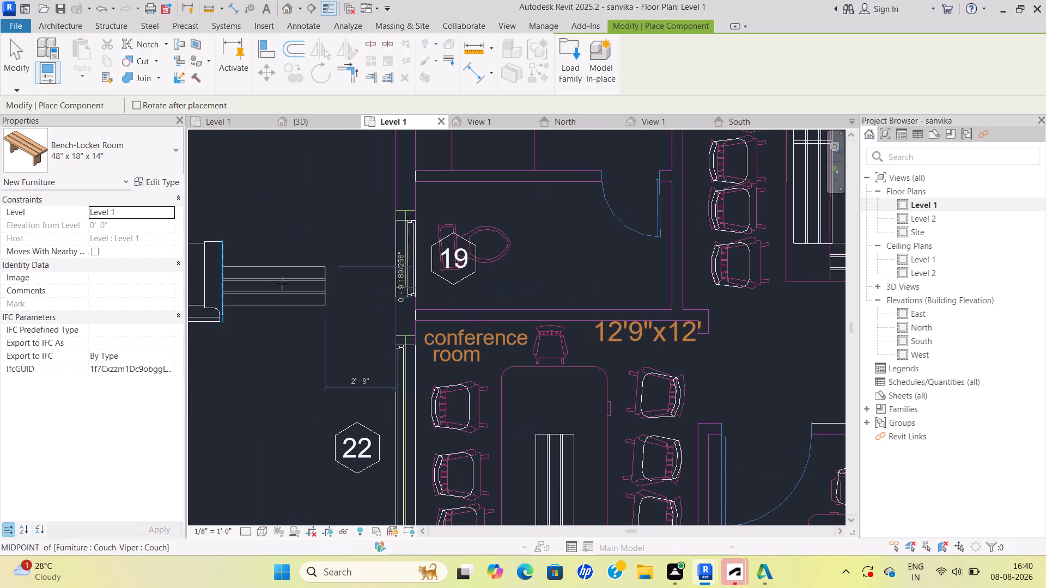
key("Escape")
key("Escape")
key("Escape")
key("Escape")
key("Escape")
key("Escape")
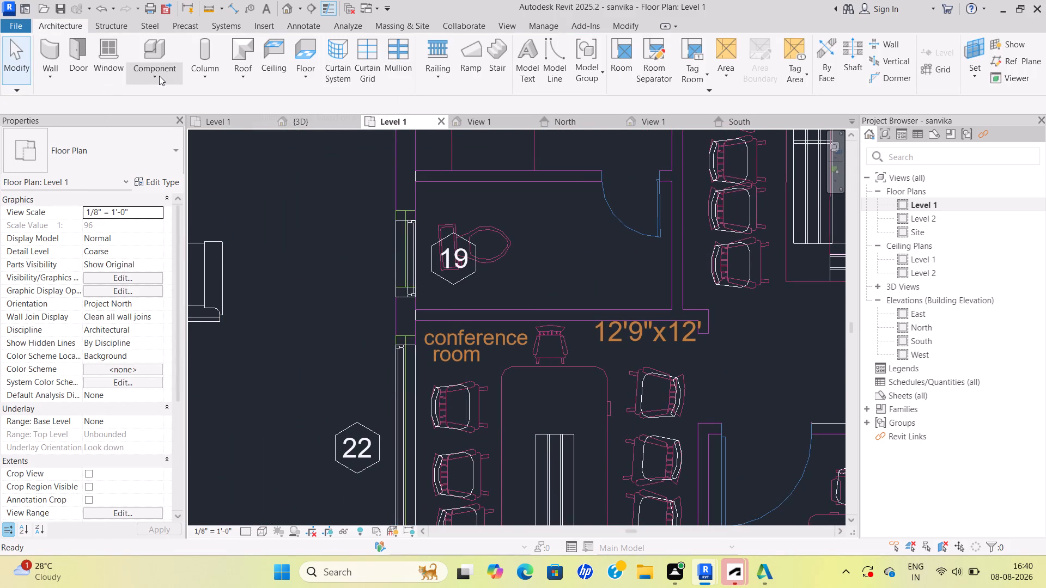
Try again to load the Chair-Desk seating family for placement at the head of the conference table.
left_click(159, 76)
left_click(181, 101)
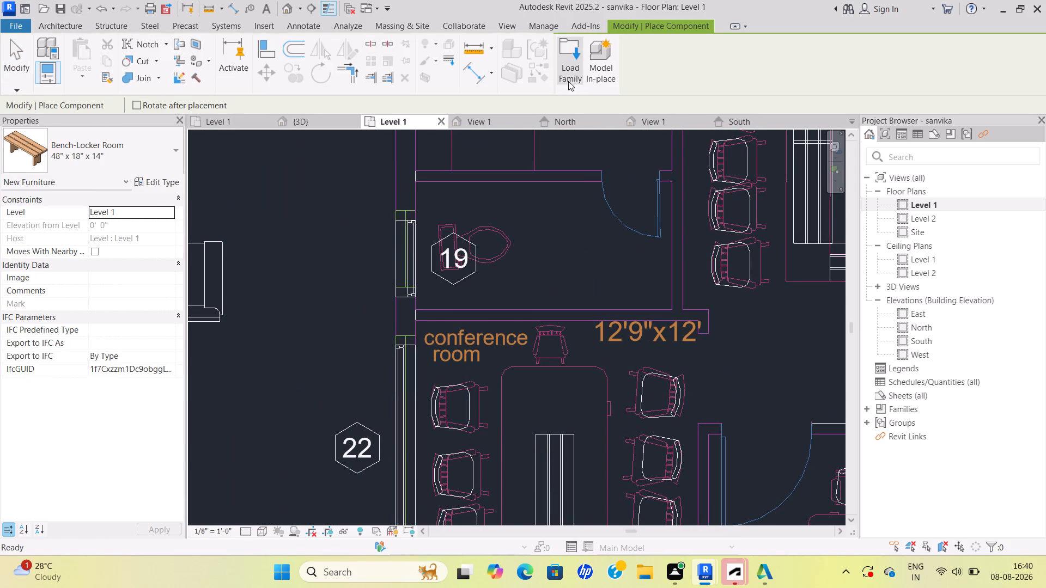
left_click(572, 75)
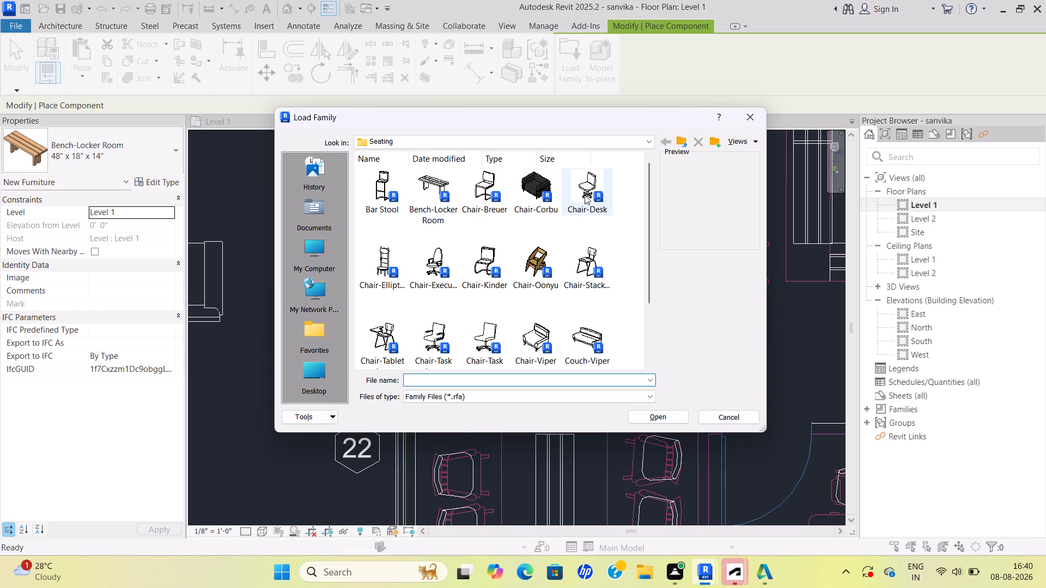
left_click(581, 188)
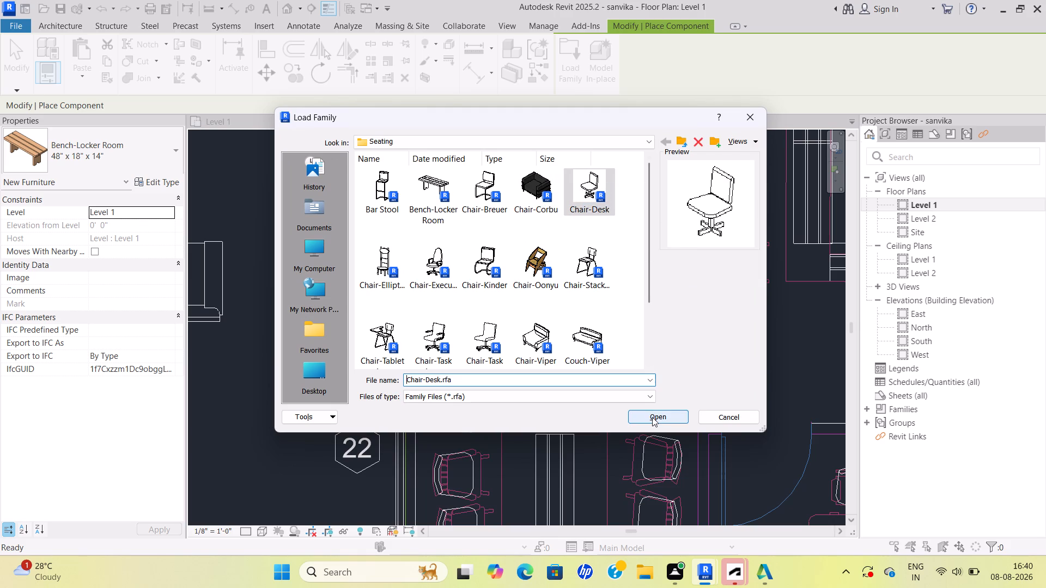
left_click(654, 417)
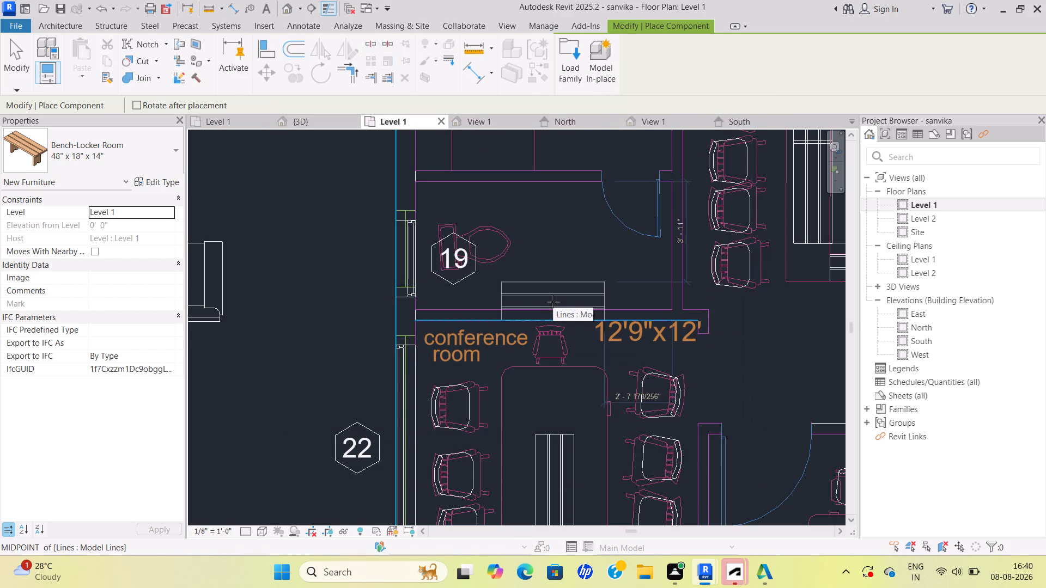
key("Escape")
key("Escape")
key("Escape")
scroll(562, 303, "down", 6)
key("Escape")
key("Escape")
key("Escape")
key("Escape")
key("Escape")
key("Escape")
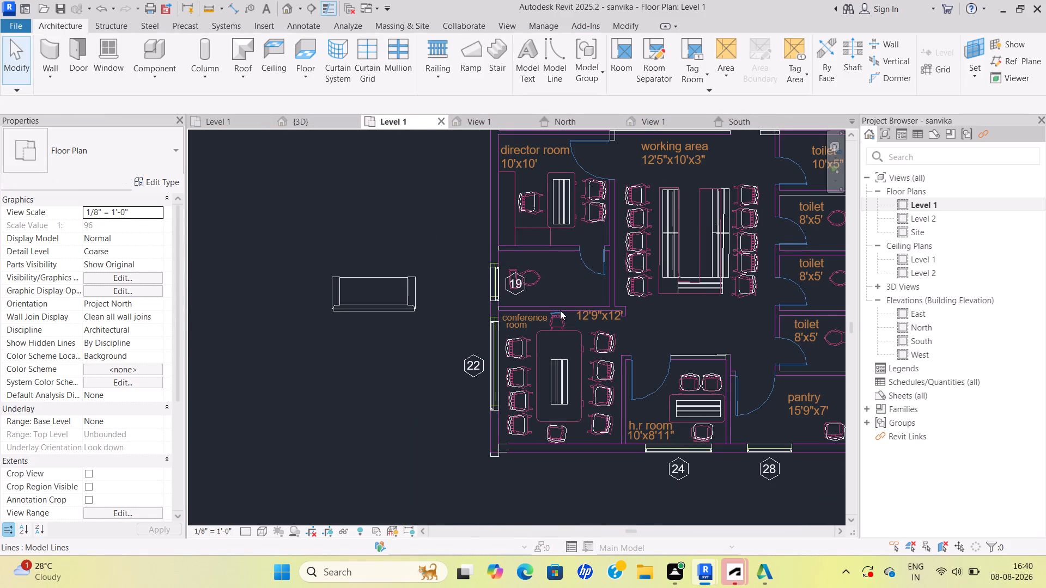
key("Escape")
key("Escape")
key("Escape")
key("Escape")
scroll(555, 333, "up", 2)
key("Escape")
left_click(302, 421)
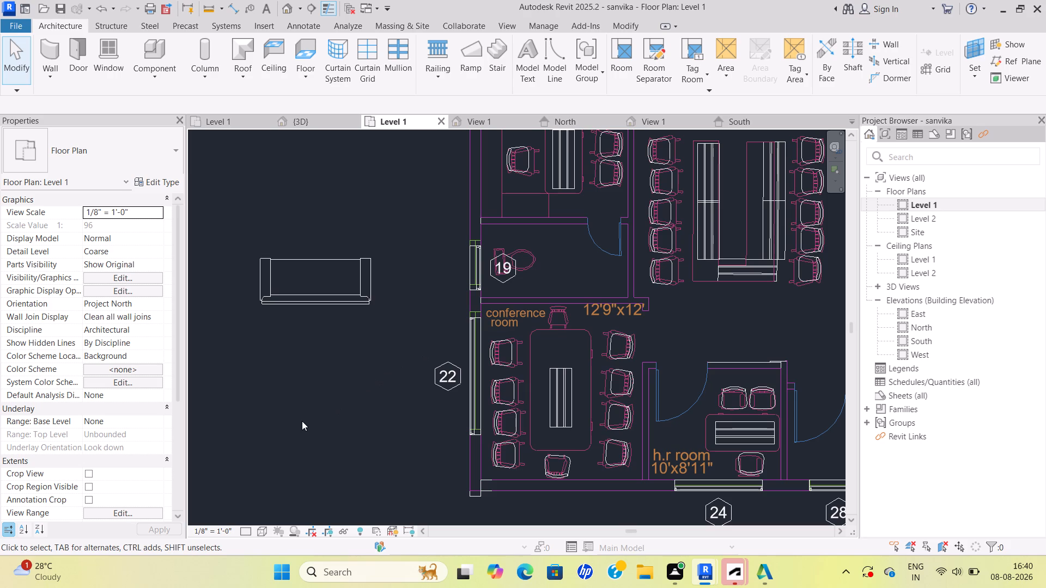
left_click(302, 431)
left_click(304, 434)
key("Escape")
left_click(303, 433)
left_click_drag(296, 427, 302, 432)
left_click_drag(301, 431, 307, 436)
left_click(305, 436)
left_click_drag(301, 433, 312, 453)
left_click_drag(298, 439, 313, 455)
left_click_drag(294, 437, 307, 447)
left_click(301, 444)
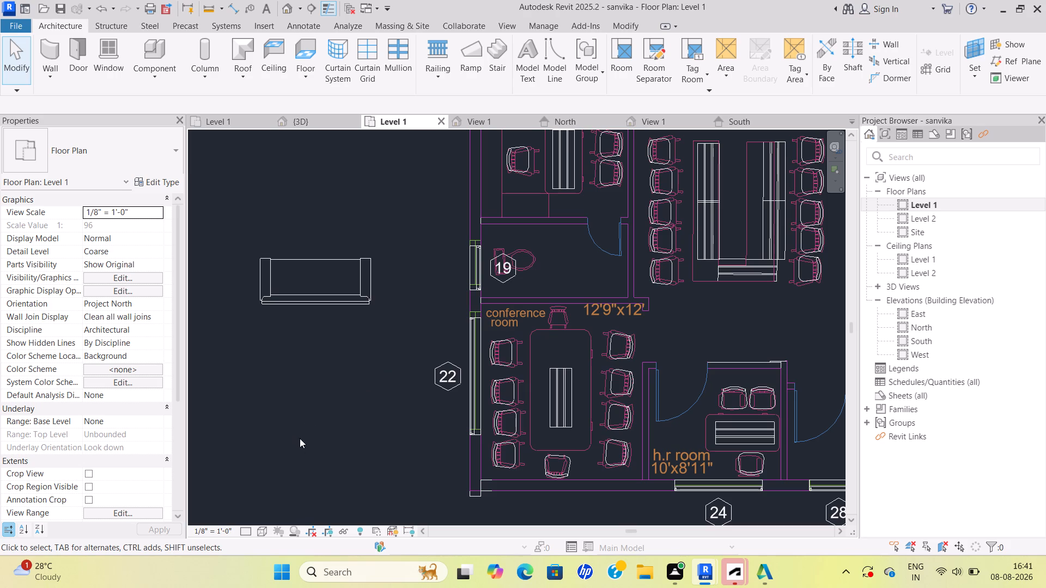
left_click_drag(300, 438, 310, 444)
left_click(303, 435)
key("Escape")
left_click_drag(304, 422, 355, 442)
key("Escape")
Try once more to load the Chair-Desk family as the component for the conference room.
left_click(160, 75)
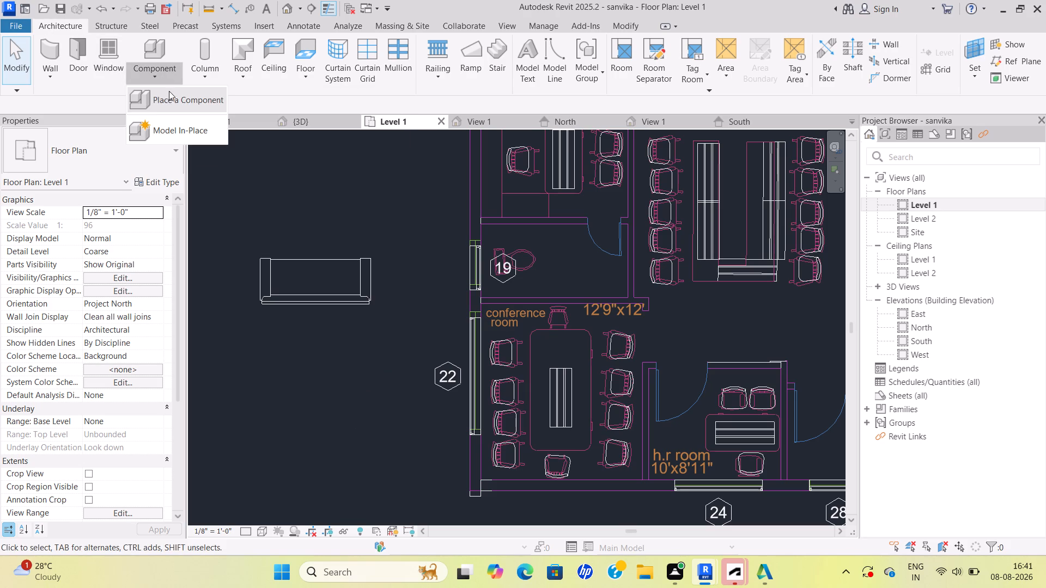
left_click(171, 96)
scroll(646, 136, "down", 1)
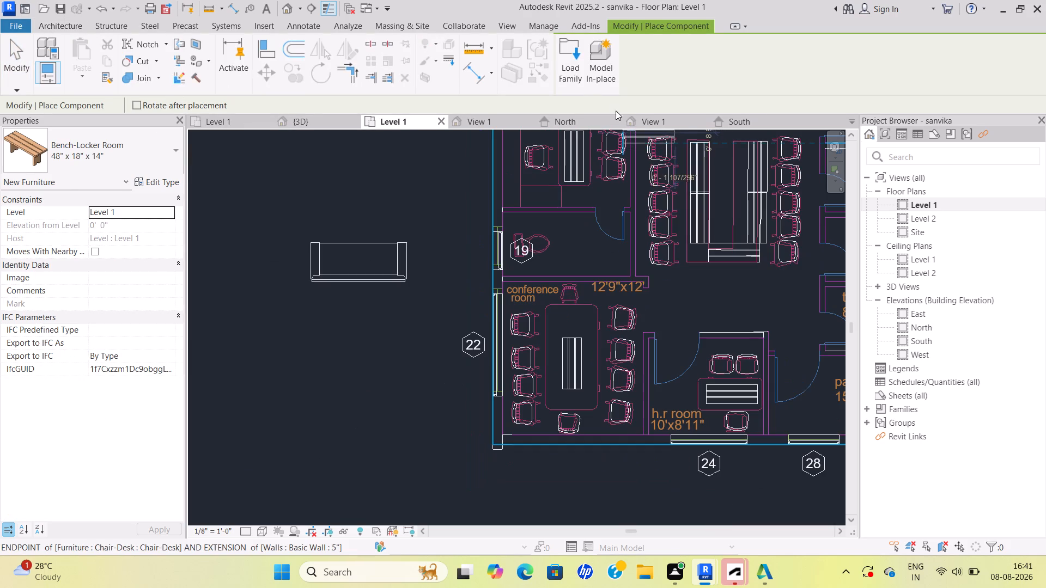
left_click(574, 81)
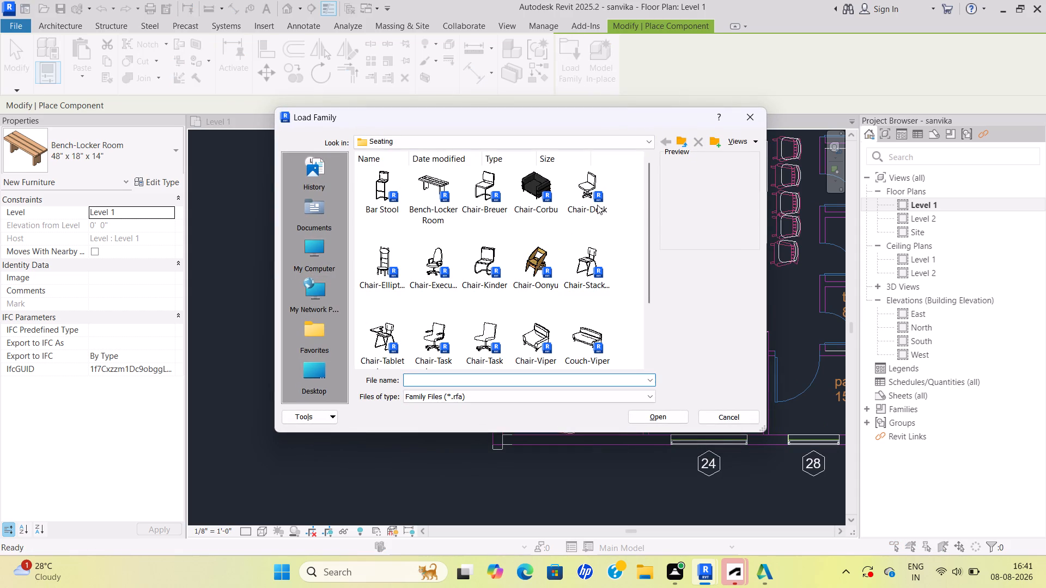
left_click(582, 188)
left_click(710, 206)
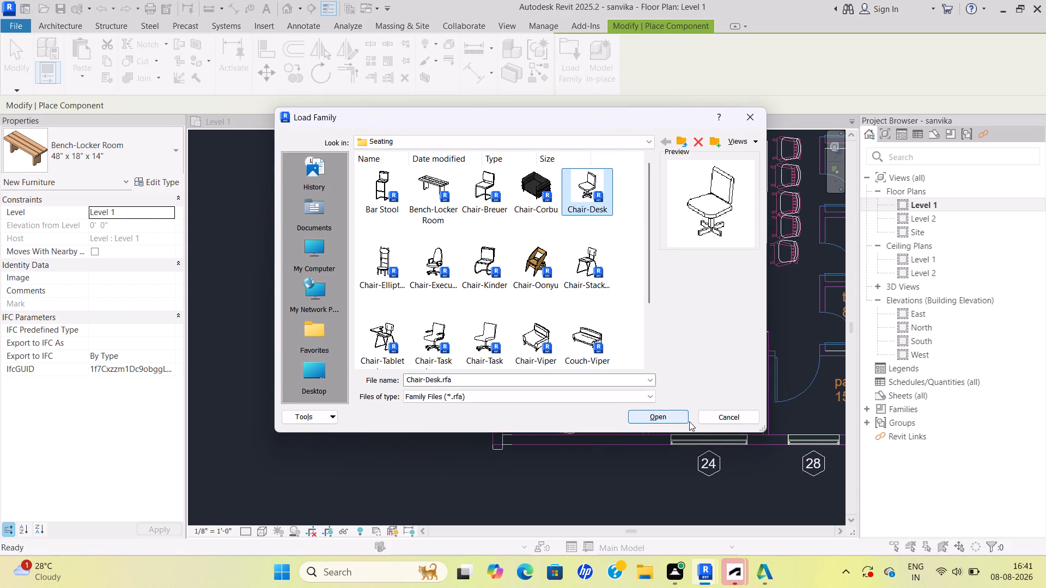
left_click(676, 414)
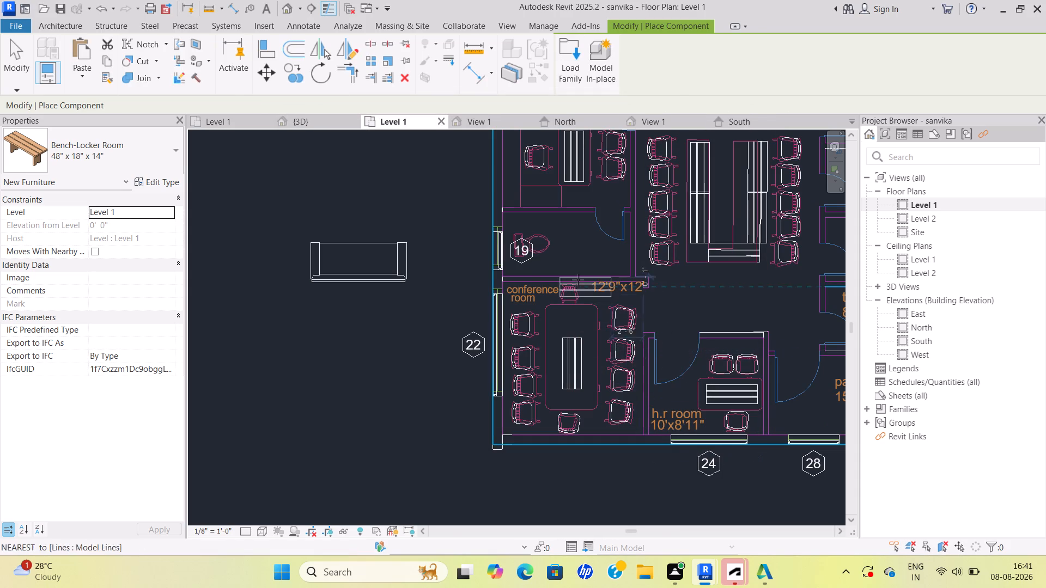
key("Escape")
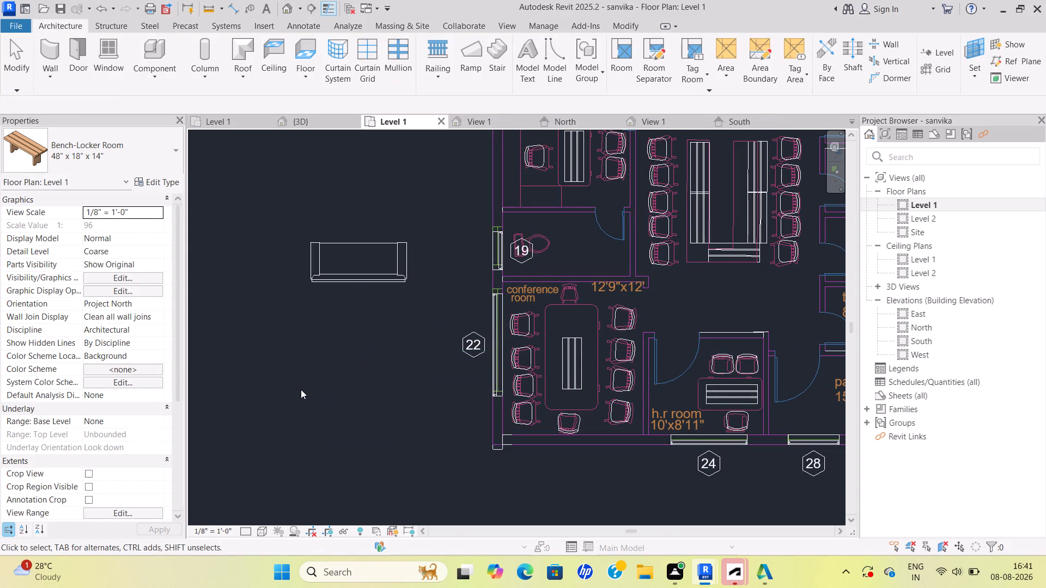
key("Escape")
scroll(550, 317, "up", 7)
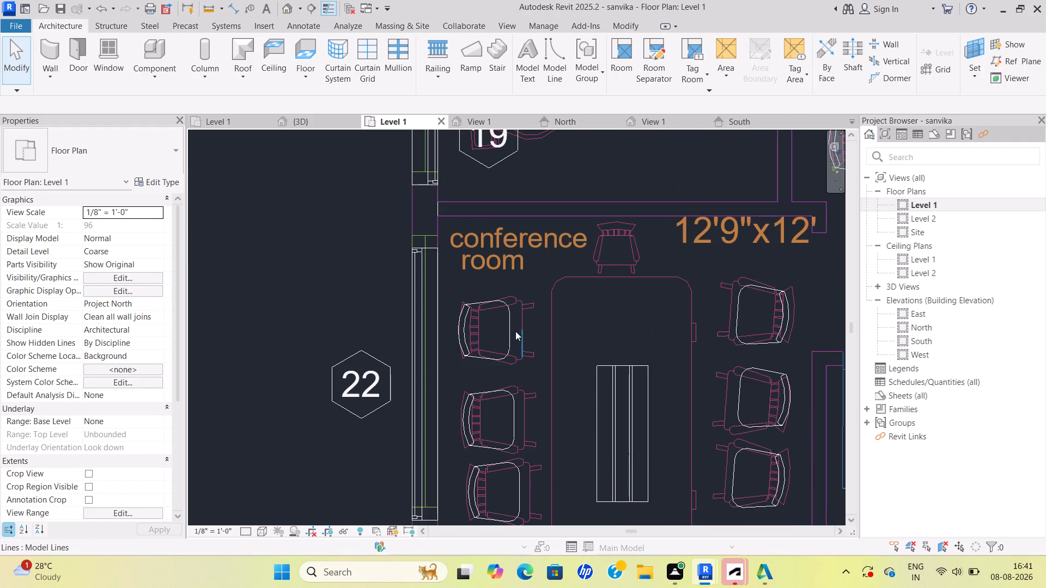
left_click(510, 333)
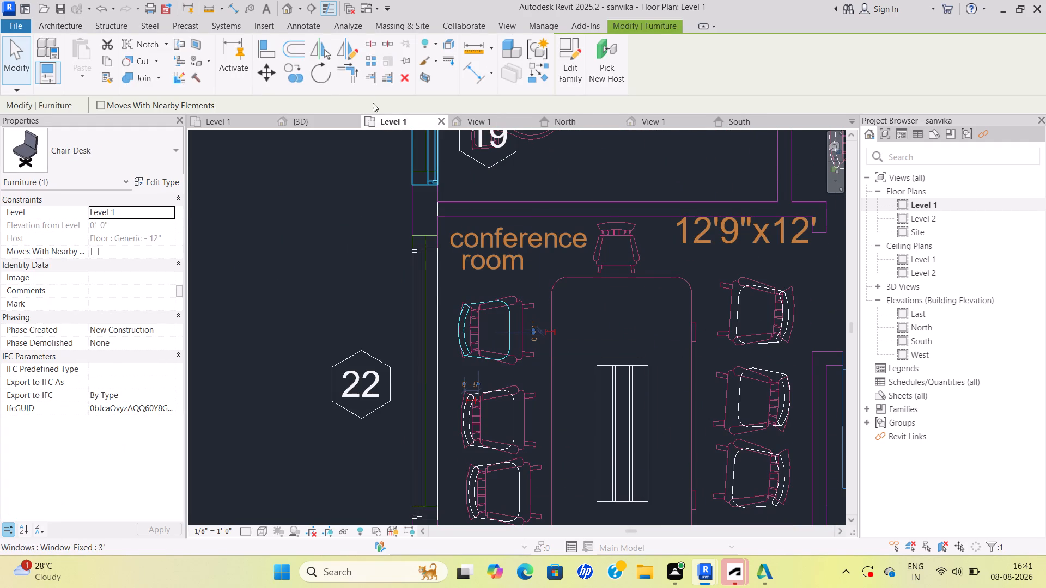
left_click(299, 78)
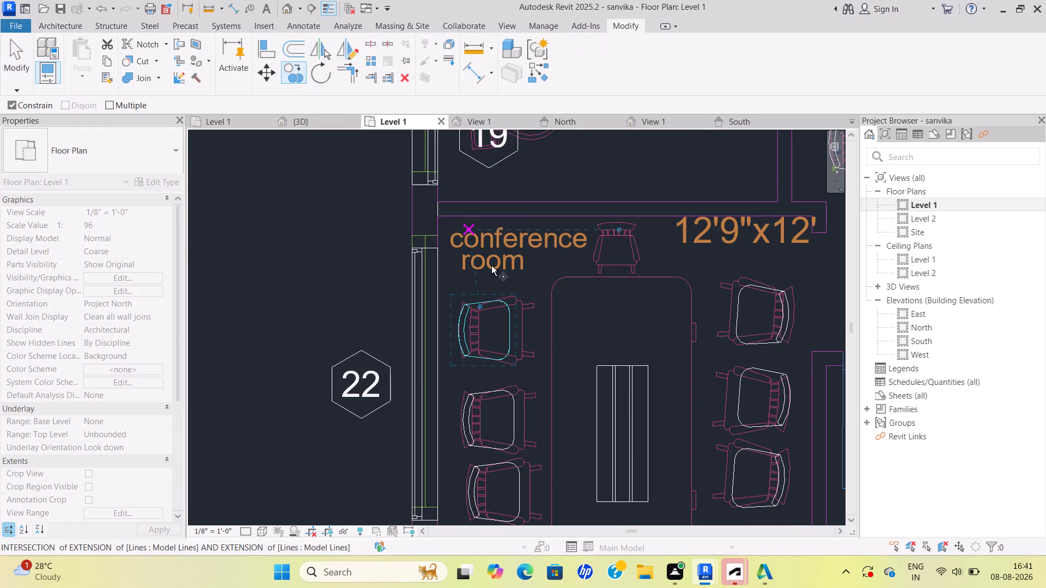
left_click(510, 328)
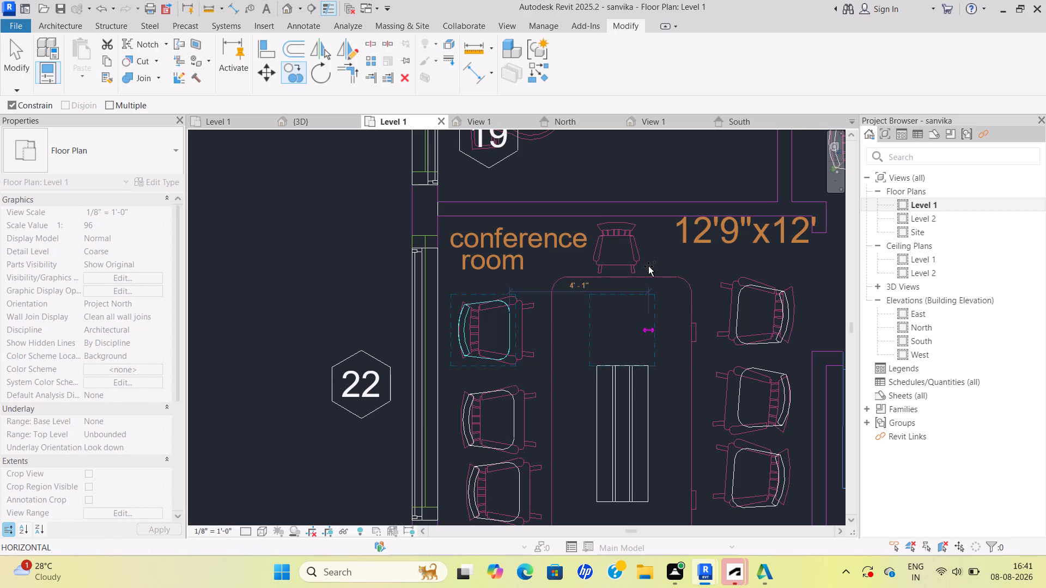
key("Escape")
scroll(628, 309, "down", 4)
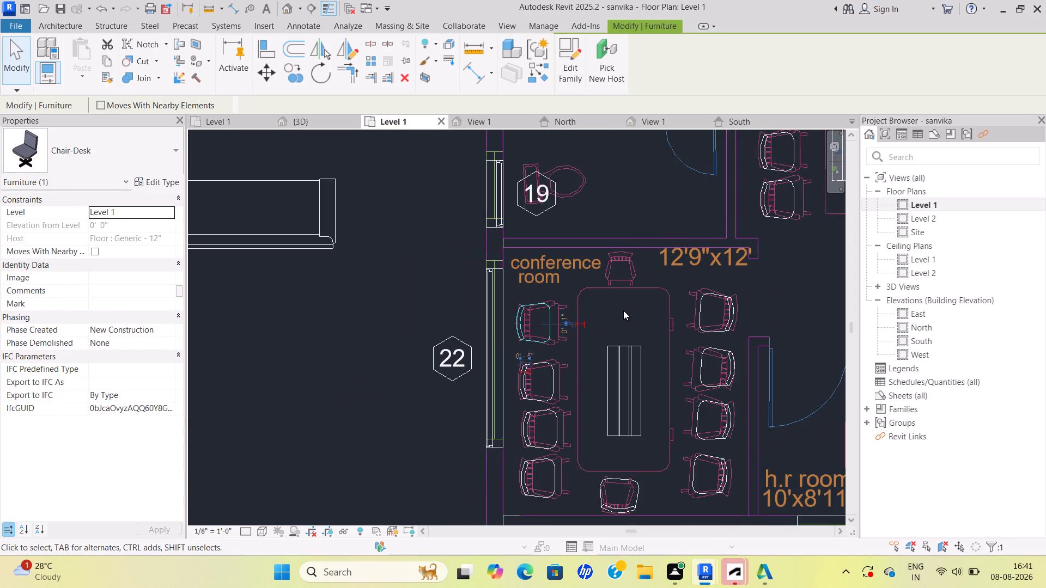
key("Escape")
Copy the desk chair at the conference table's lower end straight up to the table's upper end, above the bench.
scroll(625, 322, "down", 5)
middle_click_drag(638, 289, 640, 291)
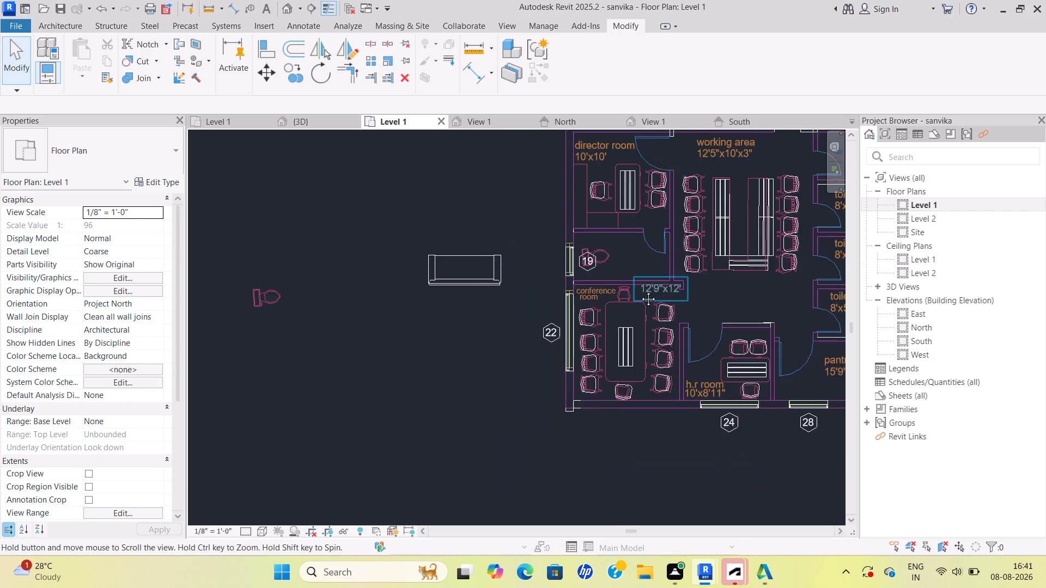
middle_click_drag(640, 291, 627, 339)
scroll(629, 442, "up", 4)
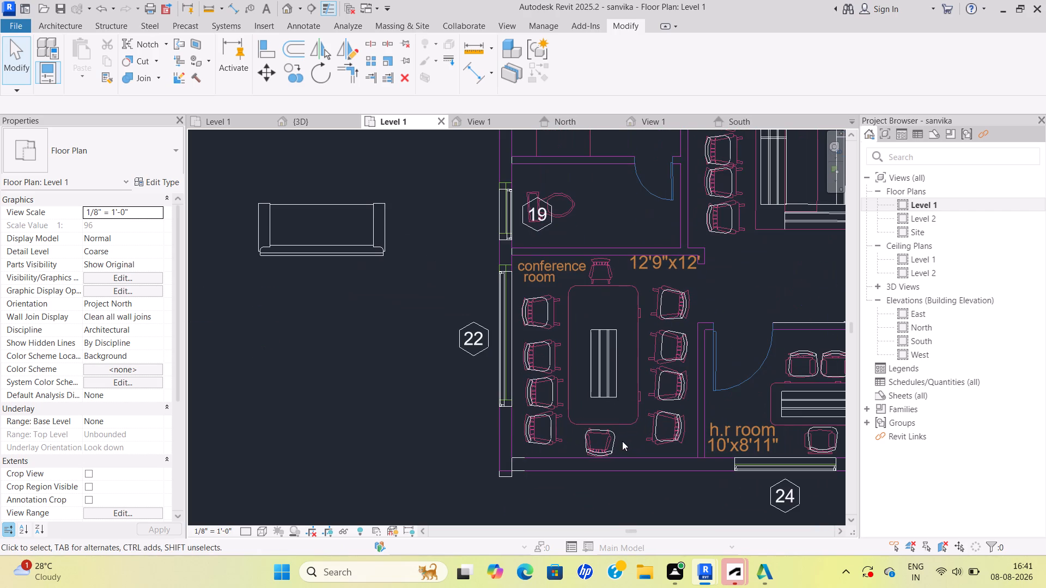
left_click(612, 446)
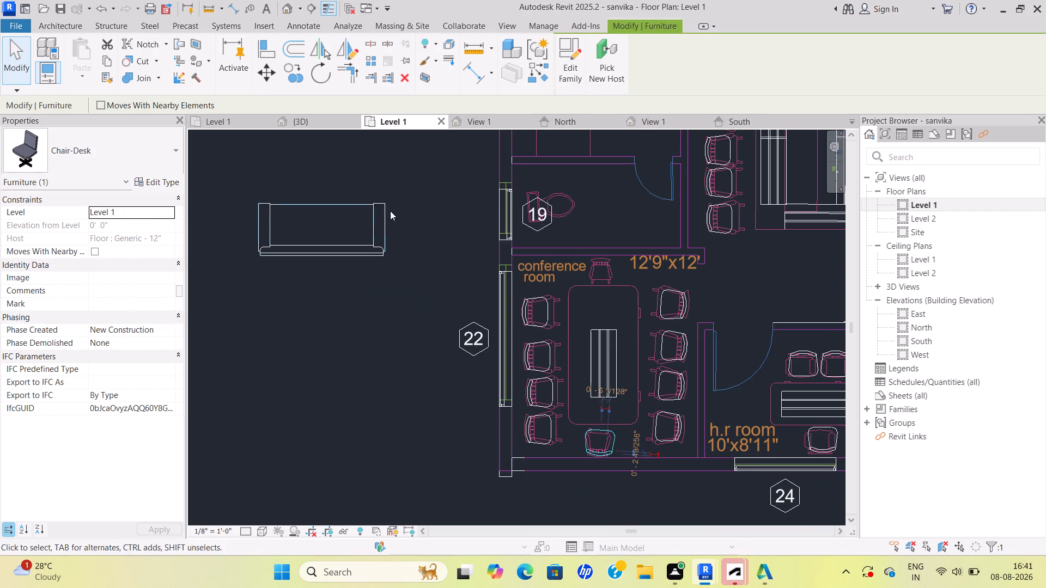
left_click(296, 79)
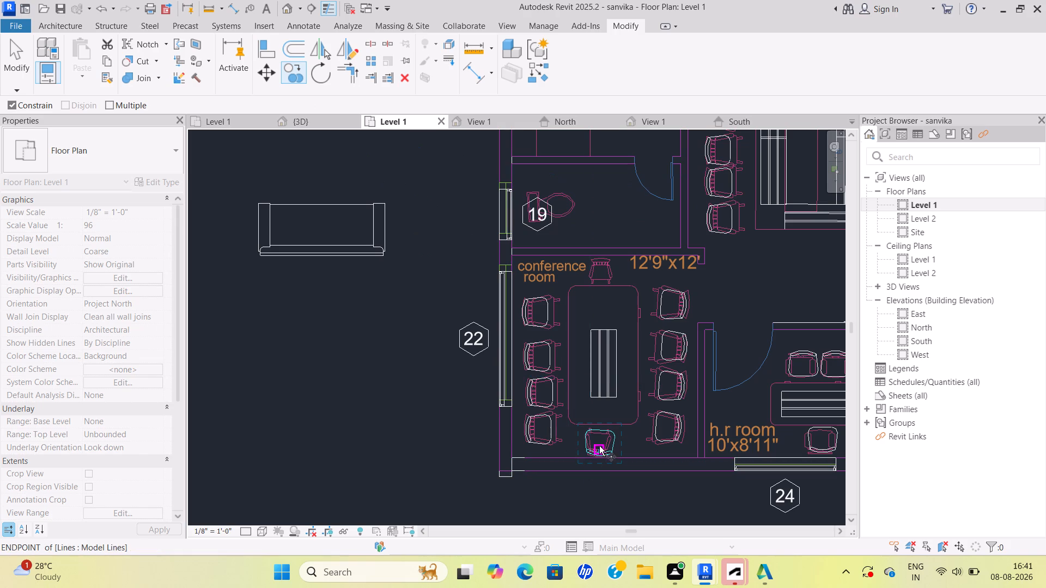
left_click(599, 452)
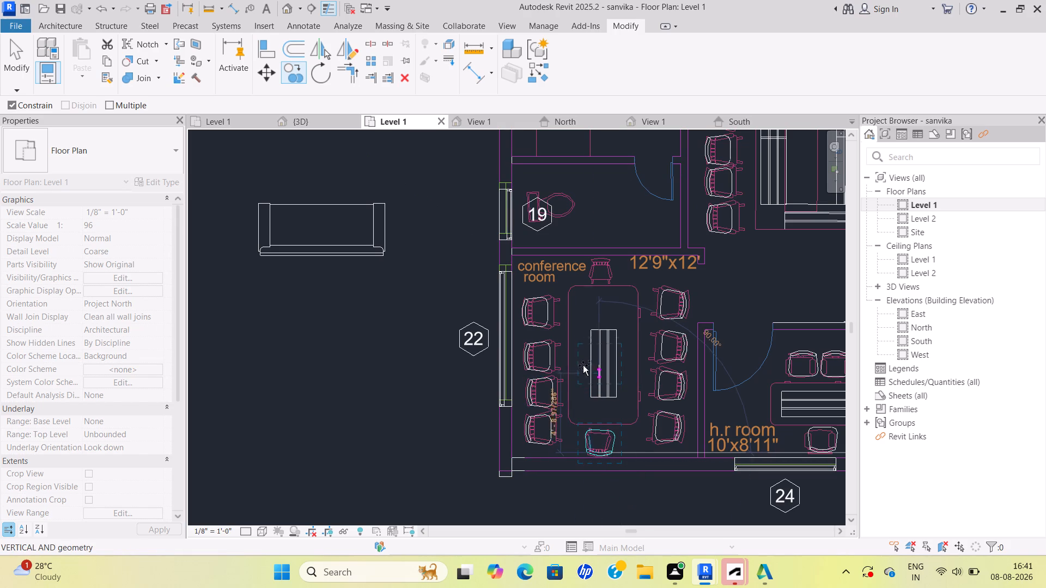
left_click(587, 325)
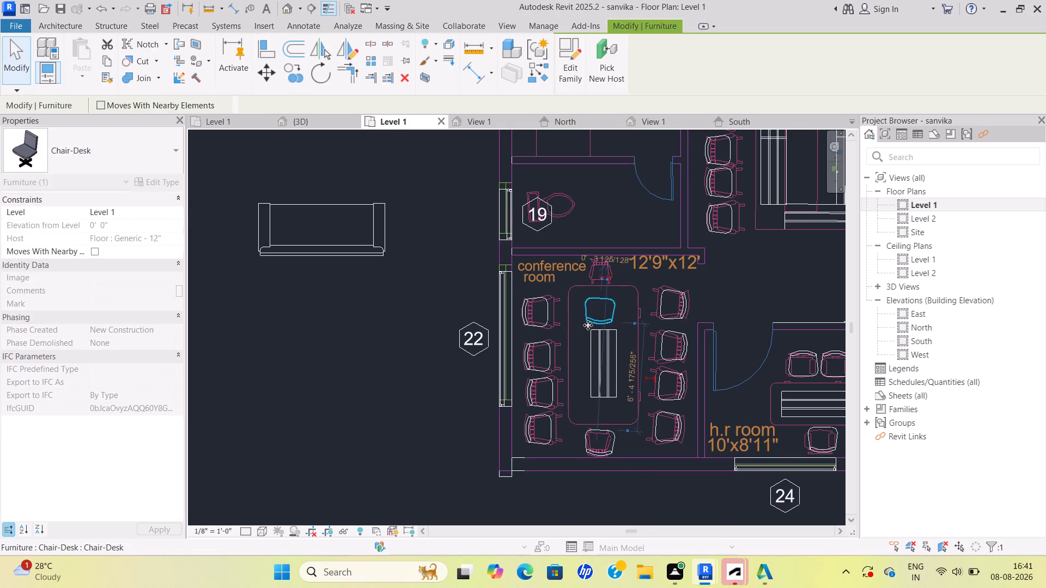
key("Escape")
Rotate the copied desk chair at the conference table's upper end about a quarter turn clockwise.
left_click(604, 318)
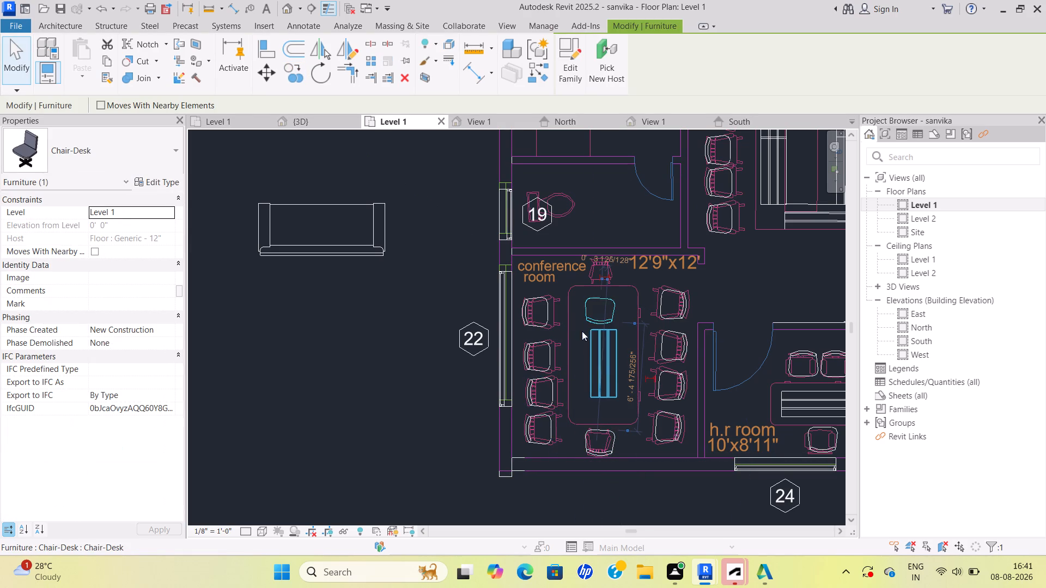
left_click(324, 77)
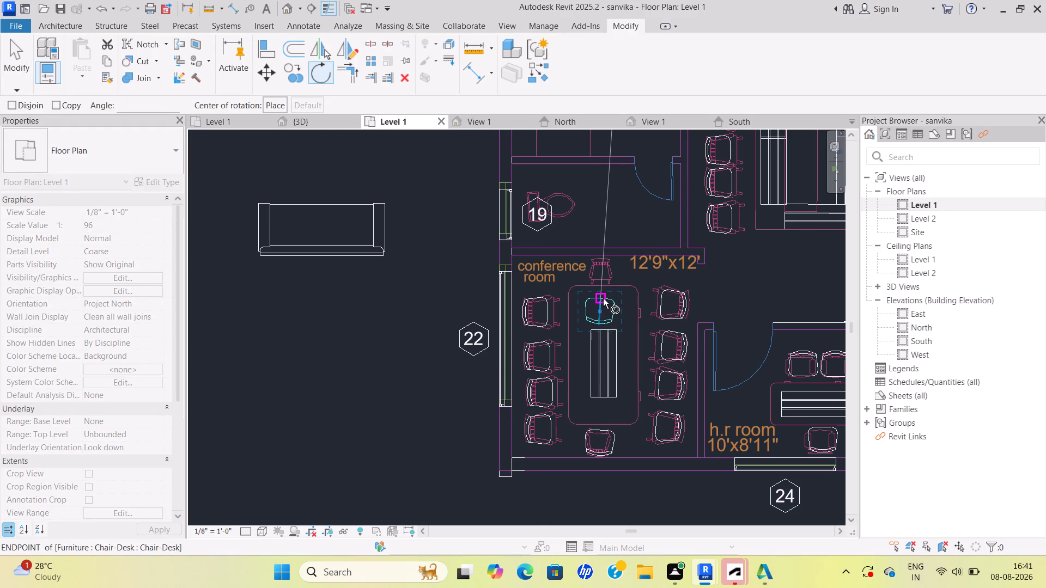
left_click(603, 298)
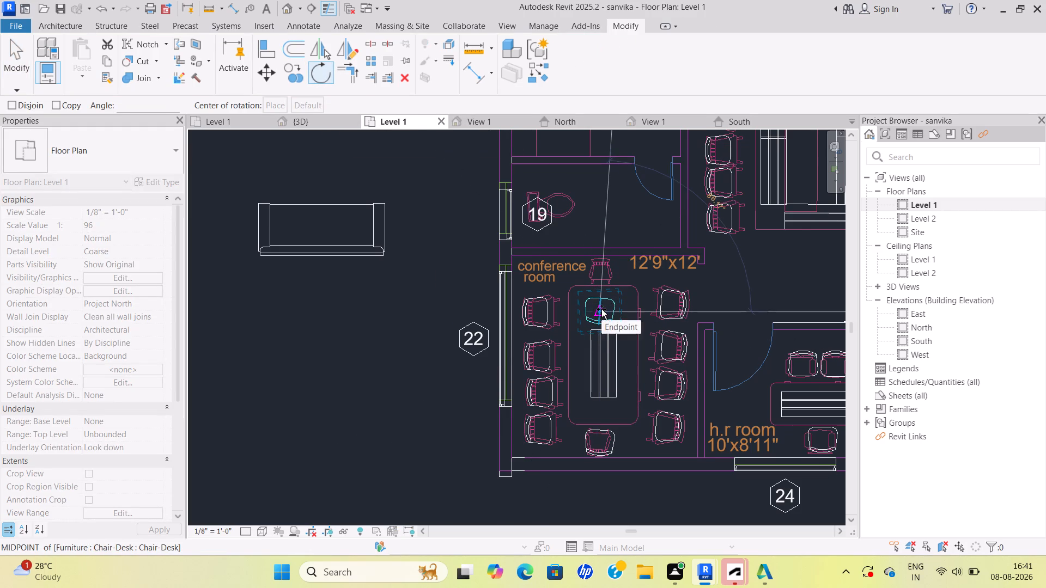
left_click(604, 309)
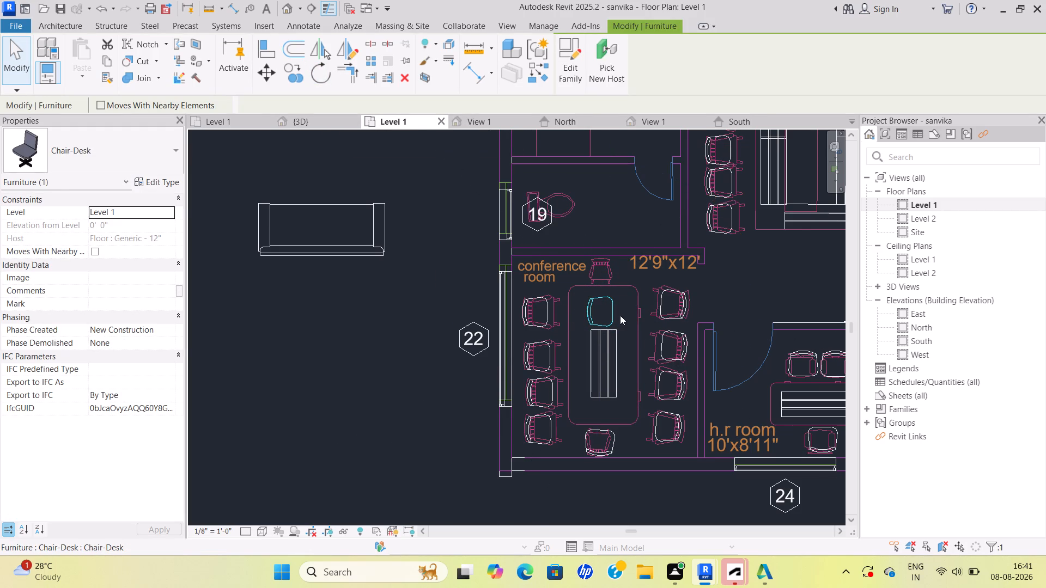
key("Escape")
Rotate the same desk chair about 94° clockwise again so its backrest faces the wall above the conference table.
left_click(612, 311)
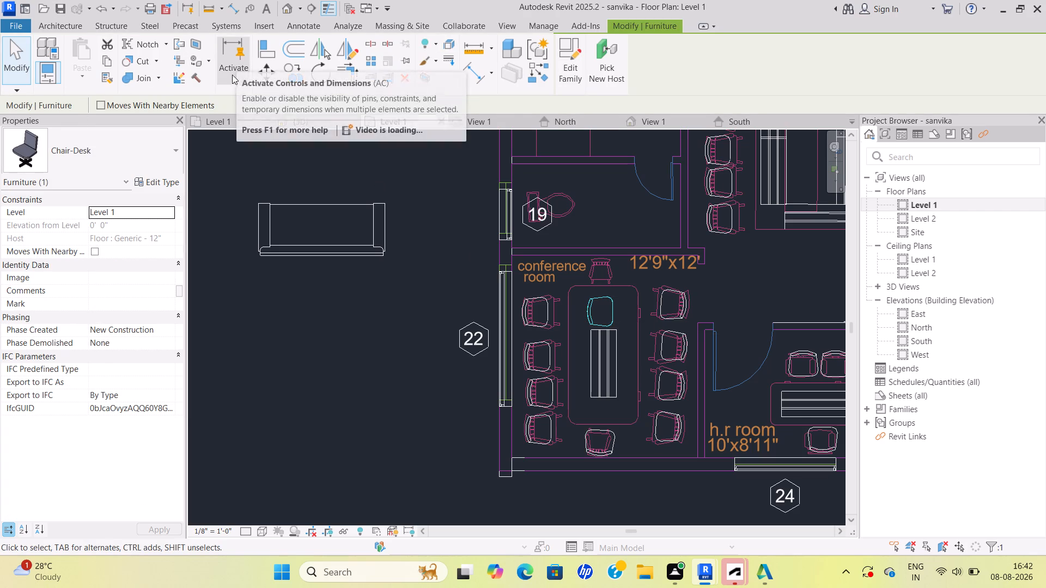
scroll(625, 293, "up", 3)
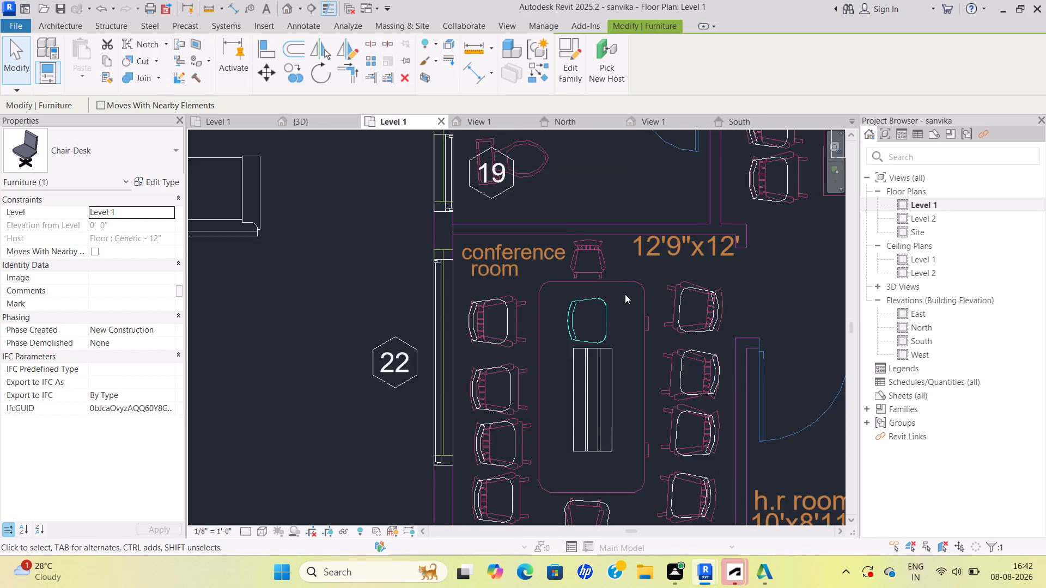
scroll(625, 294, "up", 2)
left_click(603, 329)
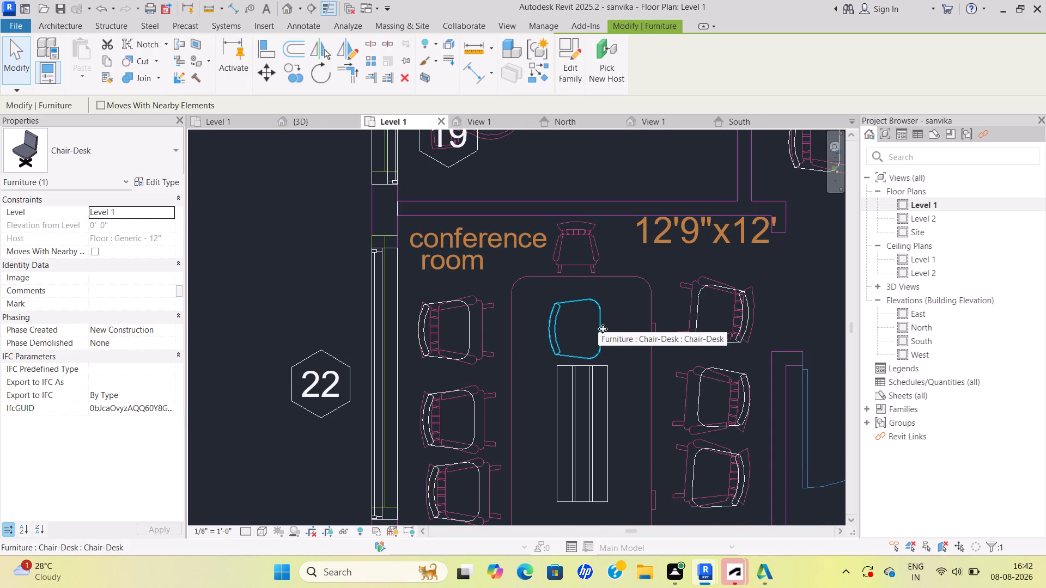
left_click(315, 76)
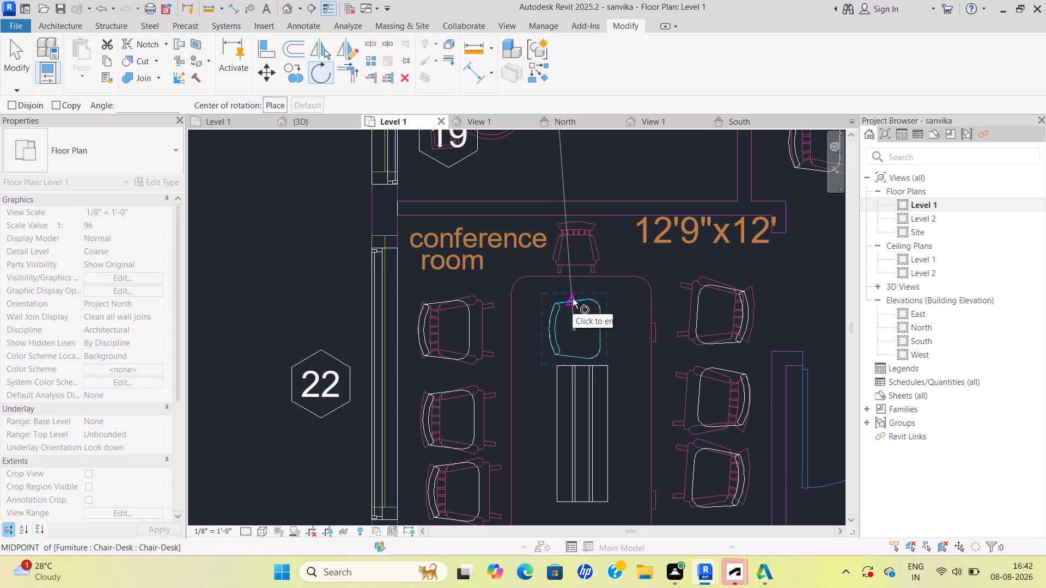
left_click(573, 298)
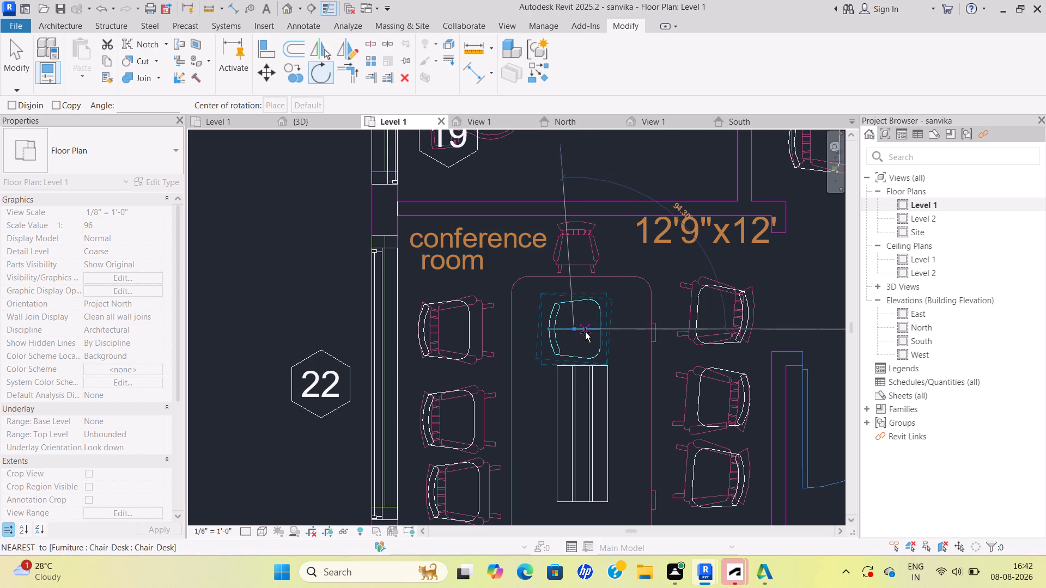
left_click(581, 332)
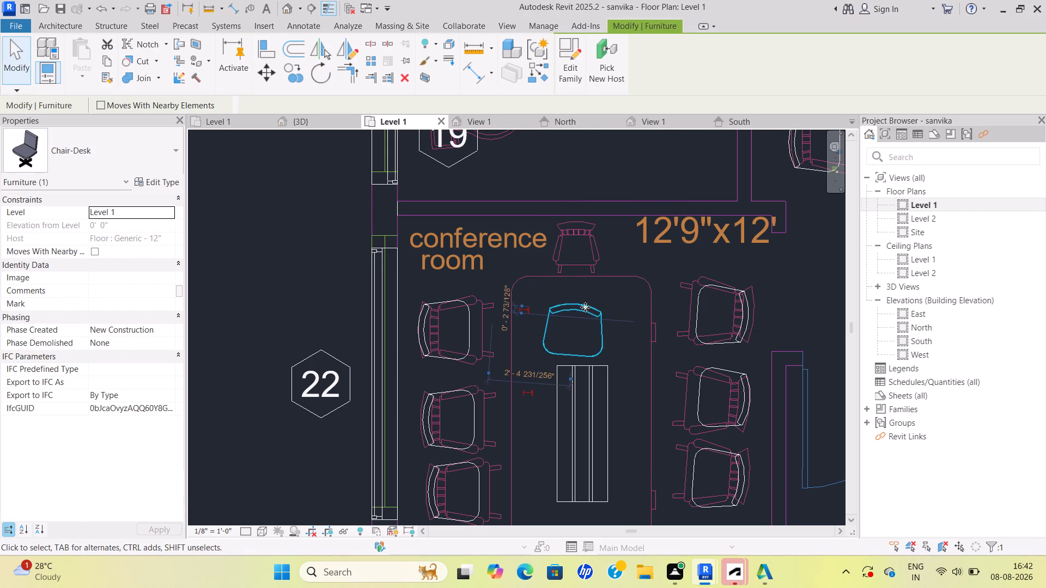
middle_click_drag(597, 320, 603, 296)
scroll(607, 302, "up", 4)
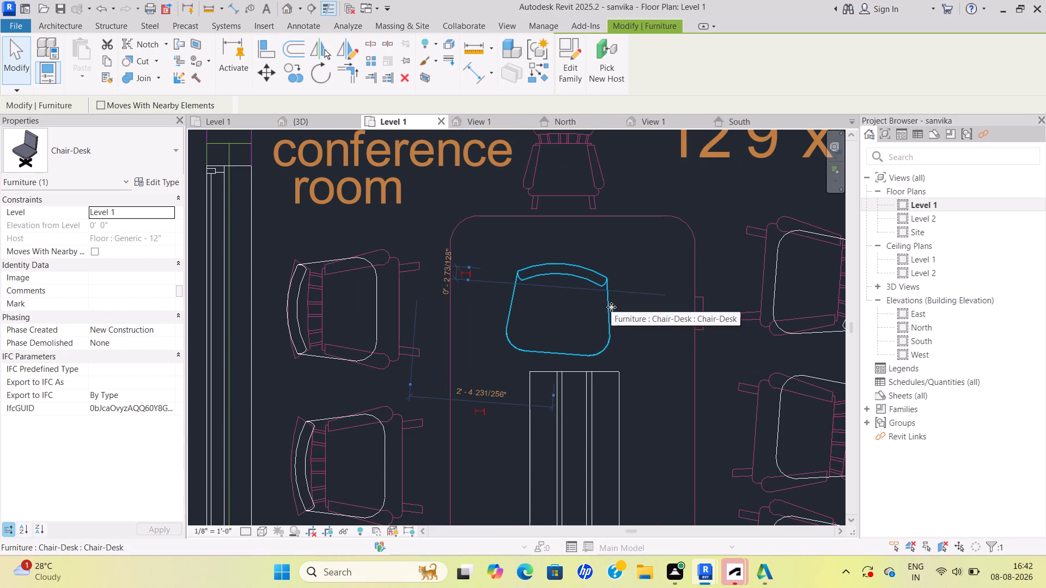
left_click(609, 309)
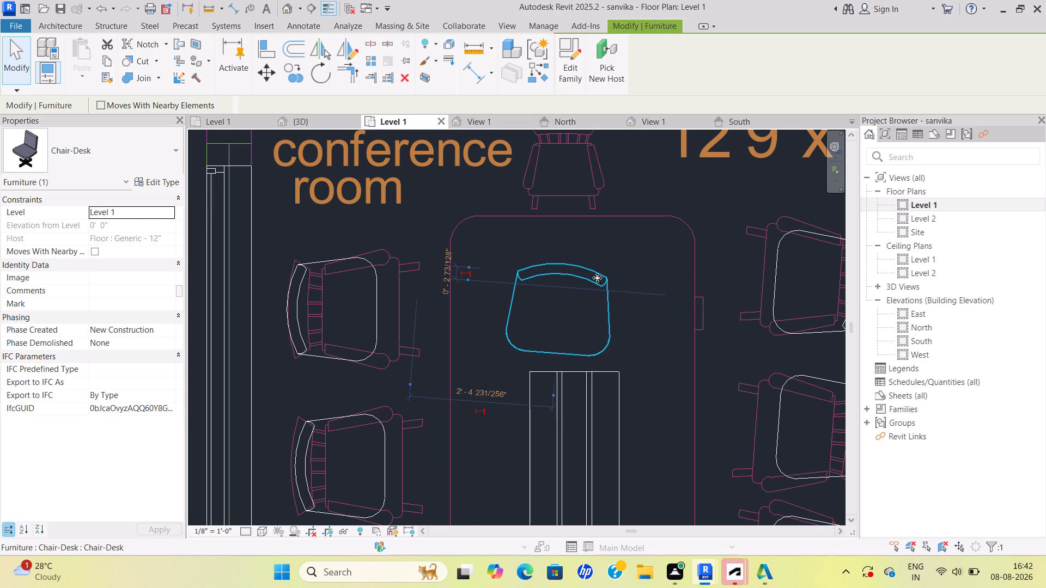
key("Escape")
key("Escape")
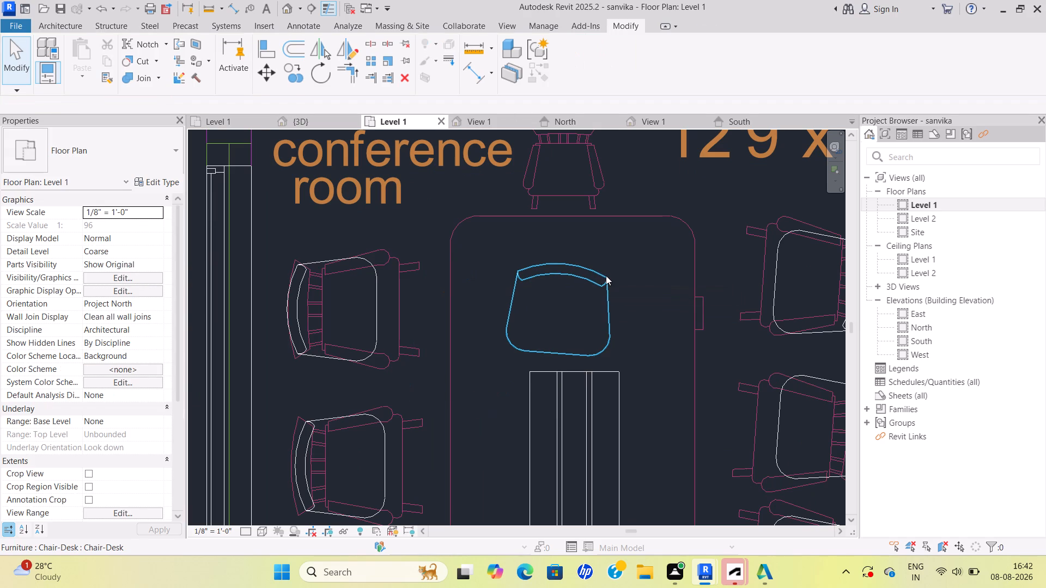
Move the rotated desk chair straight up about 2'-4 1/2" onto the drawn chair outline beyond the table's upper end.
left_click(606, 275)
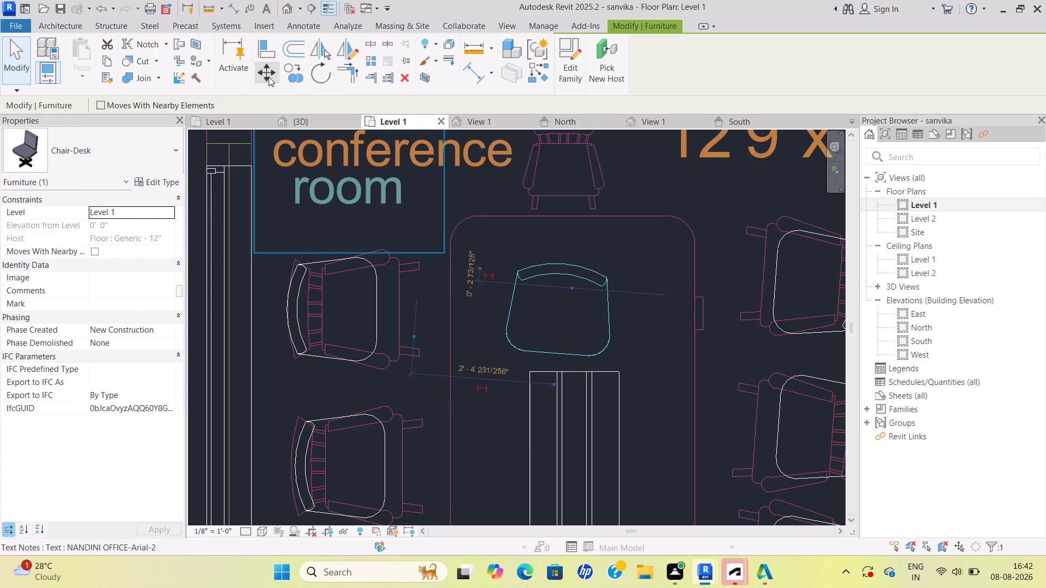
left_click(269, 77)
left_click(567, 260)
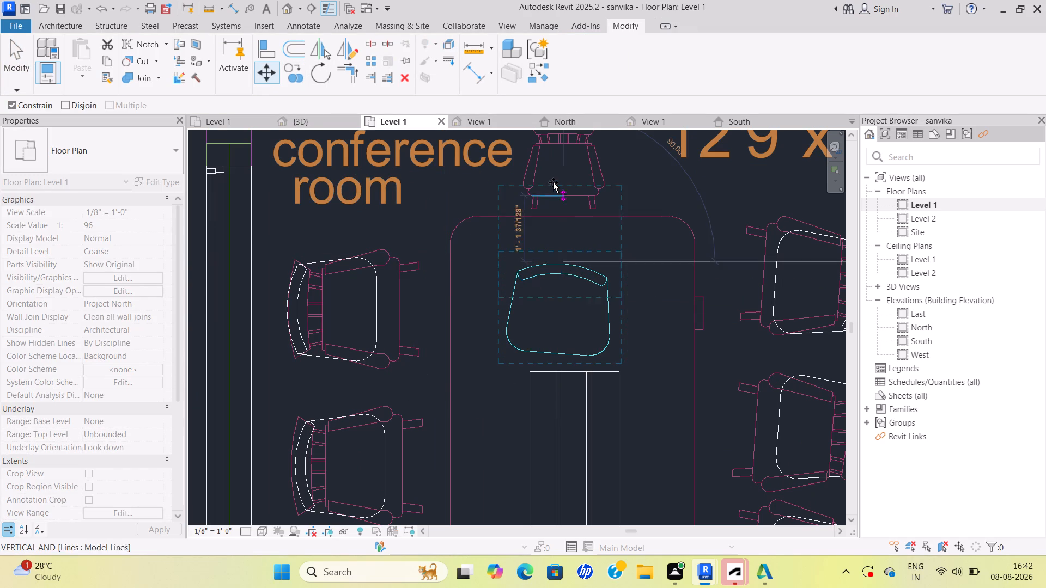
scroll(560, 184, "down", 2)
middle_click_drag(562, 186, 573, 336)
left_click(577, 291)
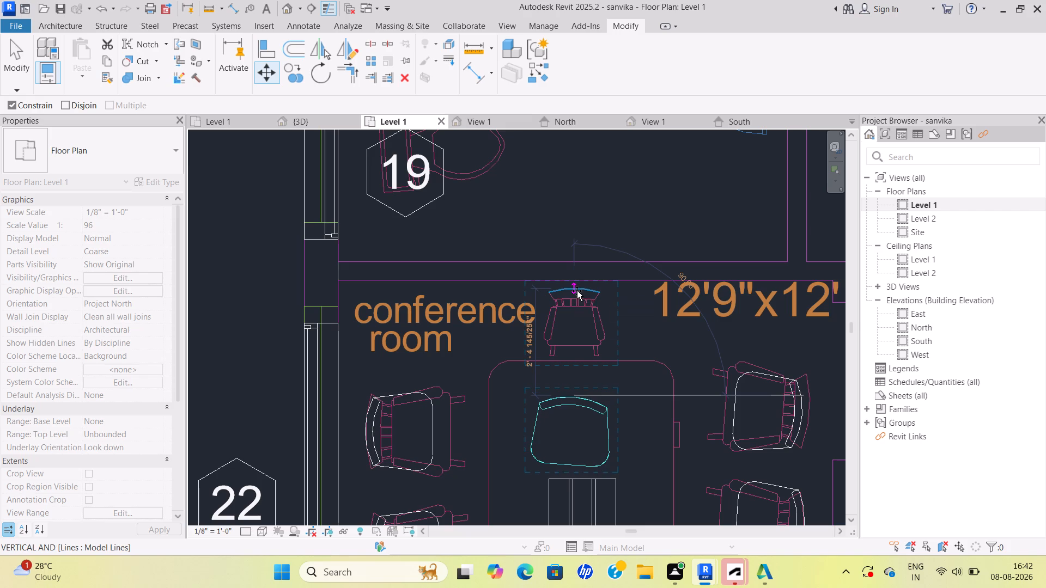
key("Escape")
Move the head desk chair slightly farther up so its backrest lines up with the drawn chair outline's back.
scroll(607, 326, "up", 2)
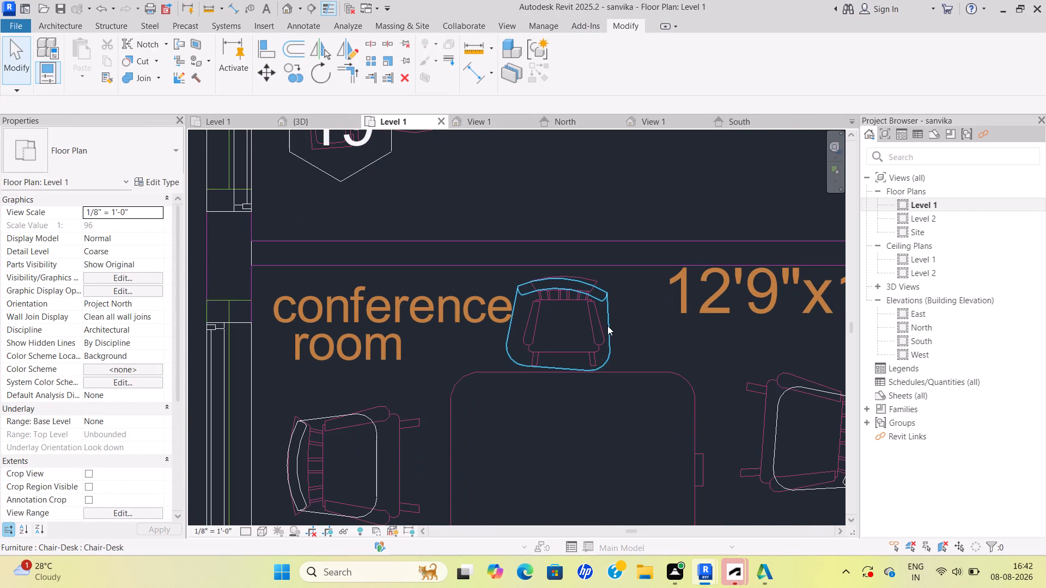
left_click(609, 326)
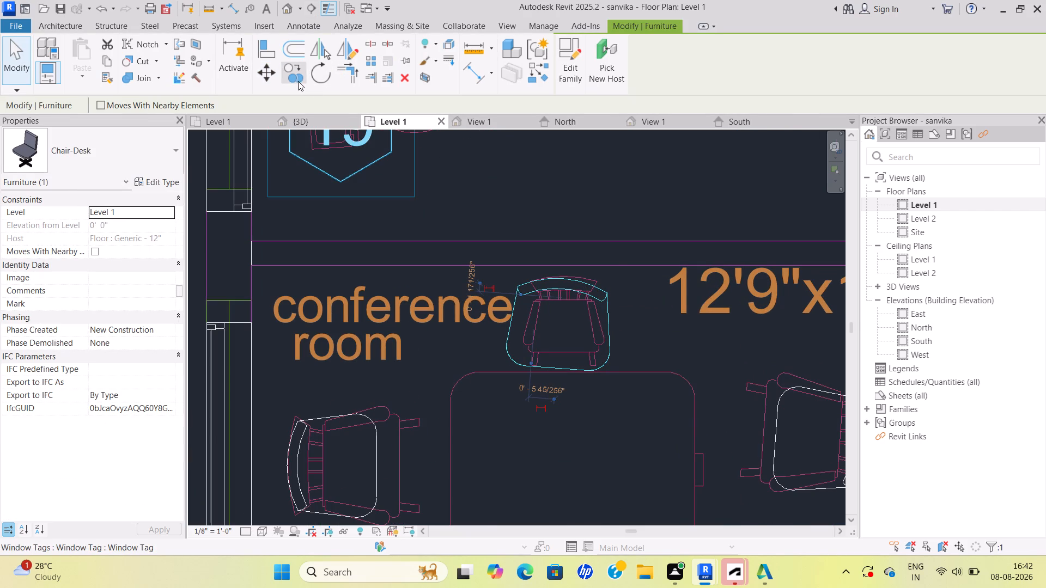
left_click(298, 81)
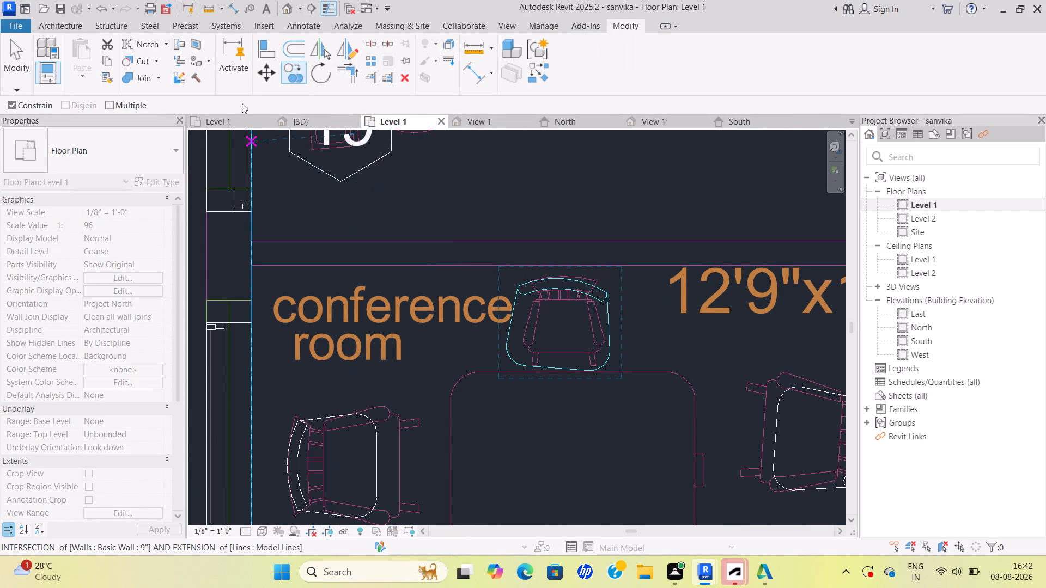
left_click(267, 75)
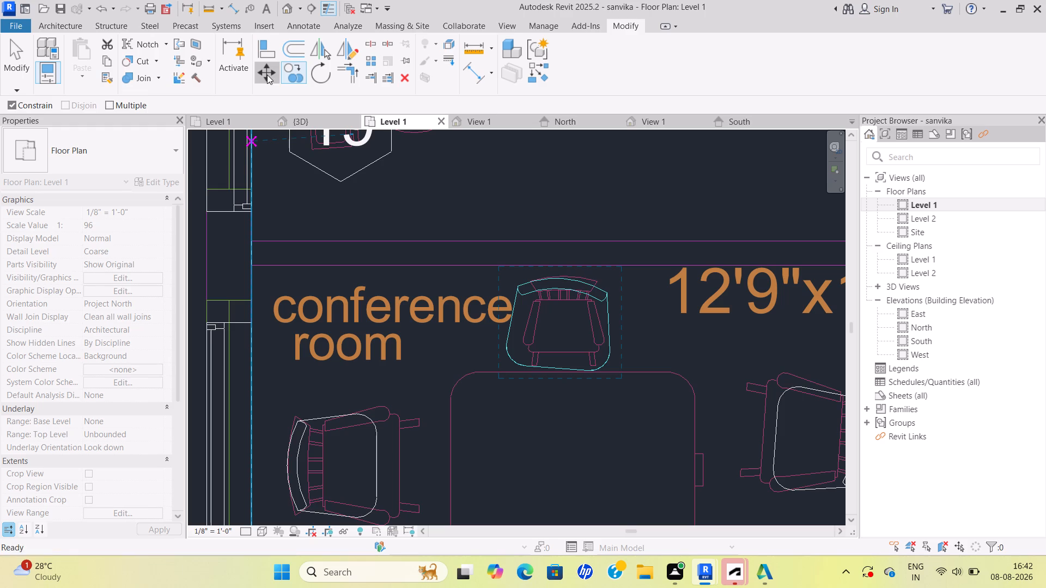
scroll(593, 289, "up", 4)
left_click(582, 277)
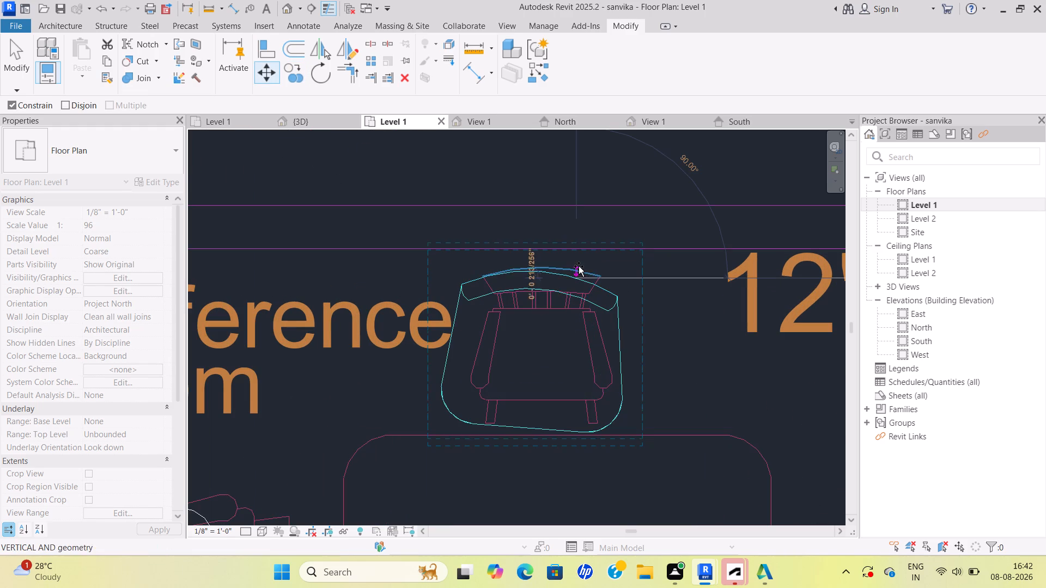
left_click(577, 265)
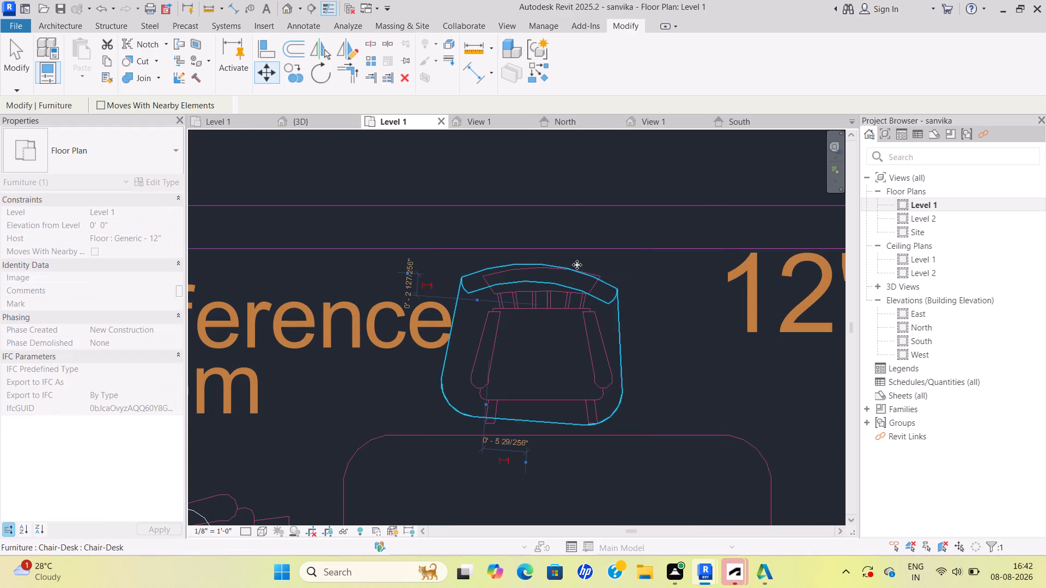
scroll(616, 313, "down", 5)
key("Escape")
Examine the floor plan from the conference room across the working area to the toilets for spaces still lacking components.
scroll(622, 314, "down", 3)
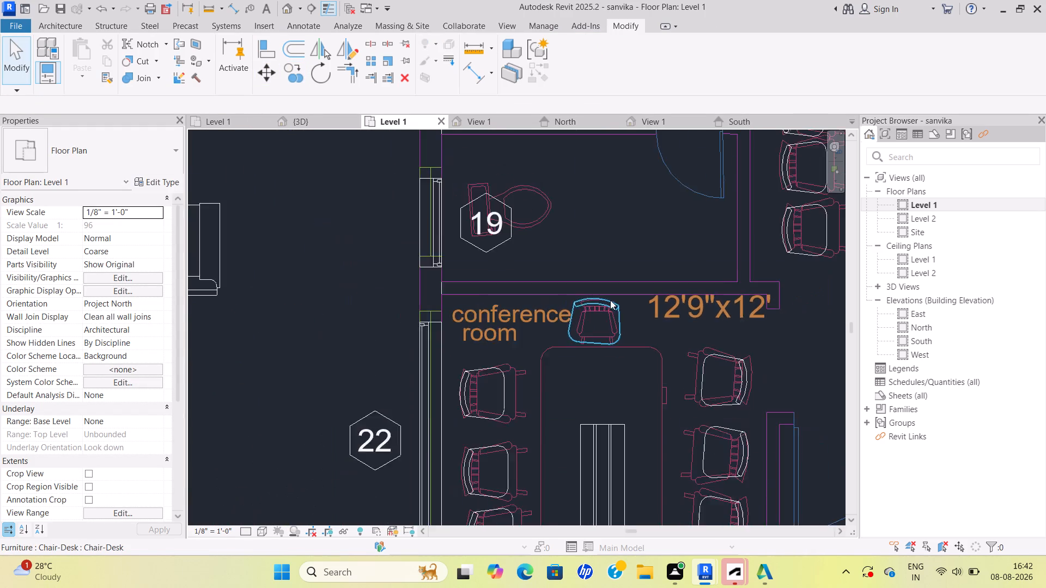
scroll(610, 300, "down", 7)
middle_click_drag(614, 320, 618, 362)
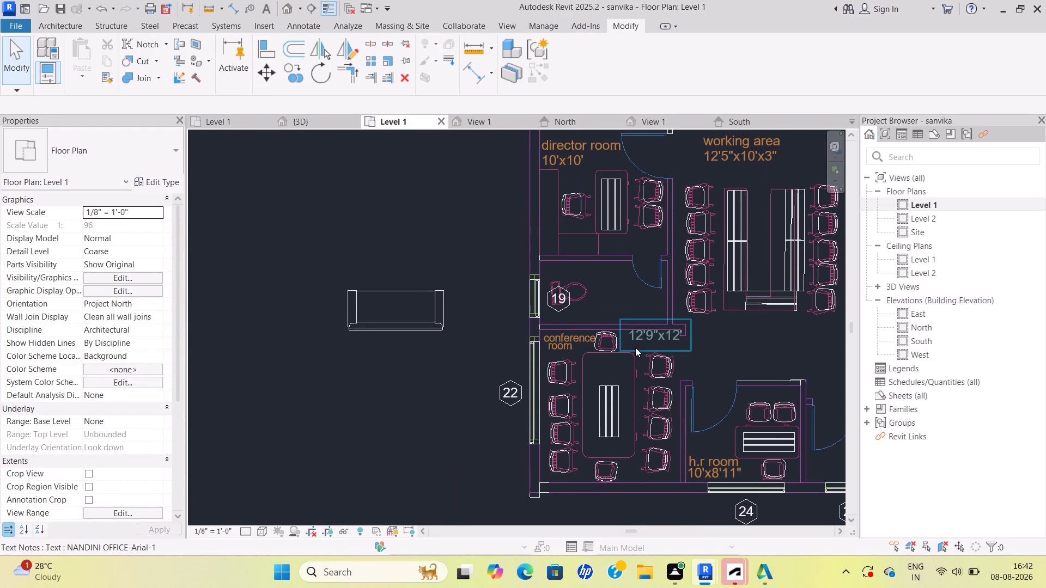
key("Escape")
scroll(638, 330, "down", 3)
middle_click_drag(634, 327, 551, 369)
scroll(621, 338, "down", 1)
scroll(607, 316, "up", 3)
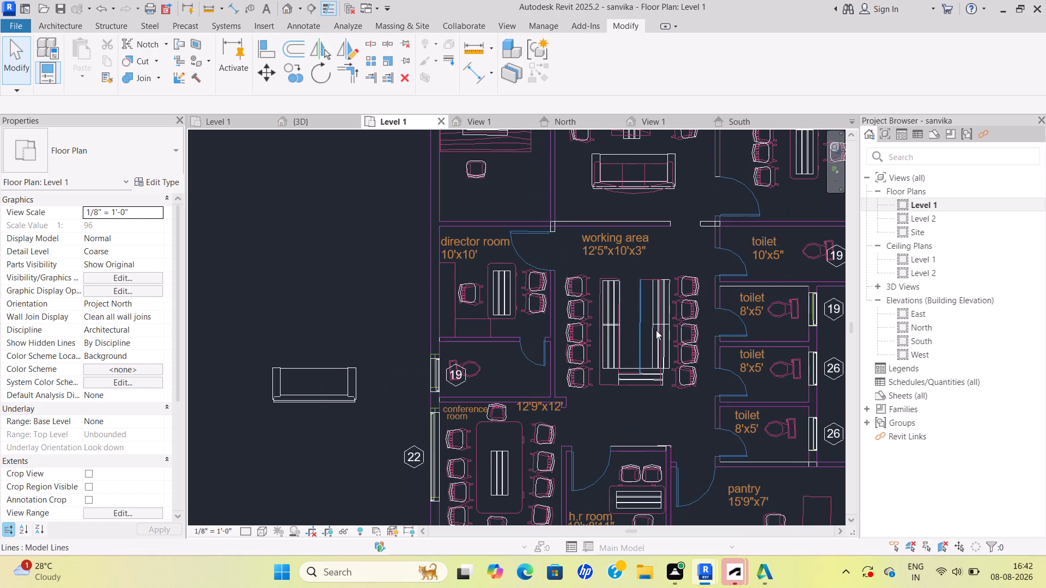
middle_click_drag(656, 330, 601, 359)
scroll(484, 358, "down", 1)
middle_click_drag(484, 358, 469, 353)
middle_click_drag(625, 338, 459, 336)
scroll(507, 342, "up", 3)
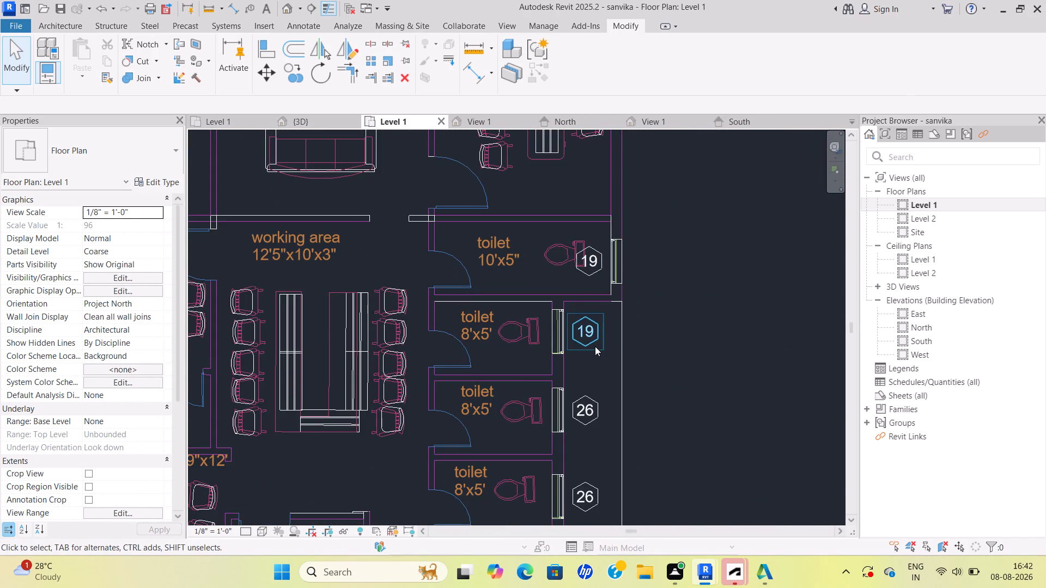
scroll(594, 348, "down", 1)
middle_click_drag(589, 348, 579, 327)
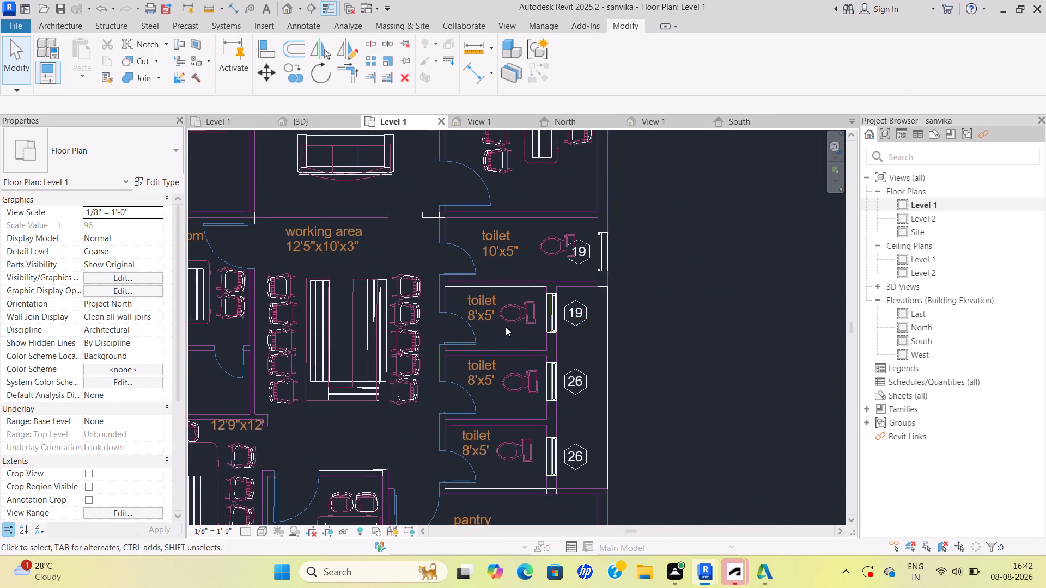
scroll(501, 317, "up", 3)
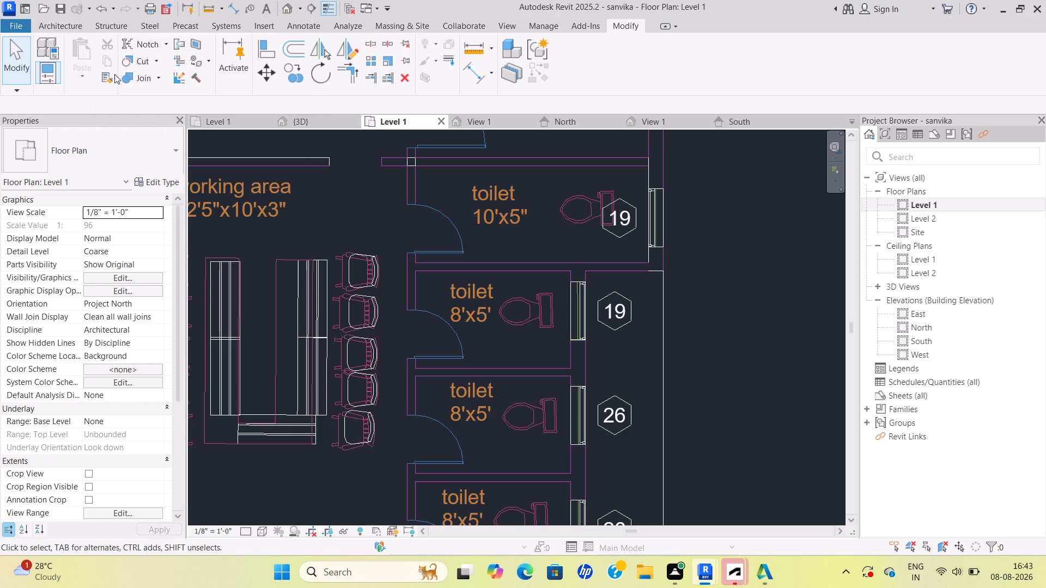
Browse the Seating folder and the English-Imperial US library folders for a component family to load for the toilets.
left_click(68, 26)
left_click(151, 74)
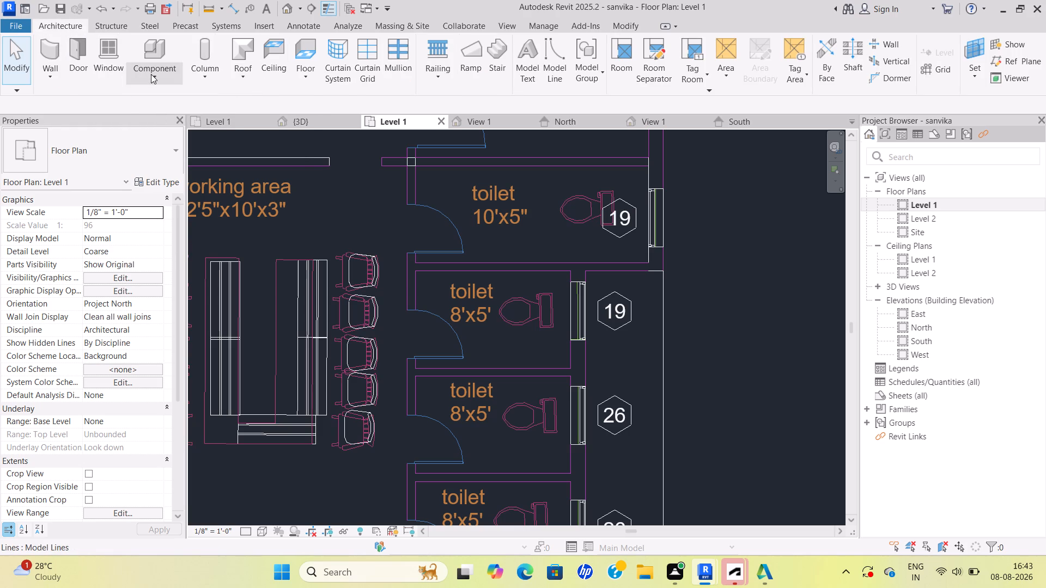
left_click(183, 98)
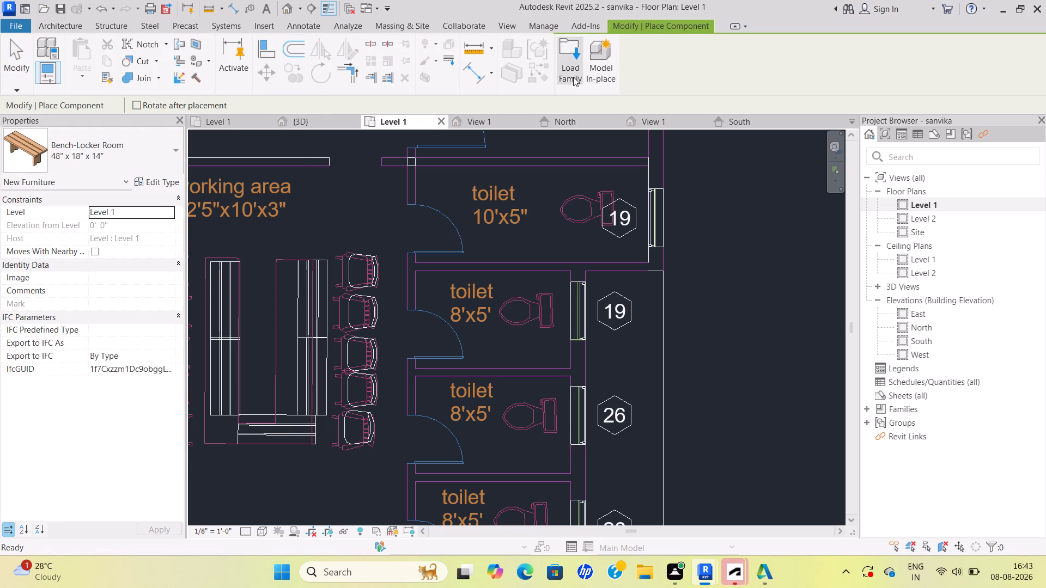
left_click(573, 77)
scroll(466, 250, "down", 2)
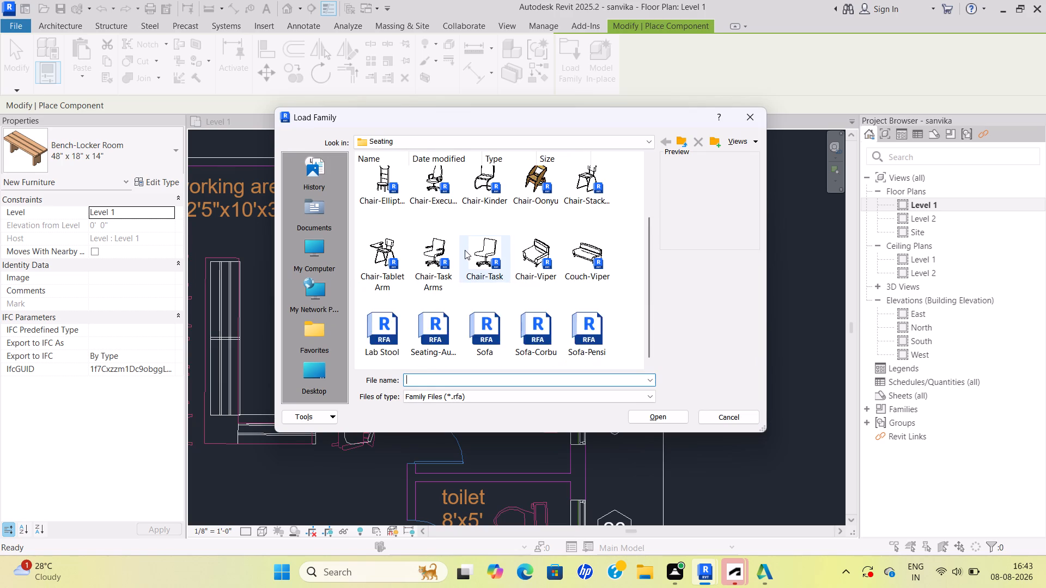
scroll(465, 250, "down", 3)
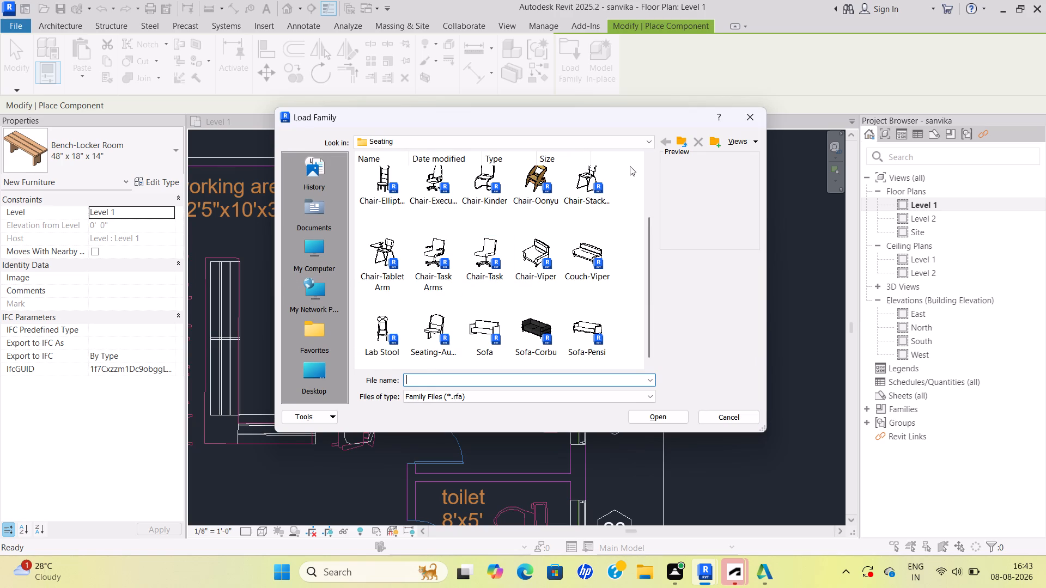
left_click(649, 143)
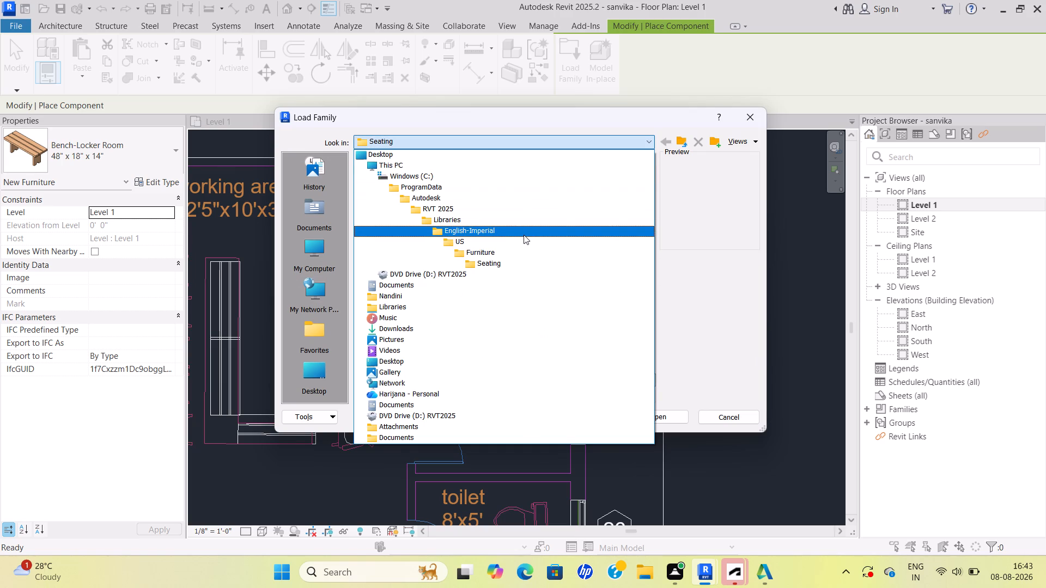
left_click(524, 235)
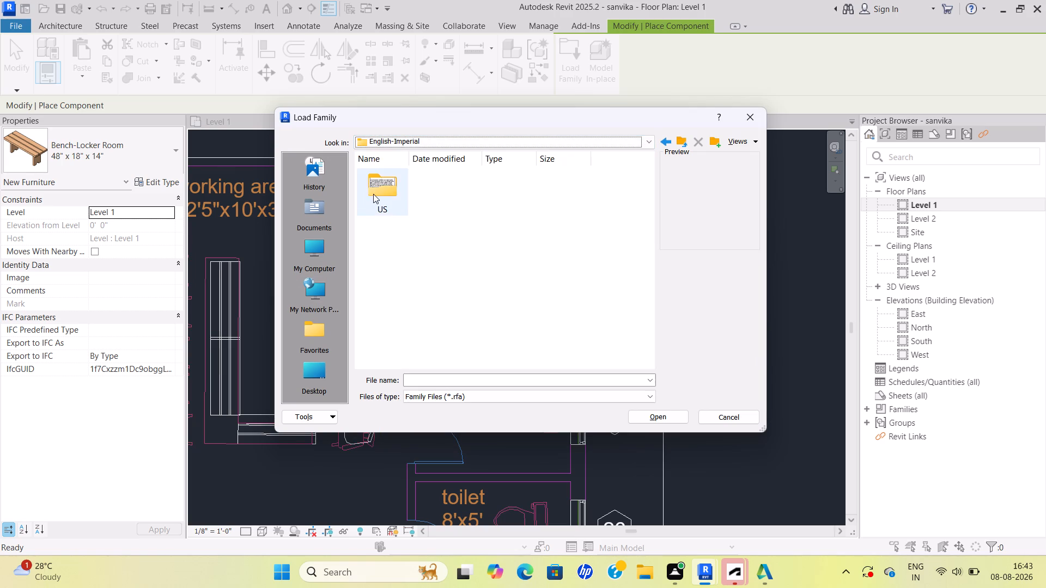
double_click(376, 194)
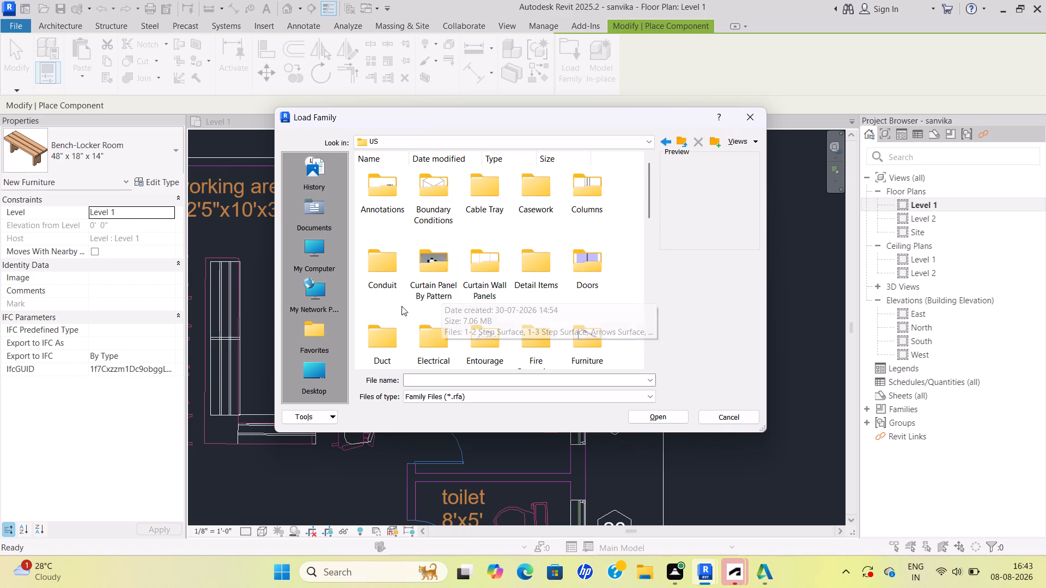
scroll(438, 350, "down", 1)
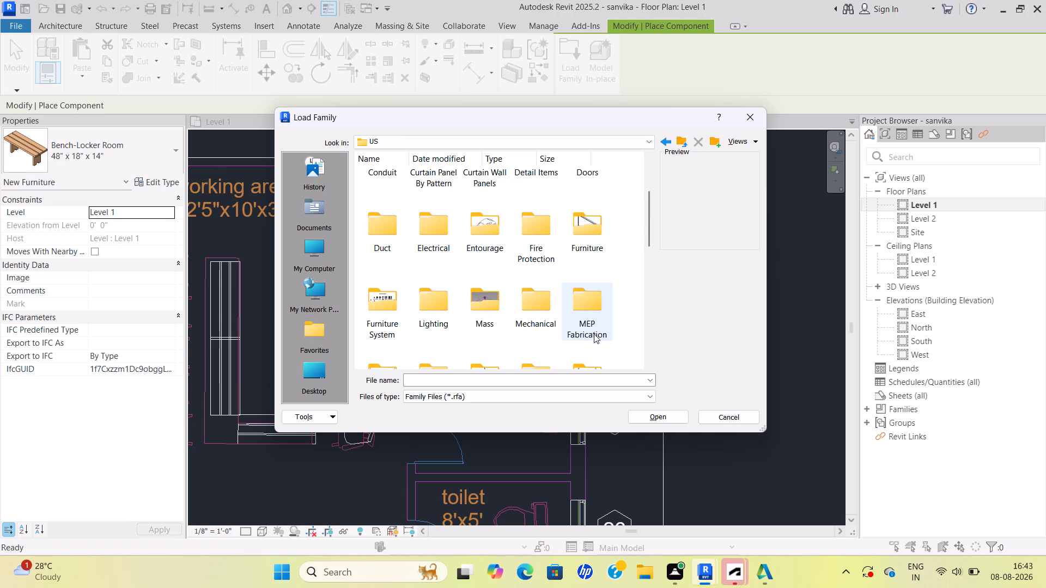
scroll(594, 334, "down", 1)
scroll(551, 348, "down", 2)
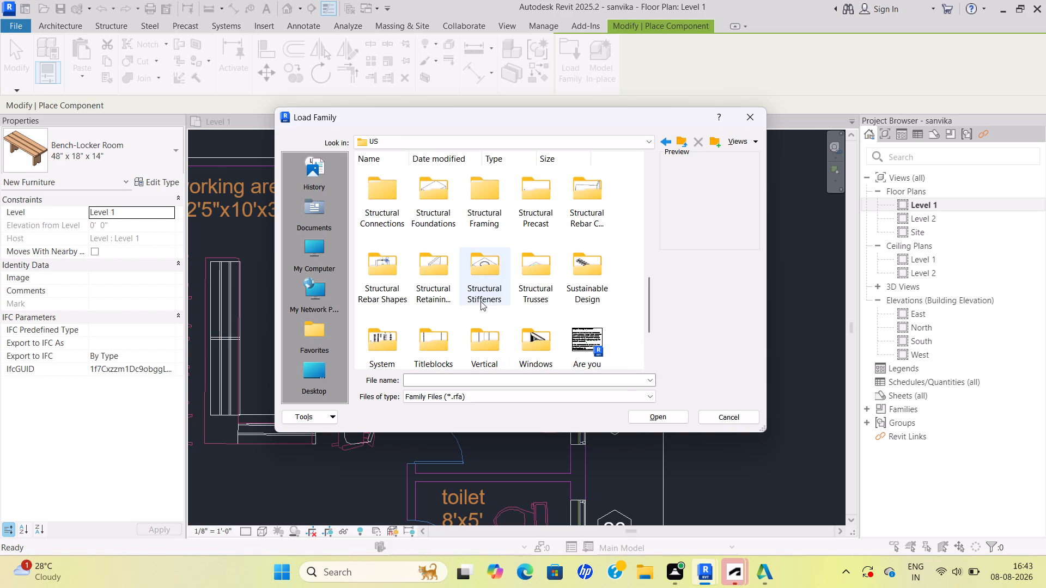
scroll(427, 362, "down", 1)
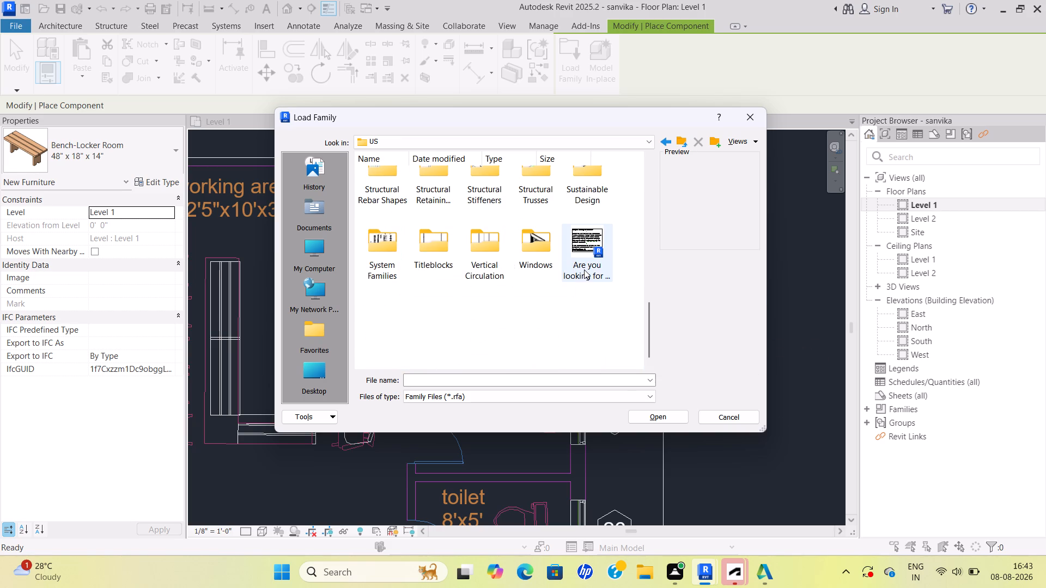
key("Escape")
scroll(571, 306, "down", 1)
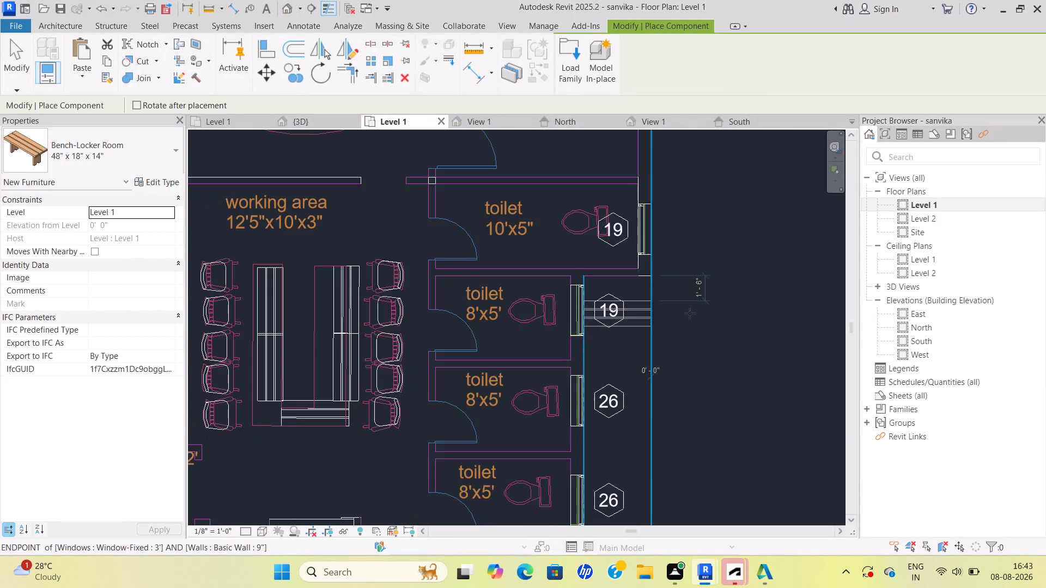
key("Escape")
Examine the whole office floor plan, then the toilets beside the working area, for components still missing.
scroll(720, 324, "down", 5)
double_click(728, 322)
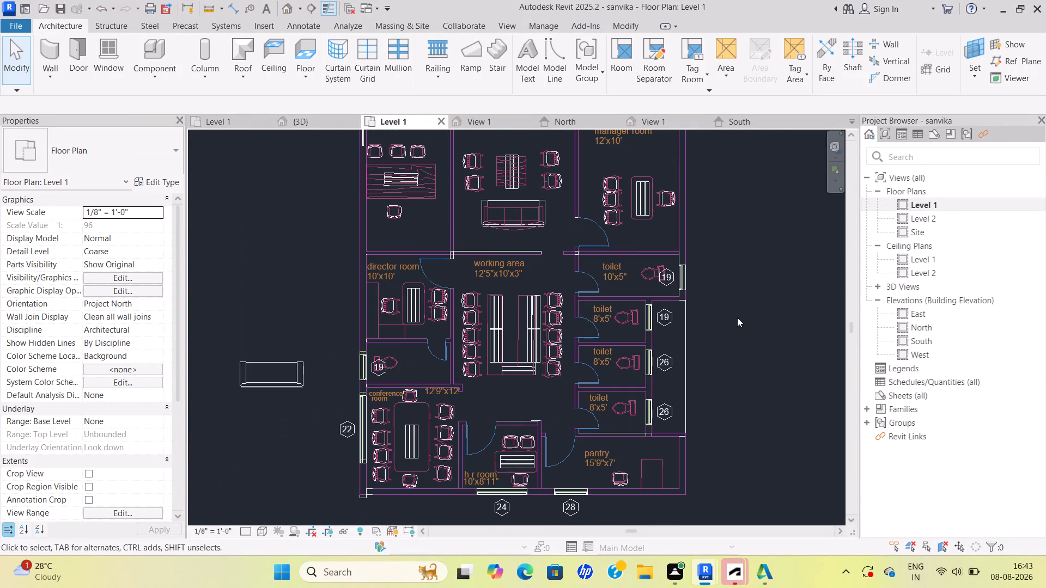
left_click_drag(741, 315, 763, 363)
key("Escape")
scroll(733, 286, "down", 2)
middle_click_drag(734, 286, 702, 375)
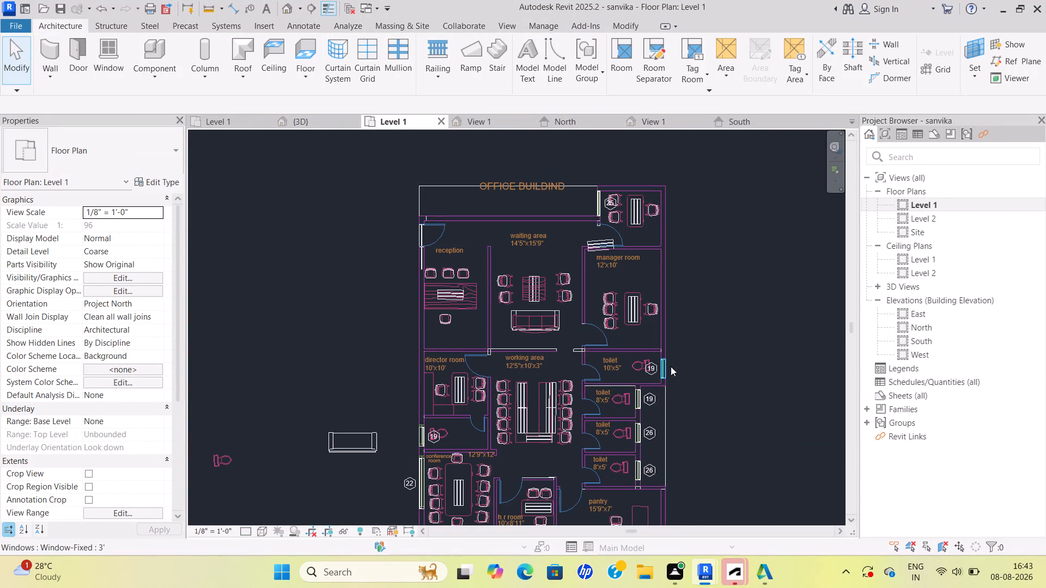
middle_click_drag(666, 365, 641, 284)
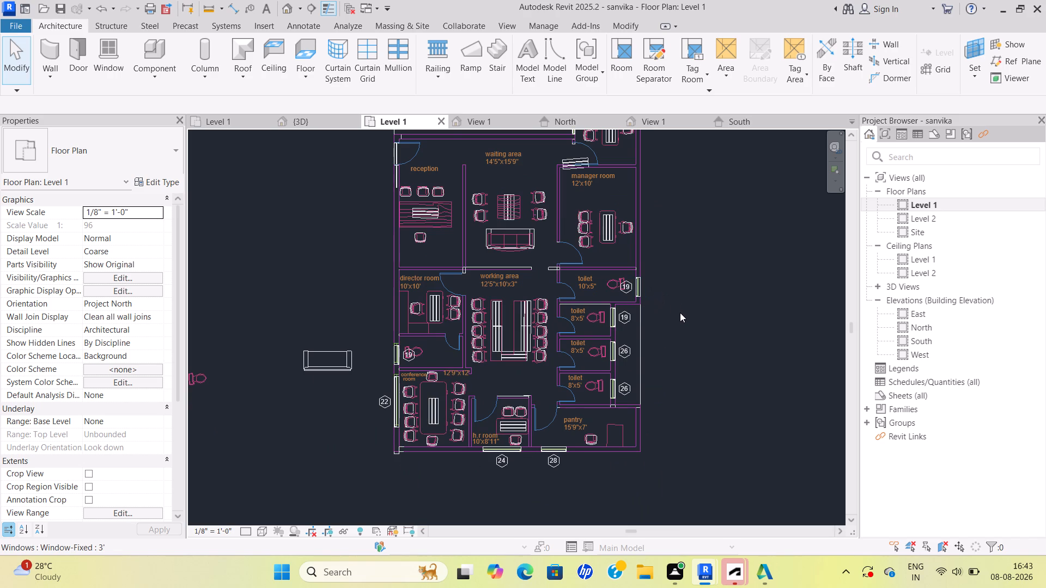
scroll(680, 313, "down", 2)
middle_click_drag(680, 313, 657, 327)
scroll(591, 339, "up", 5)
scroll(547, 395, "up", 4)
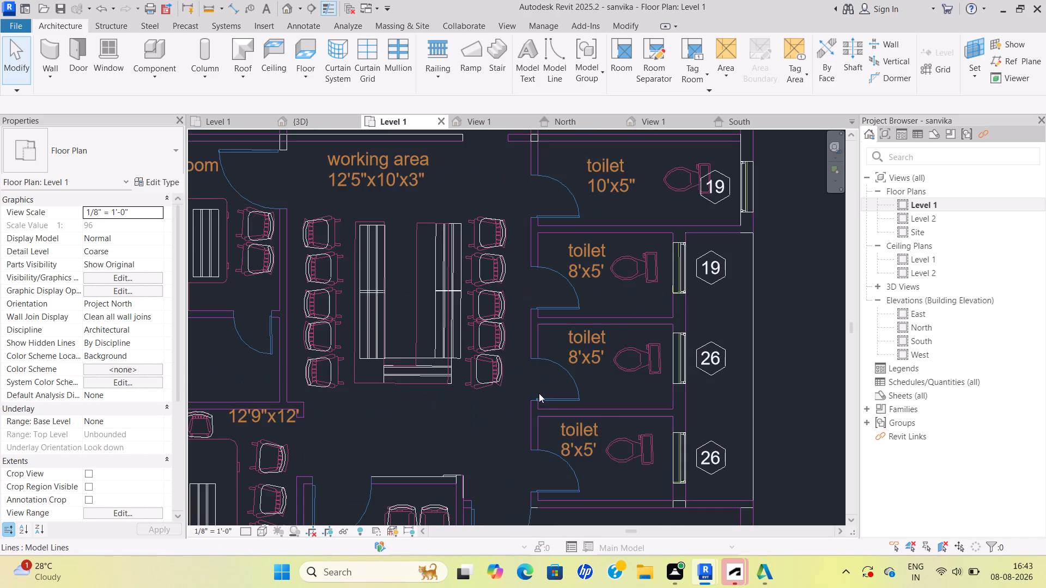
scroll(571, 414, "down", 3)
middle_click_drag(586, 401, 607, 378)
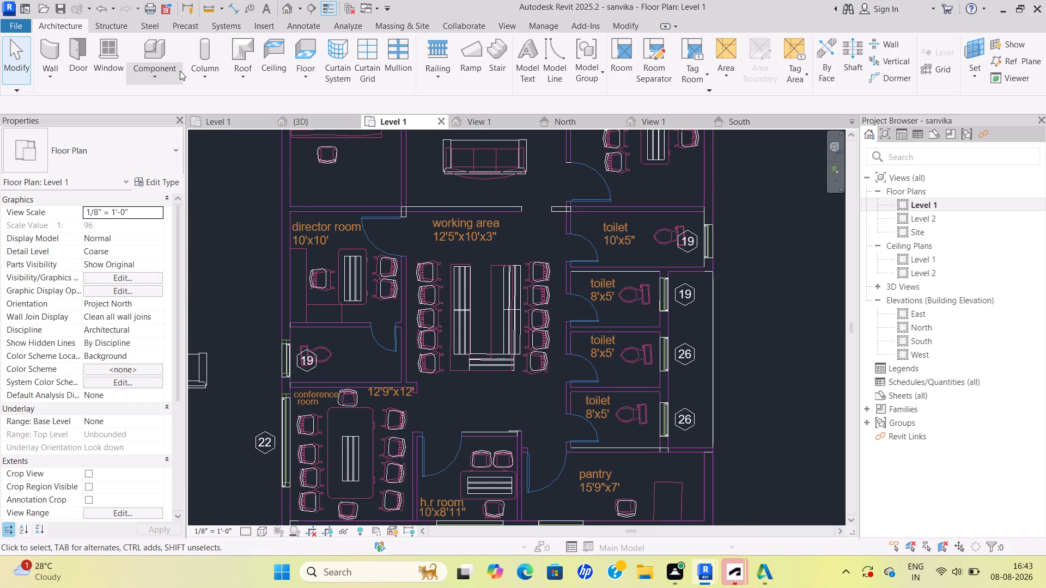
Start loading a component family again and look through the families in the Seating folder.
left_click(152, 75)
left_click(182, 99)
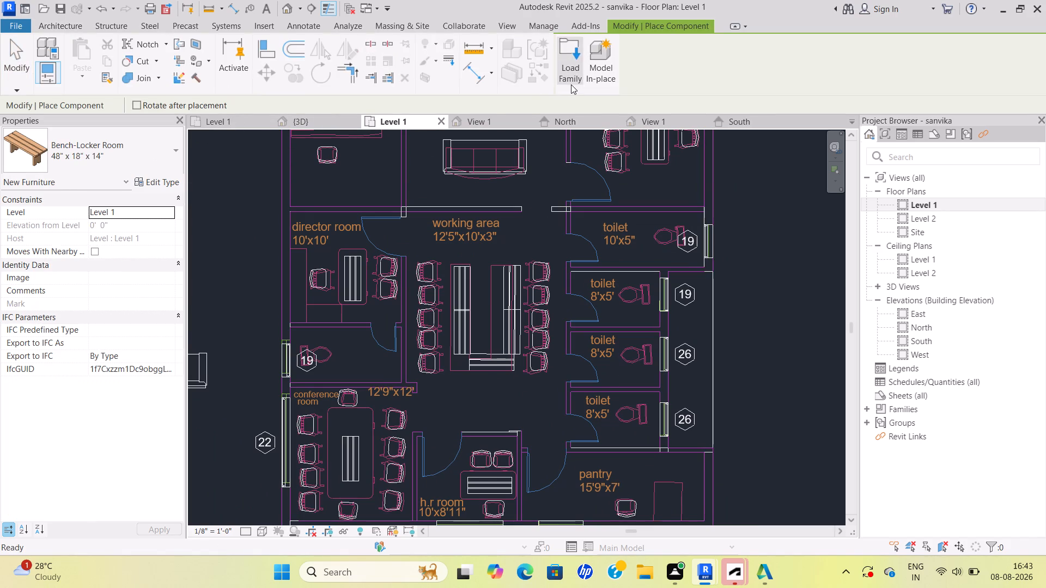
left_click(572, 84)
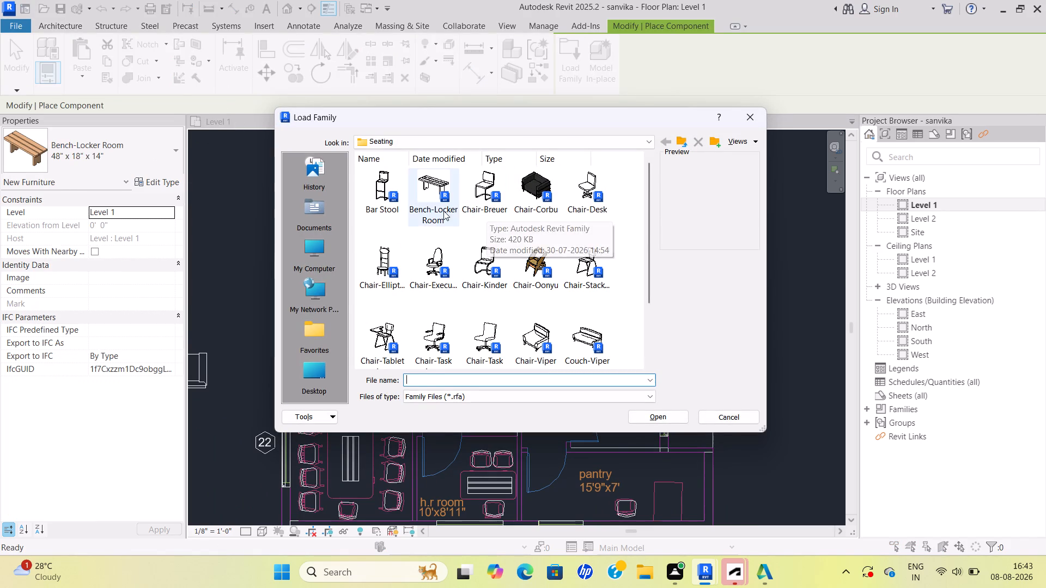
scroll(537, 277, "down", 3)
scroll(511, 312, "down", 3)
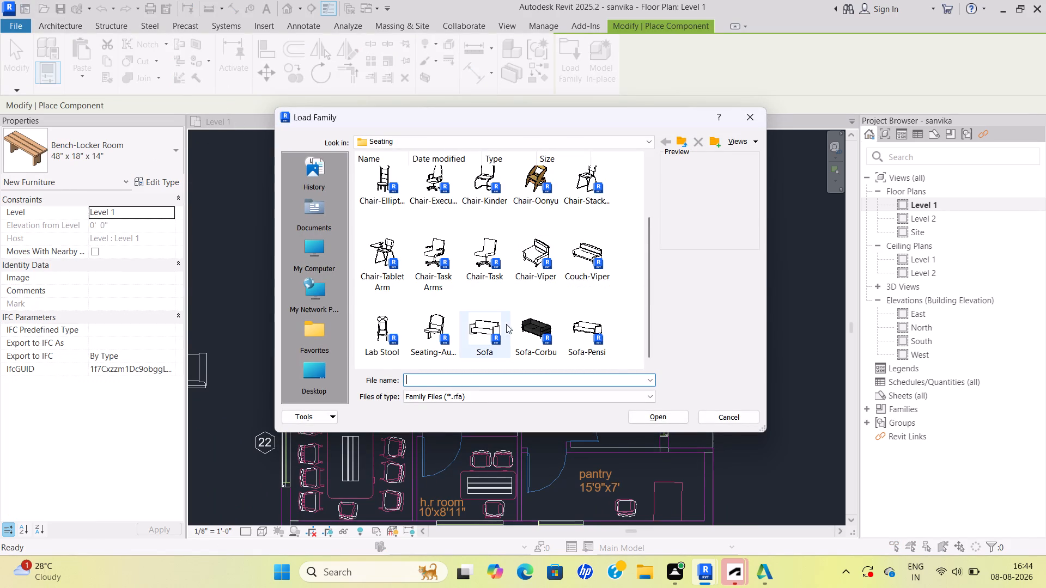
scroll(506, 324, "down", 2)
scroll(432, 272, "down", 1)
scroll(374, 342, "up", 4)
scroll(376, 342, "down", 3)
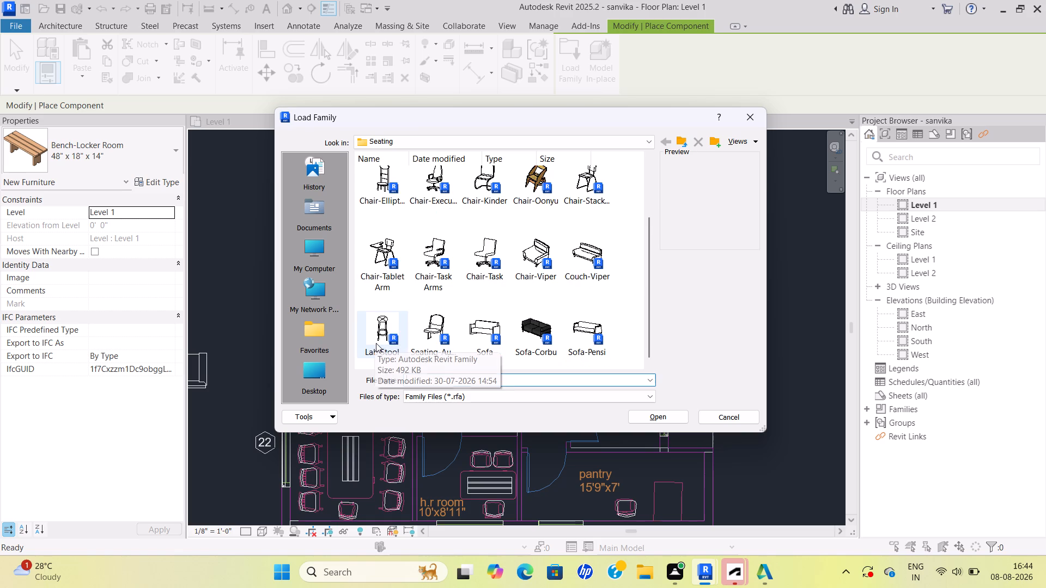
scroll(376, 343, "down", 1)
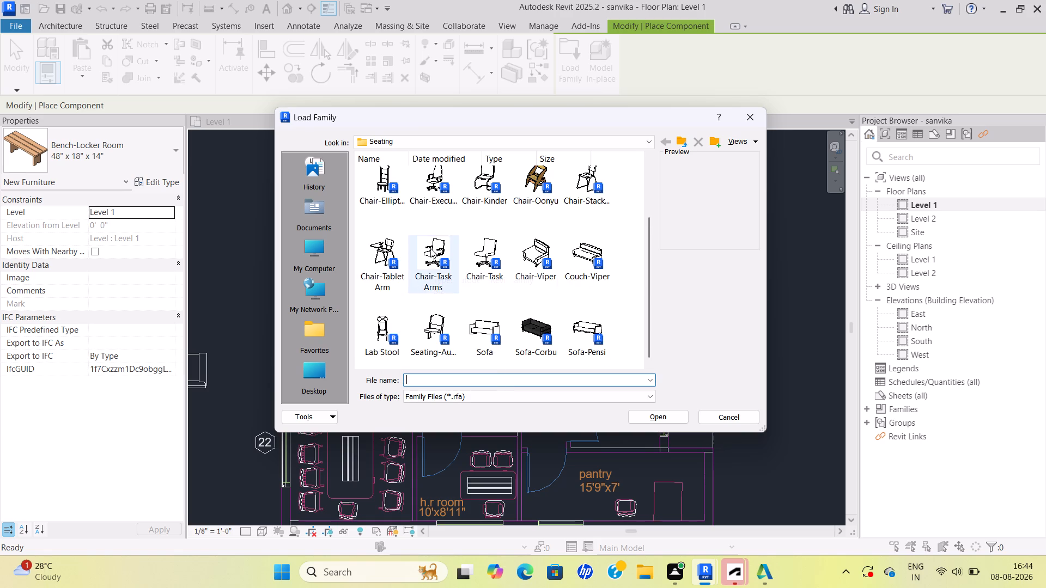
Go to the English-Imperial US library and check the MEP Fabrication folder for toilet families.
left_click(650, 145)
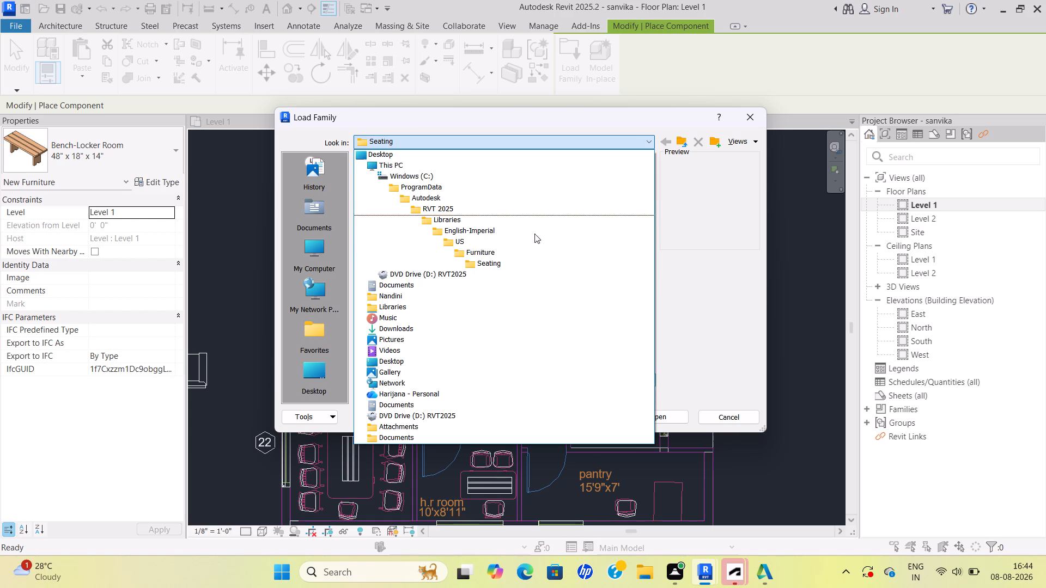
double_click(526, 234)
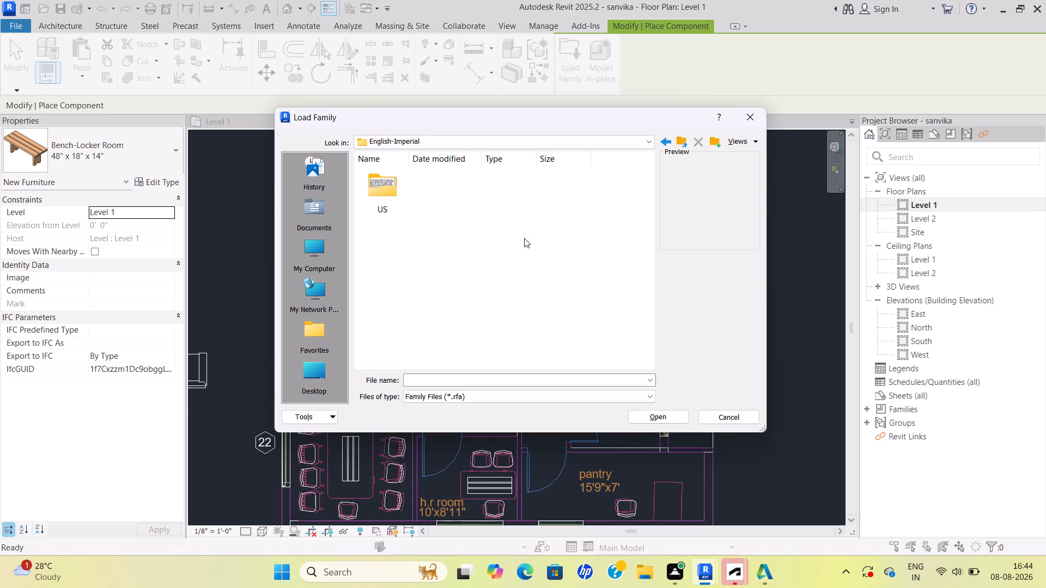
double_click(381, 194)
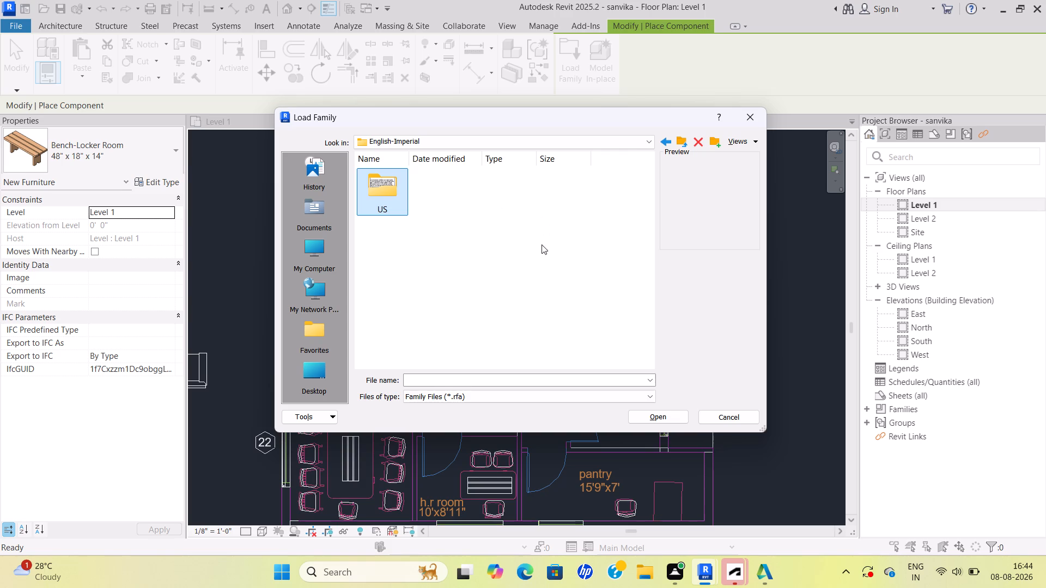
double_click(378, 184)
double_click(390, 190)
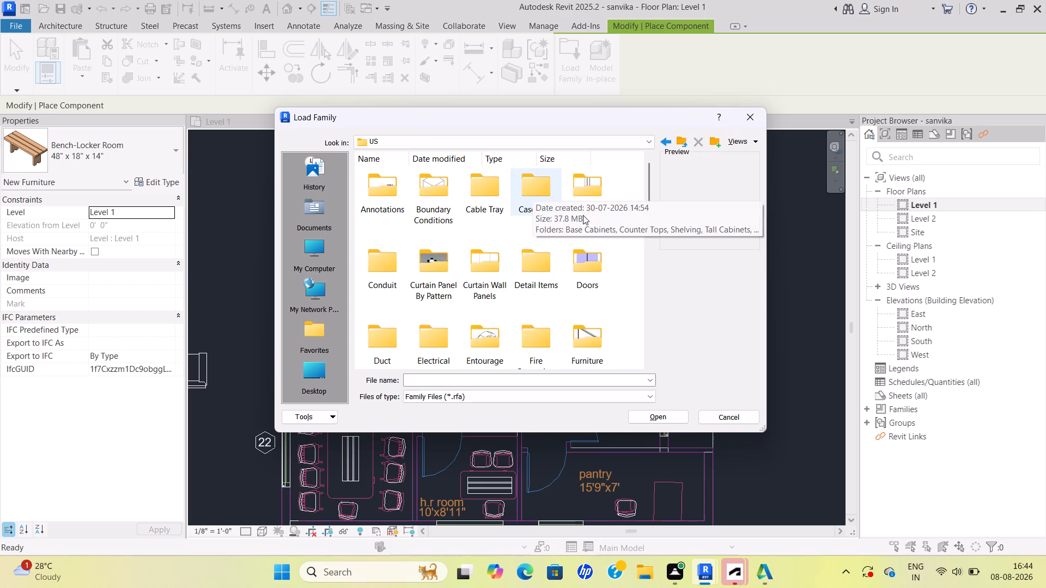
scroll(583, 217, "down", 2)
scroll(543, 237, "down", 1)
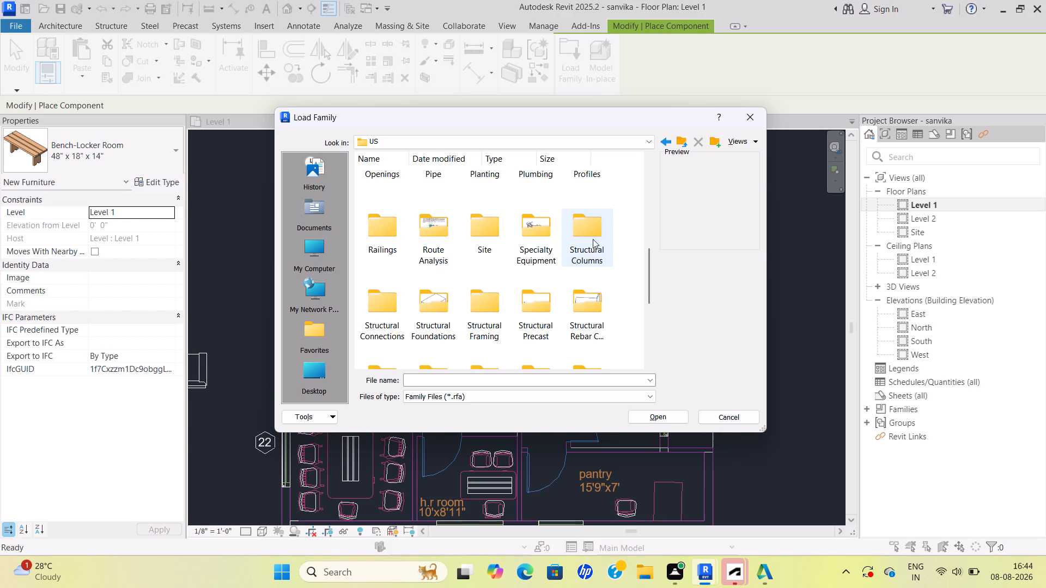
scroll(586, 246, "up", 1)
double_click(581, 215)
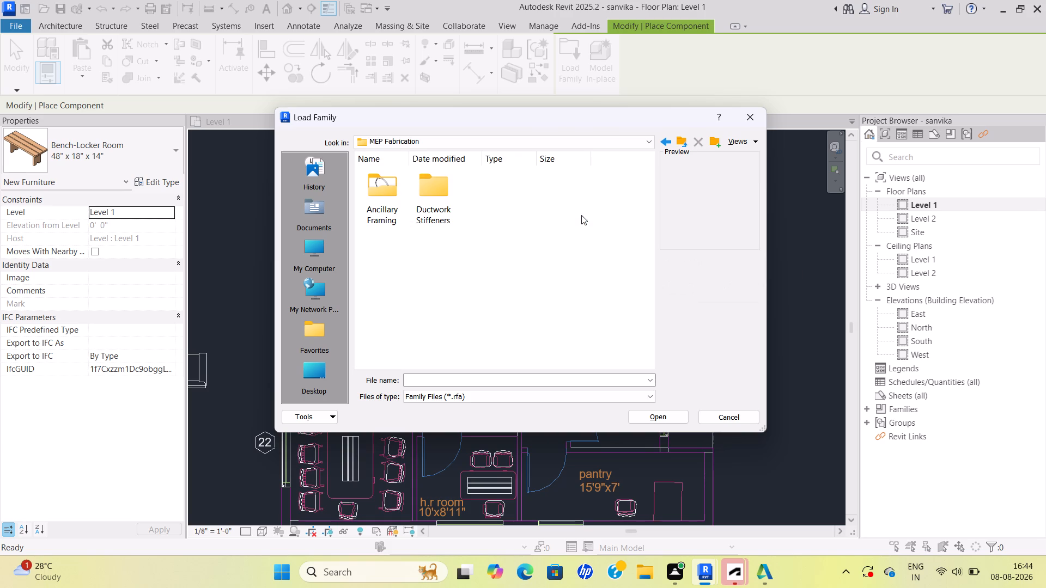
Return to the US library folders and check the Curtain Wall Panels folder for usable families.
left_click(647, 142)
double_click(522, 226)
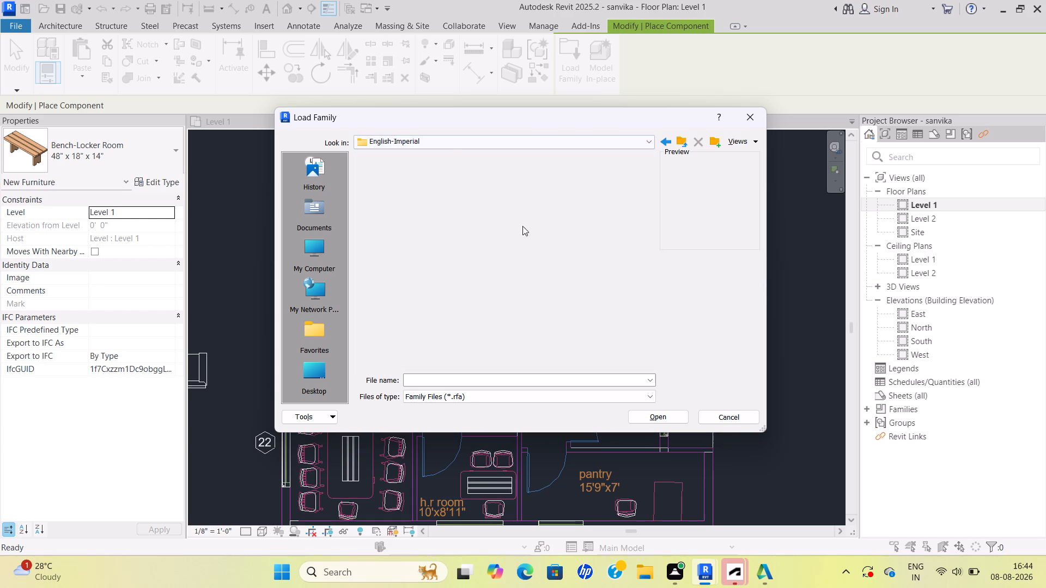
double_click(389, 194)
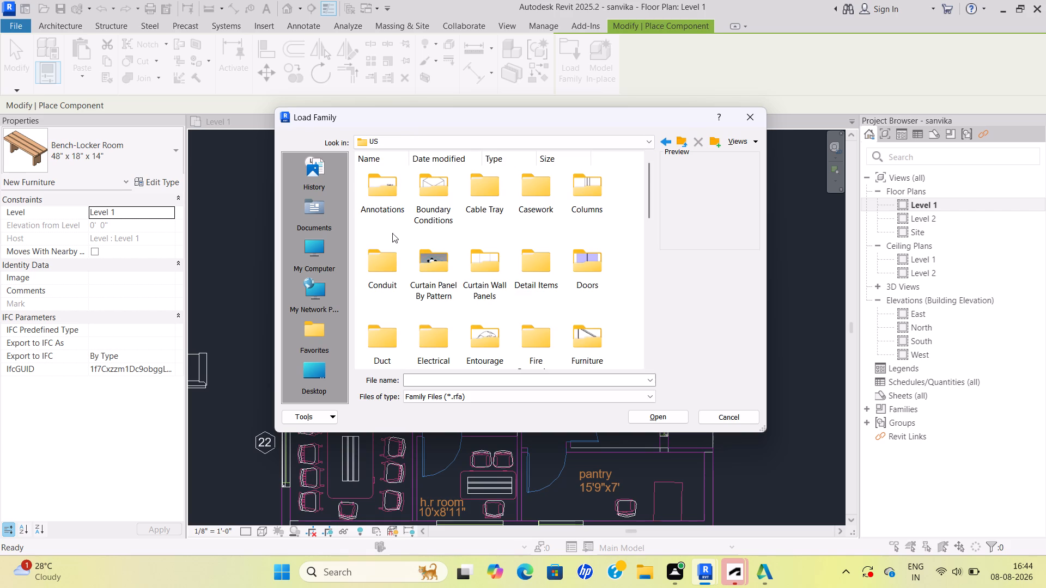
scroll(571, 293, "down", 1)
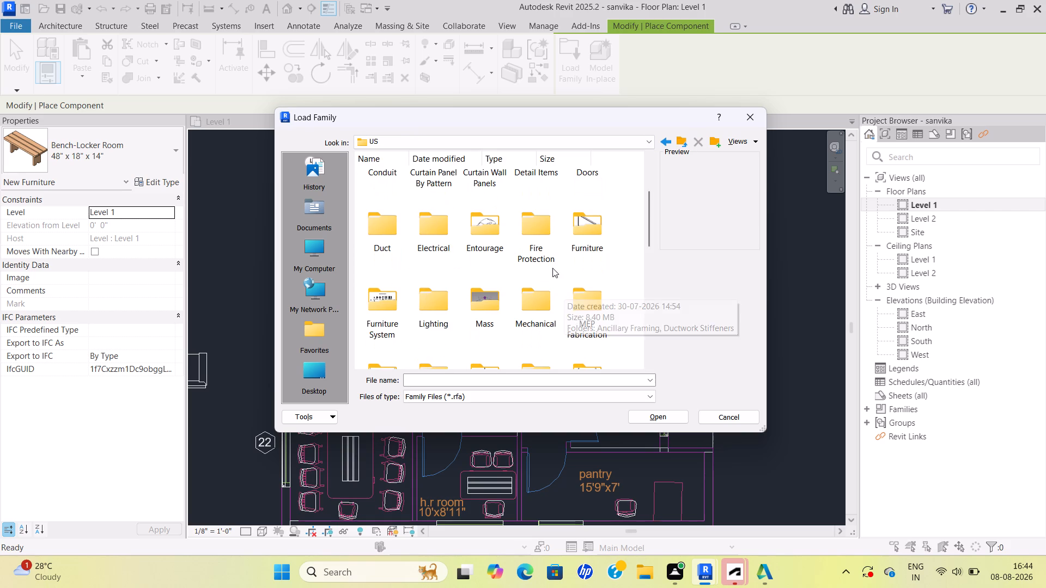
left_click(554, 169)
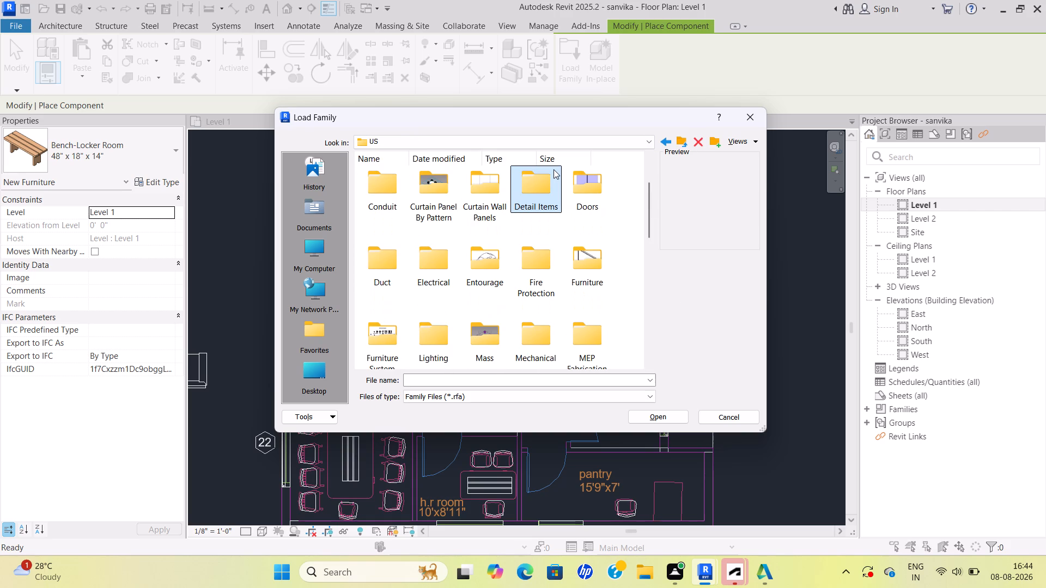
double_click(482, 212)
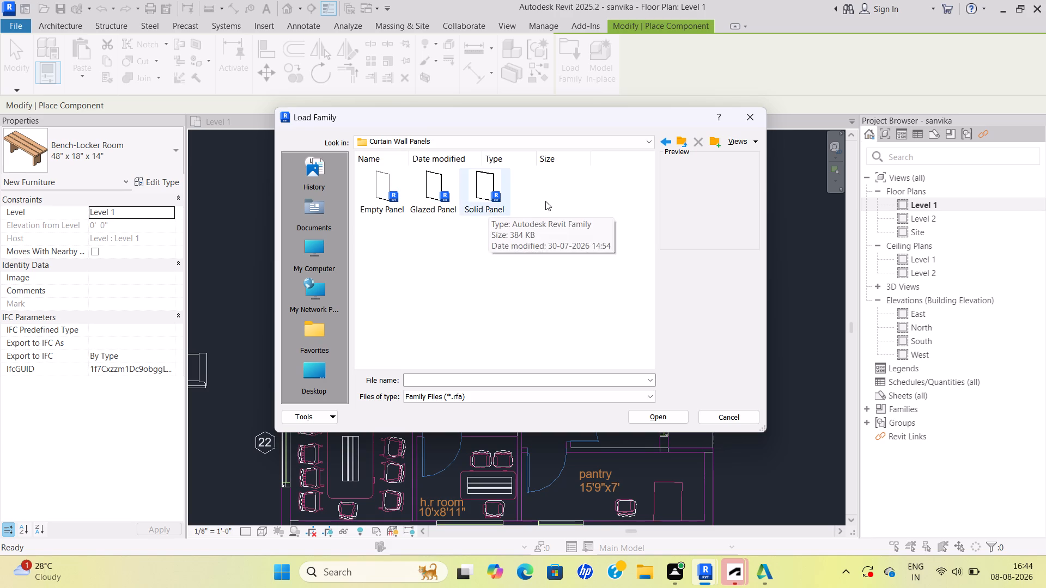
Return to the US library folders and look through the window families in the Windows folder.
left_click(646, 140)
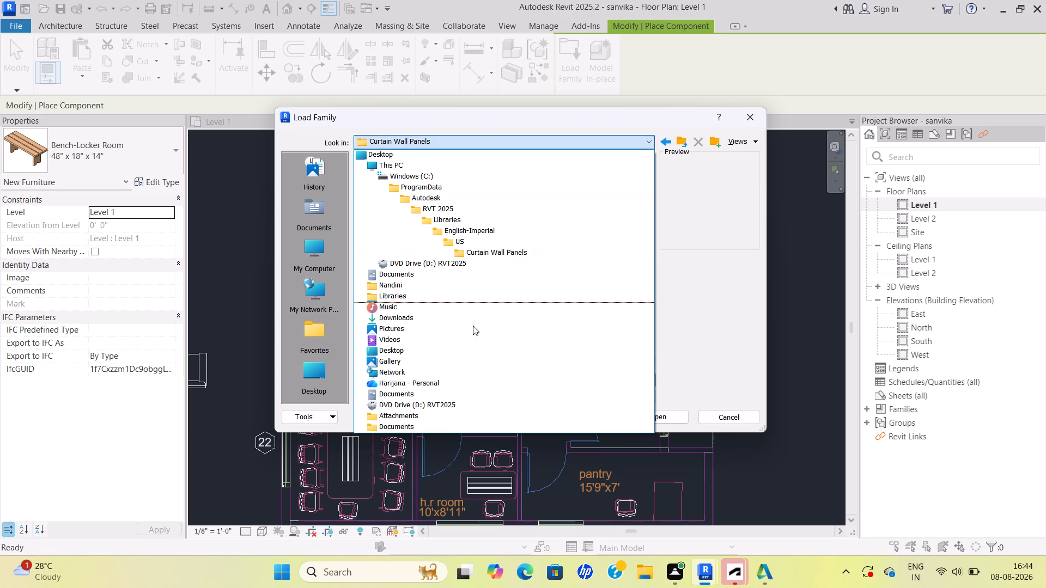
left_click(478, 234)
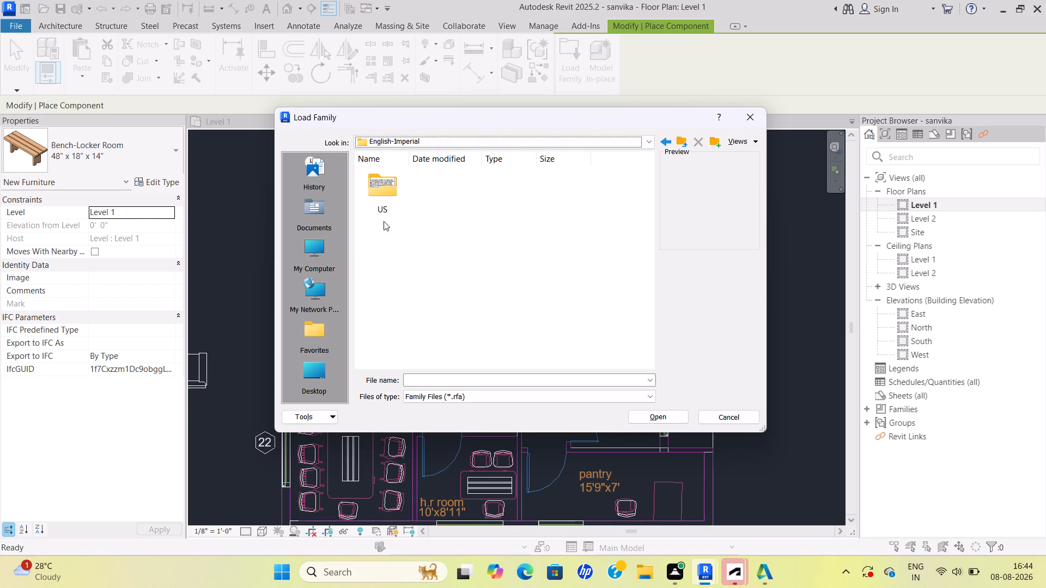
double_click(380, 193)
scroll(490, 293, "down", 2)
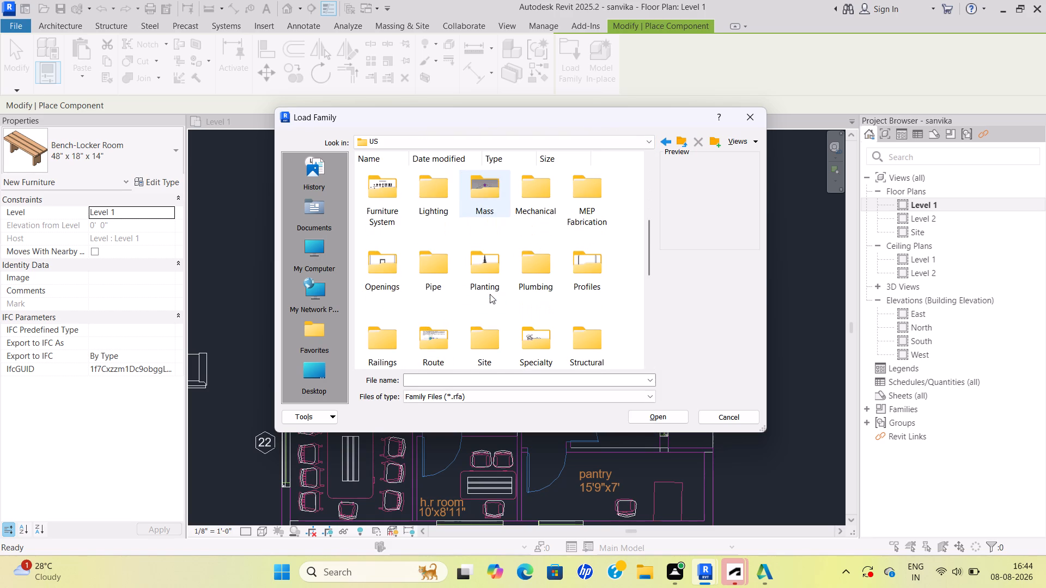
scroll(489, 309, "down", 1)
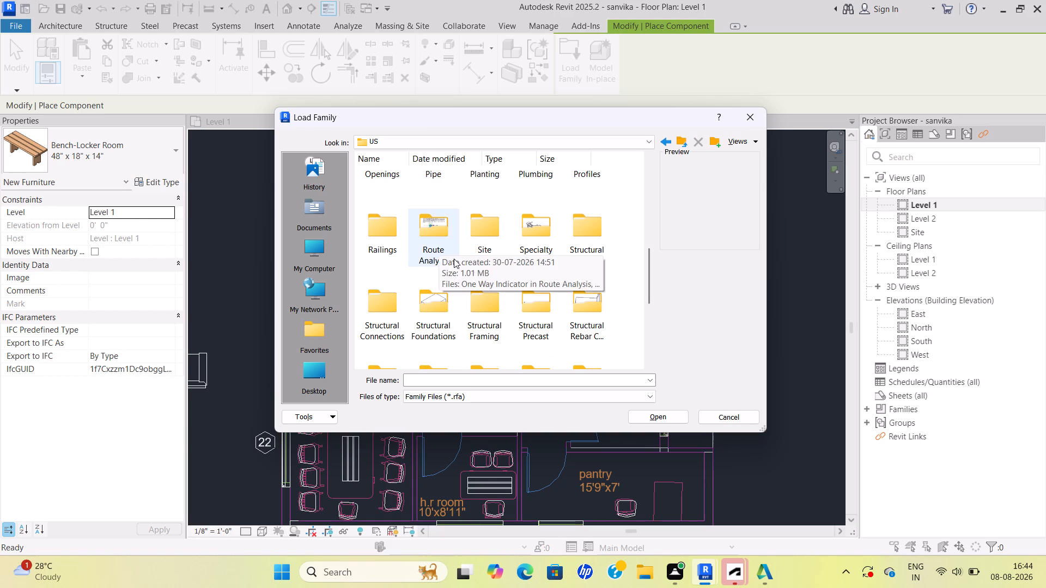
scroll(571, 317, "down", 2)
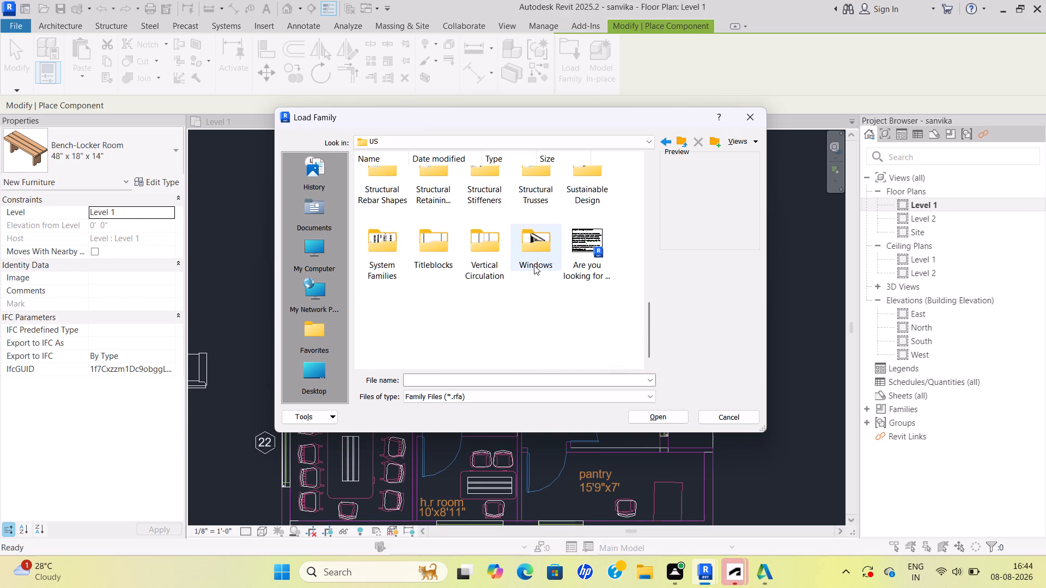
middle_click_drag(543, 266, 547, 320)
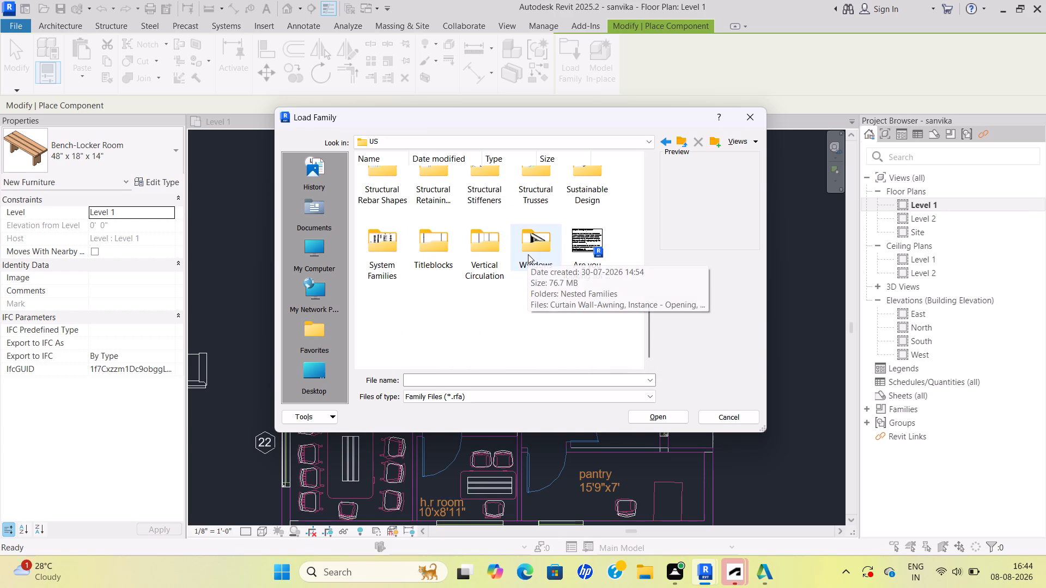
double_click(528, 254)
scroll(526, 308, "down", 1)
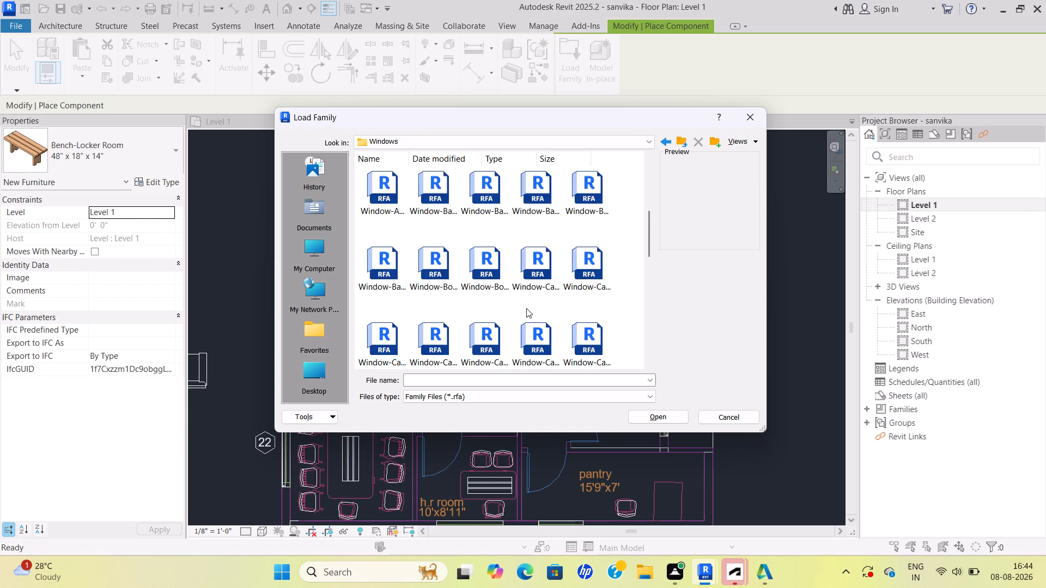
scroll(526, 308, "down", 4)
scroll(521, 303, "up", 2)
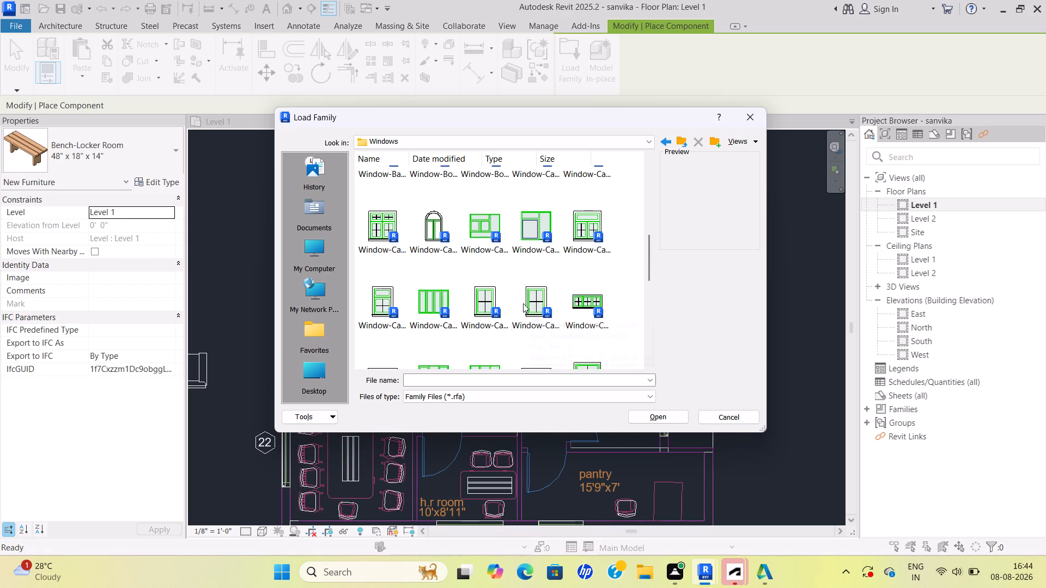
Go back to the US library and scan its whole folder list for a category with toilet families.
left_click(648, 142)
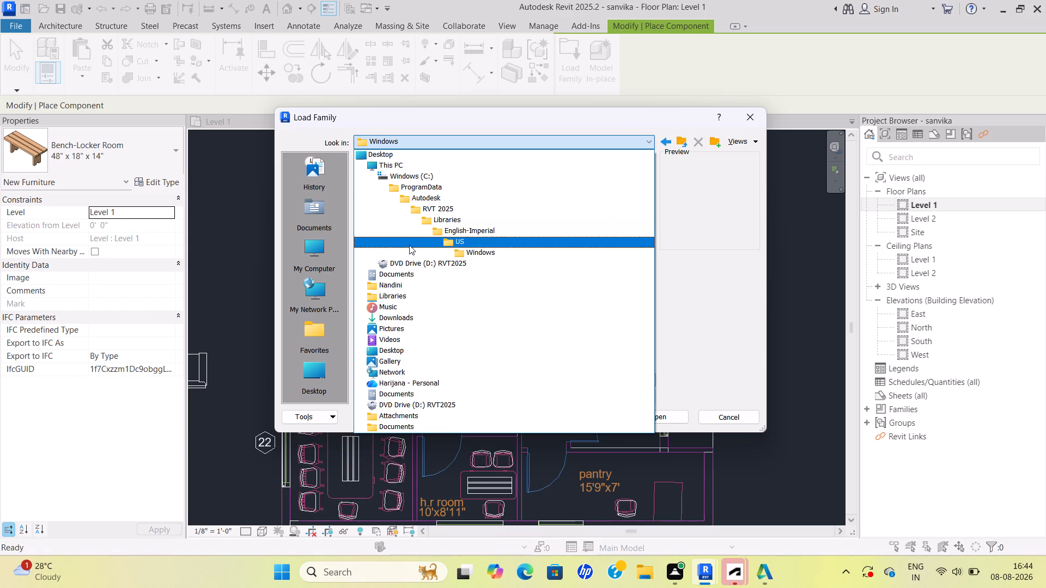
double_click(428, 232)
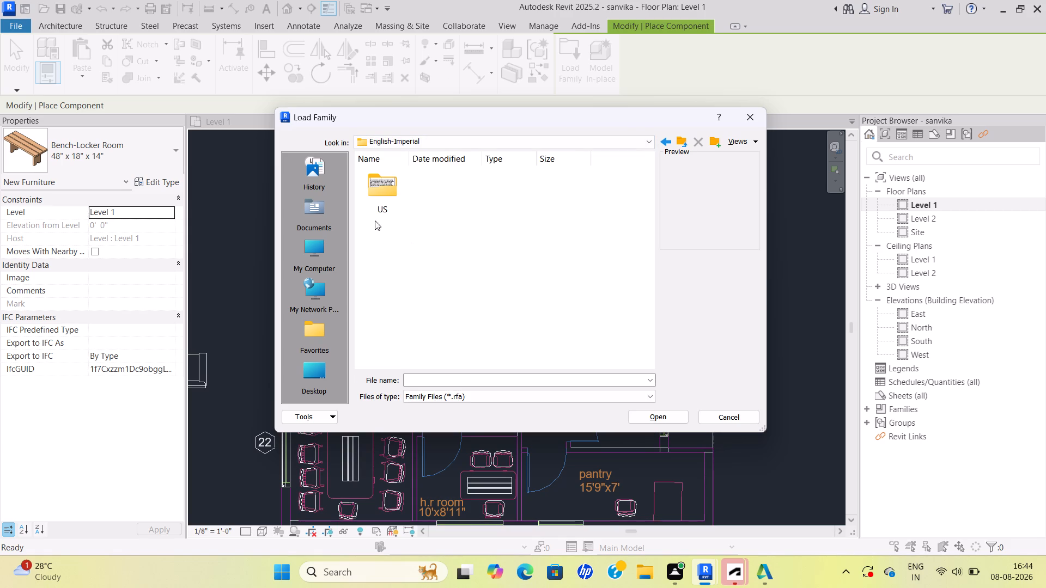
left_click(389, 180)
left_click(390, 183)
double_click(370, 193)
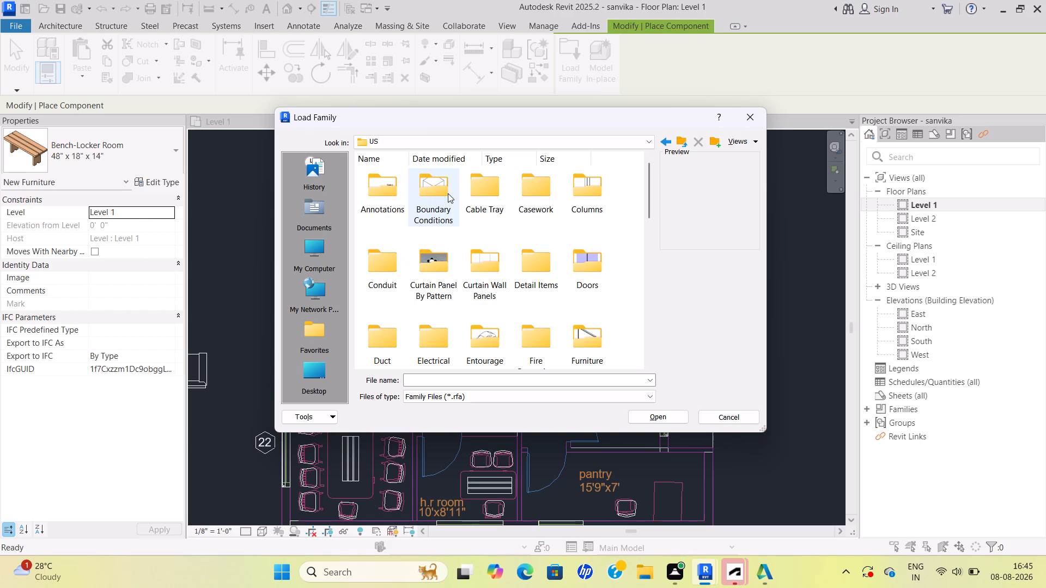
scroll(537, 256, "down", 2)
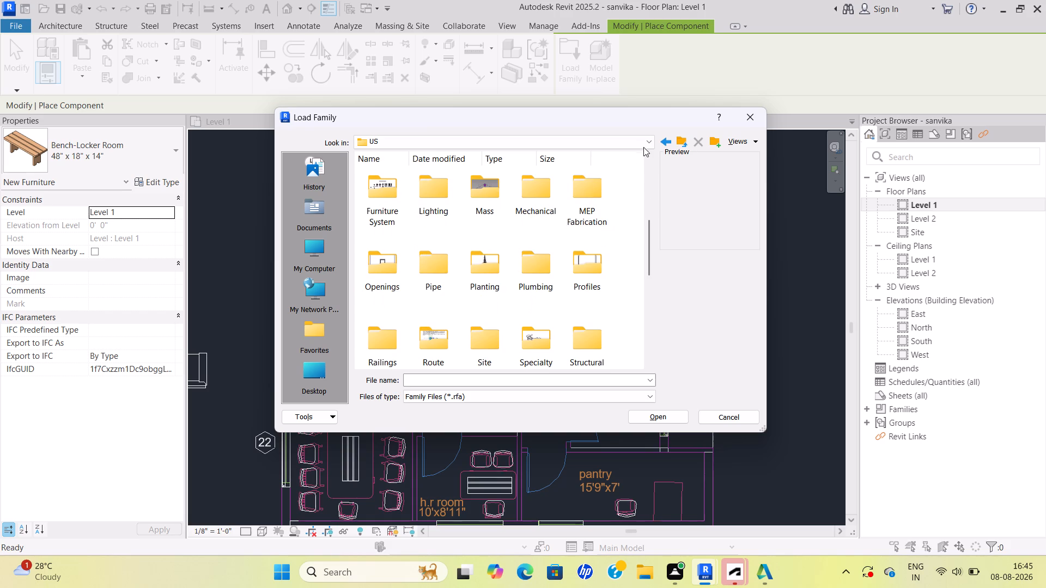
scroll(467, 297, "down", 3)
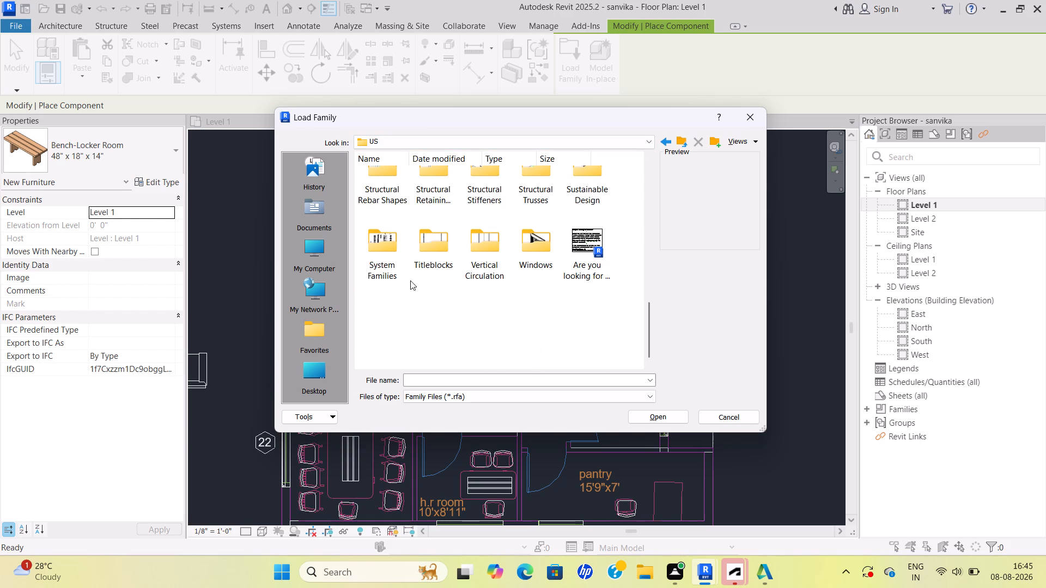
Reopen the US library and look through the Furniture folder for usable families.
left_click(646, 143)
double_click(481, 235)
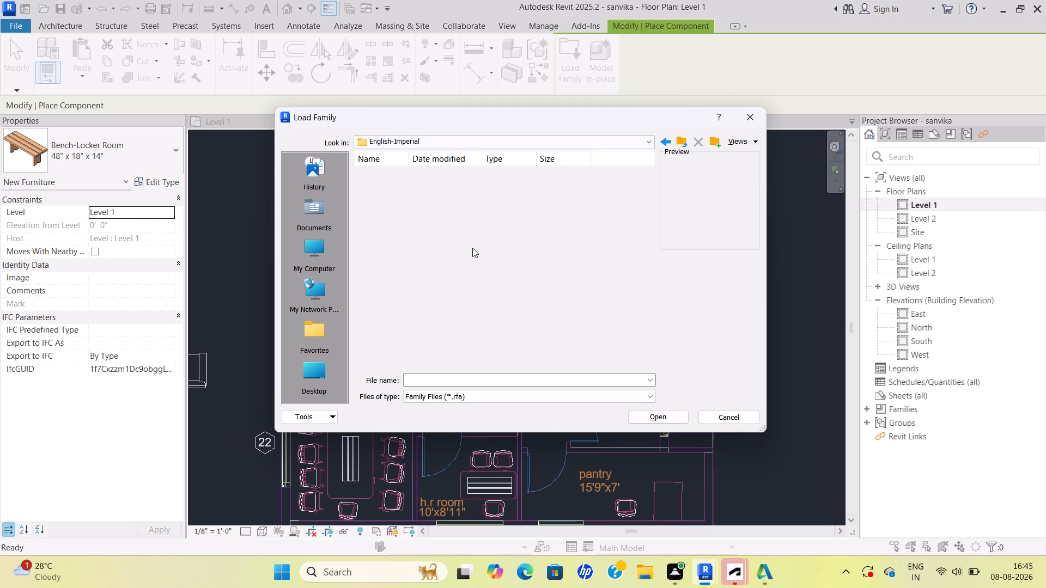
double_click(387, 192)
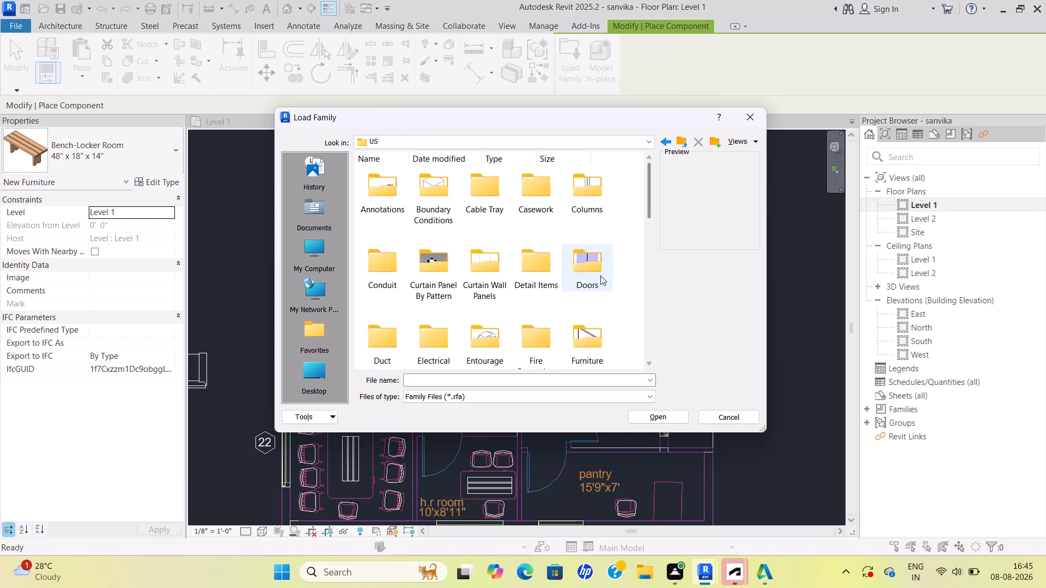
scroll(593, 308, "down", 2)
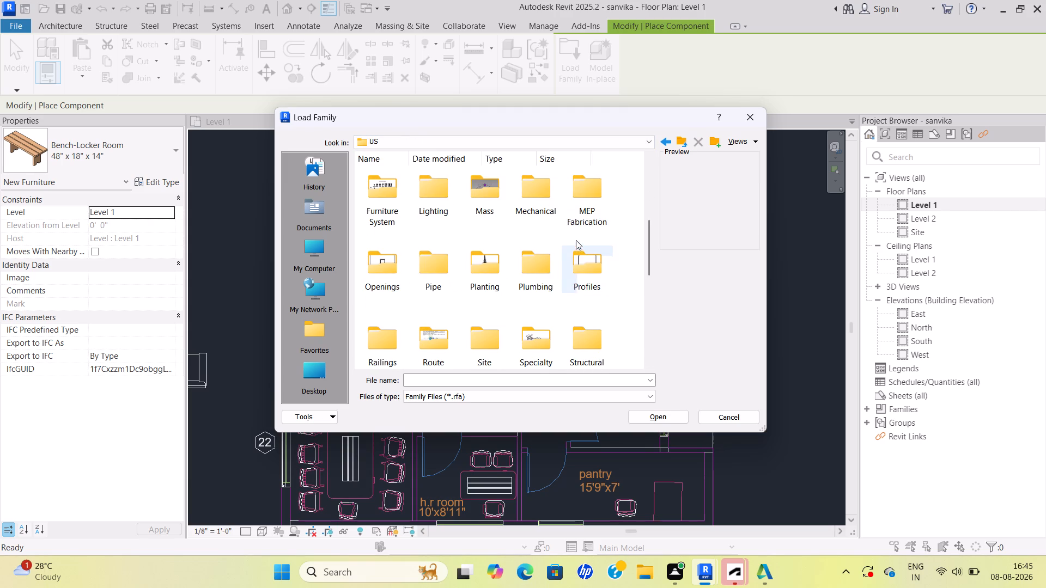
scroll(579, 235, "up", 2)
double_click(582, 338)
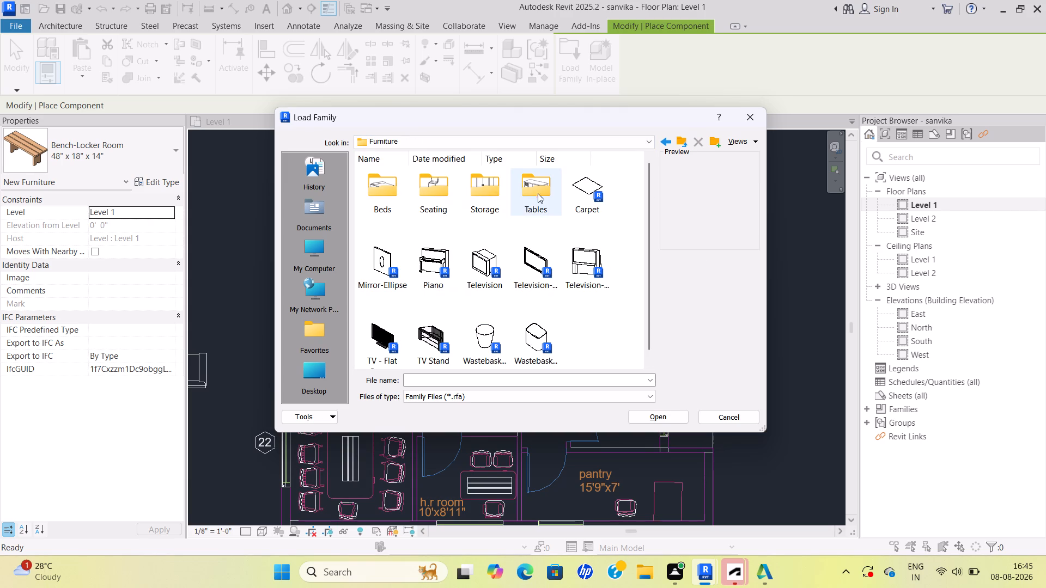
scroll(538, 194, "down", 1)
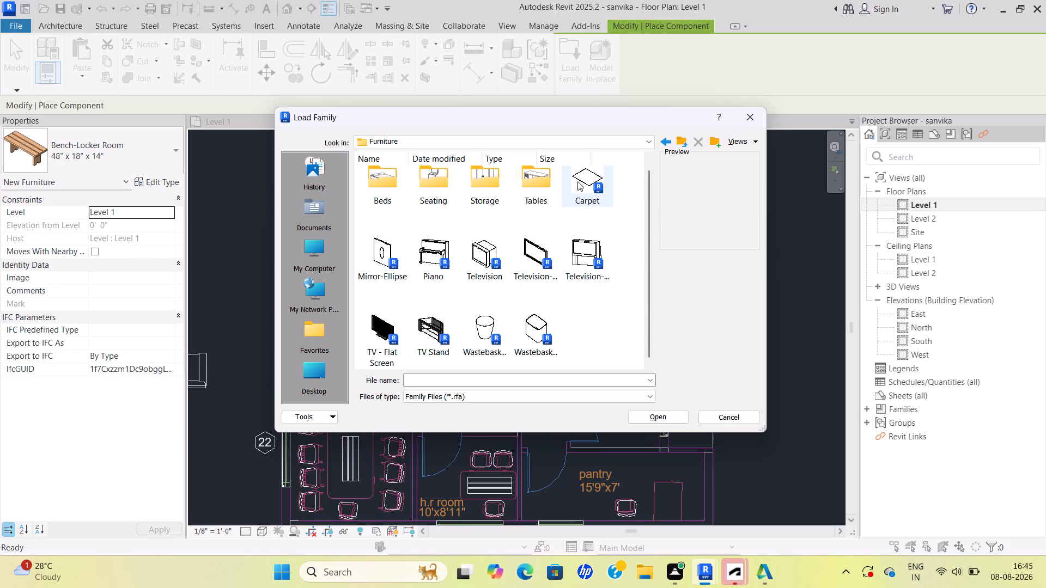
scroll(577, 180, "up", 3)
left_click(447, 157)
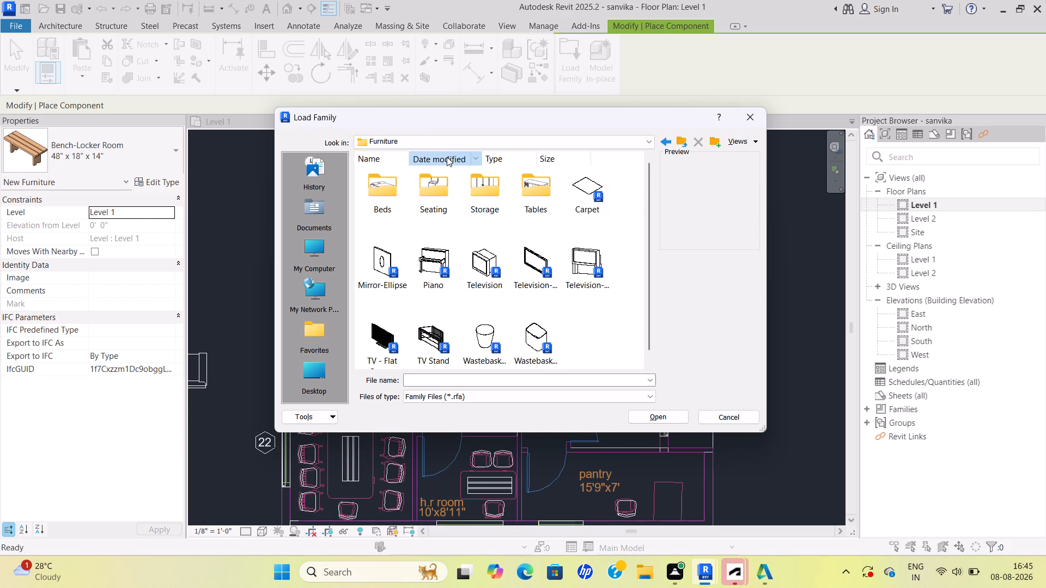
left_click(498, 157)
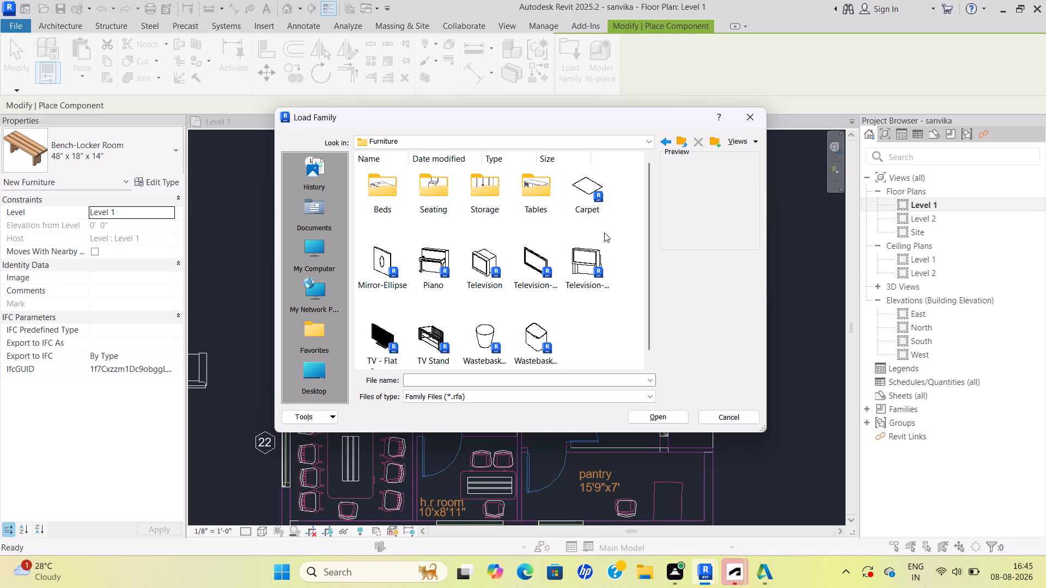
scroll(511, 299, "down", 2)
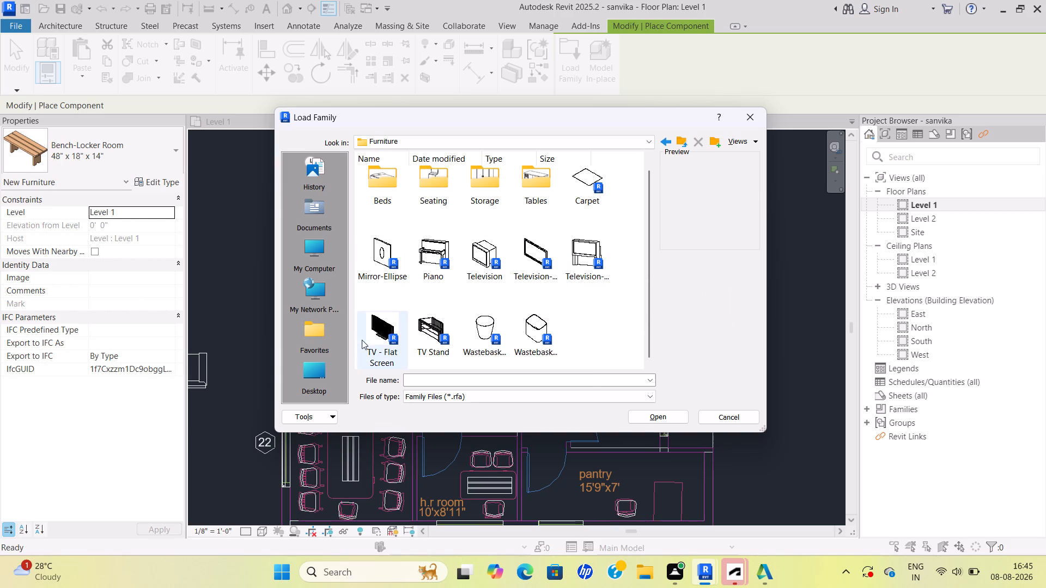
Reopen the US library's Furniture folder and examine the families in its Storage subfolder.
left_click(646, 140)
double_click(442, 229)
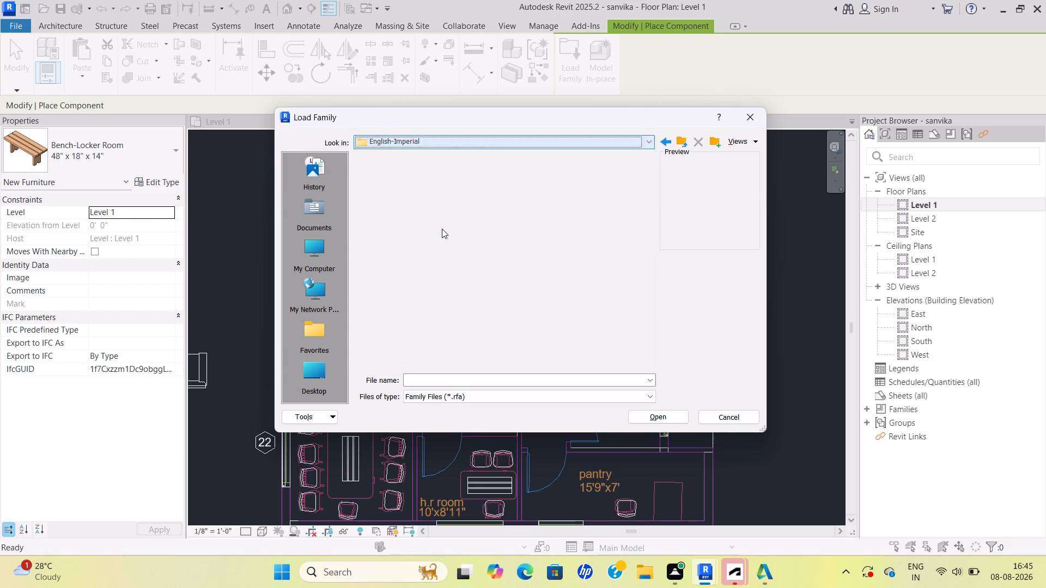
double_click(381, 188)
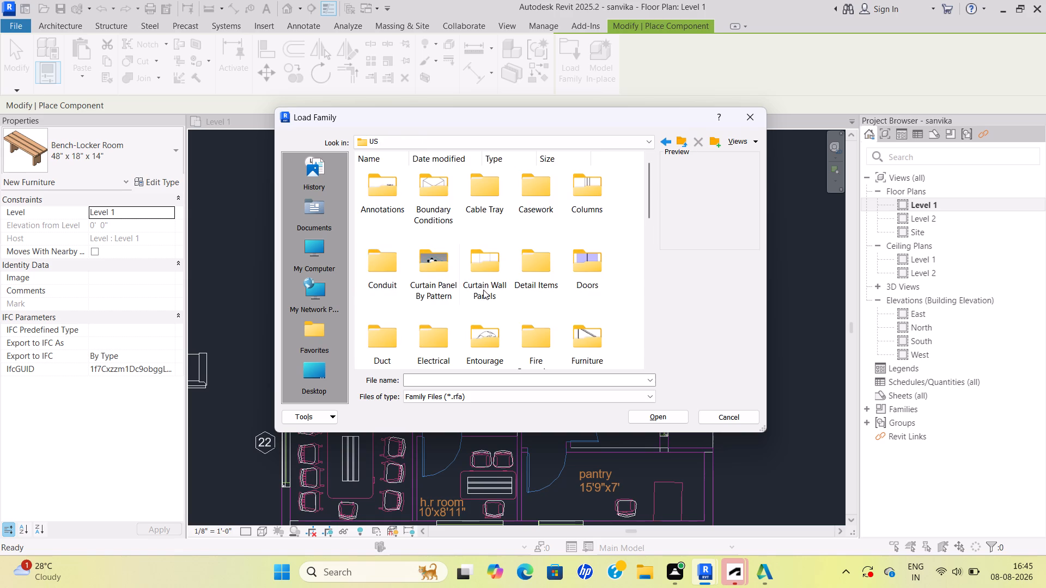
scroll(582, 279, "down", 1)
double_click(576, 242)
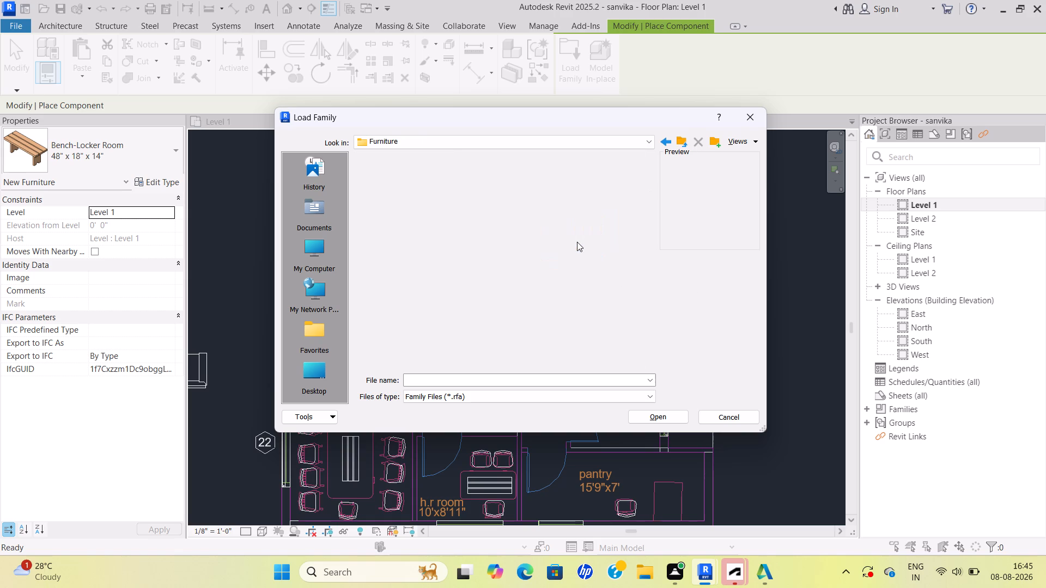
scroll(547, 202, "up", 1)
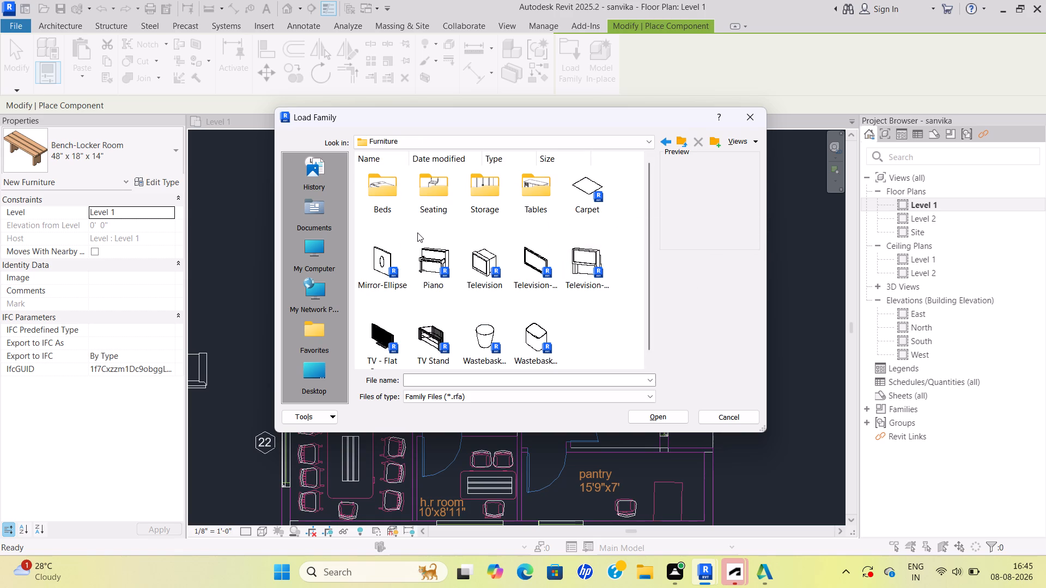
left_click(443, 194)
double_click(488, 192)
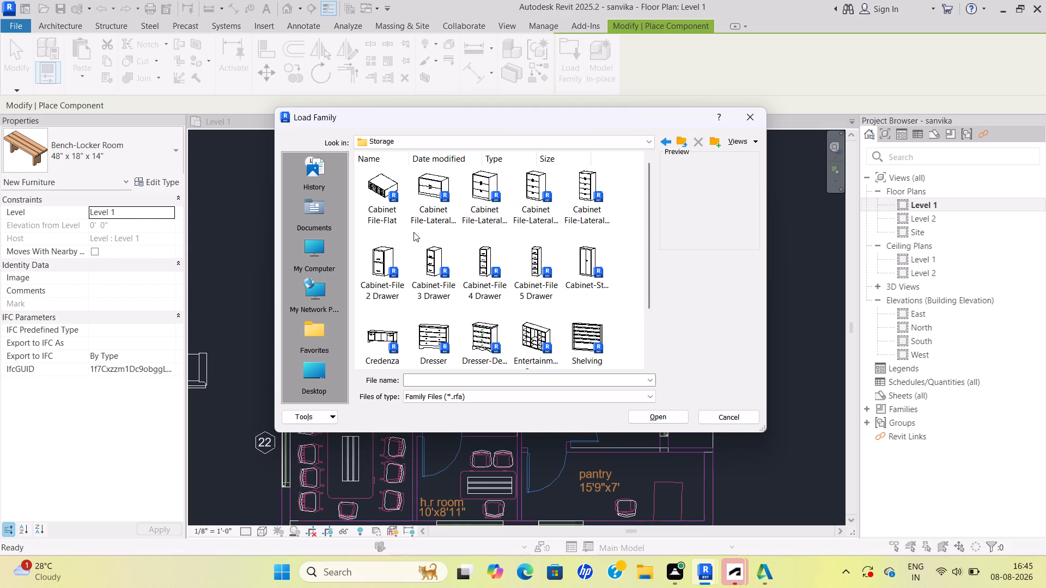
scroll(537, 298, "down", 2)
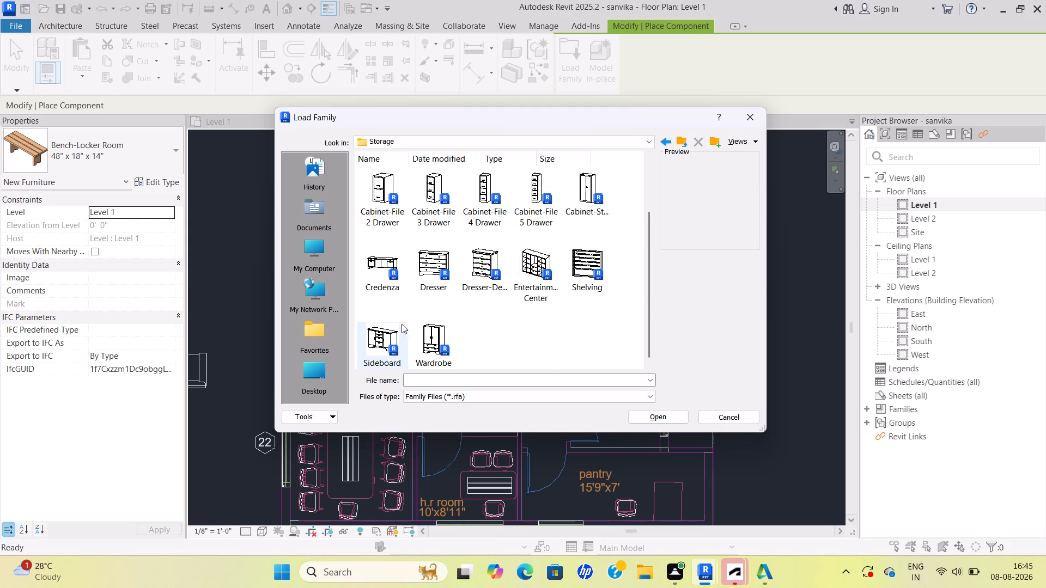
Load the Carpet family from the US library's Furniture folder, then leave component placement without placing an instance.
left_click(650, 139)
double_click(465, 228)
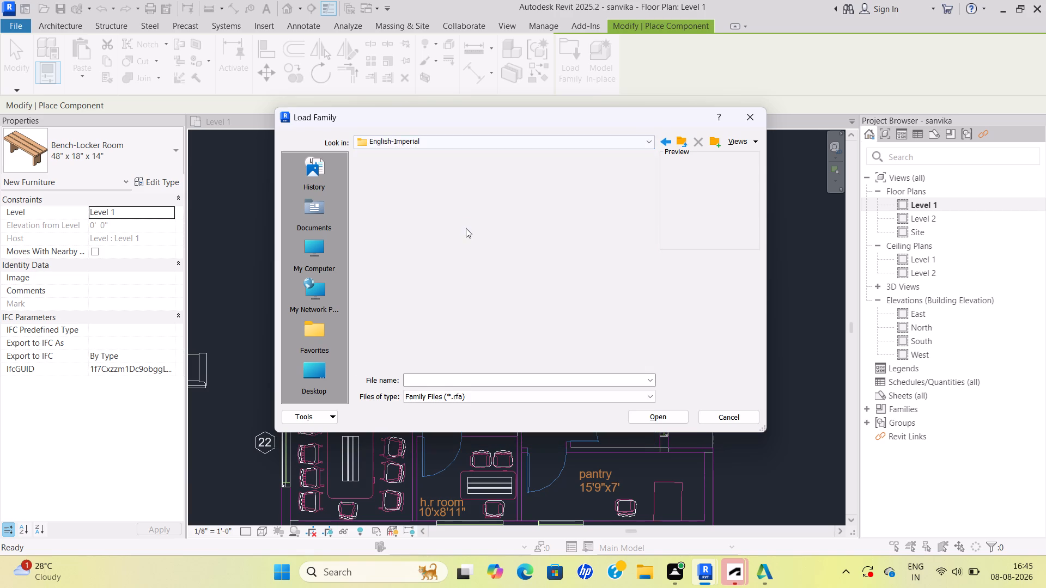
double_click(372, 197)
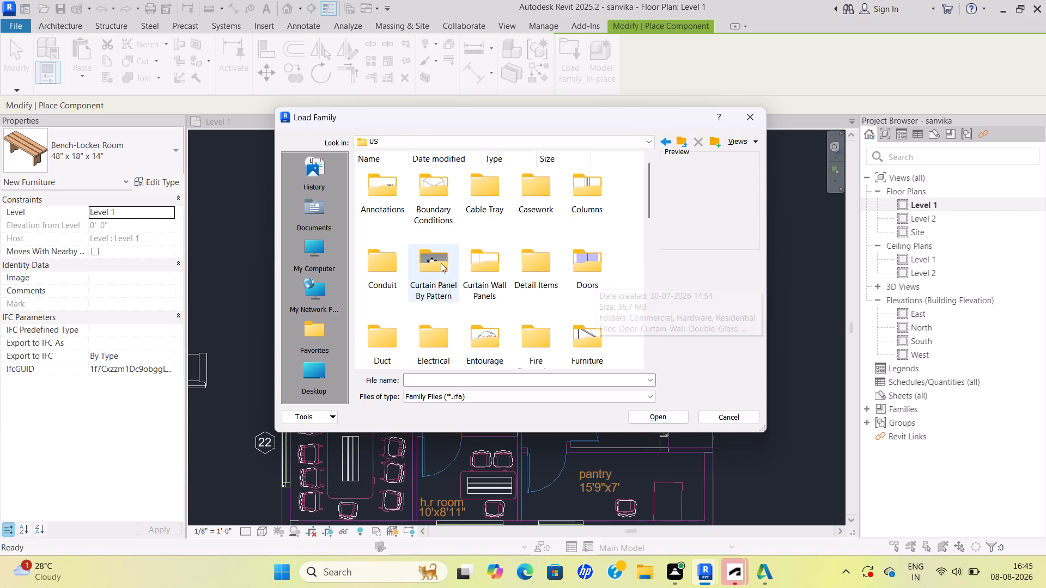
scroll(452, 222, "down", 1)
scroll(450, 219, "up", 3)
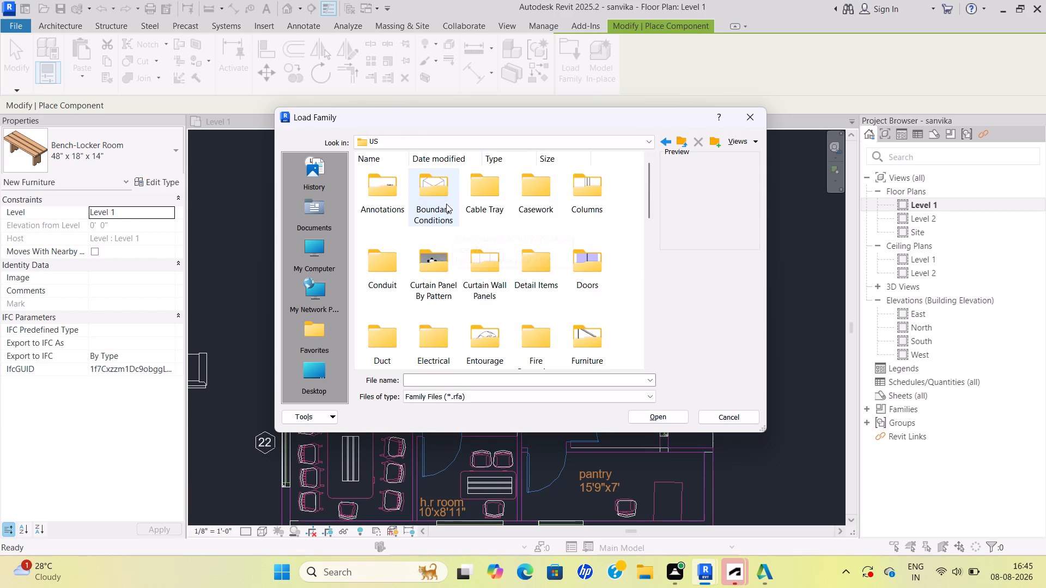
scroll(446, 204, "up", 2)
scroll(605, 335, "down", 1)
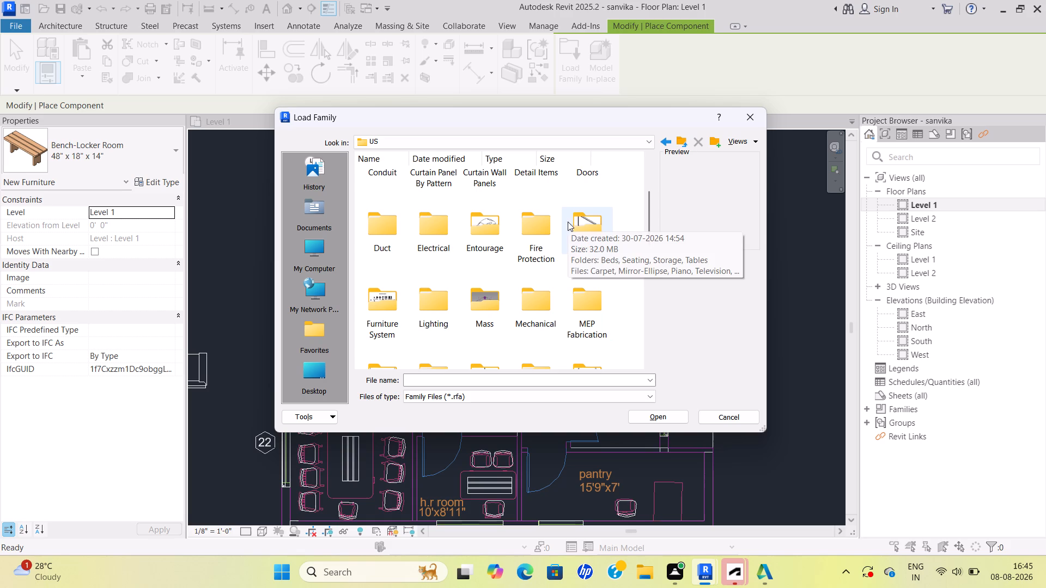
left_click(575, 231)
double_click(575, 231)
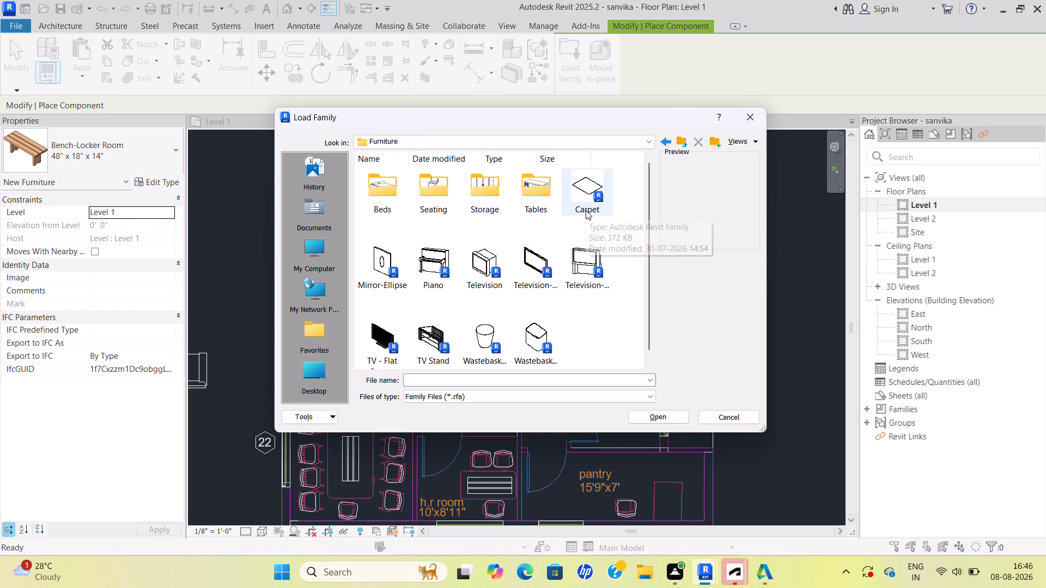
double_click(581, 188)
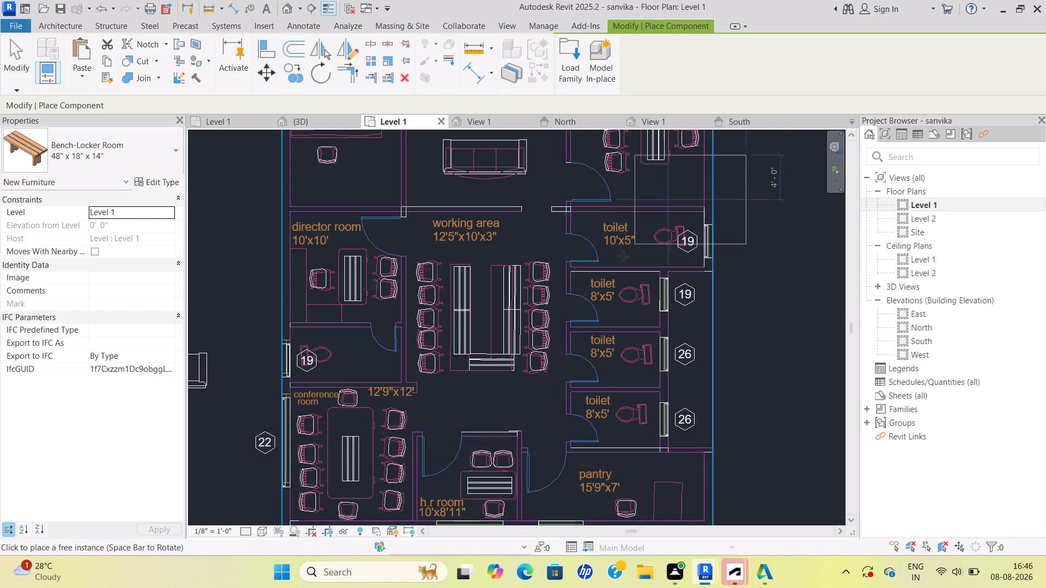
key("Escape")
key("1")
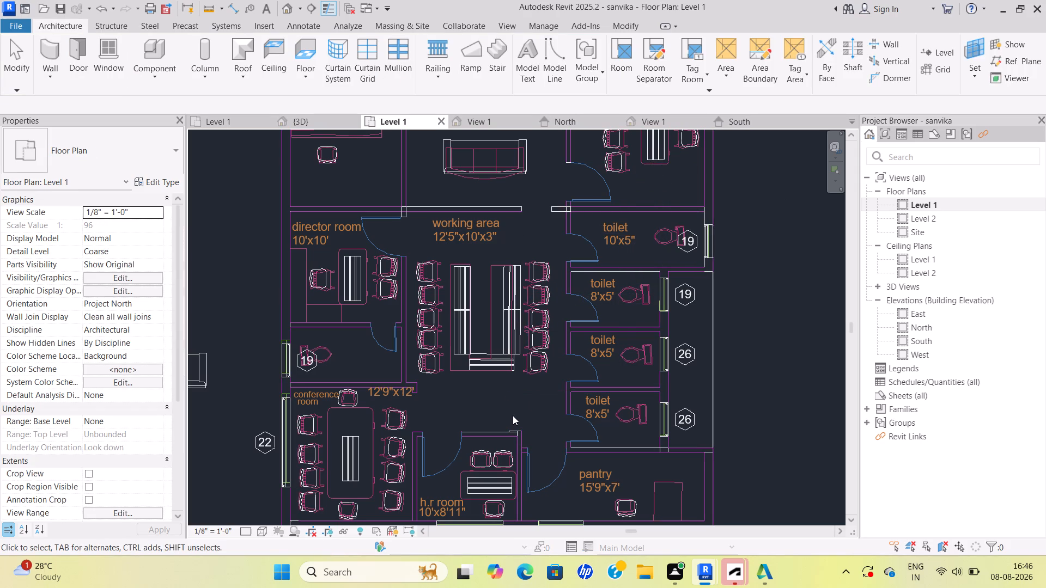
Examine the Level 1 plan room by room, from the toilets and pantry to reception and the director room, for missing furnishings.
scroll(656, 294, "down", 2)
middle_click_drag(655, 295, 627, 358)
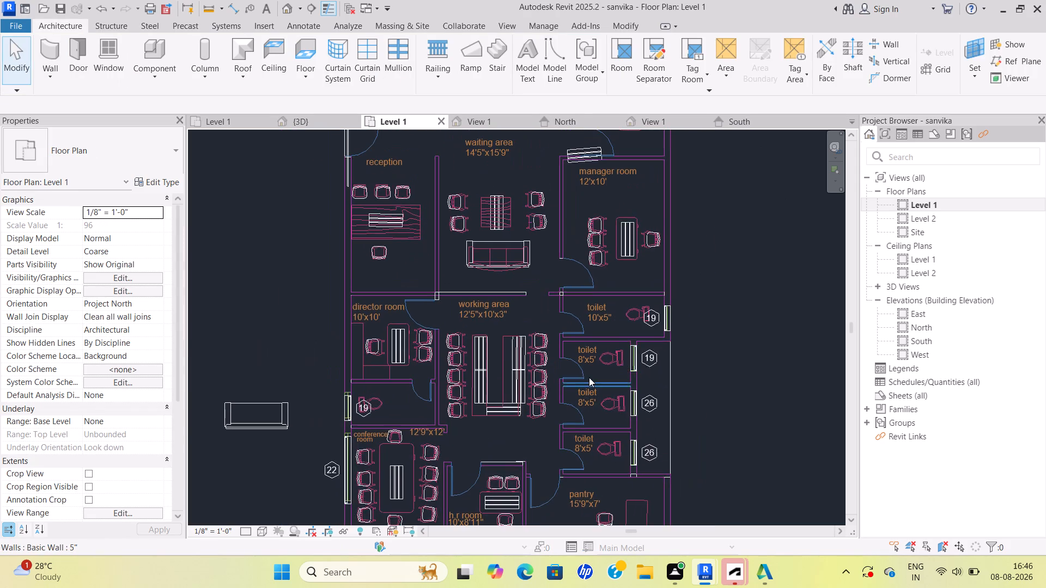
scroll(593, 373, "up", 1)
middle_click_drag(600, 371, 591, 329)
scroll(528, 424, "down", 1)
middle_click_drag(527, 424, 510, 358)
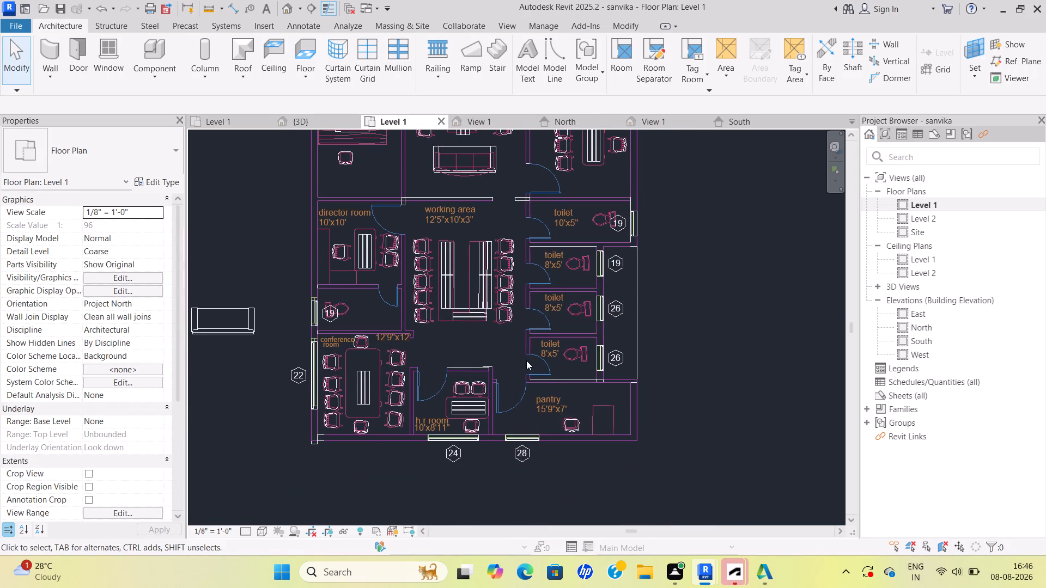
scroll(528, 357, "up", 1)
middle_click_drag(530, 355, 534, 396)
scroll(545, 395, "up", 2)
scroll(560, 401, "down", 1)
middle_click_drag(560, 401, 552, 374)
scroll(621, 475, "up", 2)
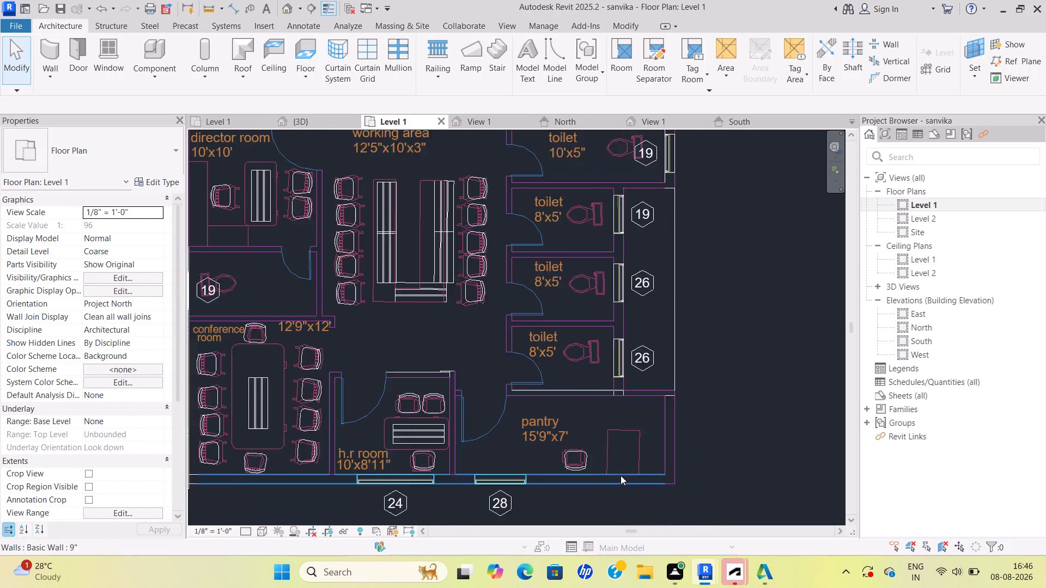
scroll(621, 475, "up", 3)
scroll(409, 202, "down", 4)
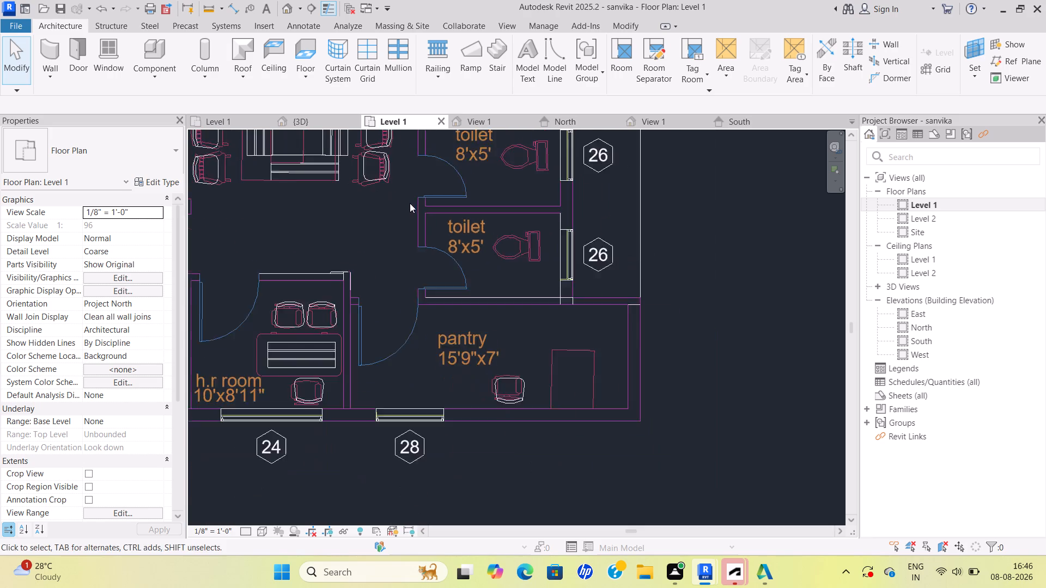
middle_click_drag(410, 203, 446, 341)
scroll(446, 342, "up", 1)
scroll(508, 351, "down", 2)
middle_click_drag(508, 351, 501, 337)
scroll(499, 328, "down", 1)
middle_click_drag(499, 328, 518, 419)
middle_click_drag(524, 335, 508, 411)
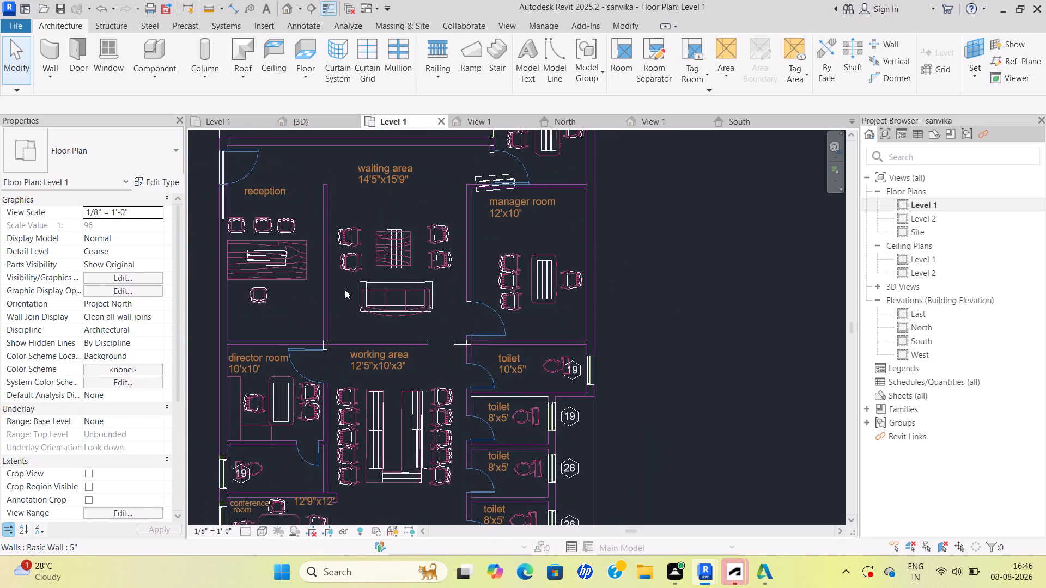
middle_click_drag(363, 298, 378, 401)
middle_click_drag(543, 358, 550, 269)
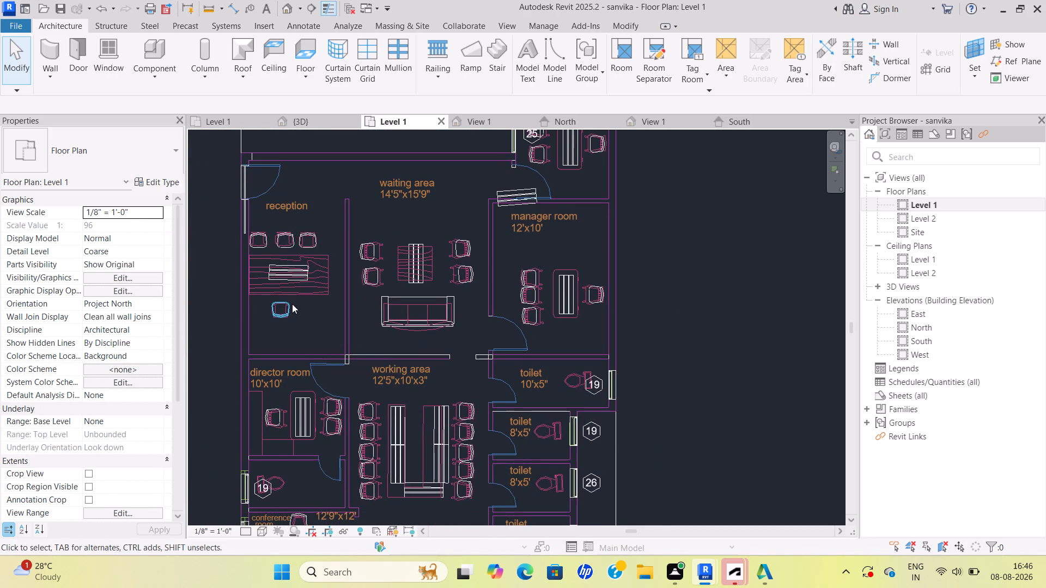
middle_click_drag(294, 305, 340, 330)
middle_click_drag(330, 422, 387, 333)
scroll(363, 389, "up", 7)
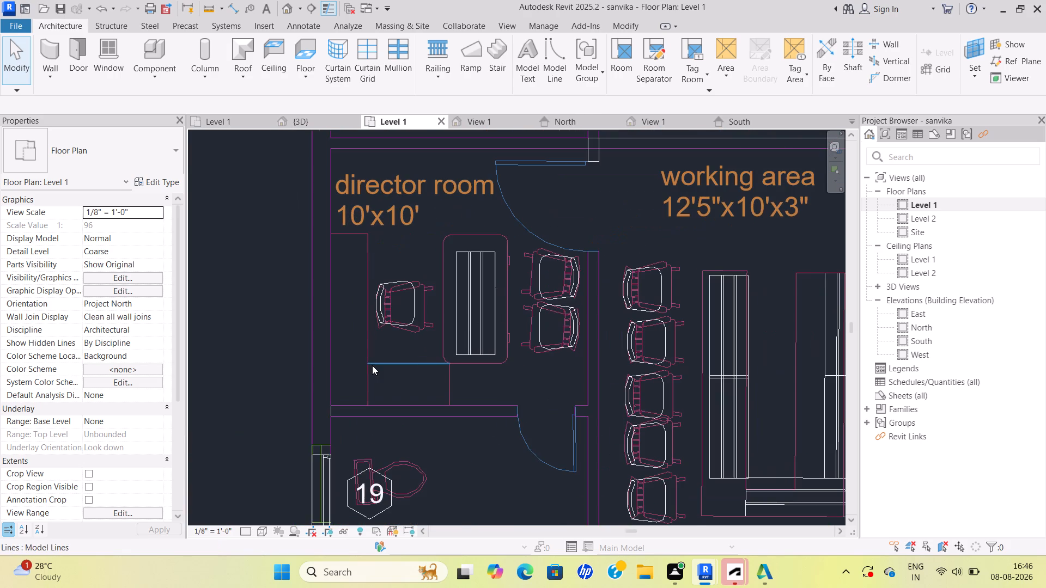
key("Escape")
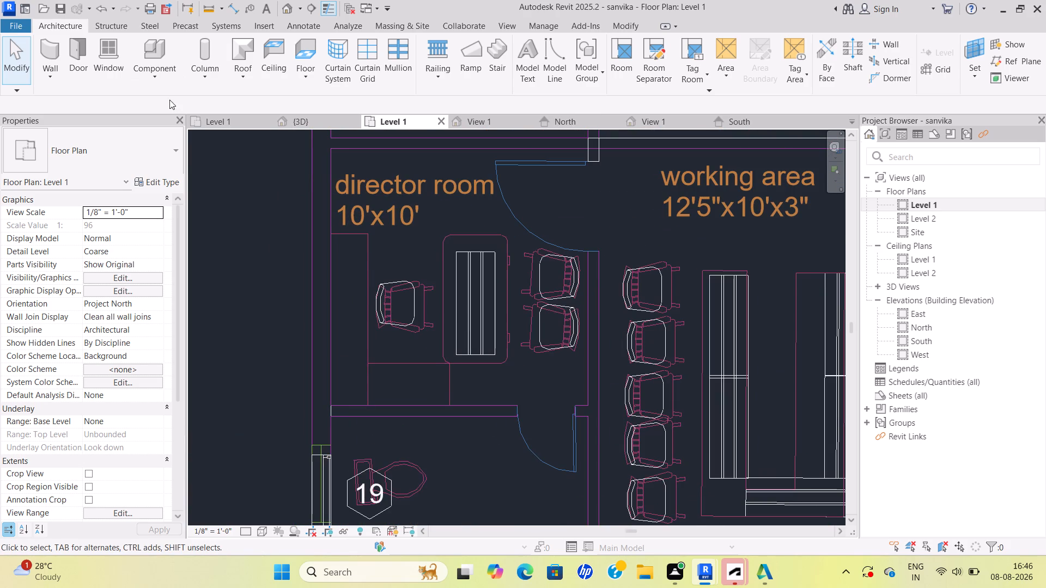
Load the Bench-Locker Room family from the Furniture library's Seating subfolder, then leave component placement without placing an instance.
left_click(149, 75)
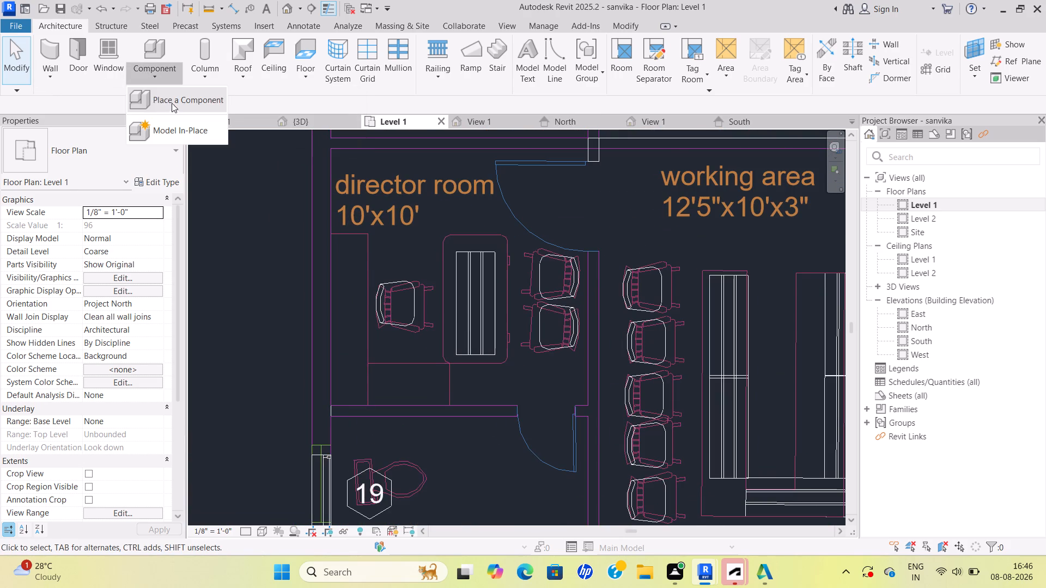
left_click(173, 104)
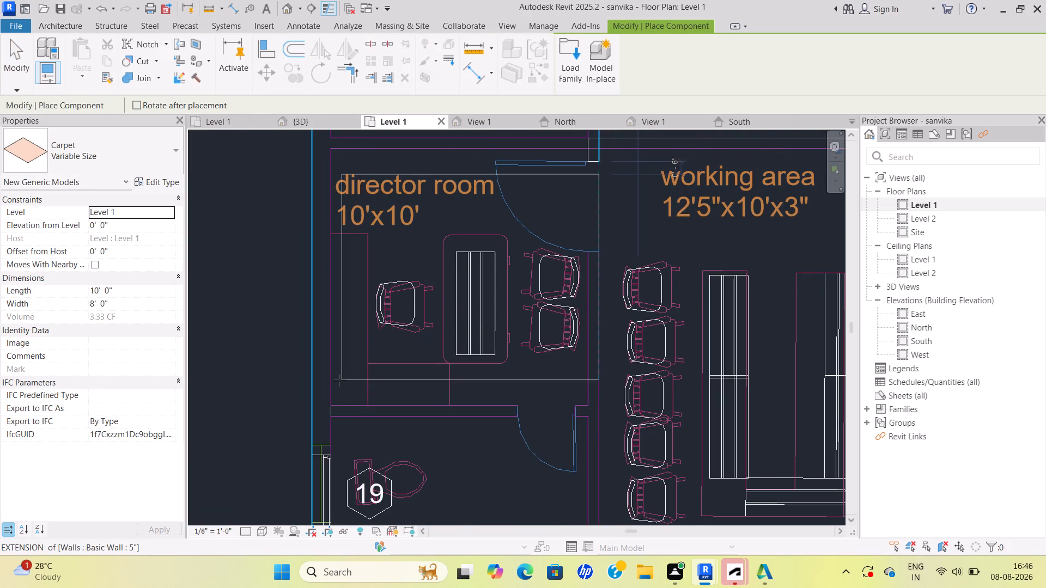
left_click(565, 83)
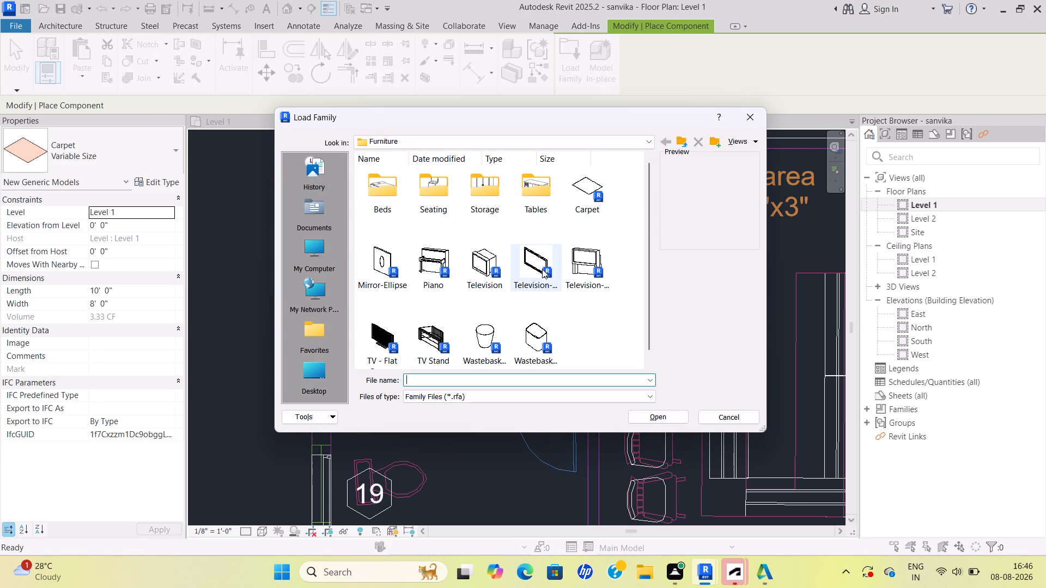
scroll(542, 269, "down", 1)
double_click(423, 185)
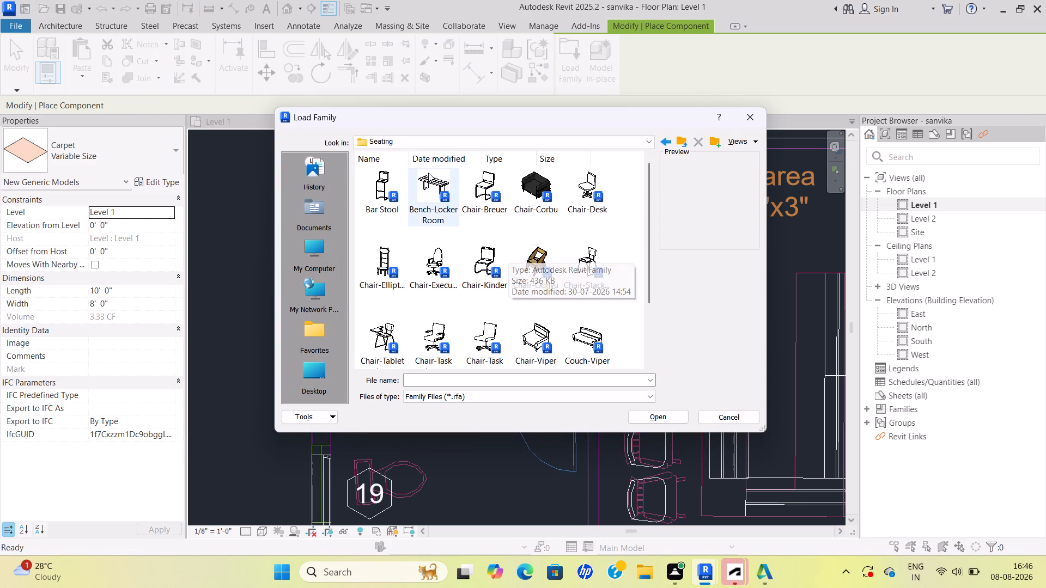
scroll(539, 344, "down", 1)
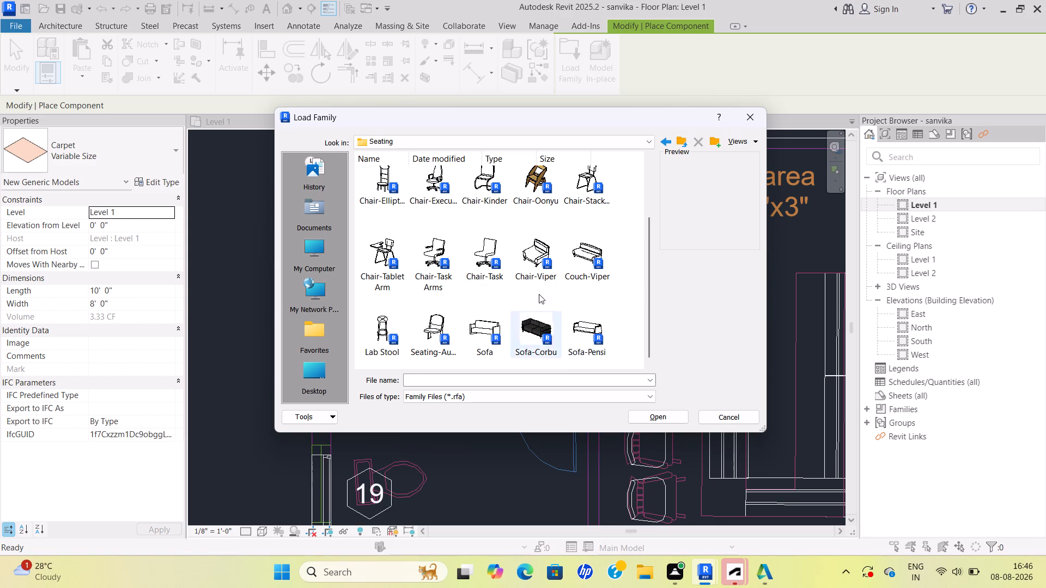
scroll(482, 198, "up", 3)
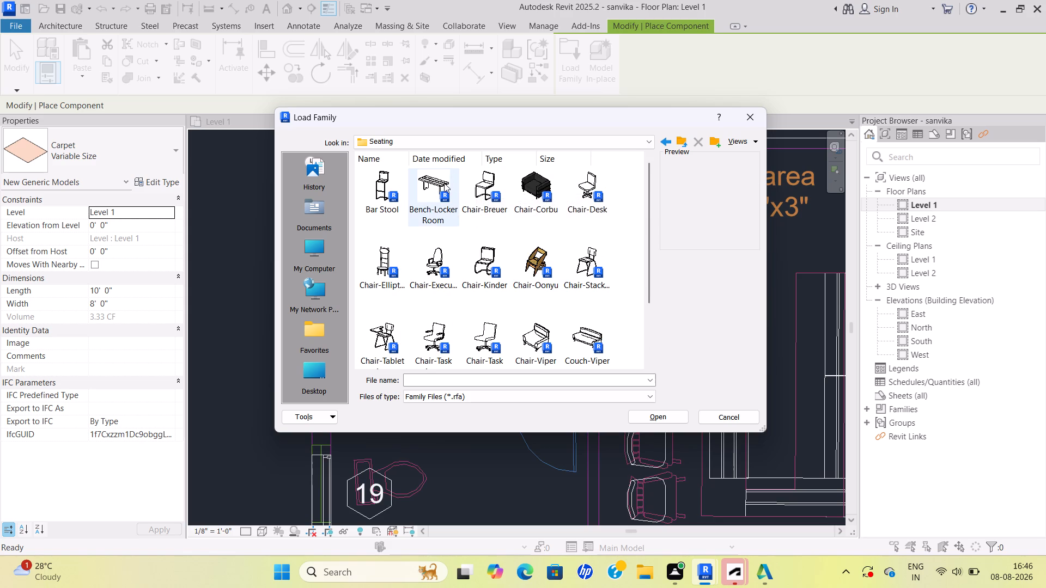
double_click(444, 183)
scroll(561, 301, "down", 3)
middle_click_drag(566, 302, 568, 301)
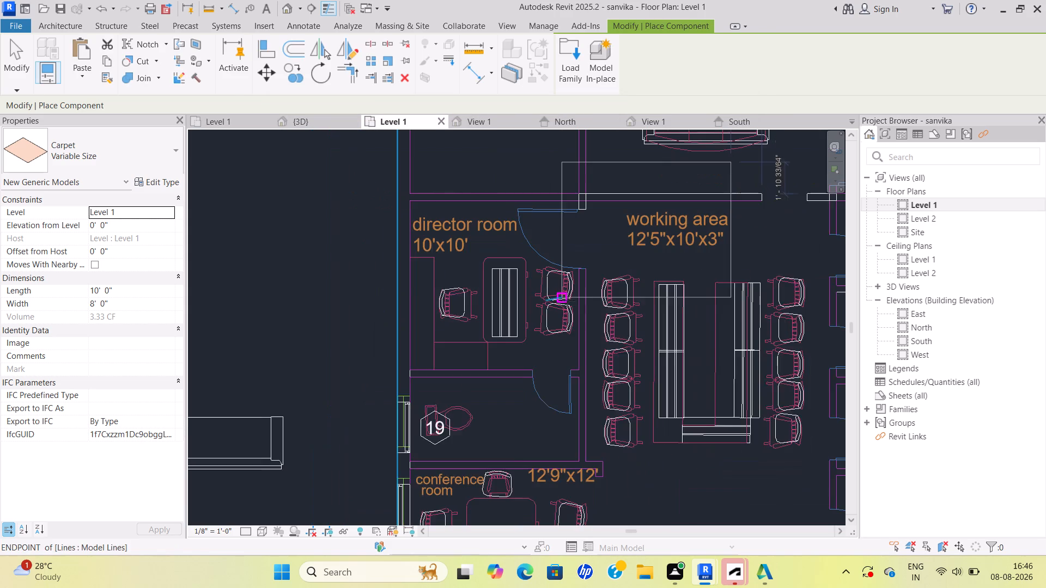
middle_click_drag(568, 301, 486, 324)
scroll(469, 441, "down", 1)
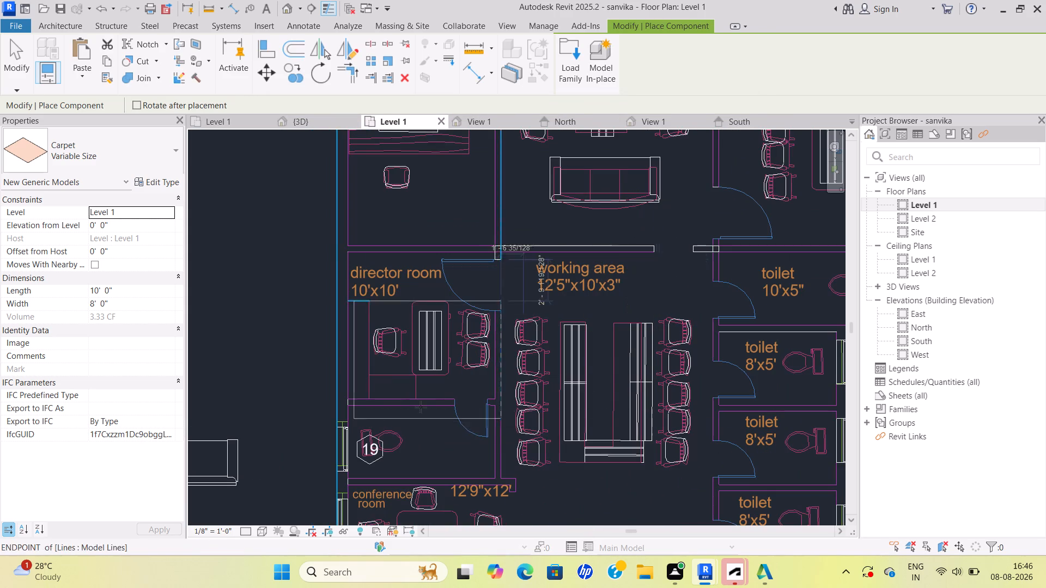
scroll(241, 384, "down", 2)
middle_click_drag(244, 385, 483, 388)
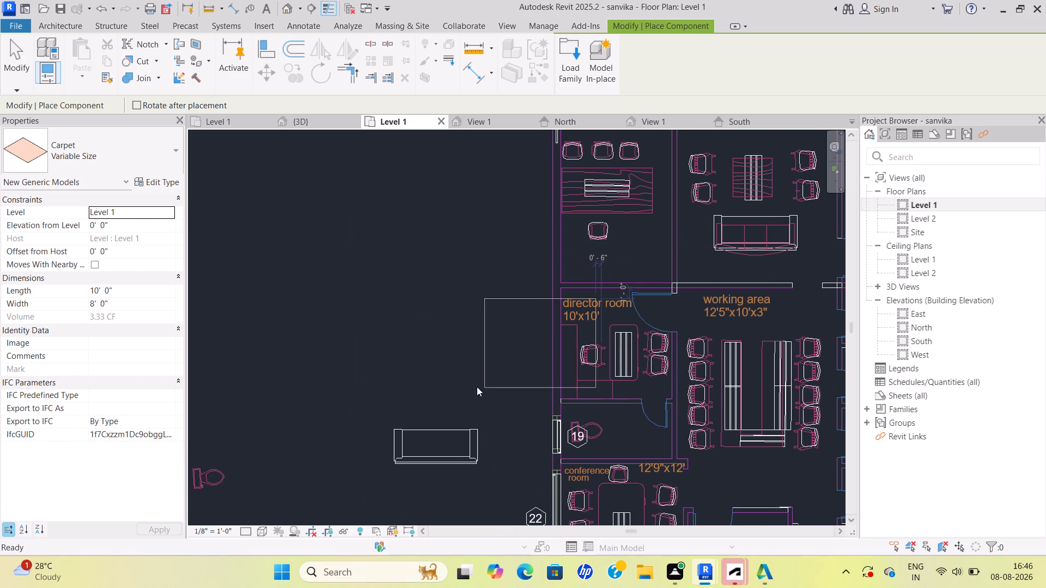
key("Escape")
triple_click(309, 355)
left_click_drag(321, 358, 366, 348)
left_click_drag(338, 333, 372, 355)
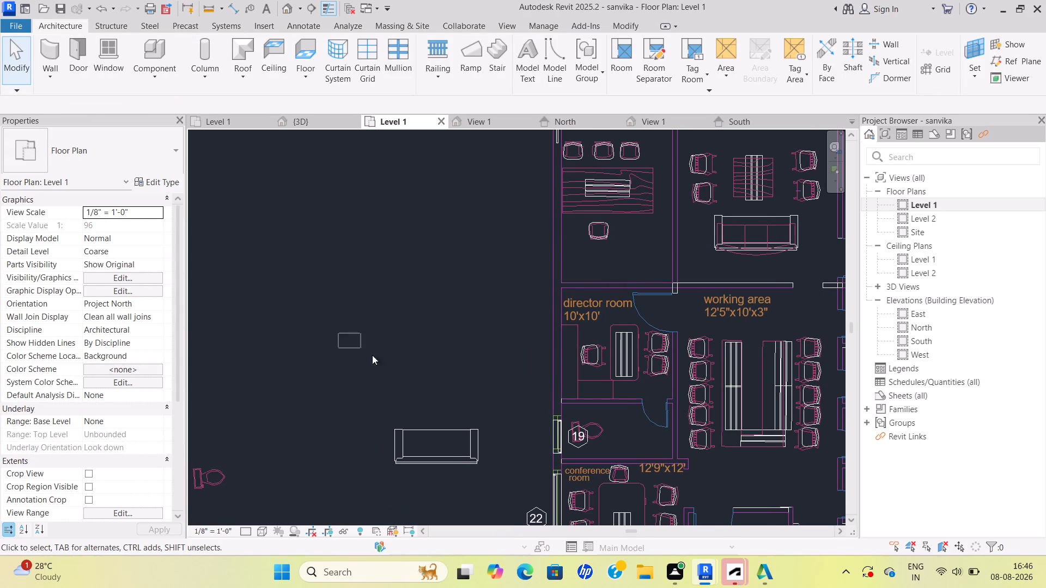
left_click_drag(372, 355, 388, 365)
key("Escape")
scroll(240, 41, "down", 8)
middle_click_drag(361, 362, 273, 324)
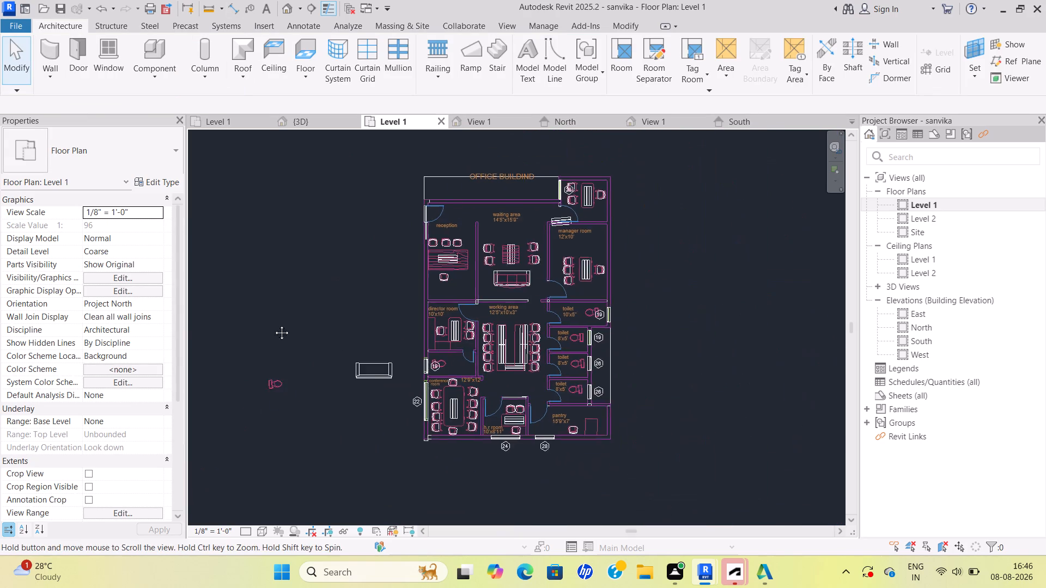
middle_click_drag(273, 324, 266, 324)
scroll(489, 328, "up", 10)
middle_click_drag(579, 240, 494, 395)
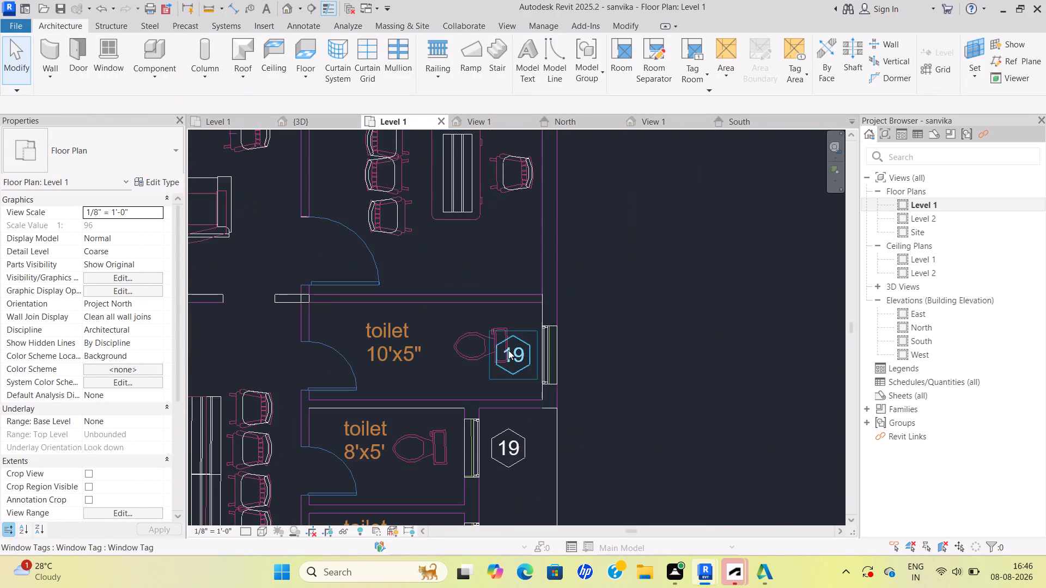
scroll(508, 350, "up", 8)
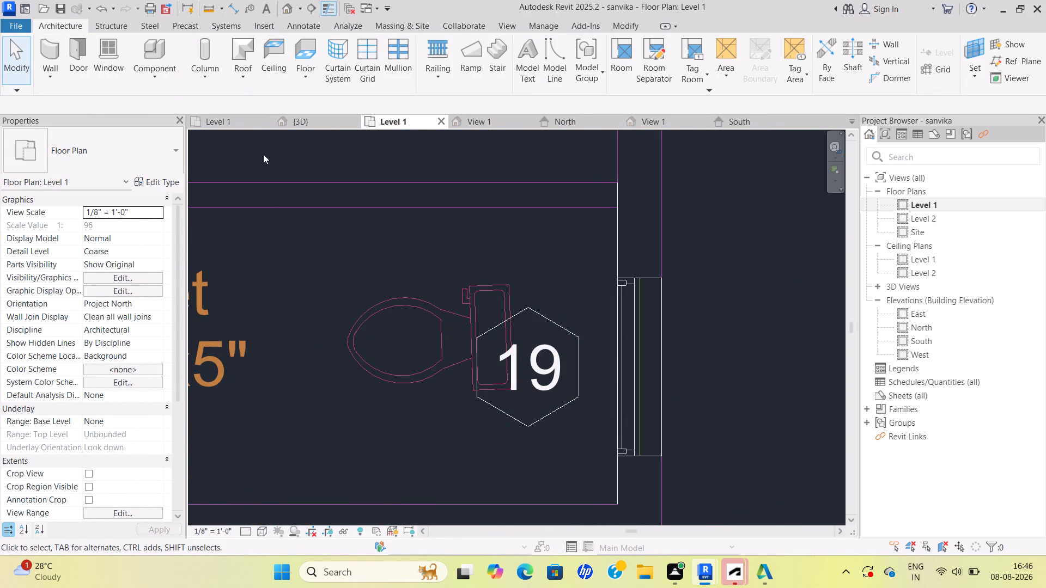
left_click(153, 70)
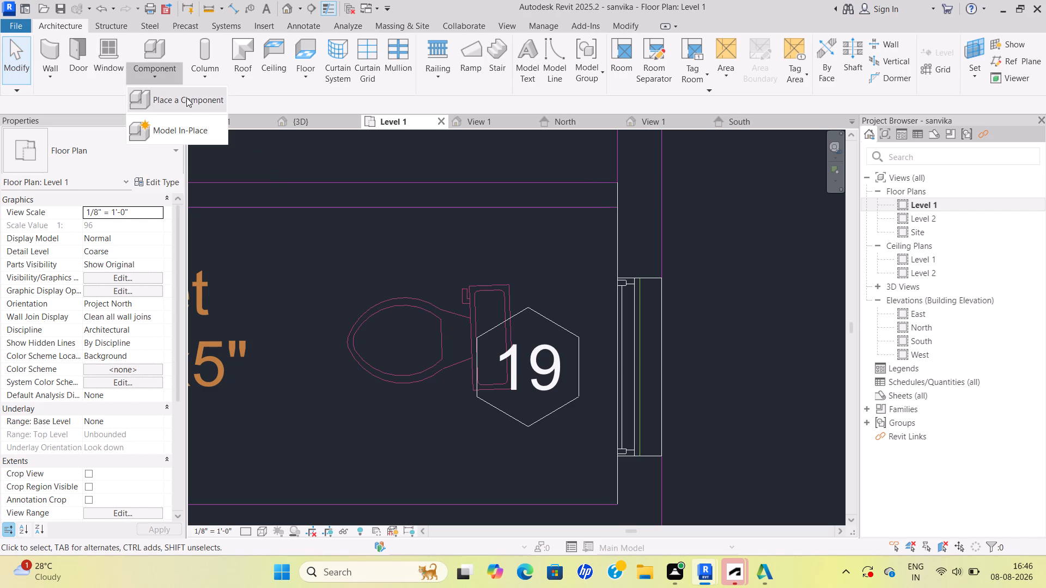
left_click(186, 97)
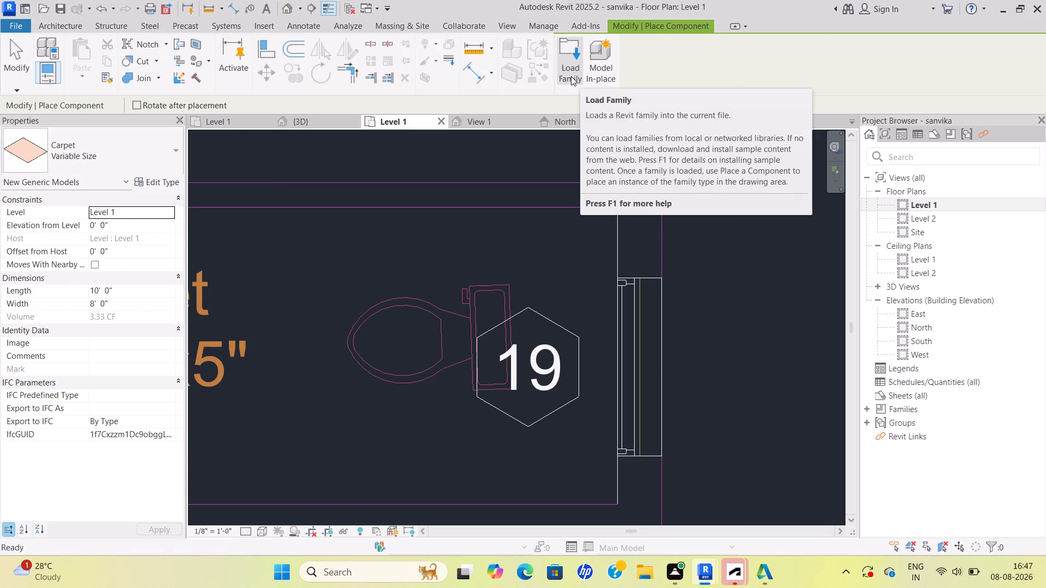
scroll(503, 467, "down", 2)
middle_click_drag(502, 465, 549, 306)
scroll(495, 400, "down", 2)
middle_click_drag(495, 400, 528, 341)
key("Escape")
Examine the toilet rooms and the adjoining working area on the Level 1 plan for components still missing.
scroll(506, 391, "down", 2)
middle_click_drag(506, 391, 566, 316)
scroll(569, 316, "down", 1)
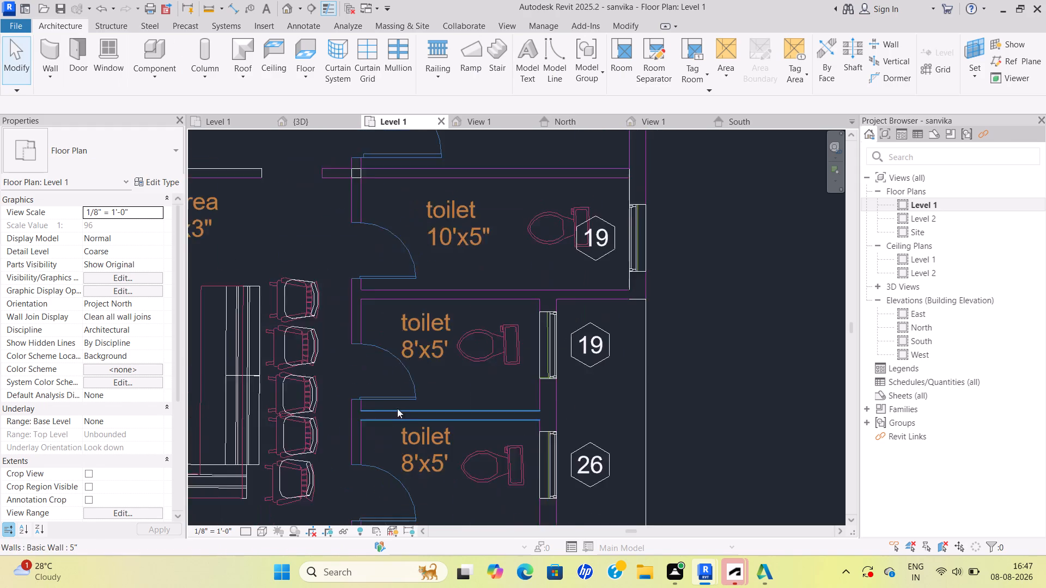
middle_click_drag(425, 390, 447, 375)
middle_click_drag(479, 356, 493, 347)
scroll(494, 347, "down", 1)
scroll(331, 304, "up", 3)
middle_click_drag(359, 358, 404, 302)
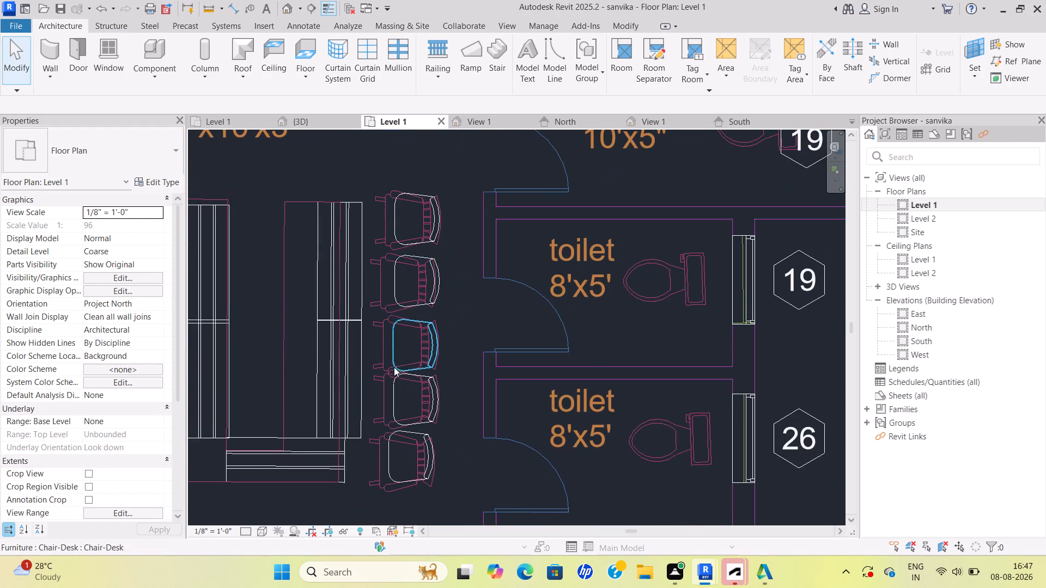
scroll(393, 379, "up", 3)
scroll(427, 354, "down", 2)
middle_click_drag(442, 353, 374, 464)
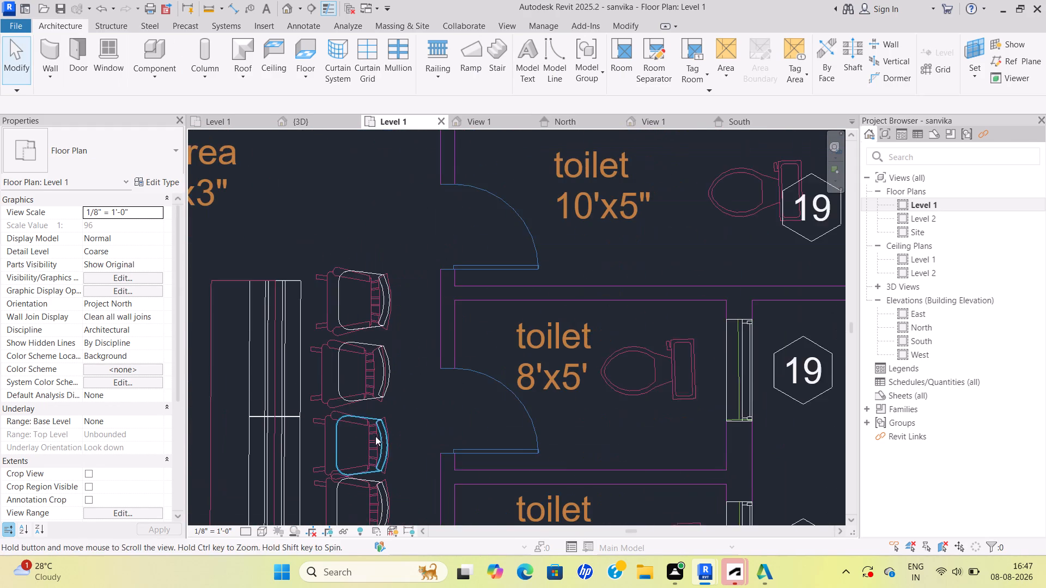
middle_click_drag(423, 346, 510, 273)
scroll(421, 361, "down", 1)
scroll(382, 253, "up", 2)
scroll(425, 310, "down", 4)
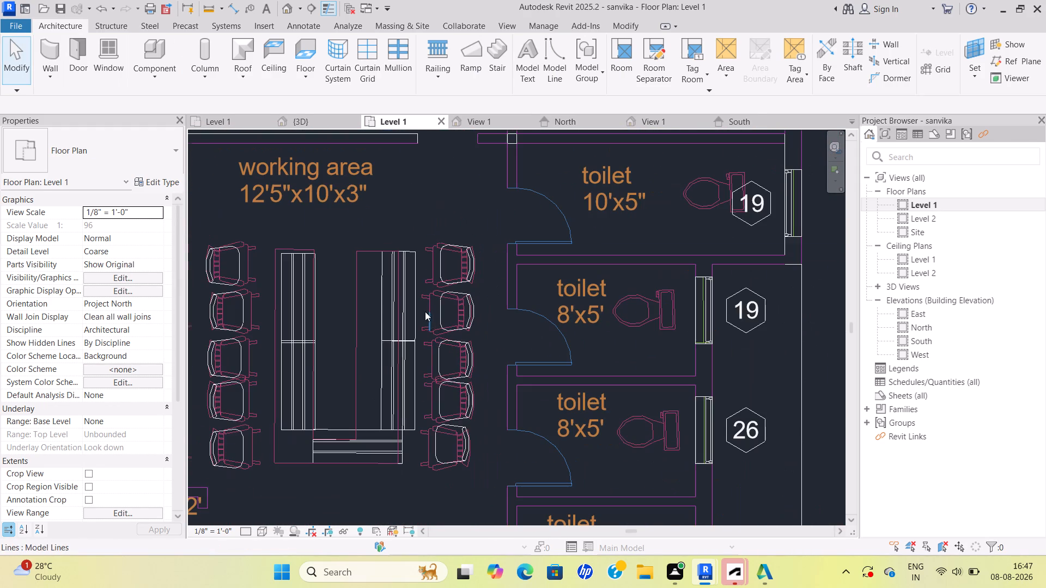
key("Escape")
scroll(500, 326, "down", 1)
middle_click_drag(506, 326, 431, 413)
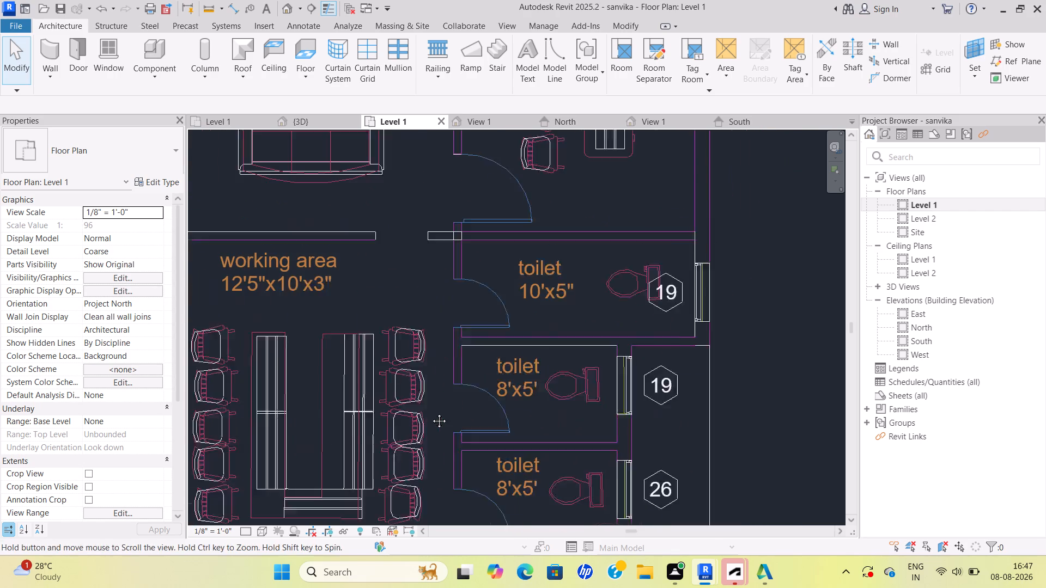
middle_click_drag(431, 413, 429, 413)
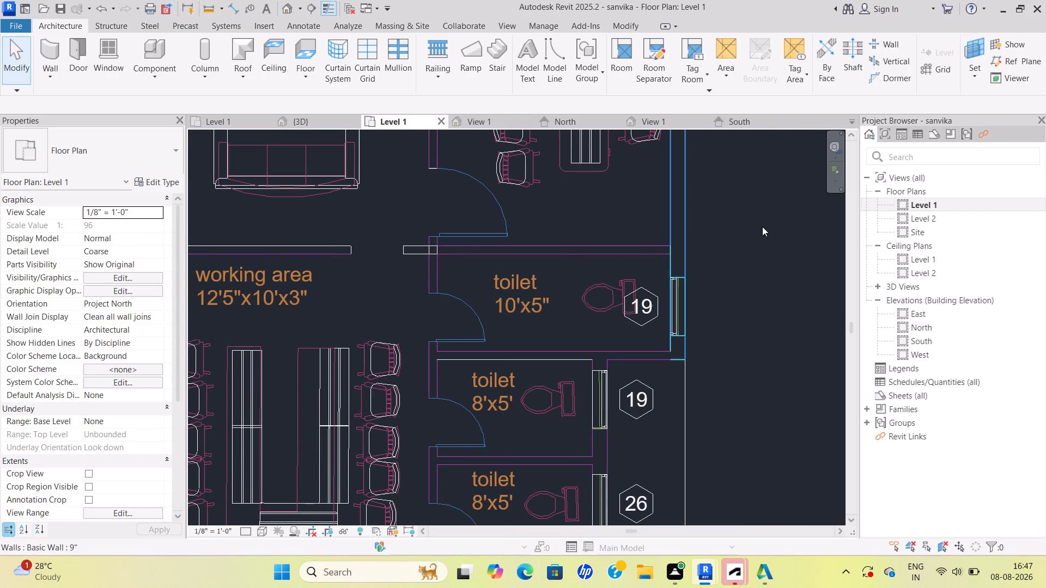
Look through the Seating subfolder's families again, close the library without loading any, and dismiss the save reminder without saving.
left_click(151, 82)
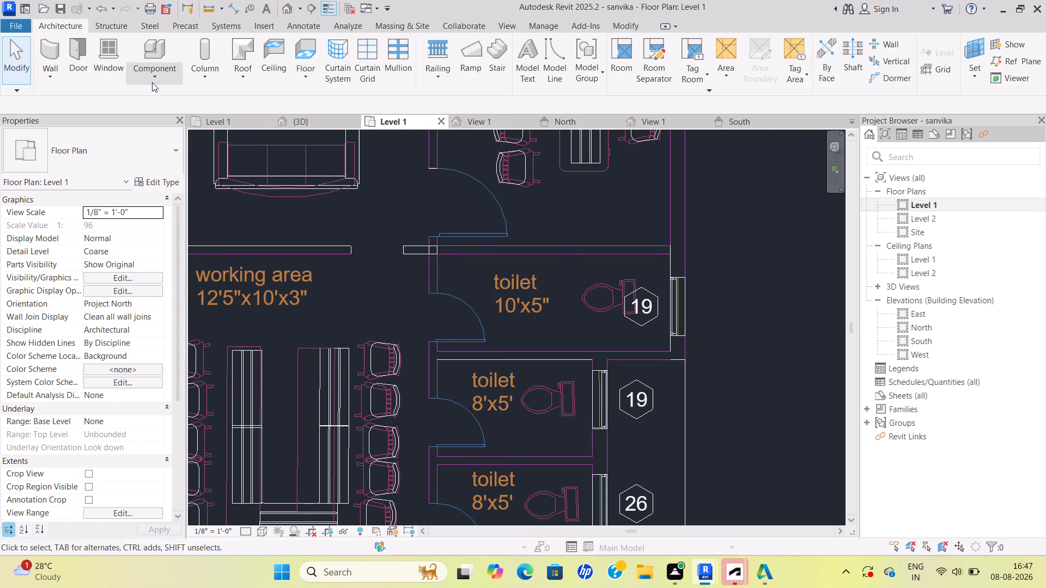
left_click(163, 97)
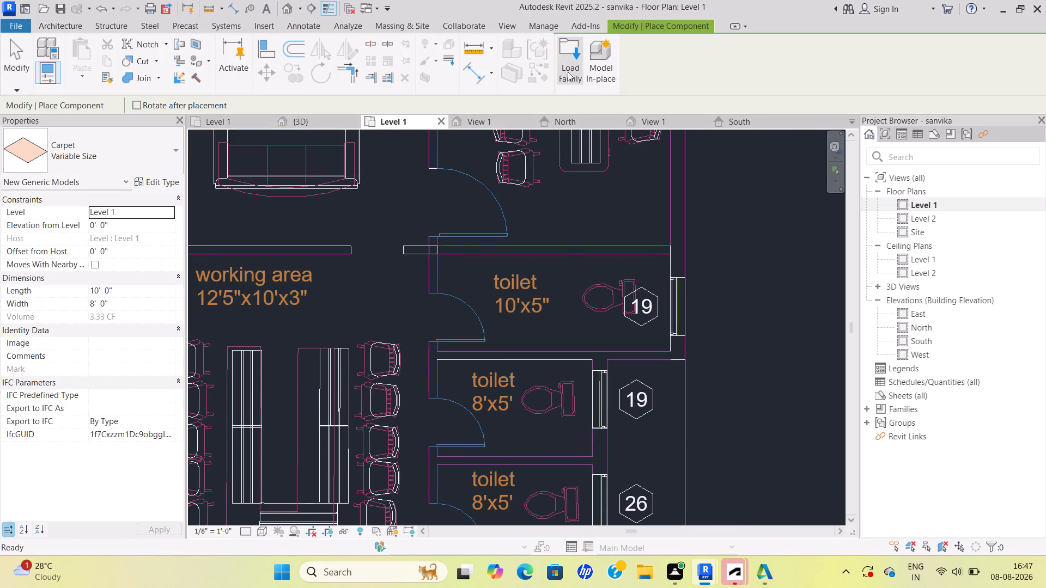
left_click(567, 73)
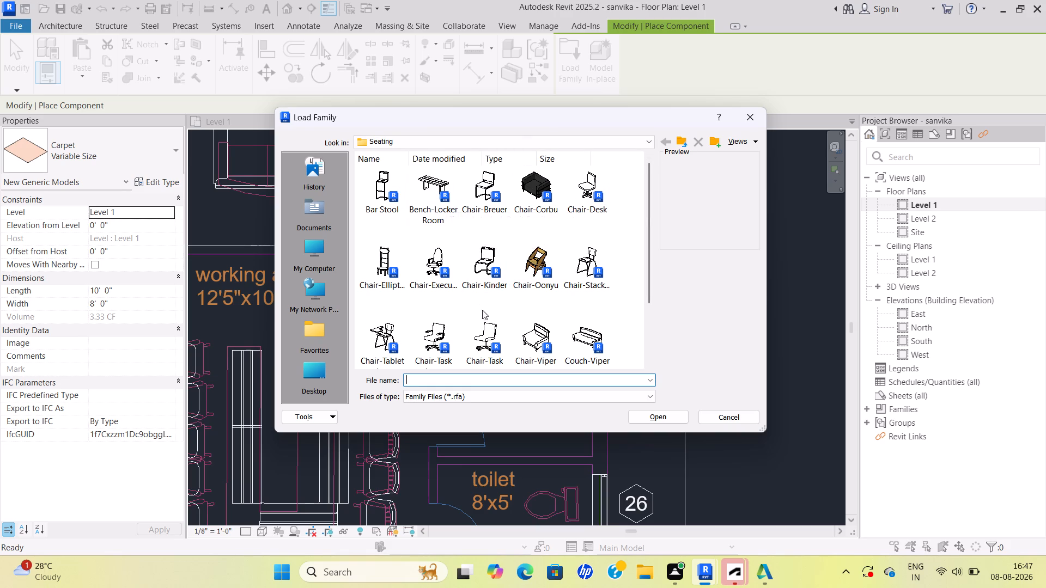
scroll(577, 355, "down", 3)
scroll(548, 447, "down", 3)
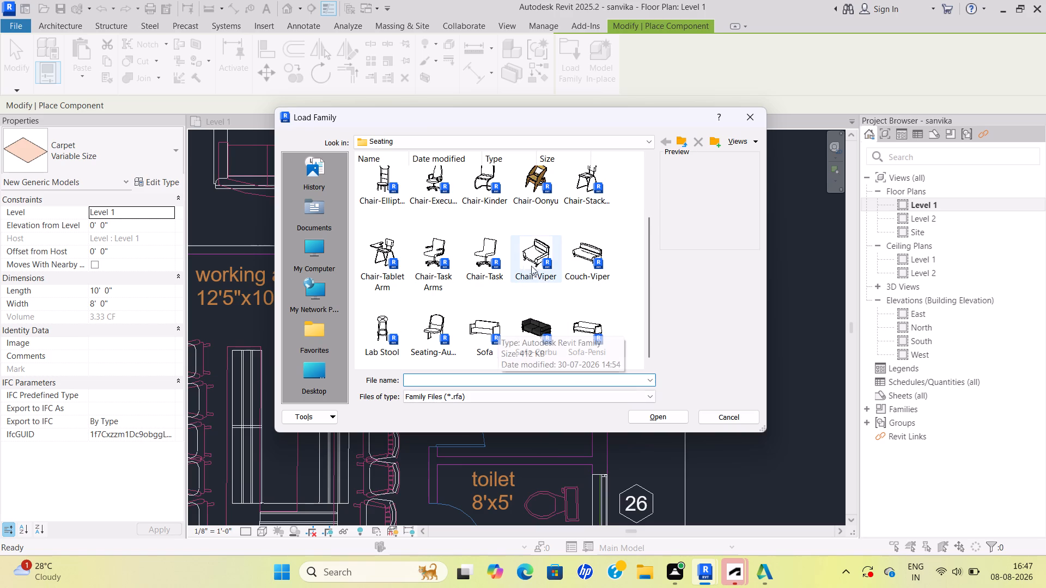
left_click(752, 117)
scroll(682, 369, "down", 4)
middle_click_drag(682, 369, 650, 304)
scroll(650, 304, "down", 1)
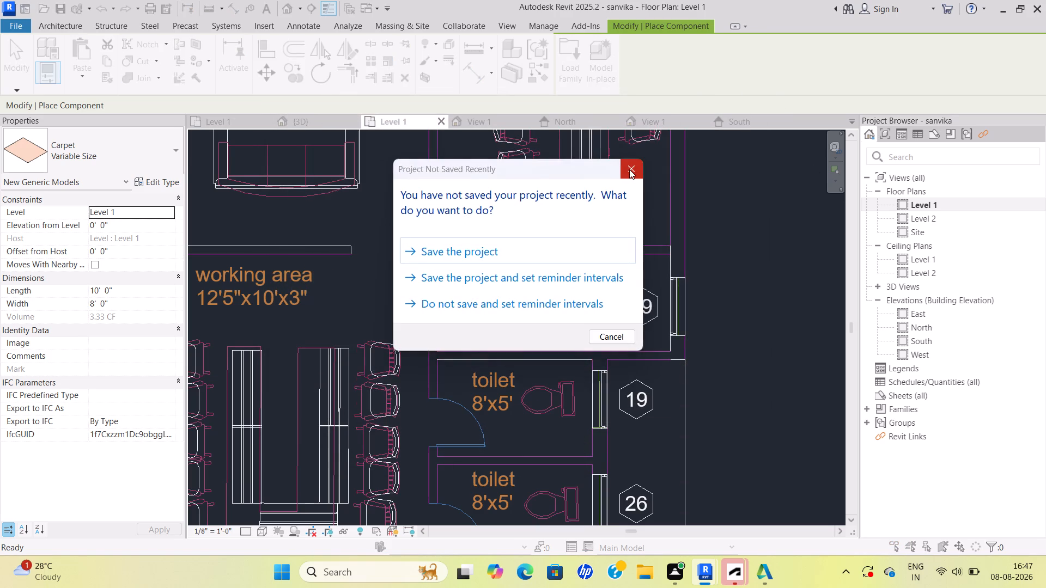
left_click(629, 169)
Load the Bench-Locker Room family again from the Seating subfolder for placing components around the pantry.
scroll(625, 373, "down", 4)
middle_click_drag(625, 373, 589, 220)
scroll(552, 369, "down", 1)
middle_click_drag(552, 369, 561, 320)
scroll(580, 397, "up", 3)
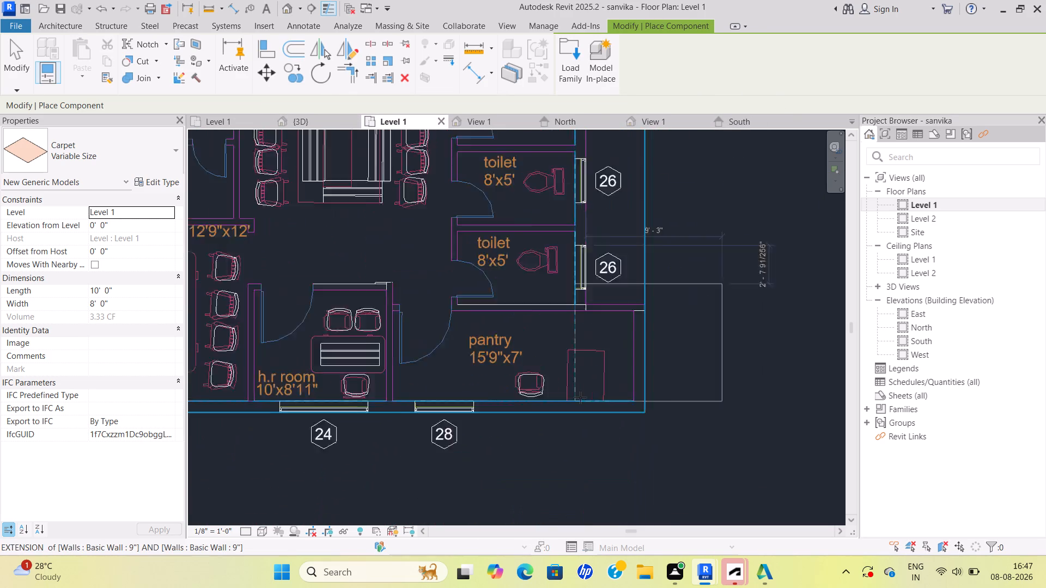
scroll(580, 397, "up", 4)
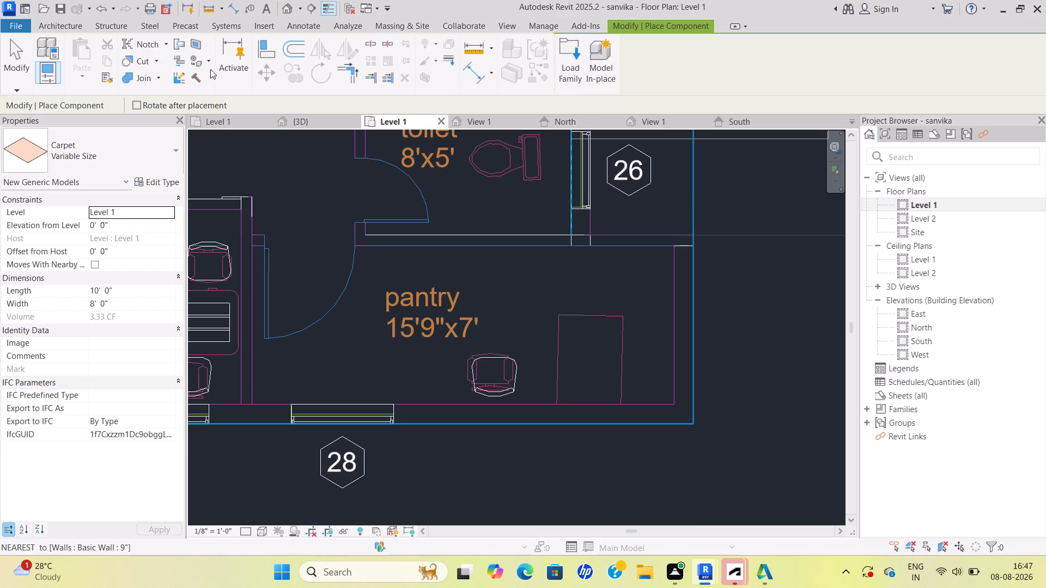
left_click(52, 30)
left_click(156, 72)
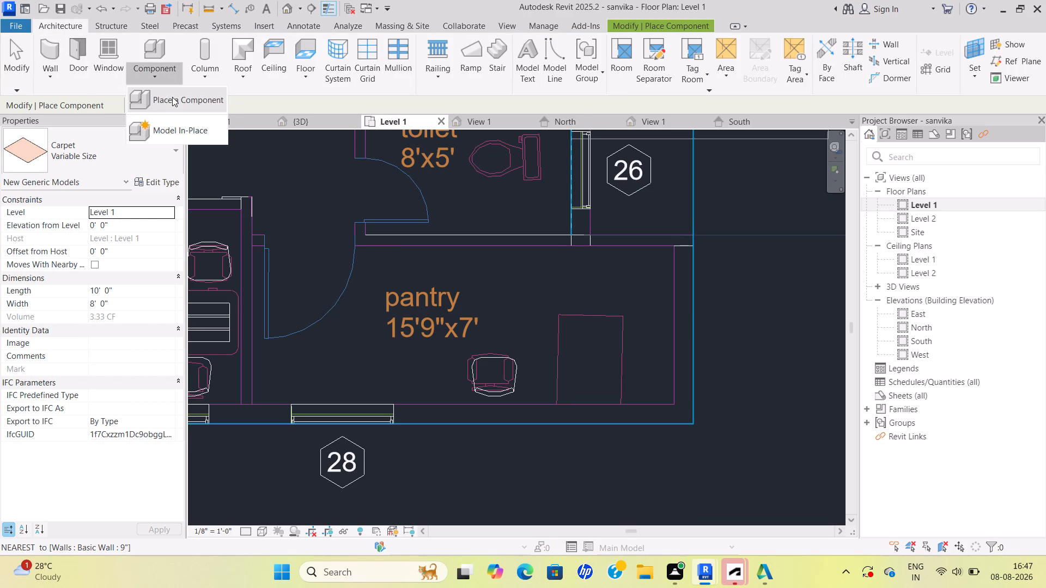
left_click(172, 97)
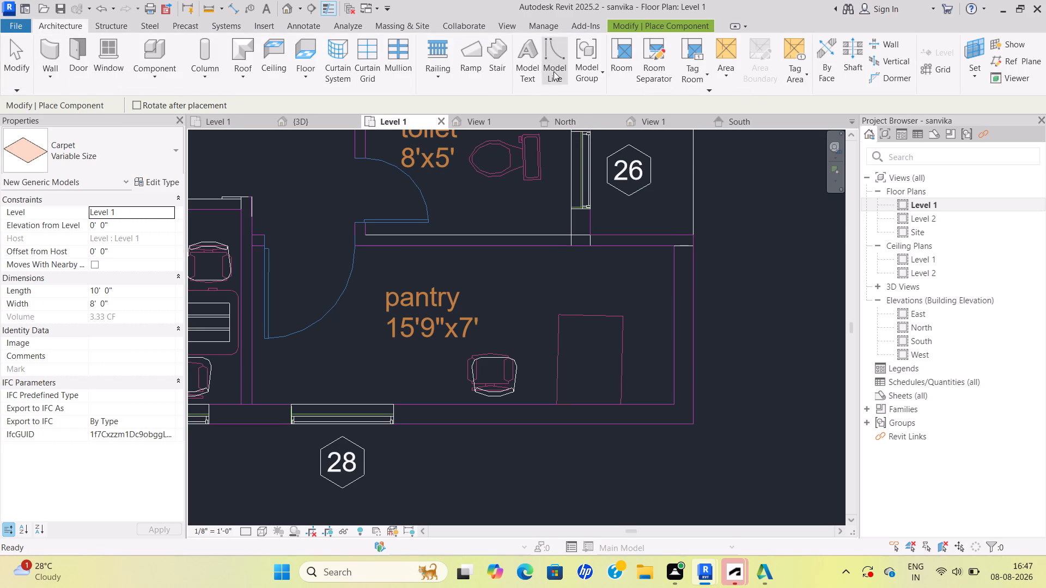
left_click(154, 79)
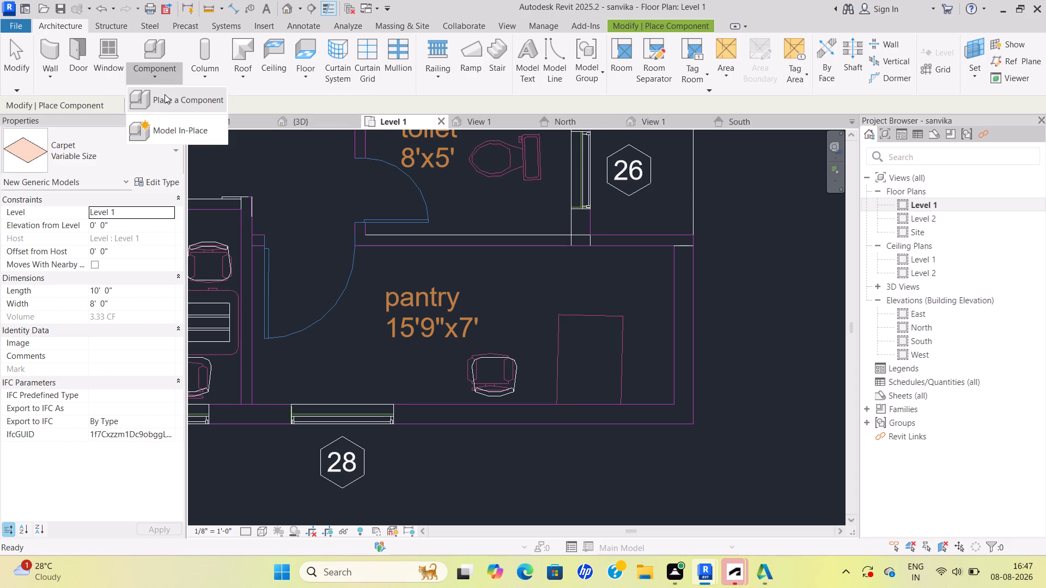
left_click(168, 101)
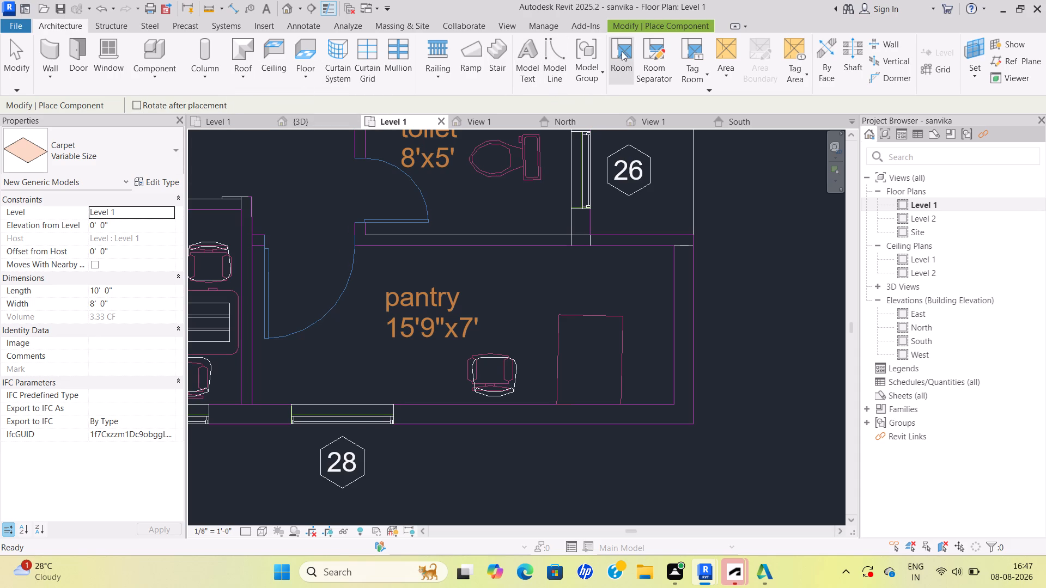
left_click(627, 24)
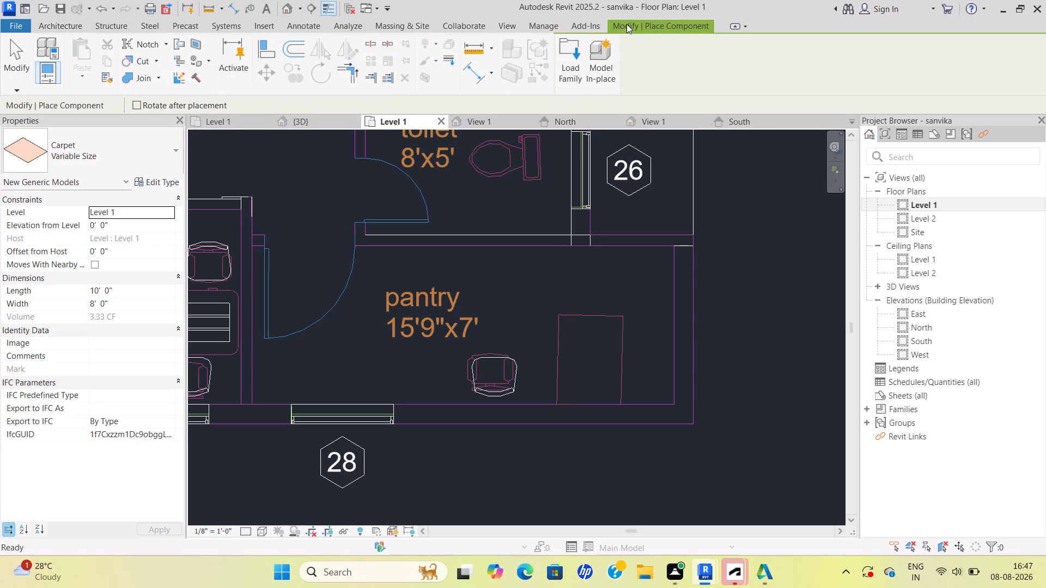
left_click(576, 75)
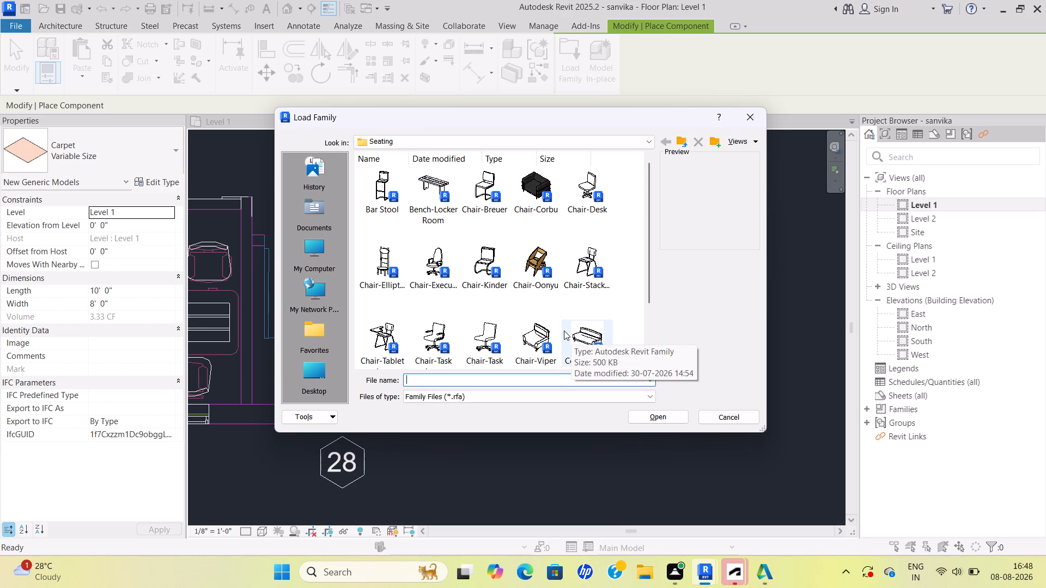
left_click(437, 182)
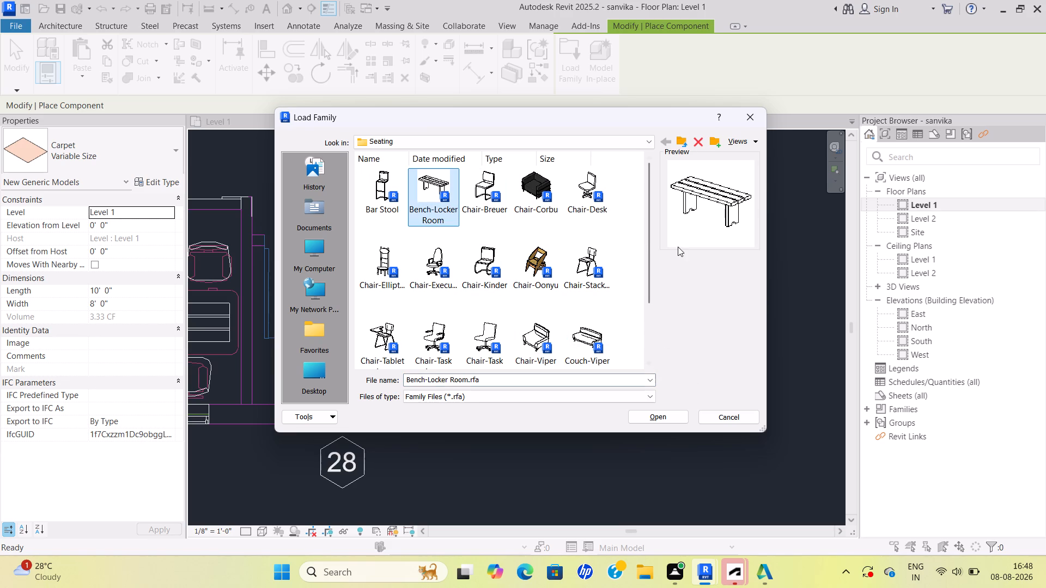
left_click(669, 415)
Place two 10' by 8' Carpet instances outside the building beyond the pantry's outer corner, then end component placement.
scroll(507, 390, "down", 2)
scroll(594, 399, "down", 1)
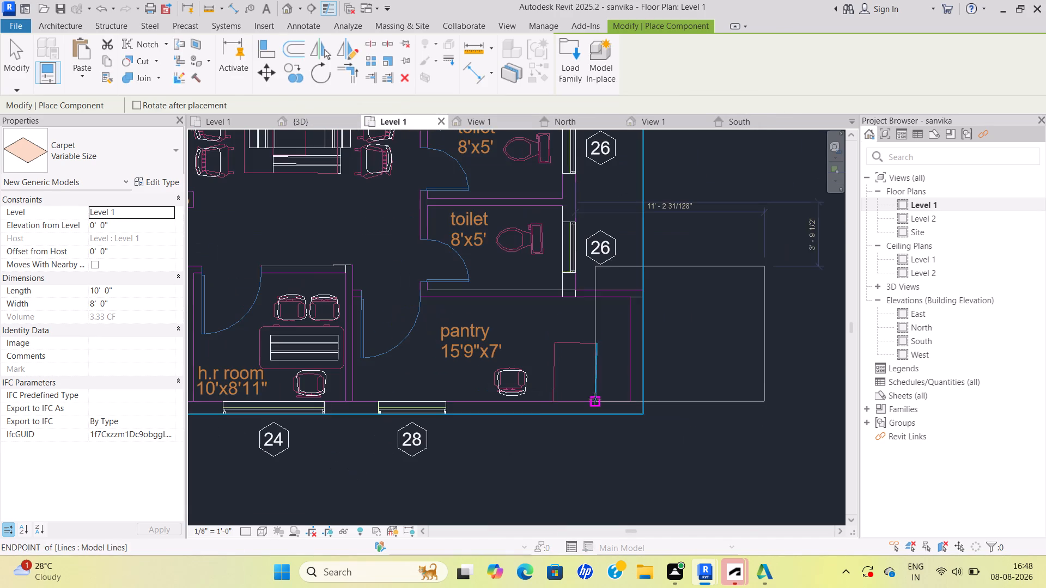
scroll(610, 378, "up", 2)
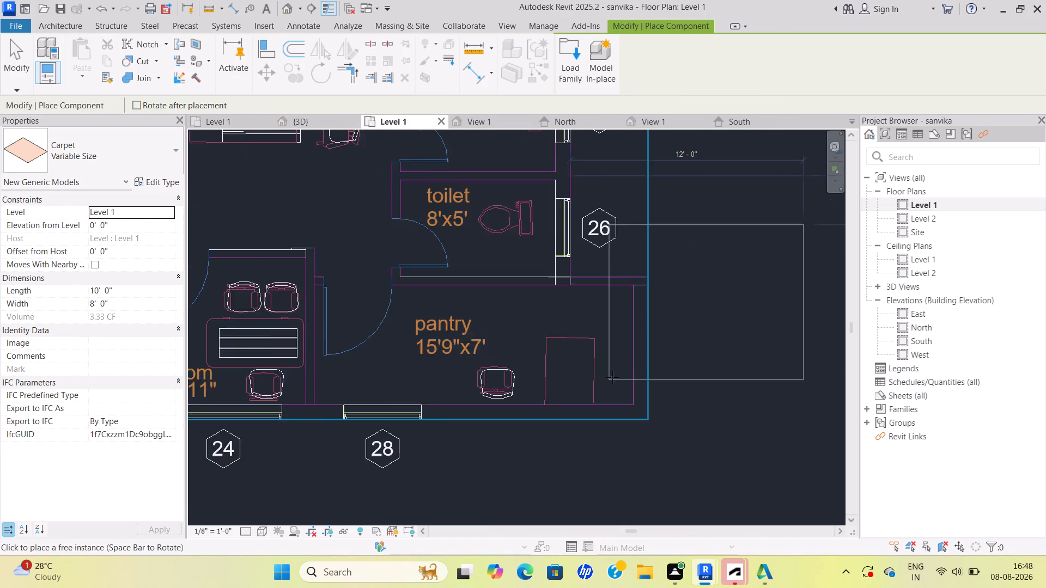
scroll(612, 377, "up", 2)
scroll(531, 451, "down", 4)
middle_click_drag(536, 454, 475, 270)
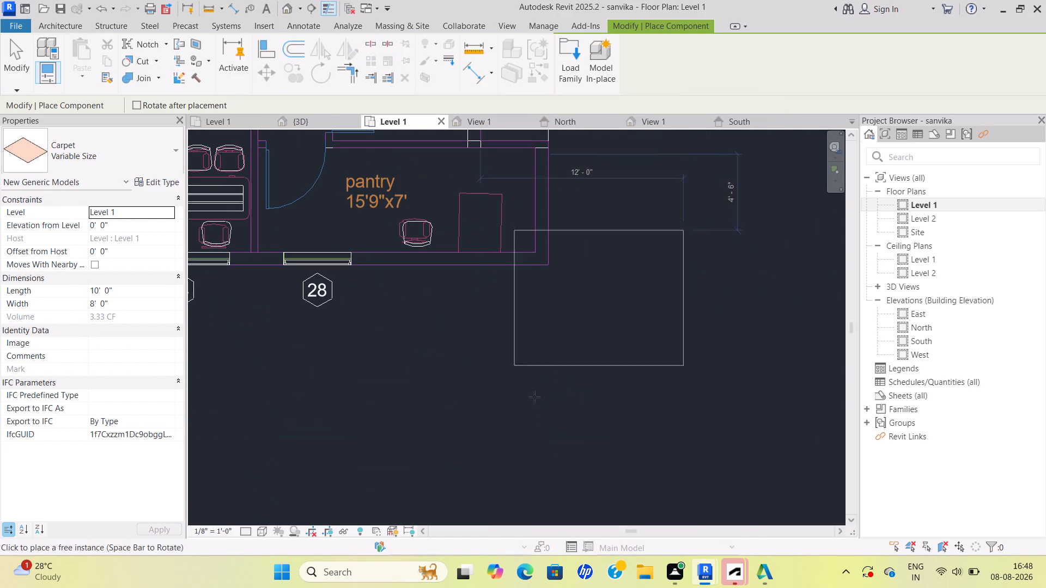
left_click(536, 398)
scroll(618, 406, "down", 3)
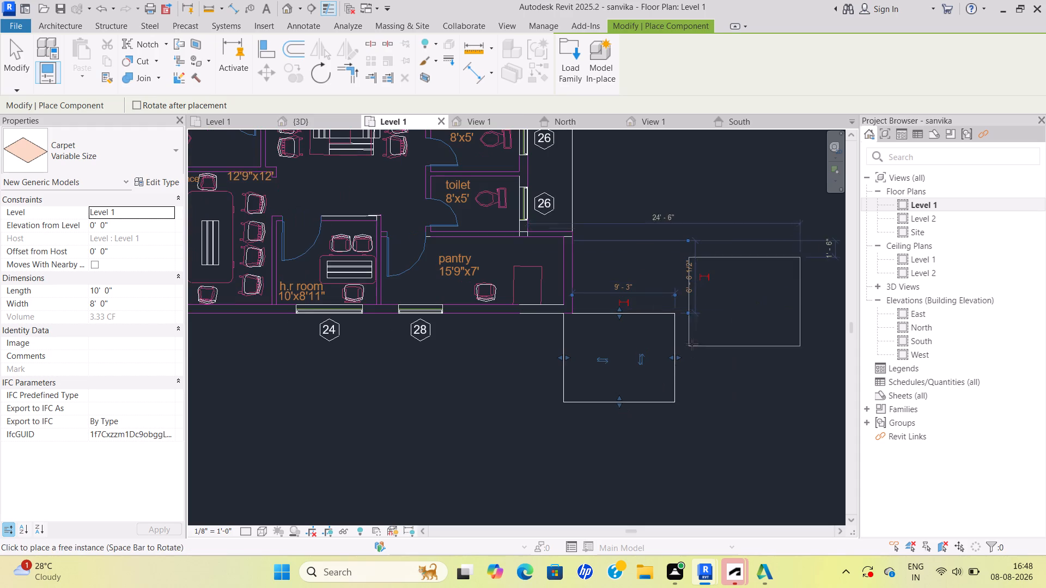
left_click(700, 409)
key("Escape")
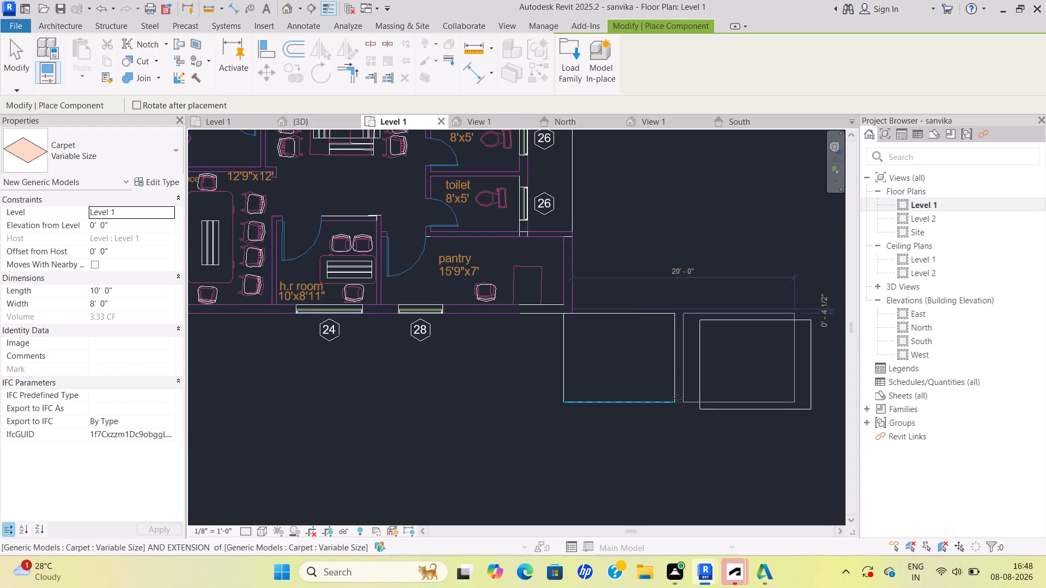
key("Escape")
Delete the carpet instance closest to the pantry's outer corner.
left_click(676, 397)
key("Delete")
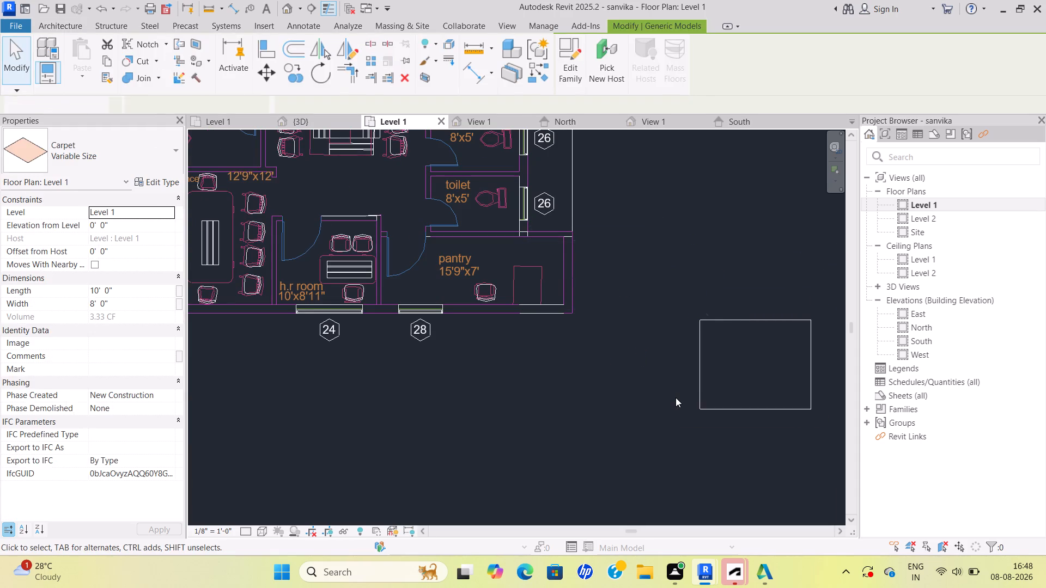
Examine the toilets, working area, pantry and neighbouring rooms on the Level 1 plan for furnishings still missing.
scroll(673, 394, "down", 4)
middle_click_drag(677, 379, 675, 457)
scroll(670, 454, "down", 1)
scroll(610, 354, "up", 4)
scroll(564, 296, "up", 3)
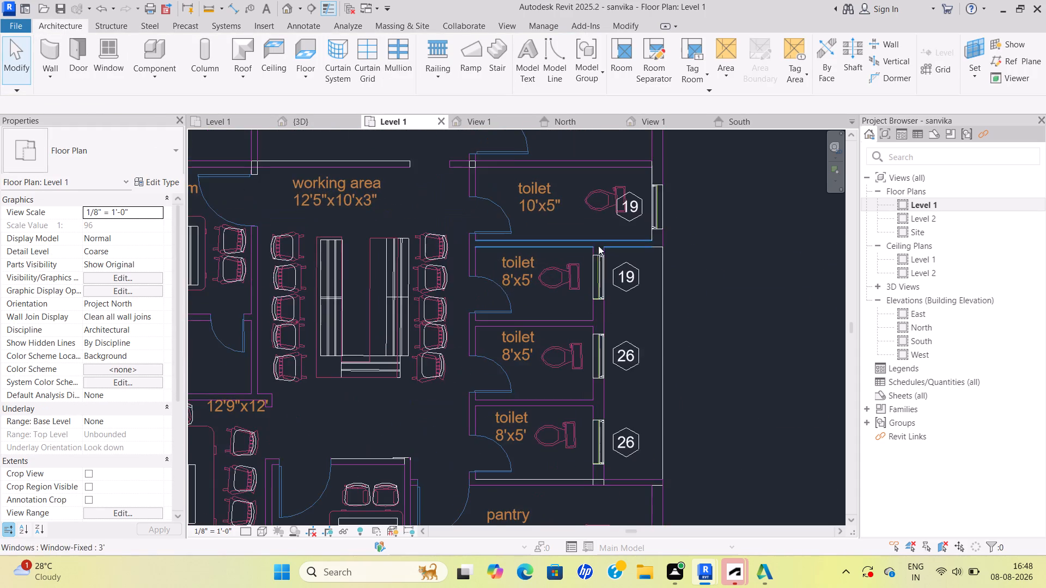
middle_click_drag(601, 246, 591, 336)
scroll(595, 296, "down", 1)
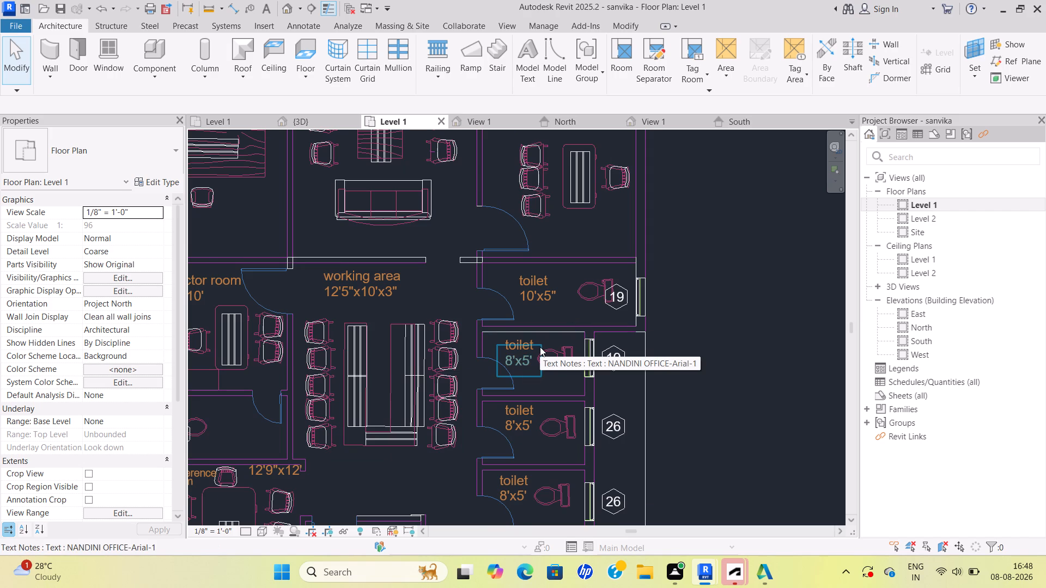
scroll(536, 348, "down", 1)
scroll(495, 364, "down", 2)
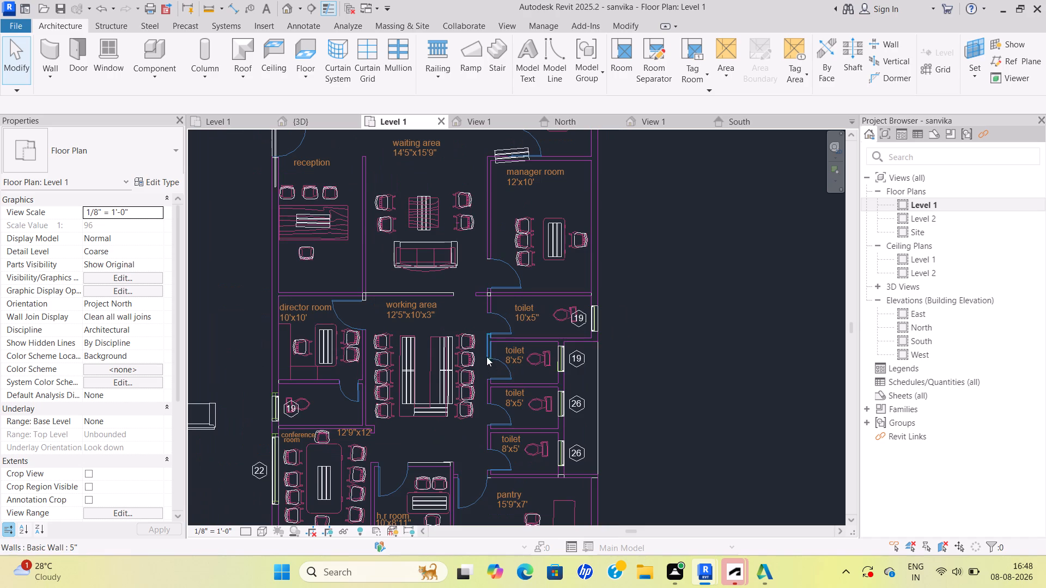
middle_click_drag(489, 357, 520, 420)
scroll(492, 362, "down", 2)
middle_click_drag(509, 380, 491, 337)
scroll(491, 337, "down", 1)
scroll(480, 371, "up", 2)
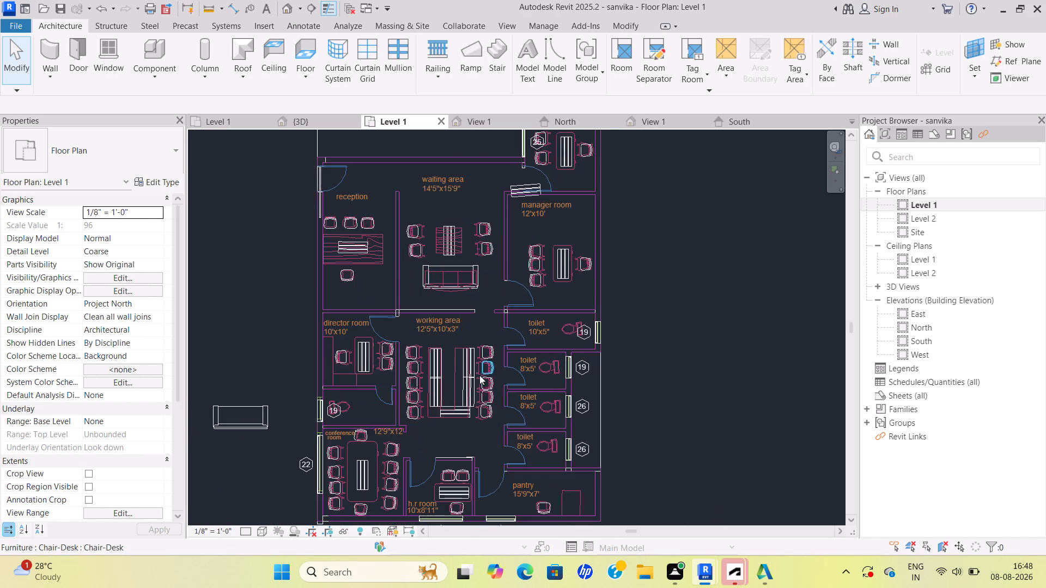
scroll(482, 383, "up", 2)
scroll(482, 383, "down", 2)
middle_click_drag(482, 373, 473, 339)
middle_click_drag(471, 431, 469, 402)
scroll(469, 402, "down", 1)
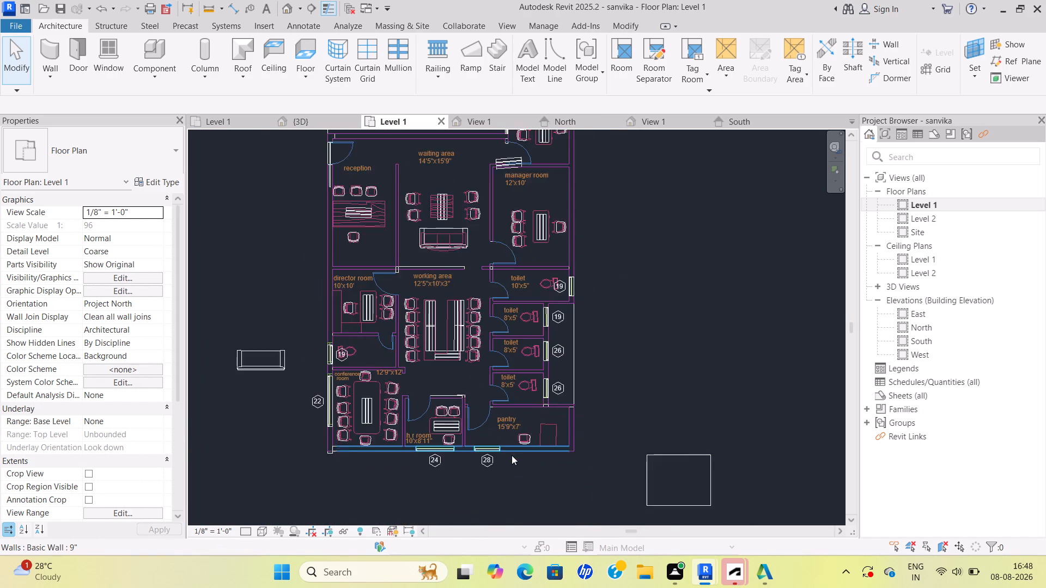
scroll(512, 455, "up", 5)
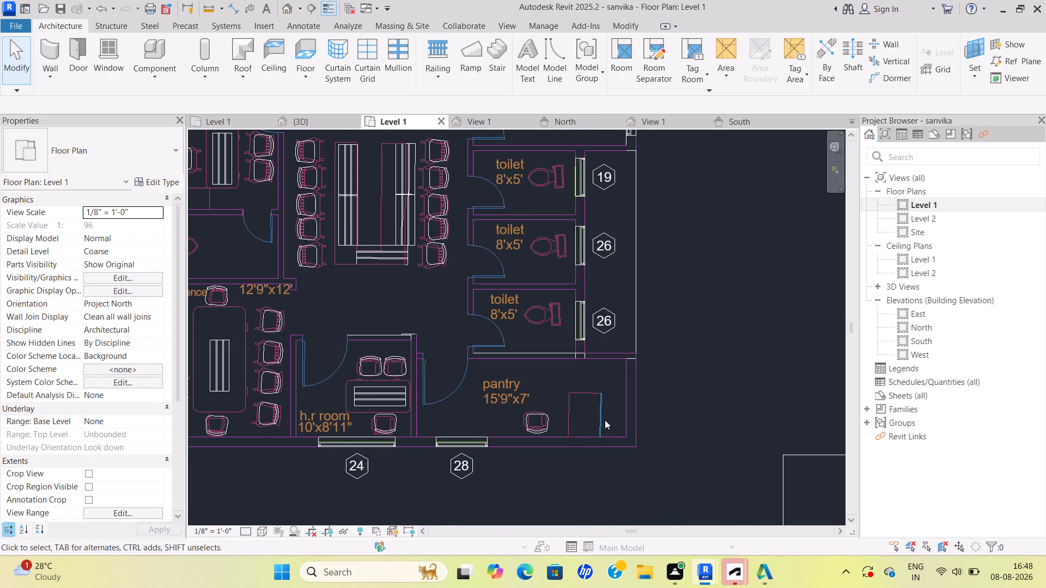
scroll(595, 313, "down", 3)
middle_click_drag(594, 308, 629, 437)
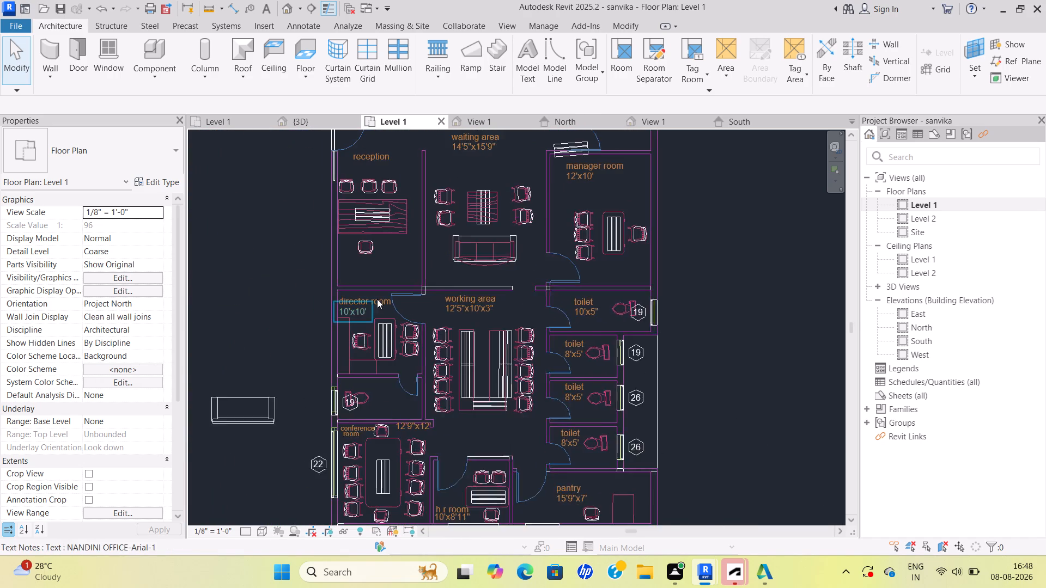
Examine the director room's furniture layout and the working area's desks and chairs on the Level 1 plan.
scroll(377, 299, "down", 1)
middle_click_drag(377, 299, 412, 316)
scroll(366, 356, "up", 8)
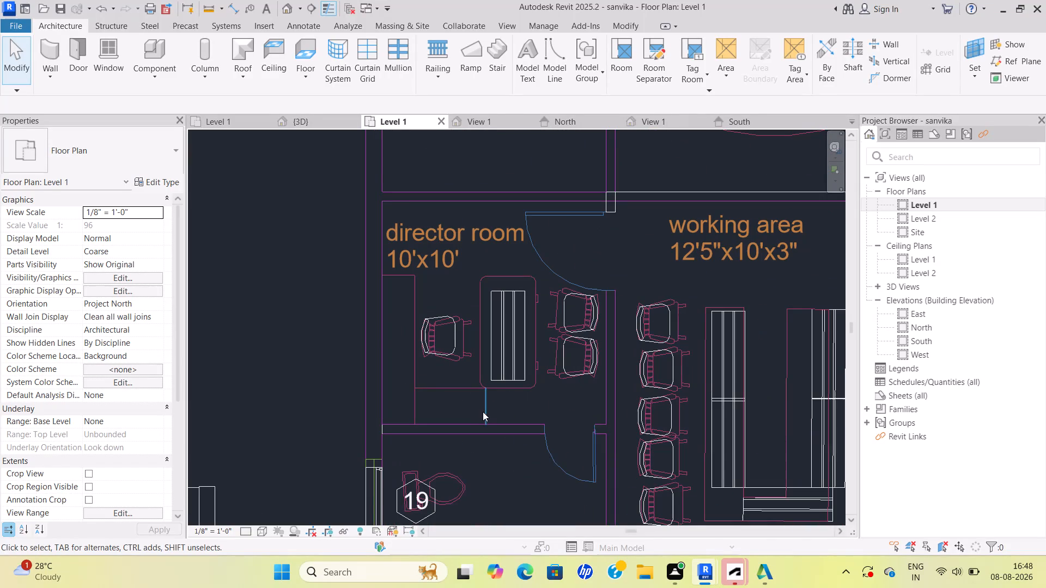
scroll(485, 412, "down", 3)
middle_click_drag(485, 412, 363, 372)
scroll(367, 371, "down", 2)
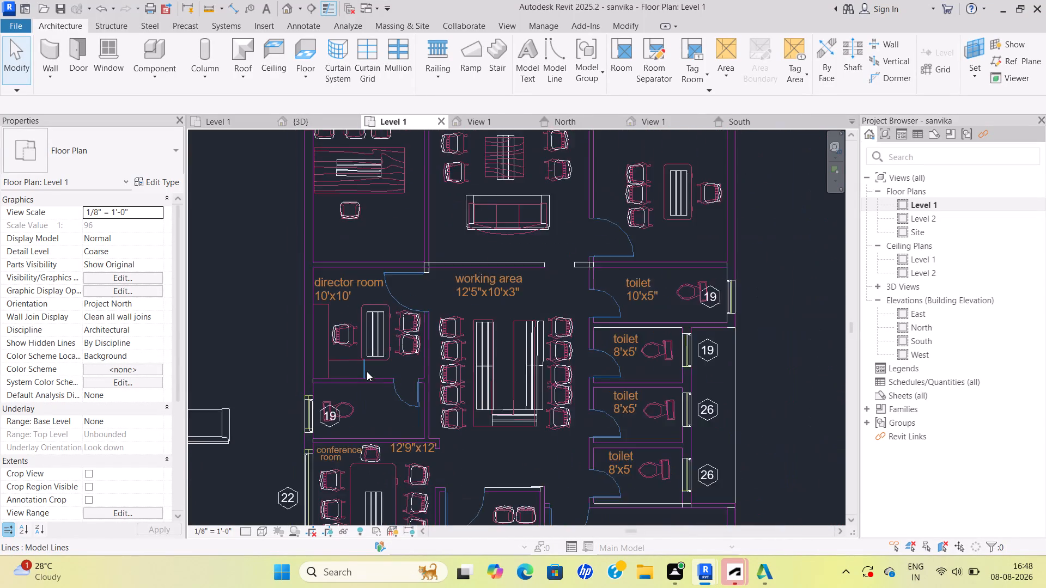
scroll(367, 371, "down", 1)
middle_click_drag(367, 371, 373, 373)
scroll(355, 365, "up", 5)
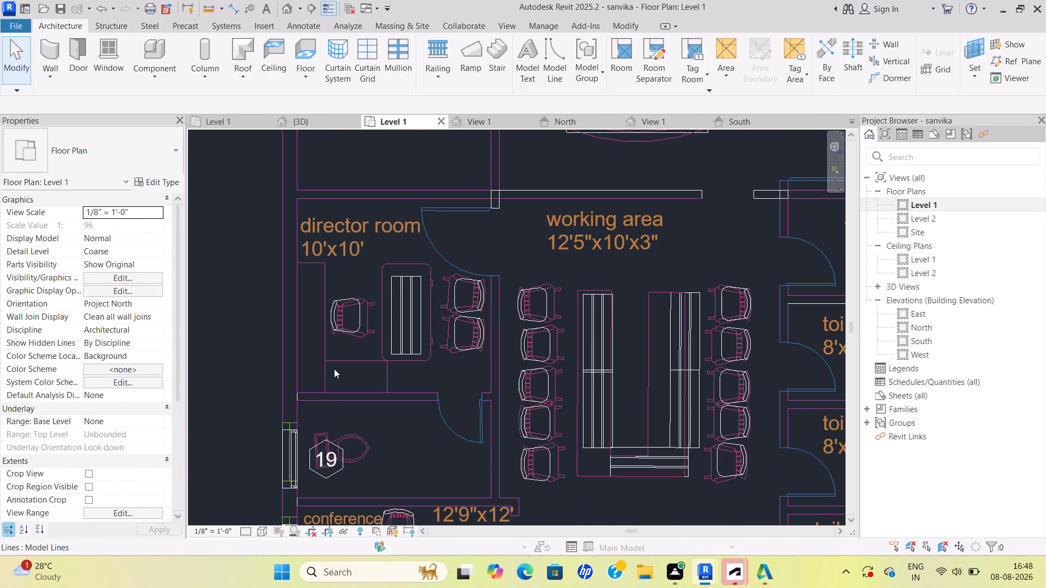
scroll(334, 369, "down", 3)
middle_click_drag(334, 369, 253, 362)
scroll(253, 362, "down", 3)
middle_click_drag(274, 366, 351, 321)
scroll(274, 366, "down", 1)
scroll(391, 339, "up", 5)
middle_click_drag(511, 342, 492, 350)
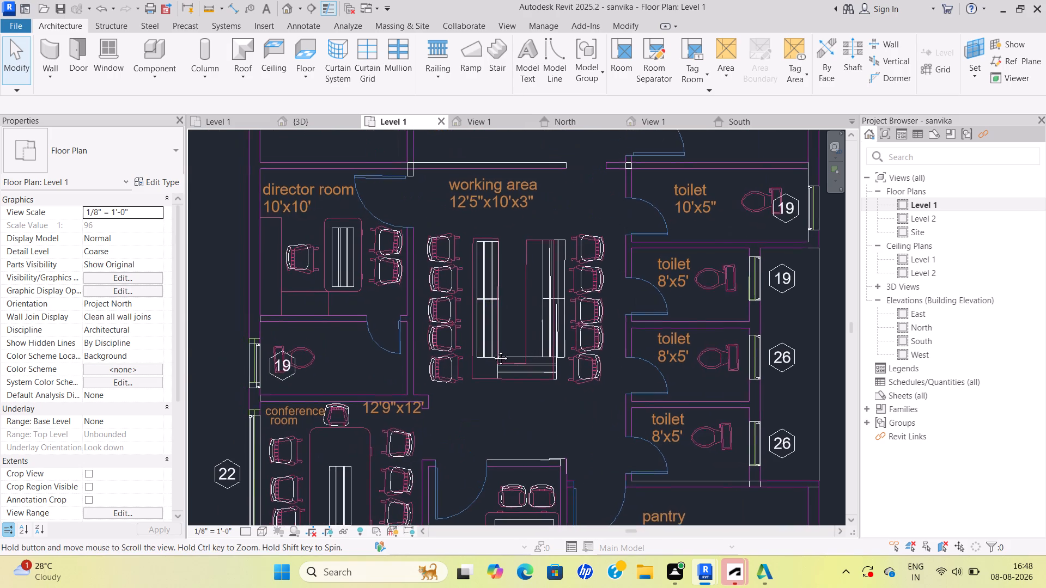
middle_click_drag(492, 350, 413, 365)
scroll(502, 308, "up", 9)
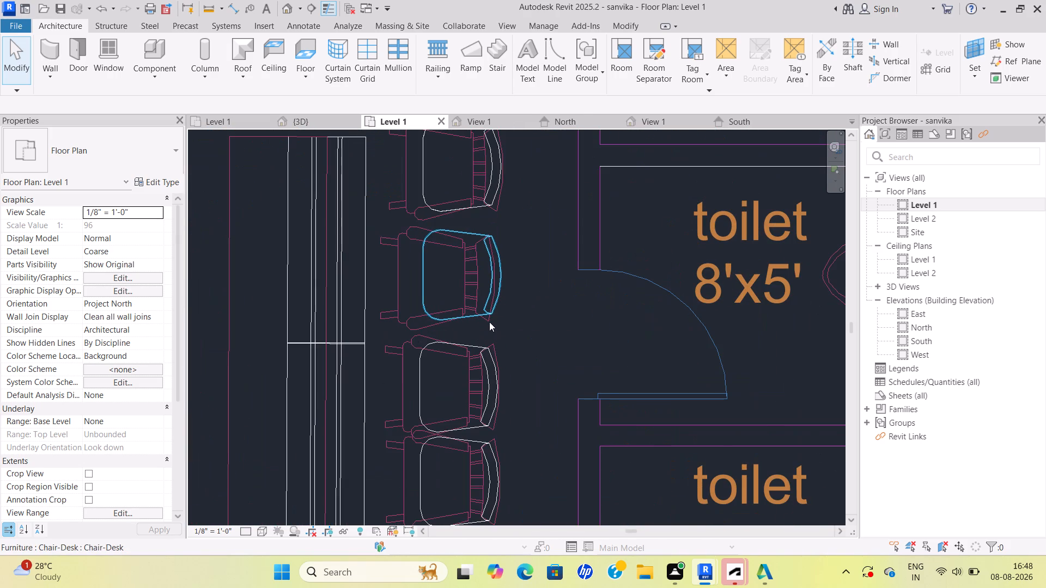
Examine the recessed exterior wall's windows below the roof edge in the 3D view from several angles.
left_click(318, 128)
scroll(424, 269, "down", 2)
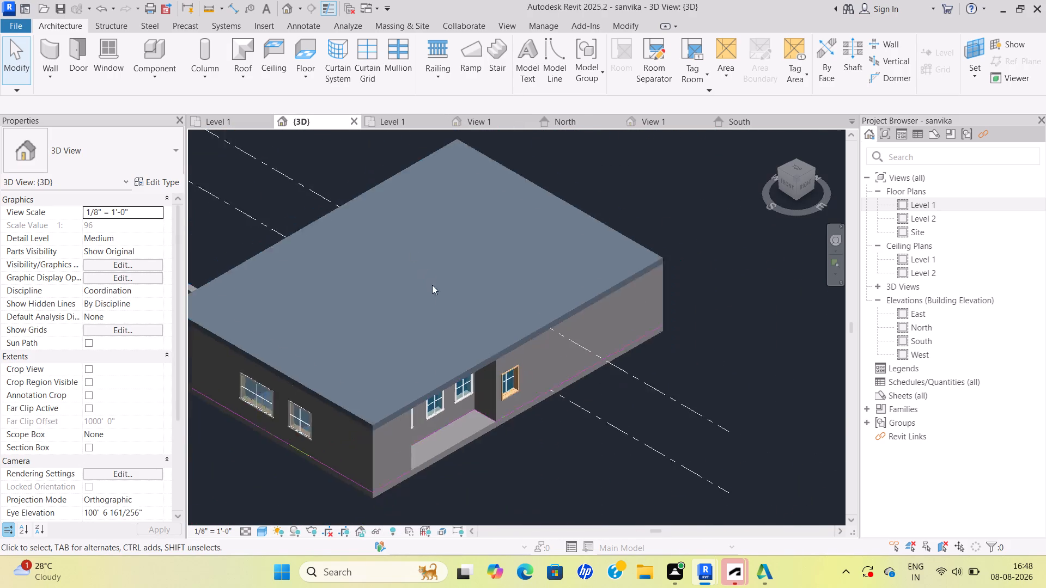
scroll(432, 285, "down", 1)
middle_click_drag(439, 298, 470, 282)
scroll(471, 367, "up", 18)
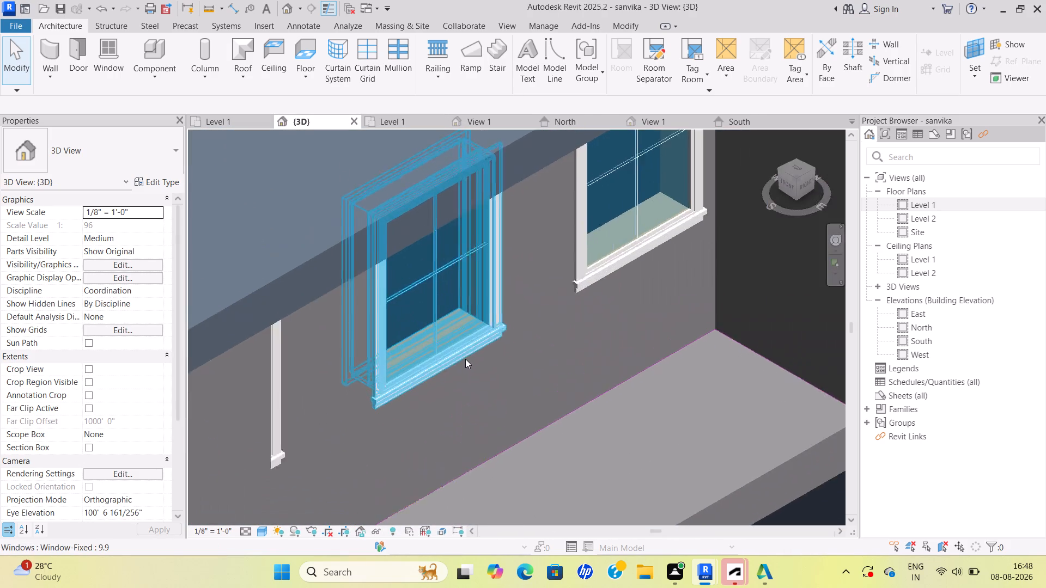
scroll(465, 359, "up", 2)
scroll(458, 342, "down", 5)
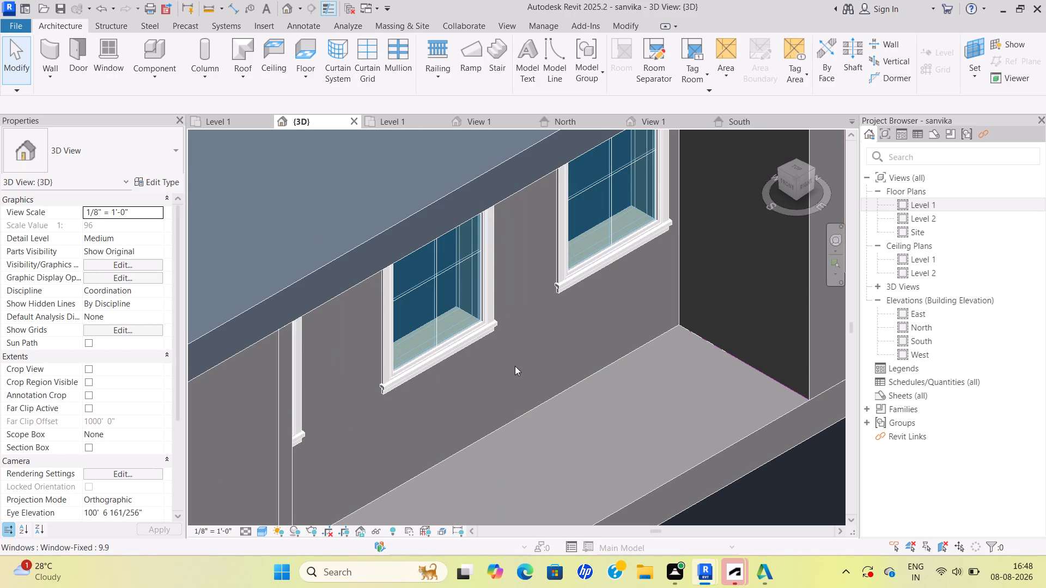
middle_click_drag(515, 366, 465, 385, "shift")
scroll(508, 371, "down", 1, "shift")
scroll(463, 382, "down", 6)
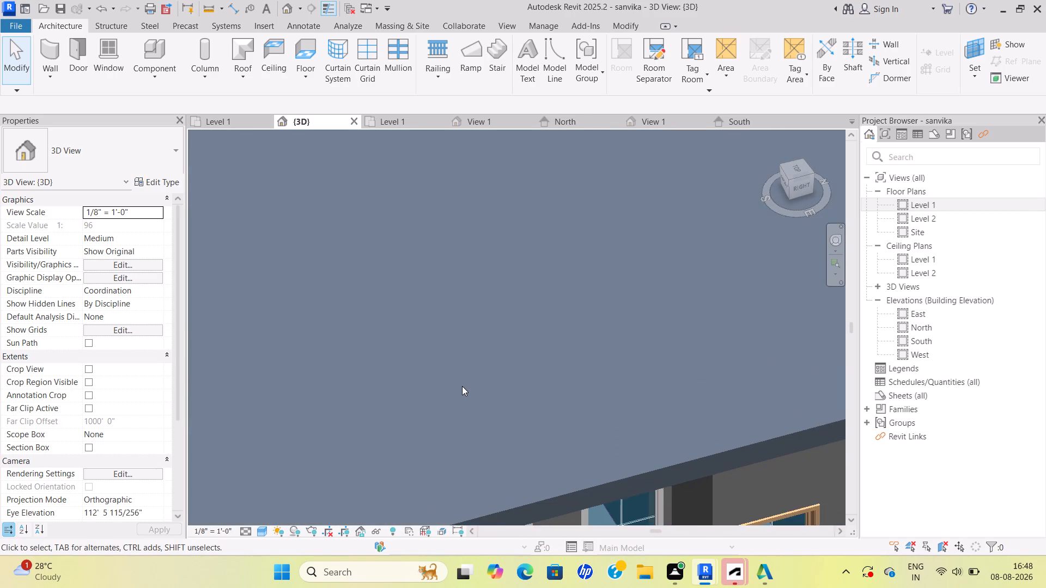
scroll(462, 386, "down", 5)
middle_click_drag(491, 454, 455, 397)
scroll(447, 400, "up", 2, "shift")
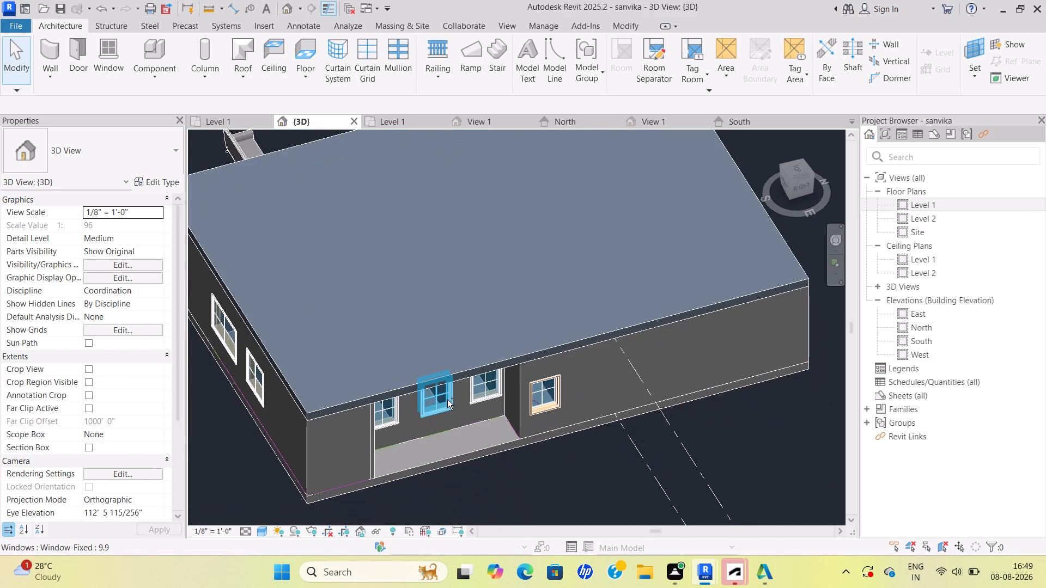
scroll(447, 400, "up", 2, "shift")
middle_click_drag(447, 400, 442, 399, "shift")
scroll(442, 399, "up", 3, "shift")
scroll(435, 411, "up", 11)
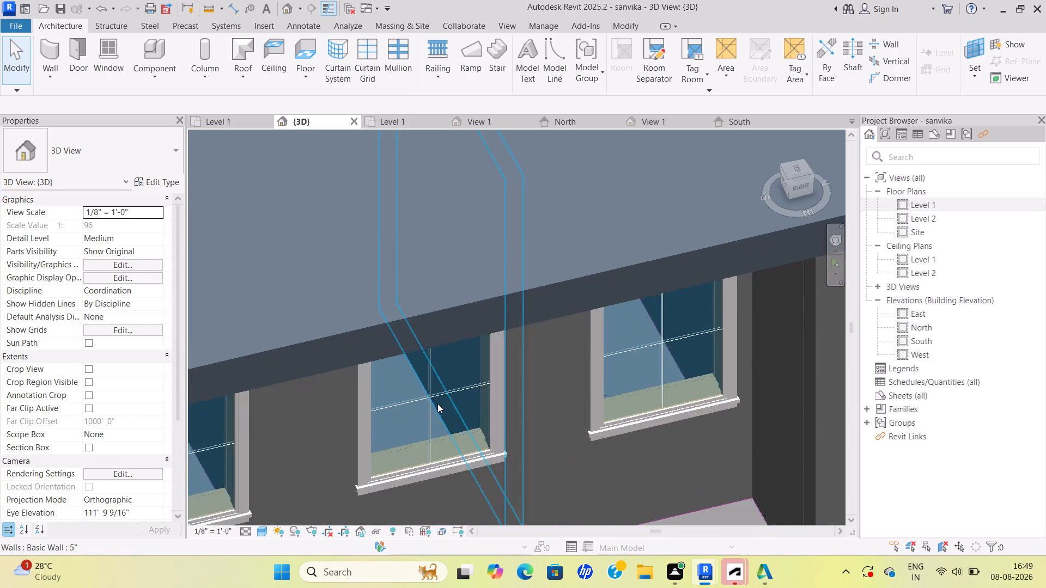
scroll(437, 403, "up", 5)
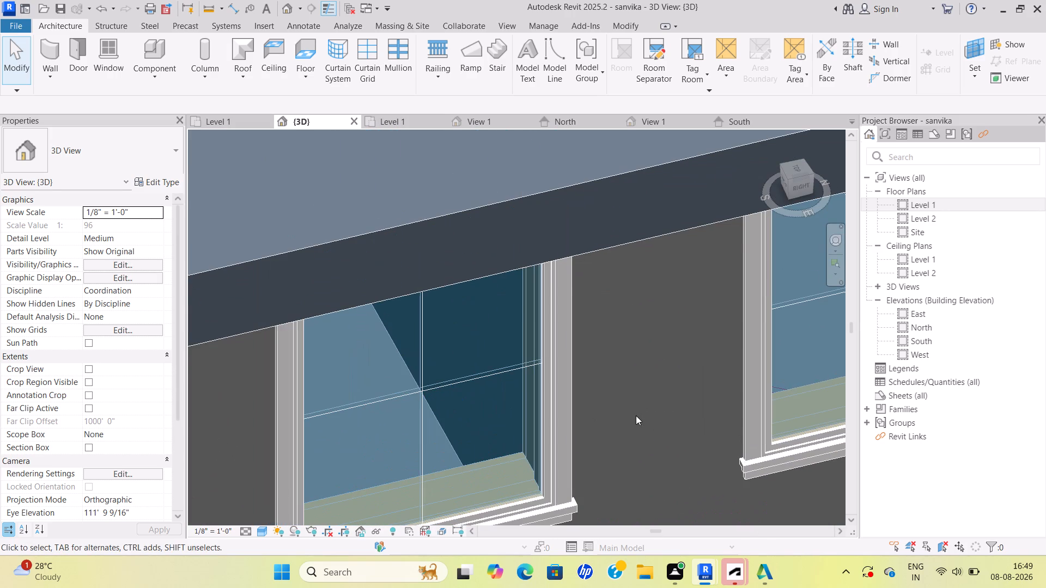
scroll(623, 425, "down", 6)
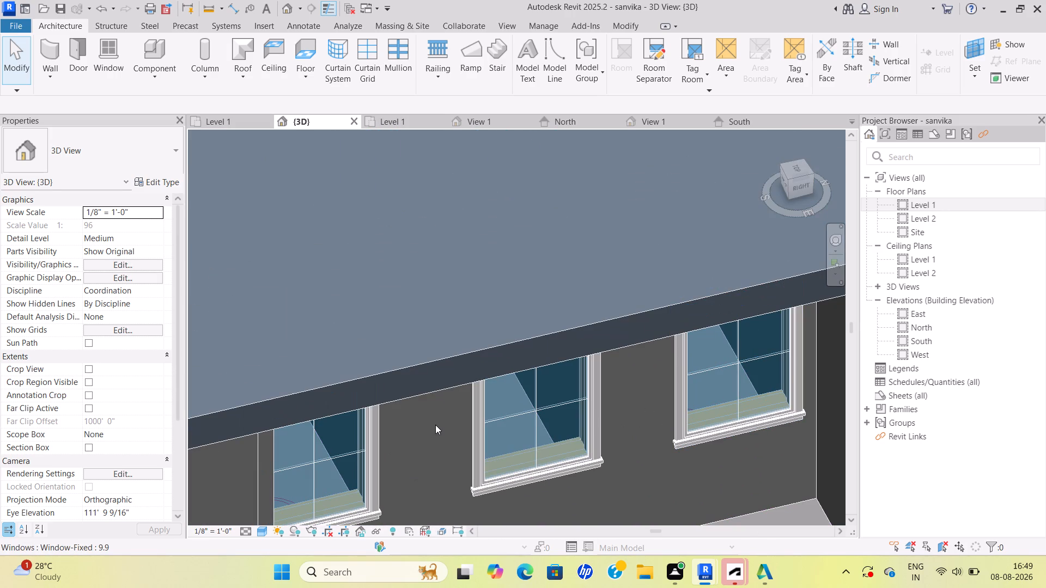
Examine the recessed exterior wall's windows and the adjoining walls beneath the roof edge in the 3D view.
key("Escape")
scroll(448, 438, "down", 5)
scroll(390, 465, "up", 7)
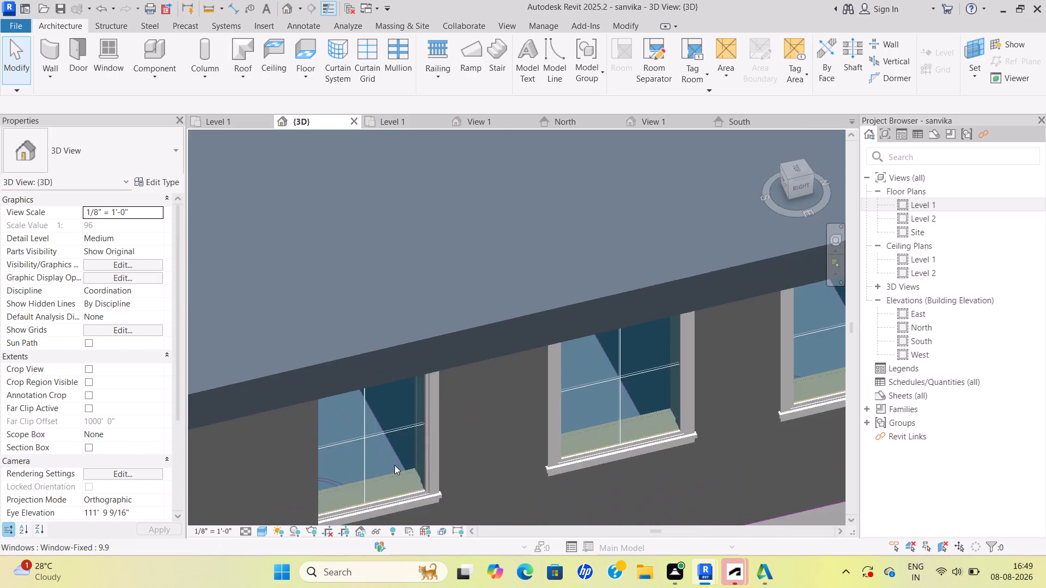
scroll(394, 465, "up", 6)
scroll(501, 463, "down", 8)
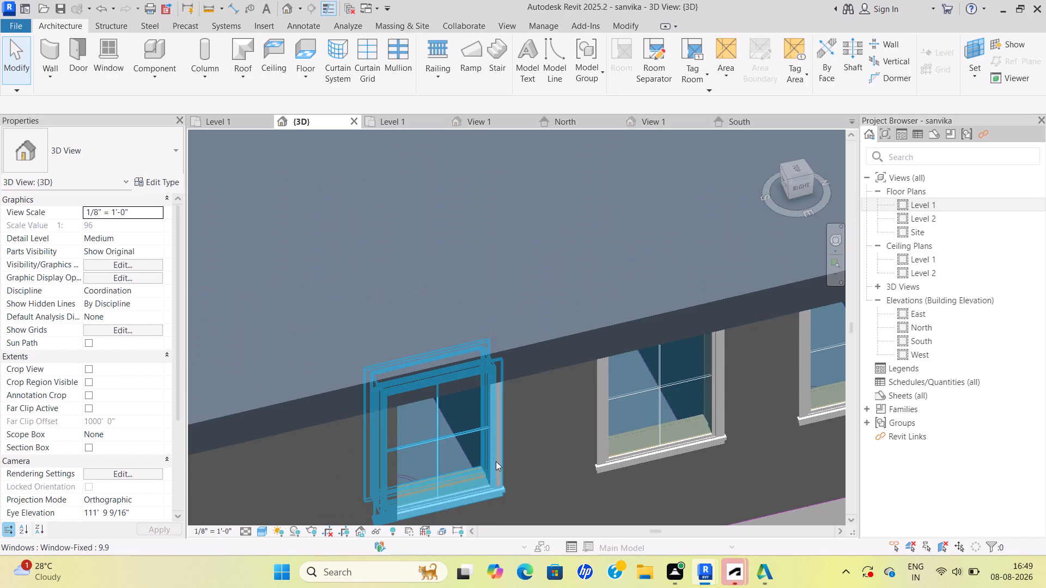
scroll(496, 461, "down", 2)
key("Escape")
scroll(370, 394, "down", 3)
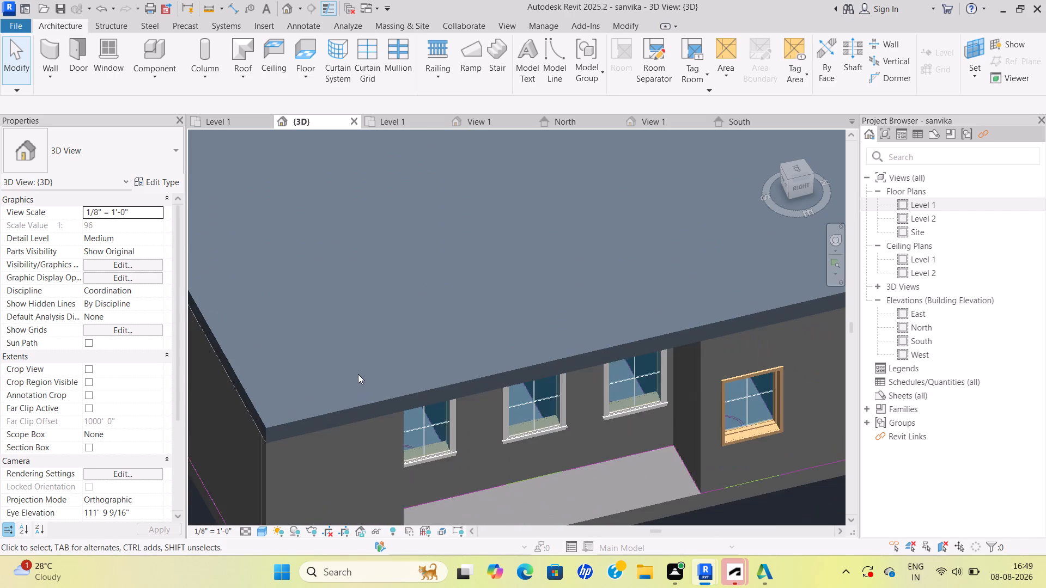
scroll(358, 374, "down", 4)
middle_click_drag(356, 372, 406, 405)
key("Escape")
key("Escape")
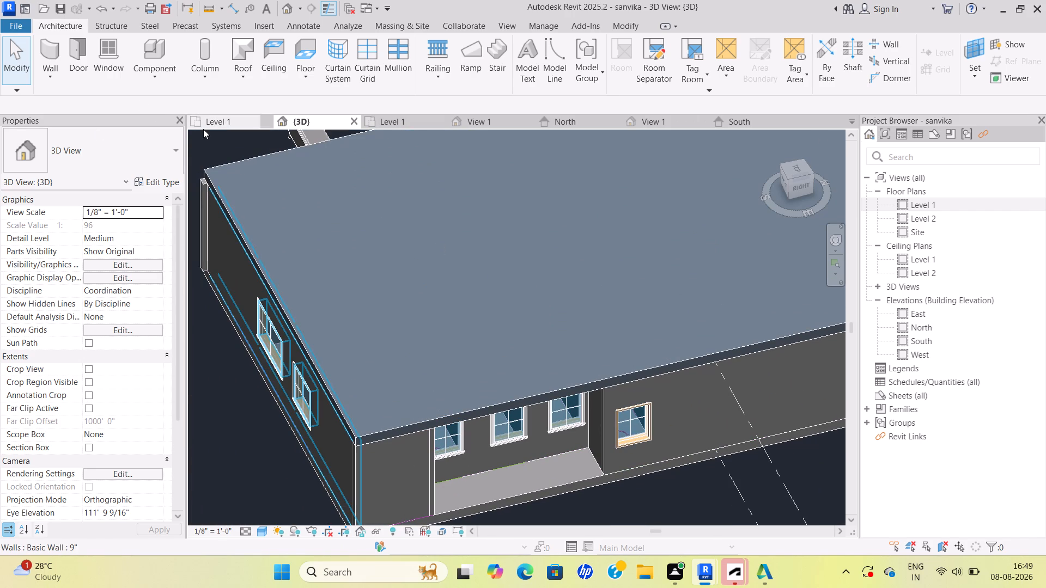
Return to the sanvika Level 1 plan and examine the toilets beside the working area.
left_click(220, 124)
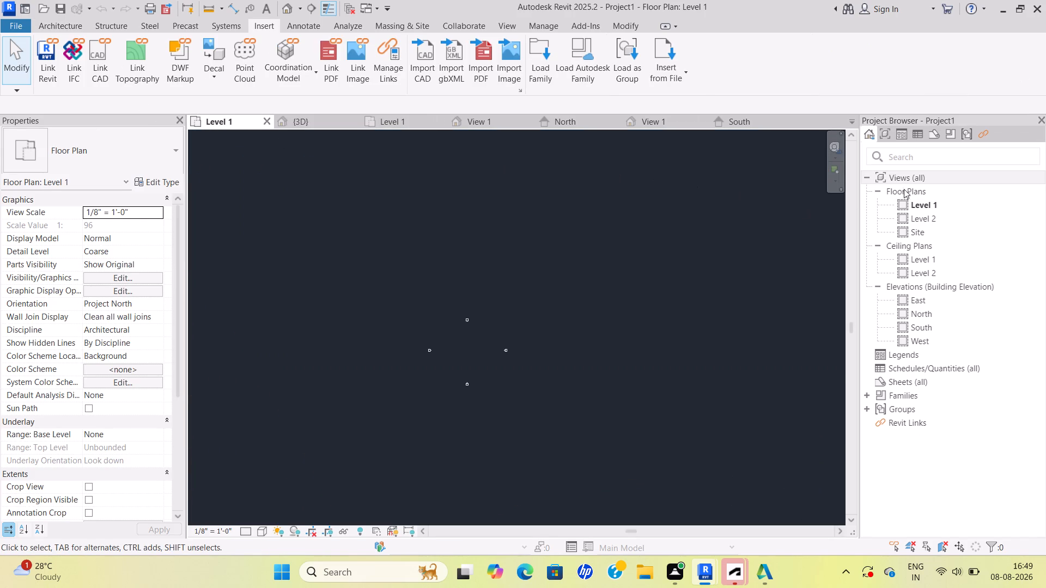
left_click(316, 120)
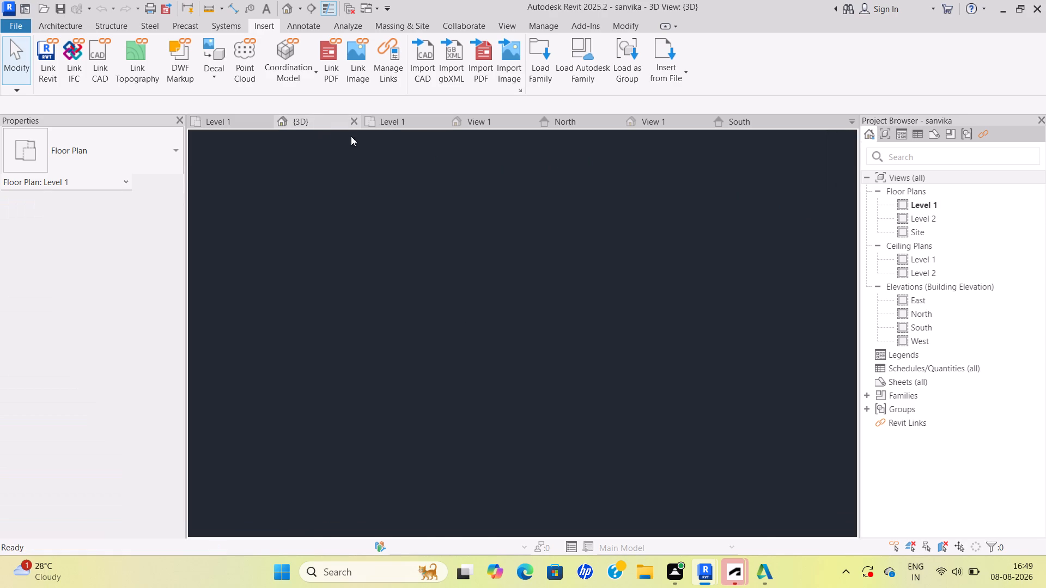
double_click(937, 212)
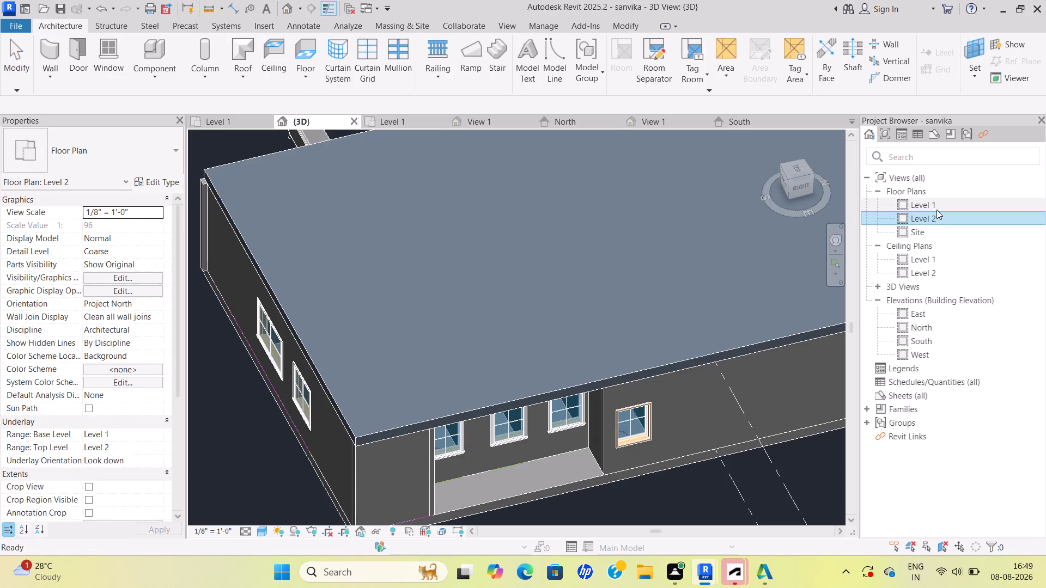
double_click(936, 210)
scroll(715, 328, "down", 6)
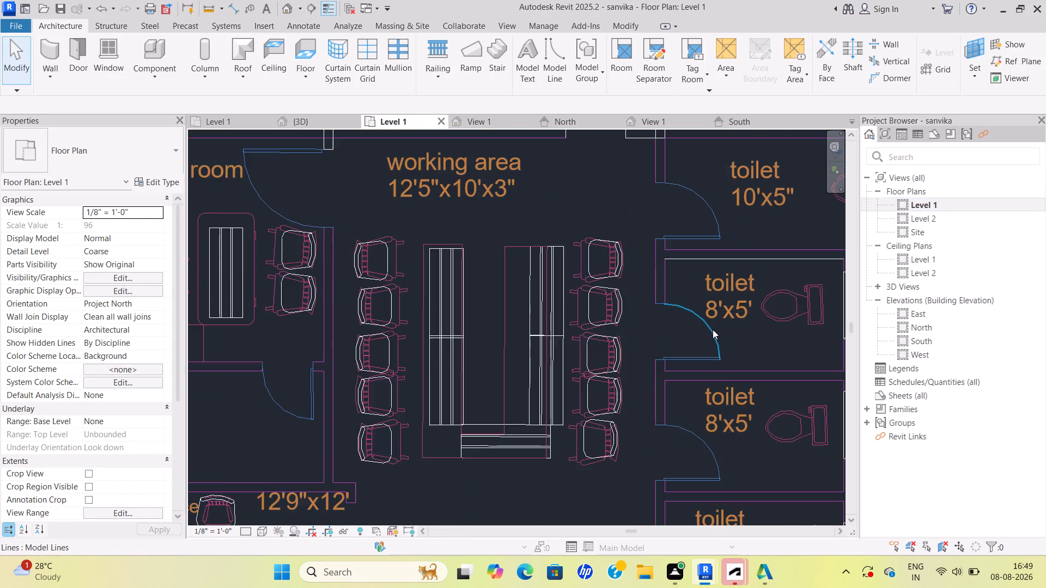
scroll(713, 329, "down", 1)
middle_click_drag(713, 329, 593, 355)
scroll(557, 350, "down", 3)
middle_click_drag(548, 346, 526, 333)
key("Escape")
scroll(606, 330, "up", 4)
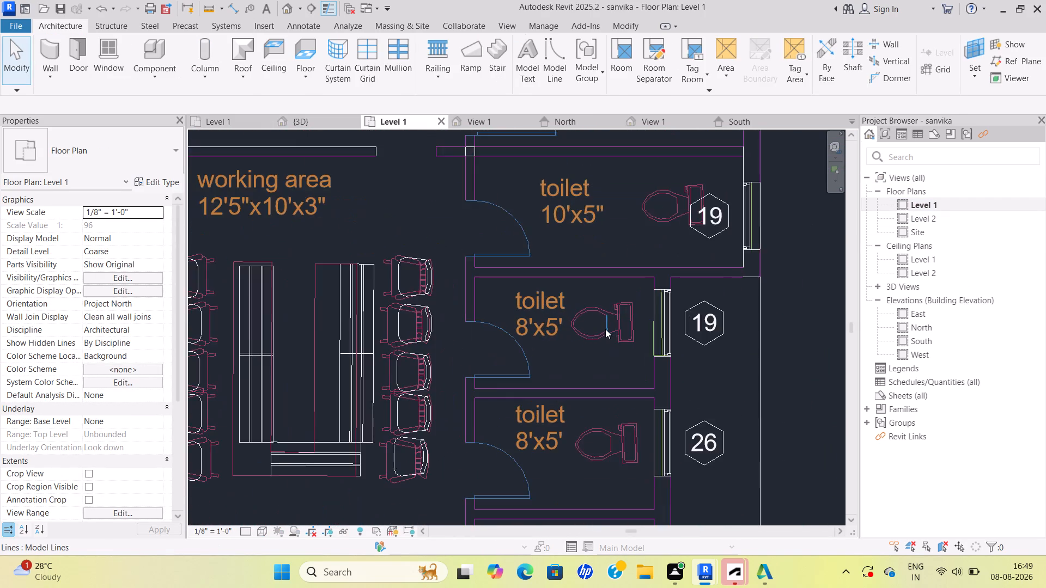
scroll(605, 327, "up", 3)
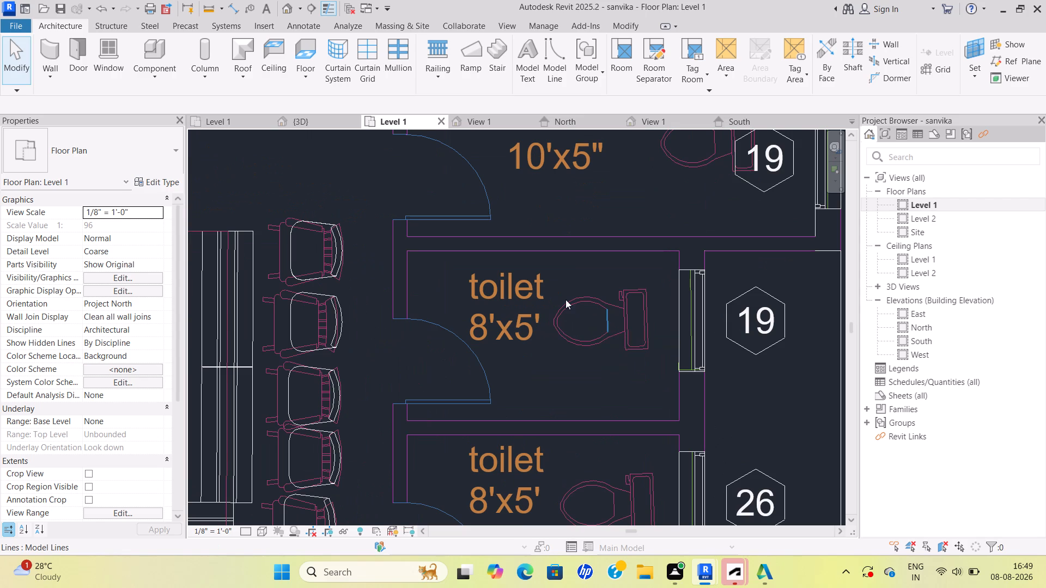
scroll(569, 328, "down", 7)
middle_click_drag(546, 335, 597, 314)
scroll(597, 314, "up", 1)
key("Escape")
Examine the reception, waiting seating and director room on the Level 1 plan, including the empty side counter outline behind the director's chair.
scroll(358, 321, "down", 1)
middle_click_drag(362, 322, 467, 291)
scroll(360, 321, "down", 1)
scroll(454, 309, "down", 3)
middle_click_drag(451, 310, 327, 378)
middle_click_drag(378, 259, 379, 364)
scroll(385, 310, "up", 5)
scroll(395, 321, "down", 3)
middle_click_drag(395, 321, 432, 242)
middle_click_drag(283, 309, 361, 328)
scroll(326, 343, "up", 6)
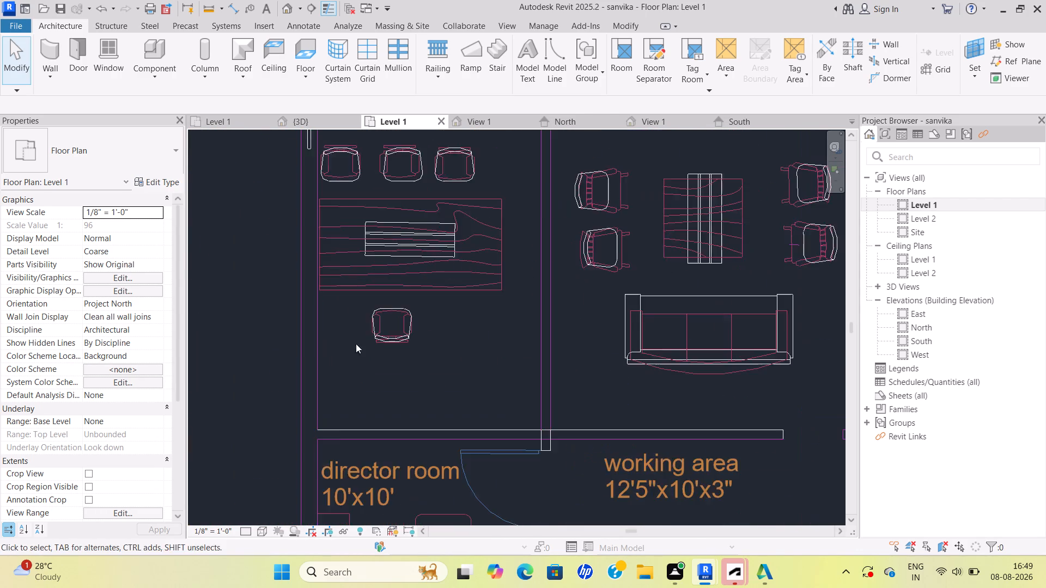
scroll(380, 353, "down", 3)
middle_click_drag(380, 353, 364, 280)
middle_click_drag(385, 397, 374, 322)
scroll(344, 396, "up", 5)
key("Escape")
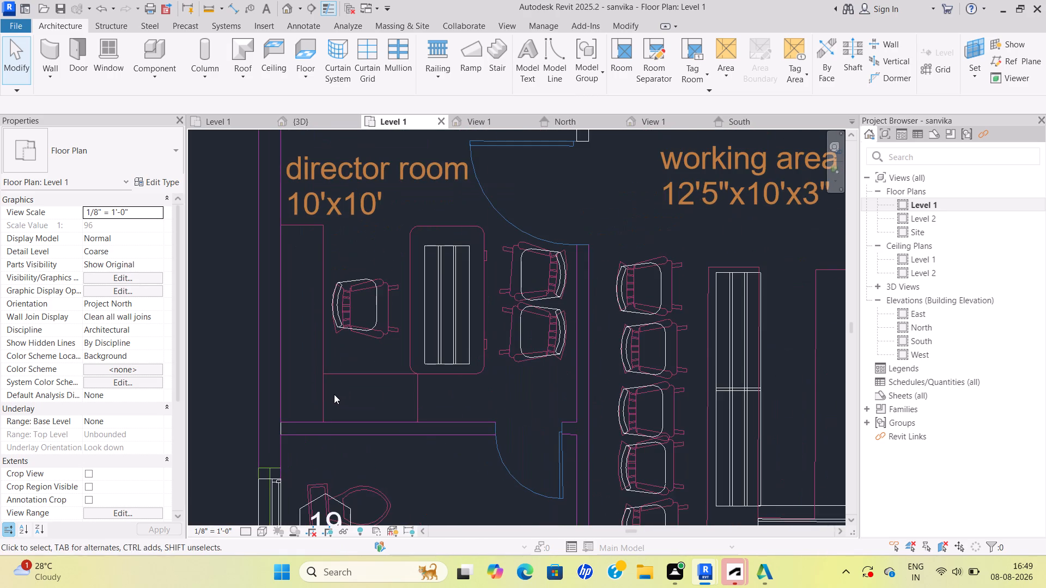
middle_click_drag(325, 356, 360, 394)
scroll(357, 398, "up", 4)
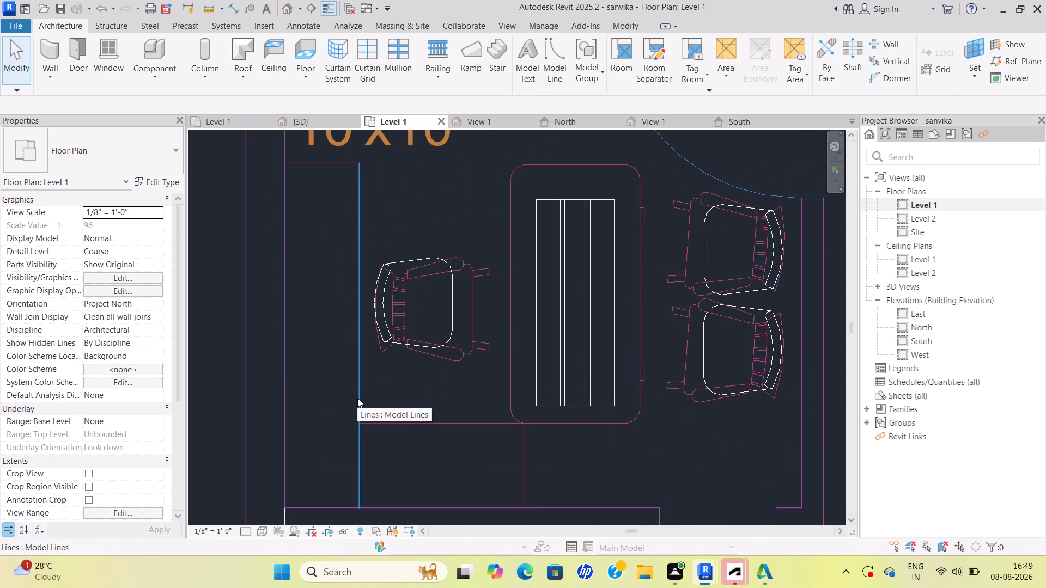
scroll(357, 398, "down", 3)
middle_click_drag(356, 398, 326, 379)
scroll(310, 389, "down", 2)
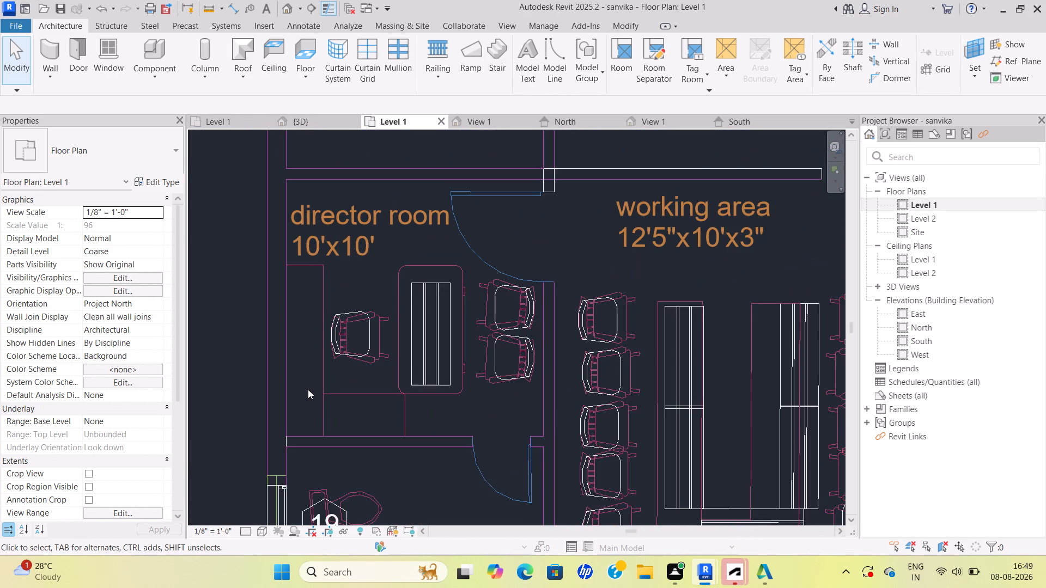
middle_click_drag(305, 388, 296, 385)
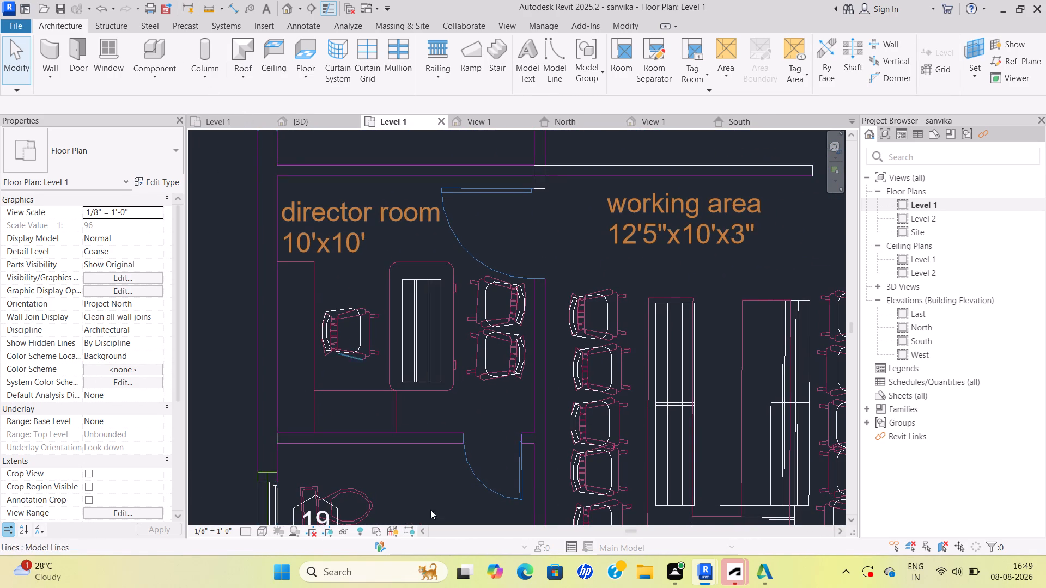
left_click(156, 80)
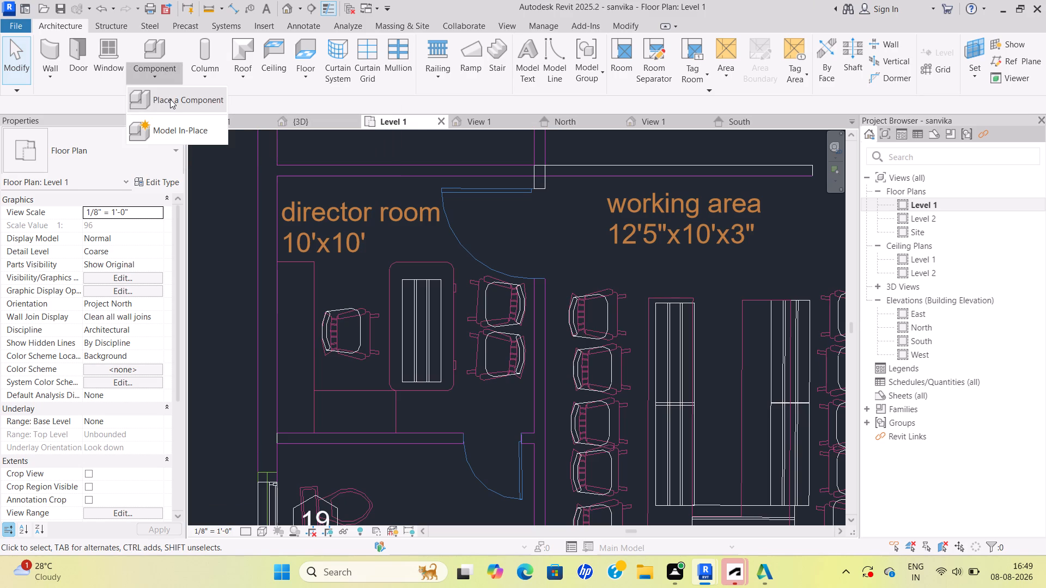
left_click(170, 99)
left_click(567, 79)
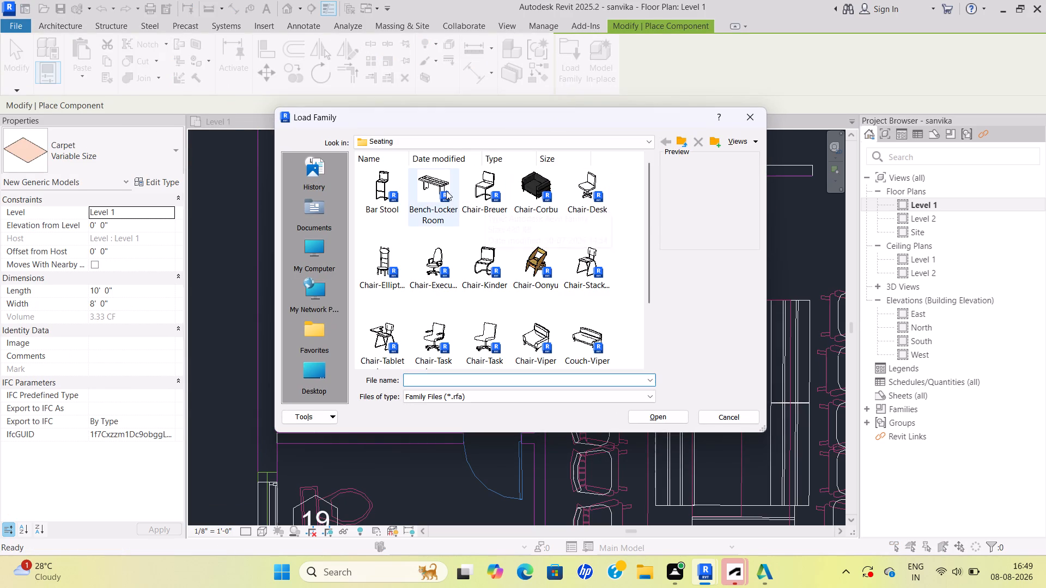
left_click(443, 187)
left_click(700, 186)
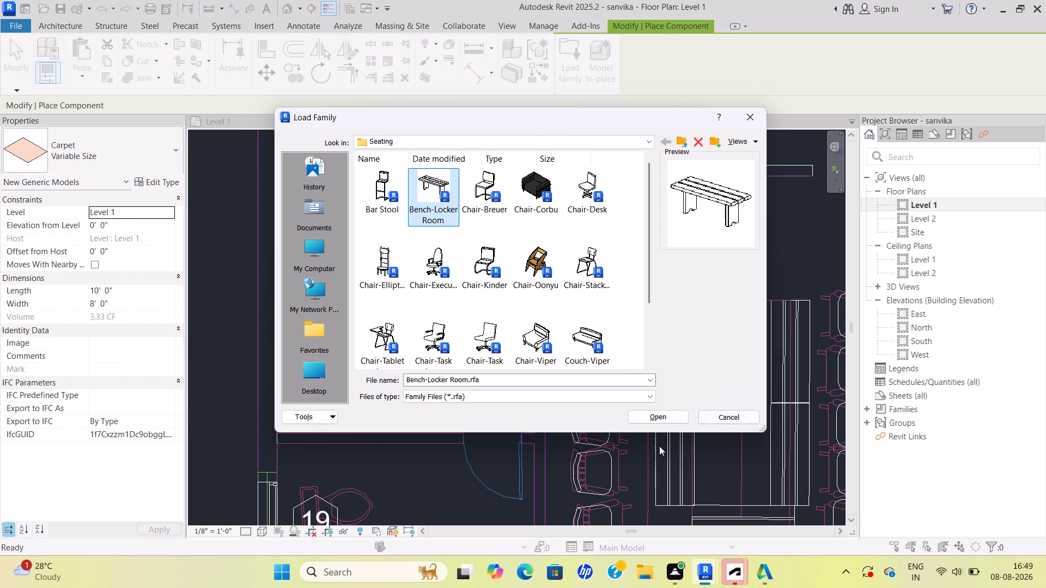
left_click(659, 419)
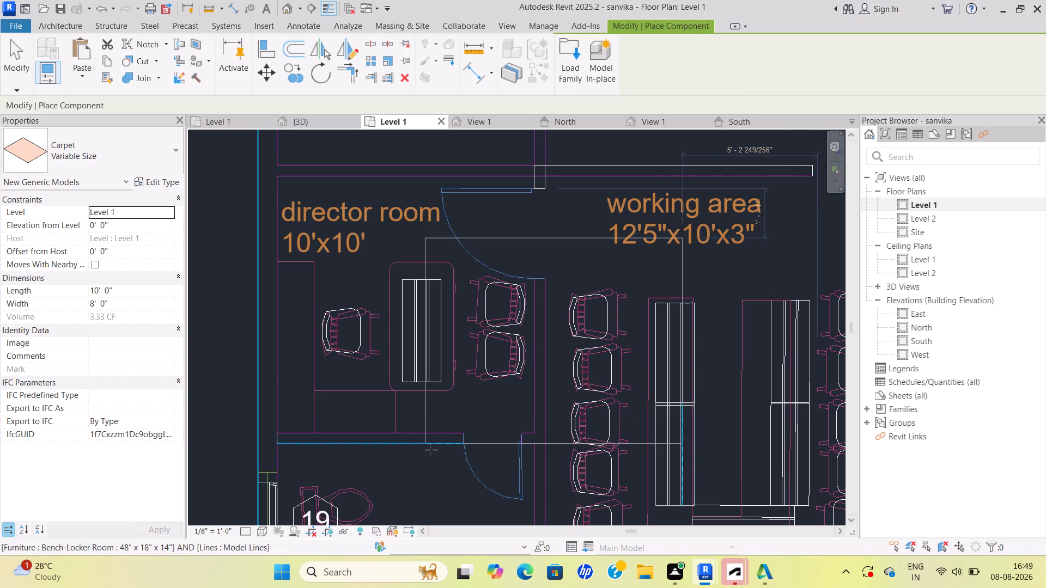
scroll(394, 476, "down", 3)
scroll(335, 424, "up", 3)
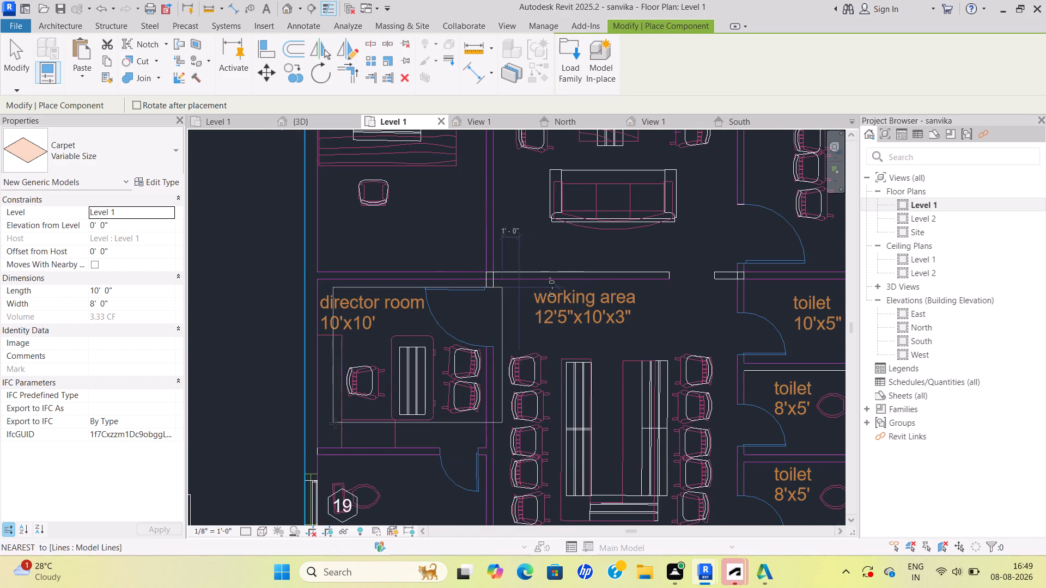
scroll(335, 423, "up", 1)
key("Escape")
Copy the Bench-Locker Room bench from the director's desk horizontally to the side counter outline behind the director's chair.
scroll(358, 455, "down", 6)
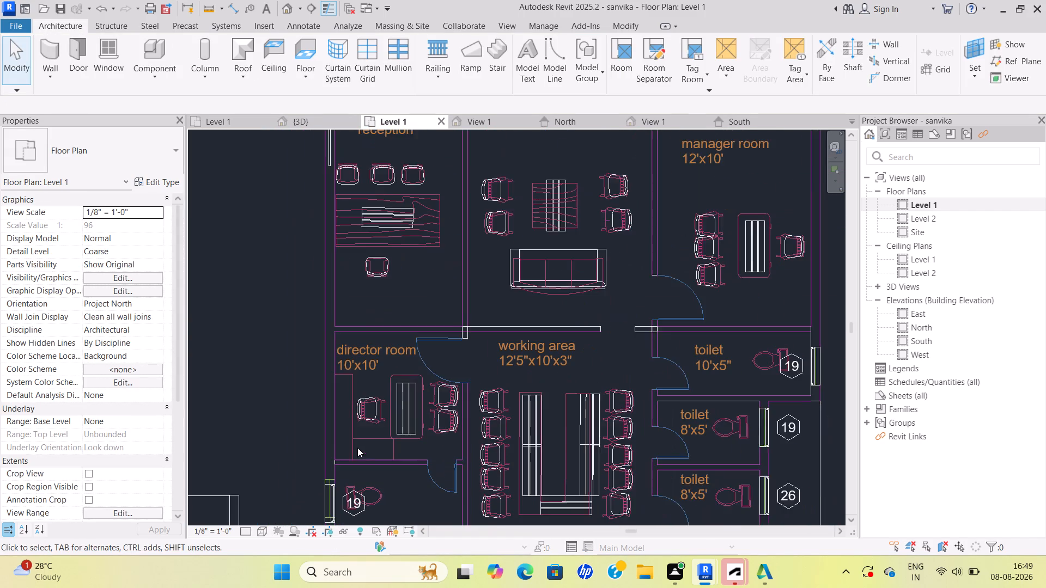
middle_click_drag(358, 446, 367, 301)
scroll(401, 259, "up", 5)
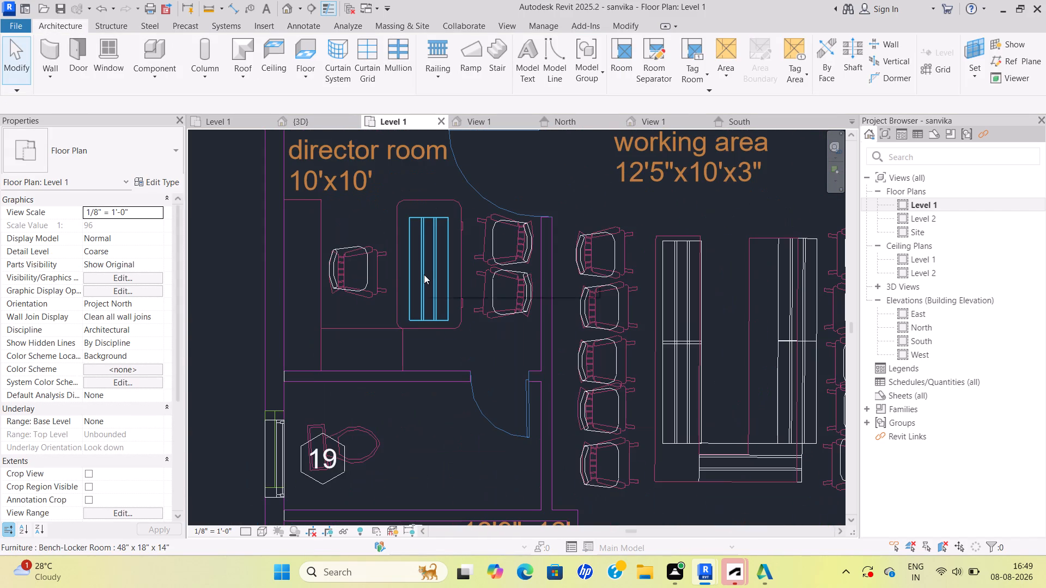
left_click(423, 275)
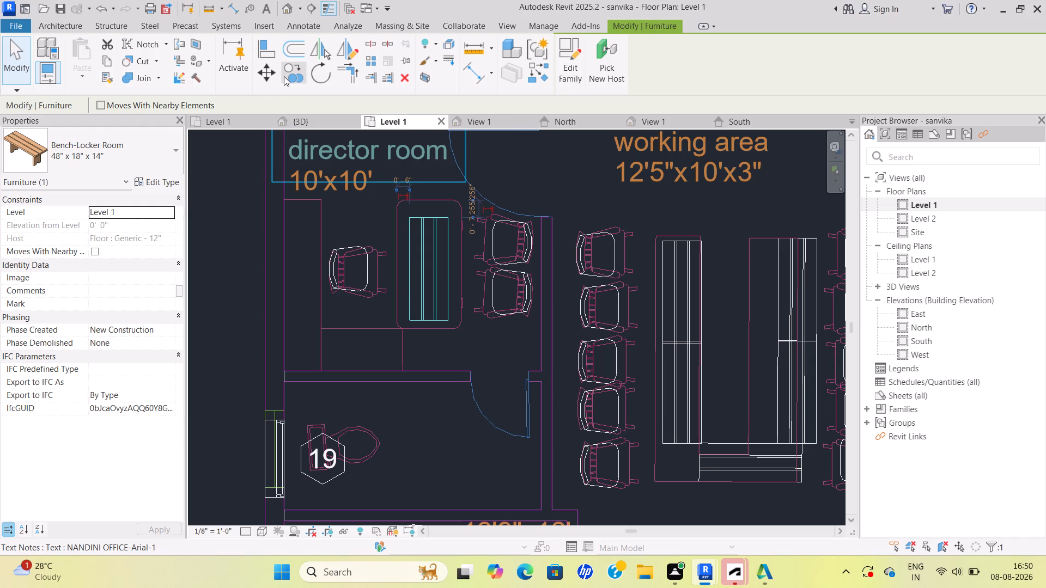
left_click(289, 73)
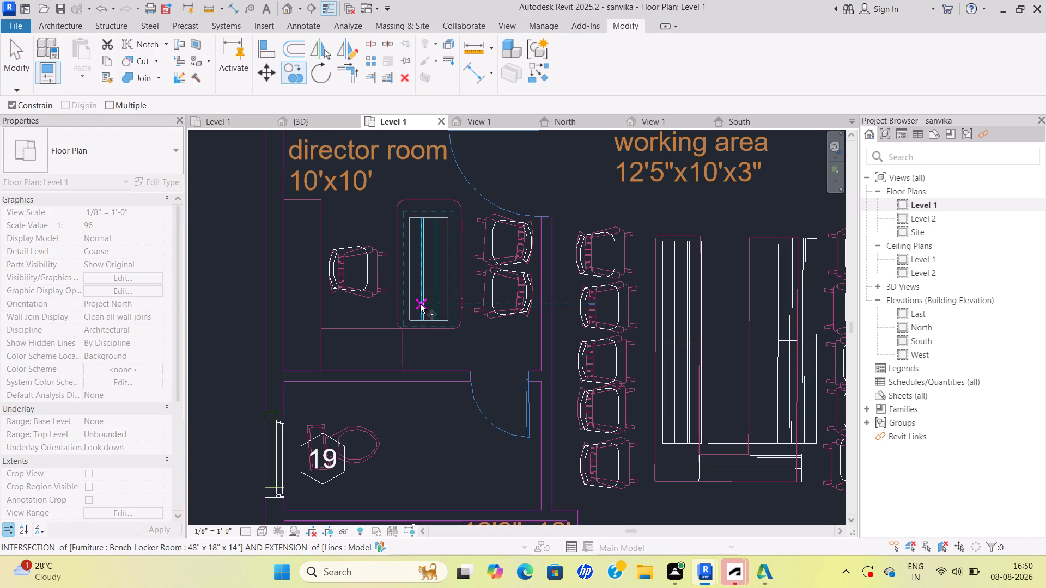
left_click(422, 305)
scroll(306, 335, "up", 3)
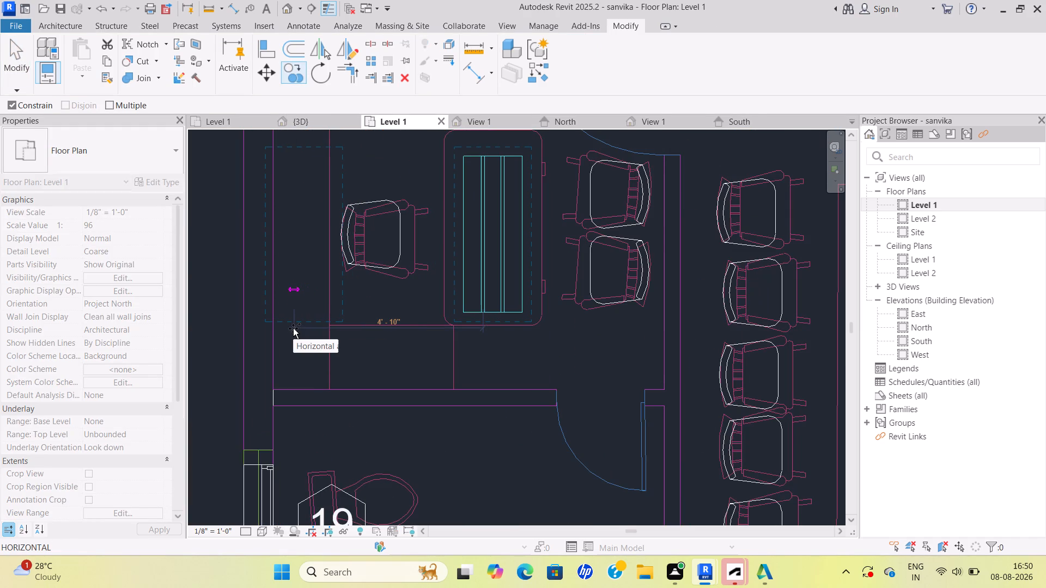
key("space")
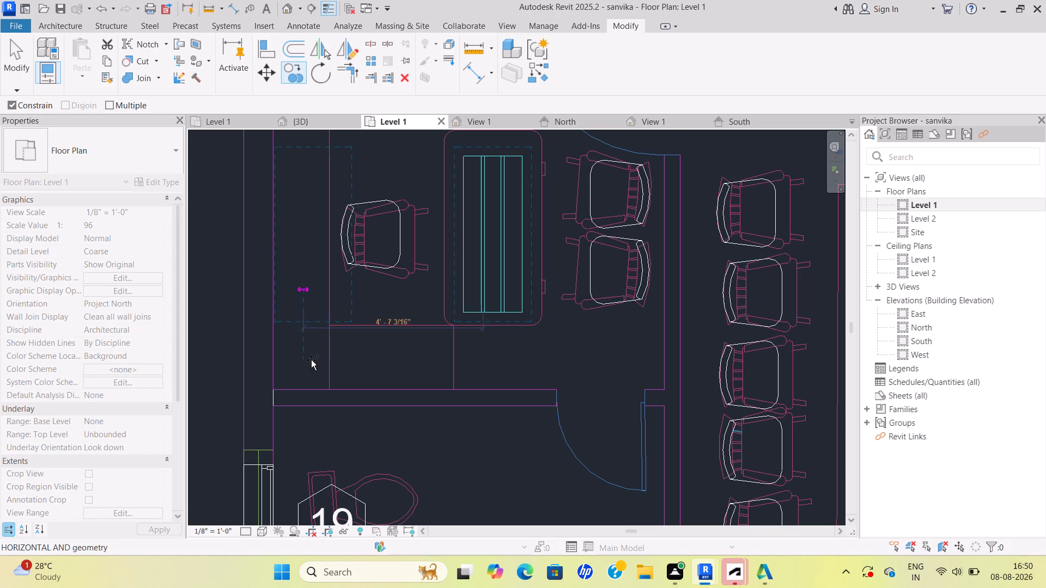
scroll(340, 367, "down", 5)
left_click(327, 357)
scroll(326, 357, "up", 4)
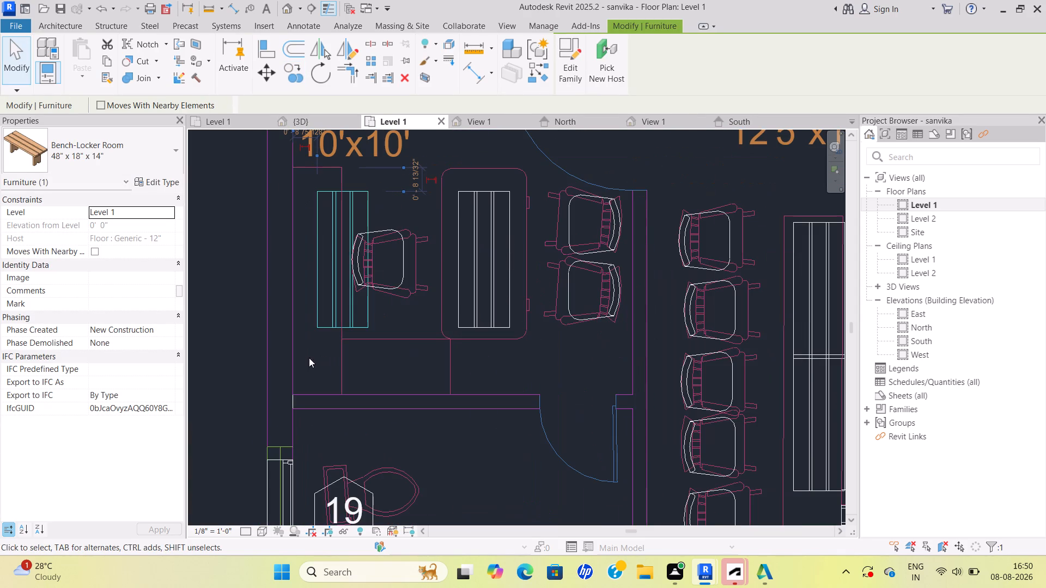
key("Escape")
Move the copied bench into the director room's side counter outline, aligning its long edge with the counter edge facing the chair.
scroll(354, 323, "up", 3)
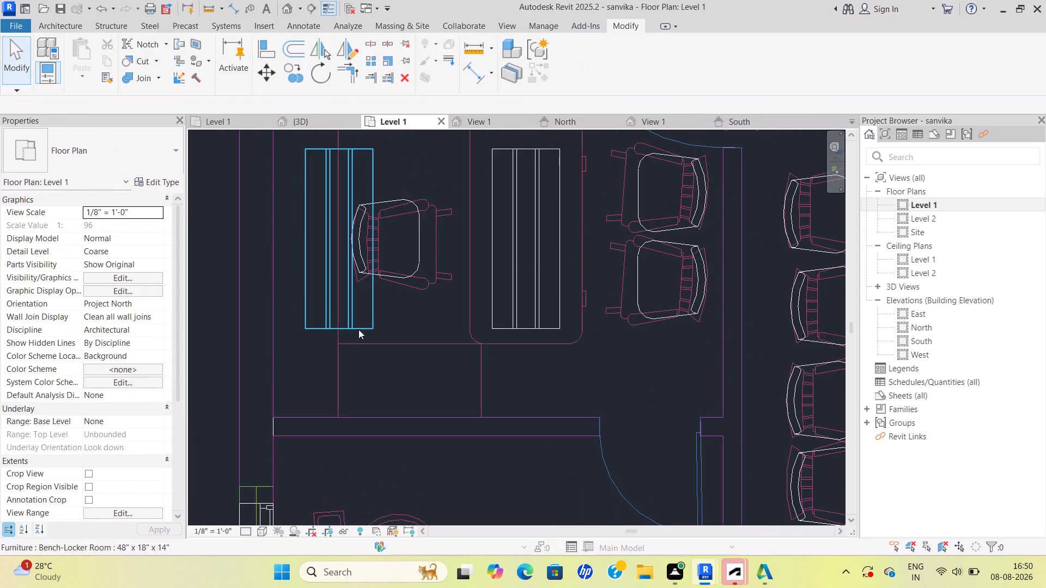
left_click(358, 327)
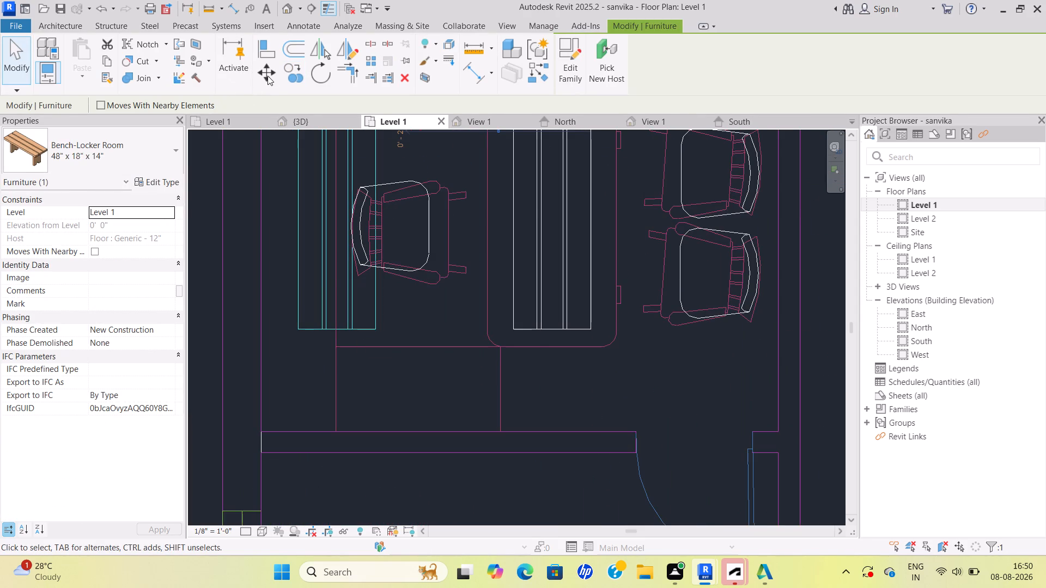
left_click(269, 76)
left_click(378, 331)
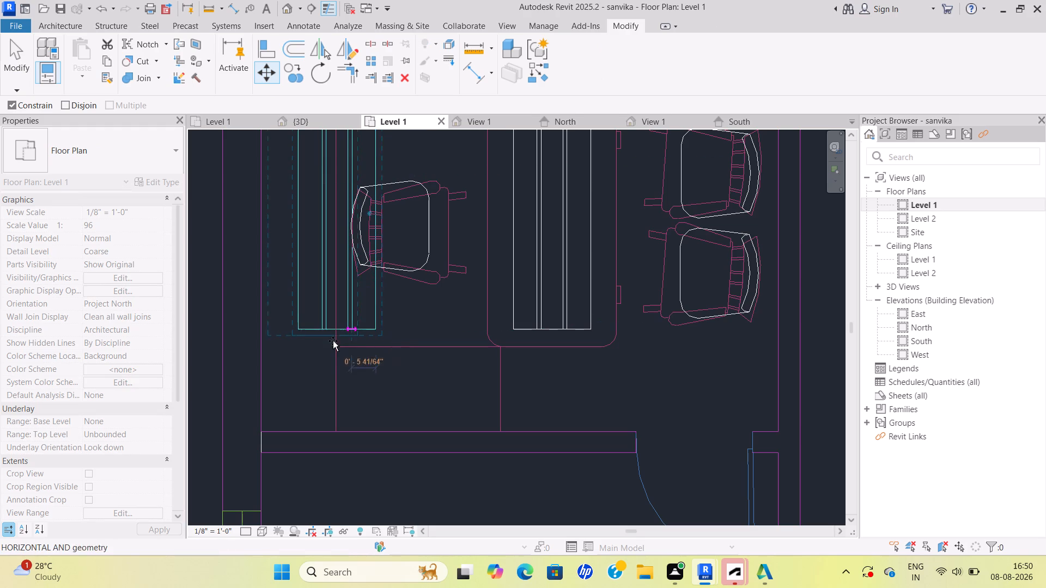
left_click(314, 341)
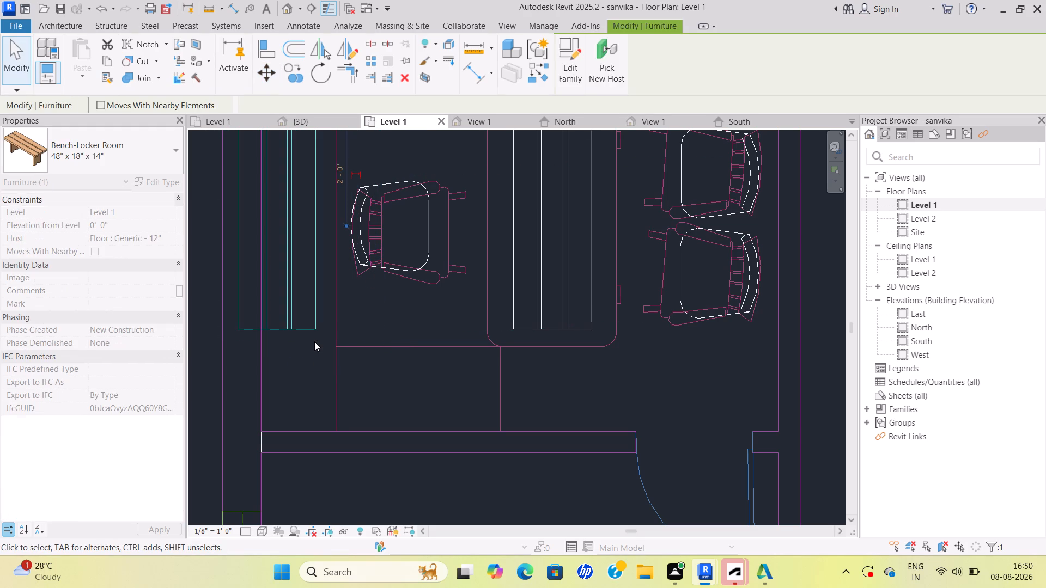
key("Escape")
scroll(317, 333, "down", 3)
middle_click_drag(322, 333, 349, 406)
scroll(338, 387, "up", 4)
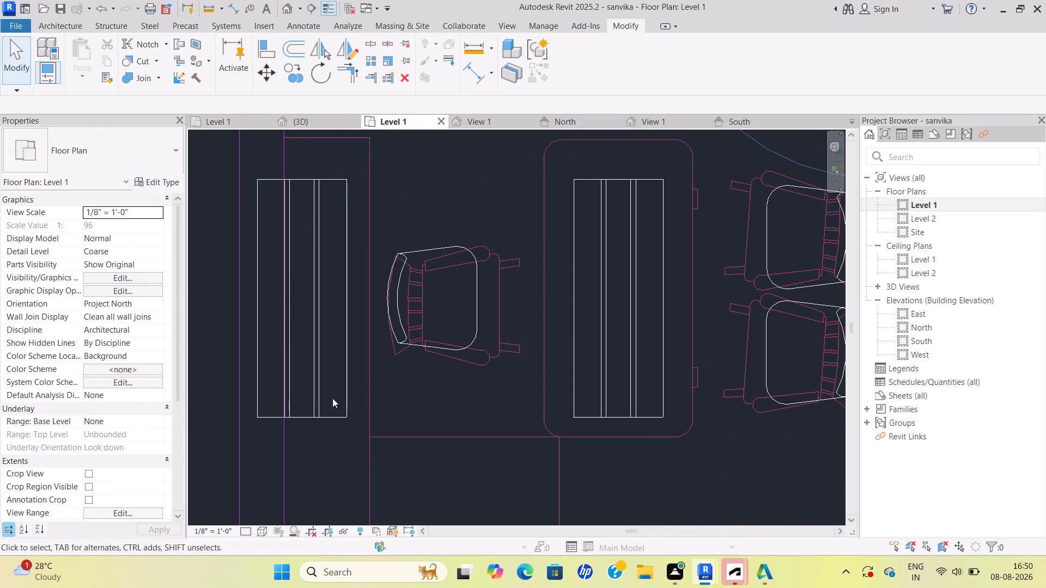
left_click(335, 415)
left_click(262, 78)
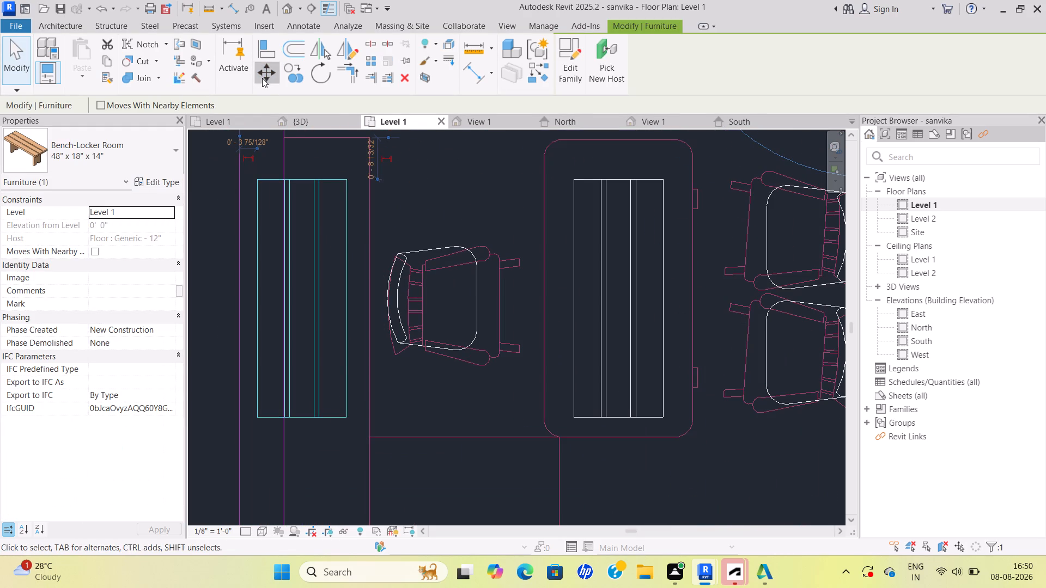
left_click(347, 414)
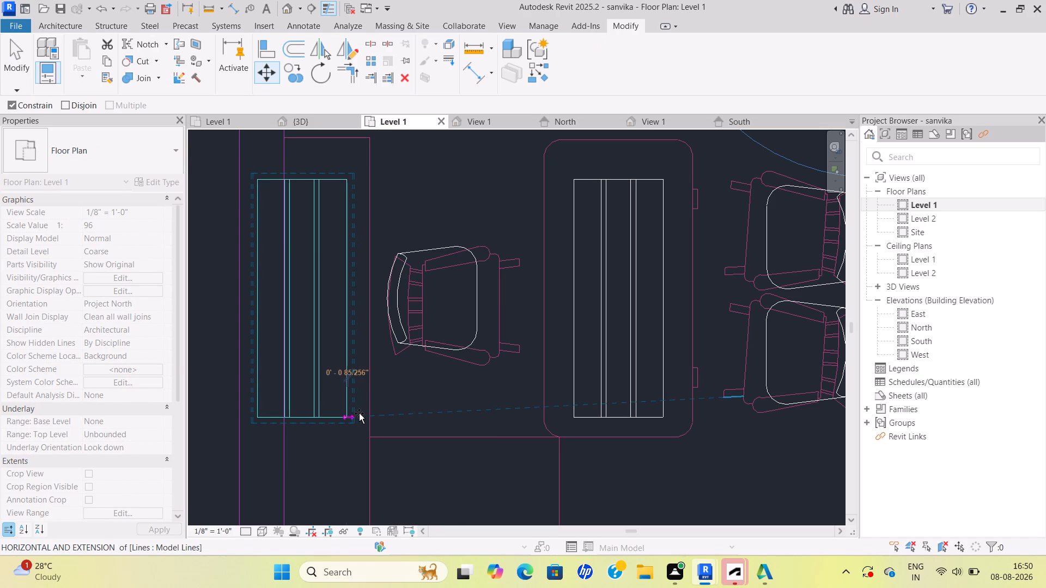
left_click(366, 414)
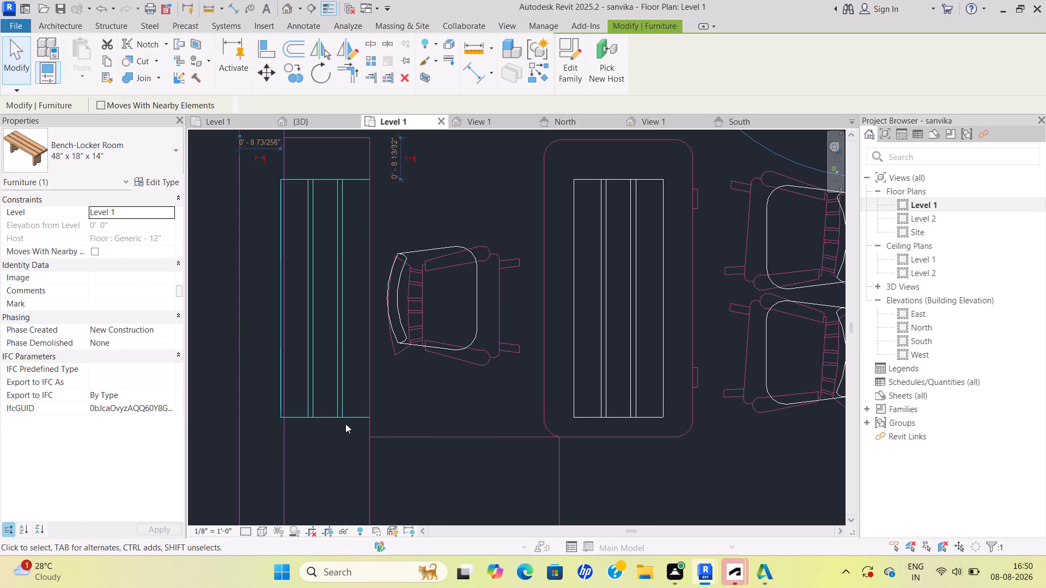
Move the side counter bench horizontally about 1 inch towards the director's chair, so its back edge meets the wall's inner face.
left_click(367, 418)
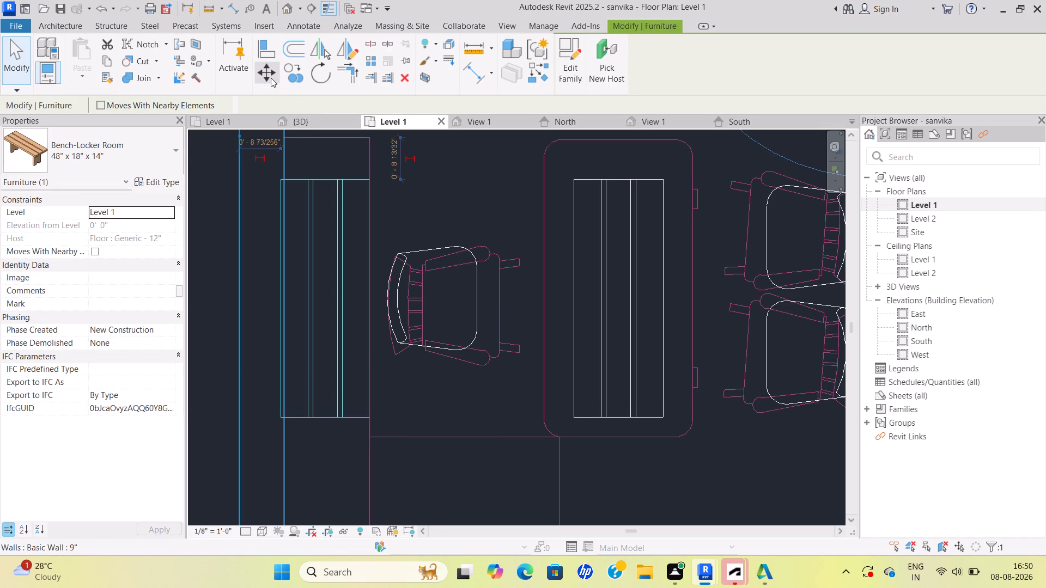
left_click(270, 77)
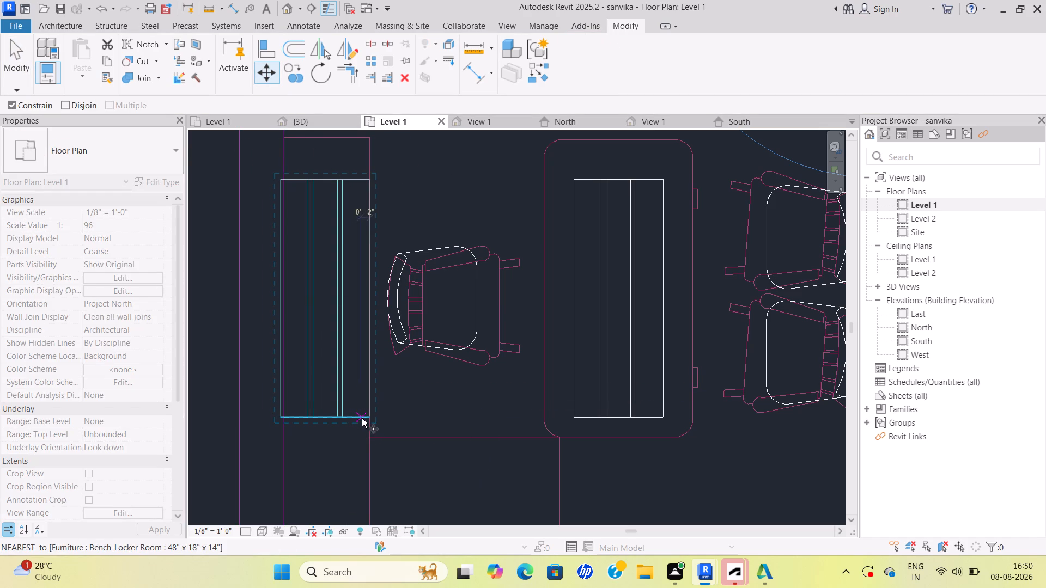
left_click(366, 418)
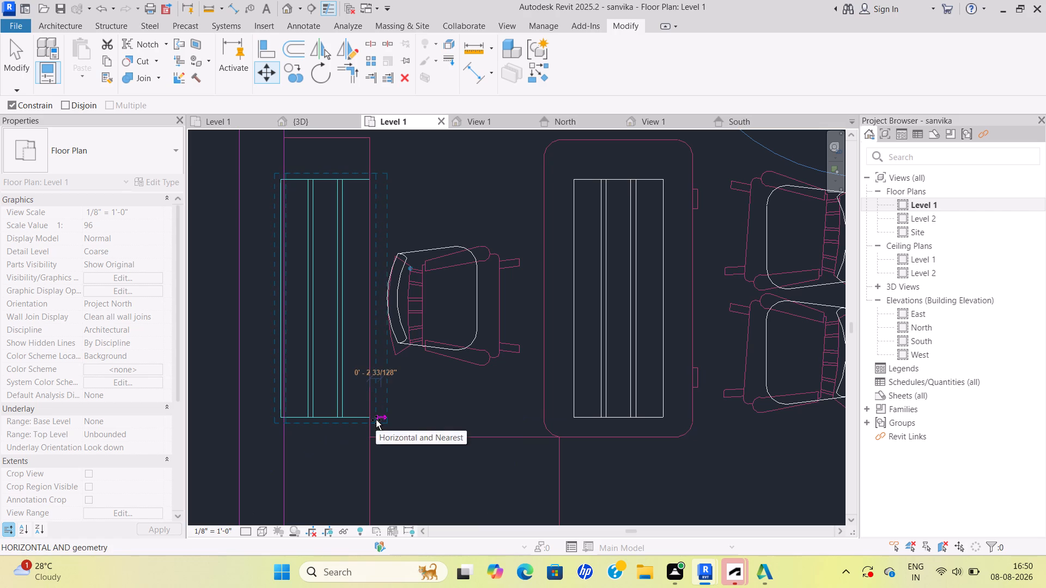
left_click(375, 420)
left_click(375, 421)
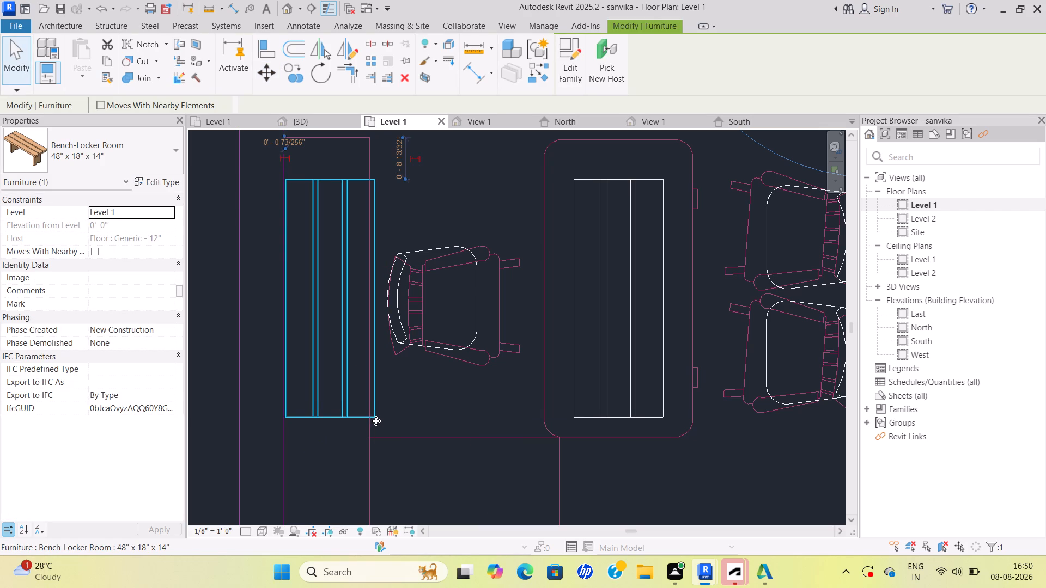
Move the side counter bench about 1 foot along the wall, towards the partition below the director's chair.
left_click(377, 419)
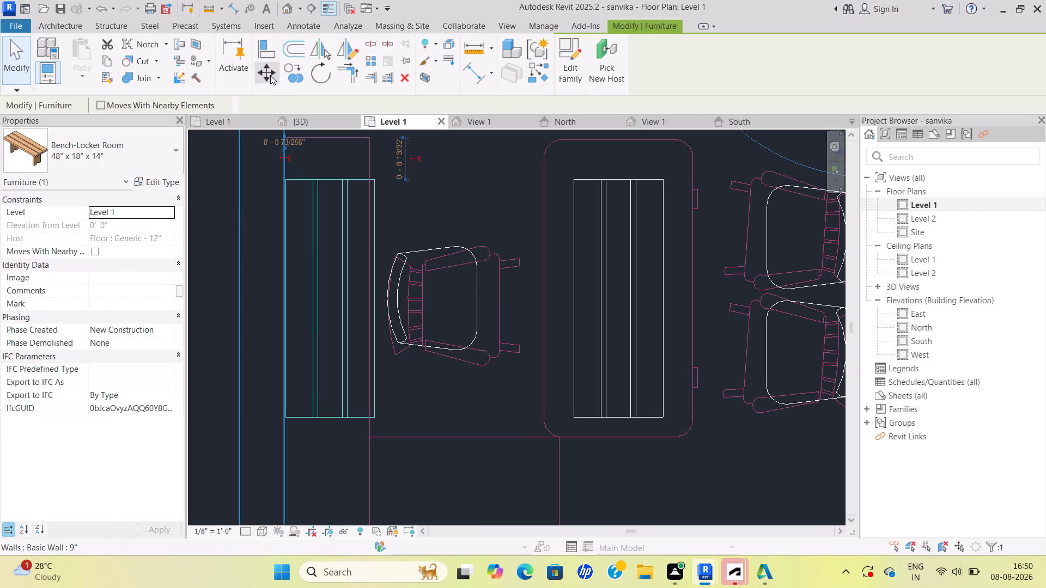
left_click(270, 75)
left_click(269, 82)
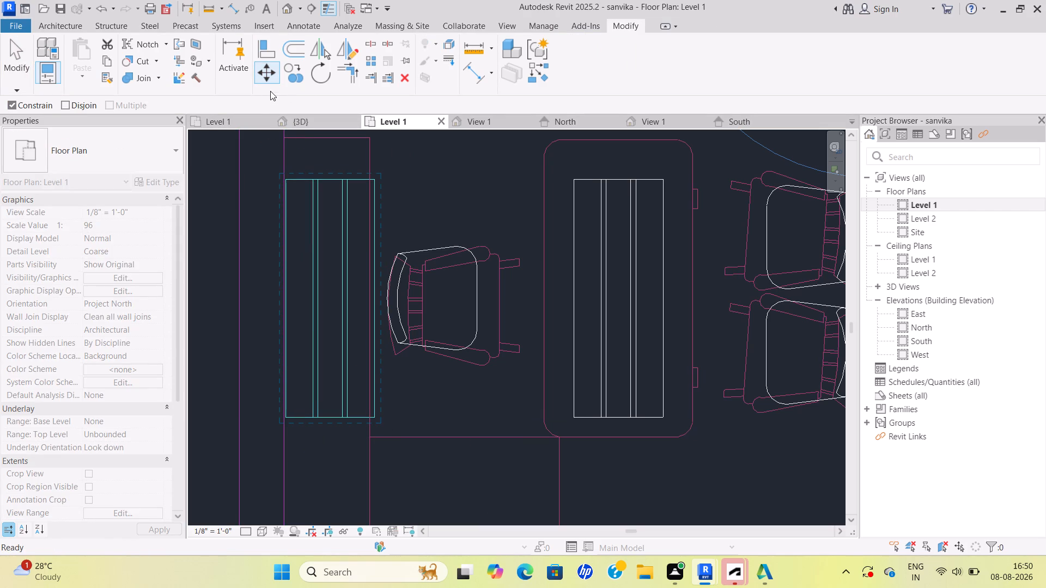
left_click(267, 78)
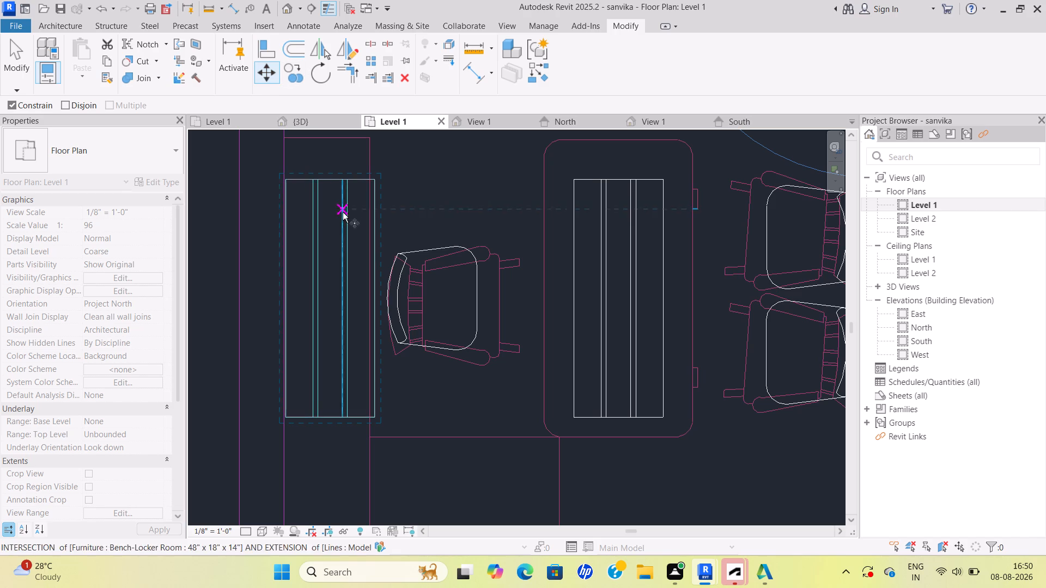
left_click(356, 174)
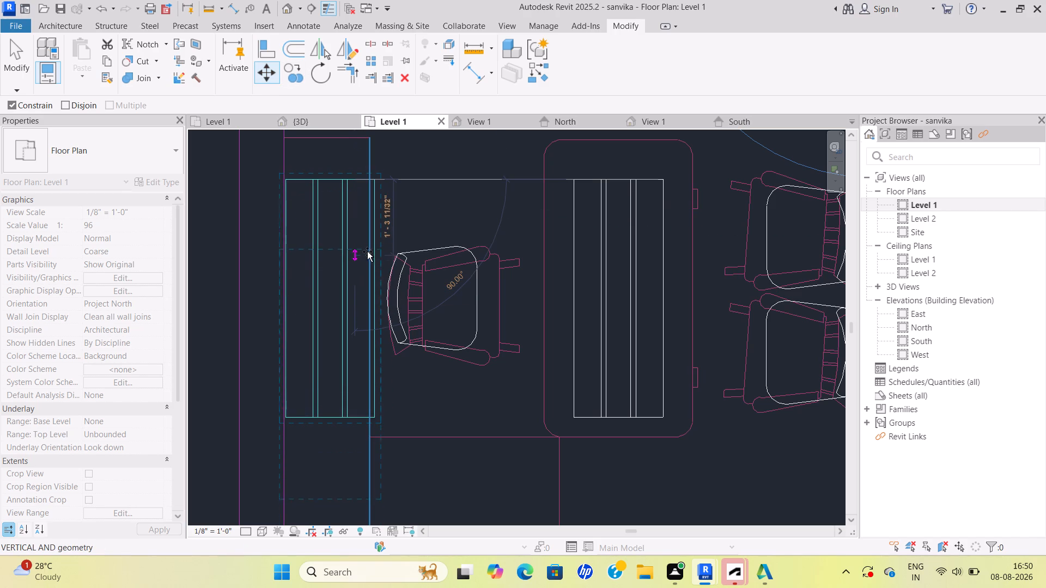
left_click(380, 242)
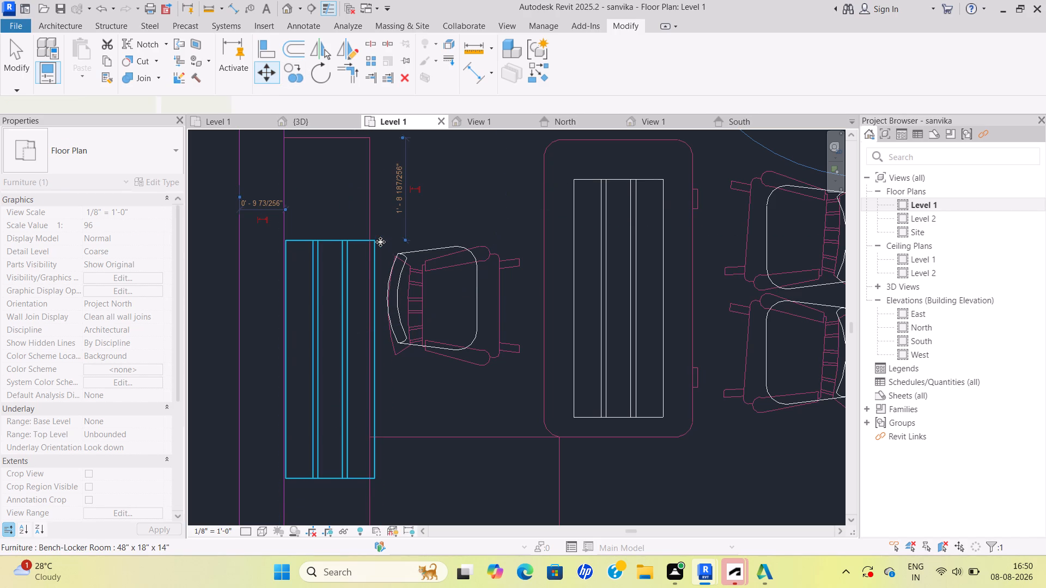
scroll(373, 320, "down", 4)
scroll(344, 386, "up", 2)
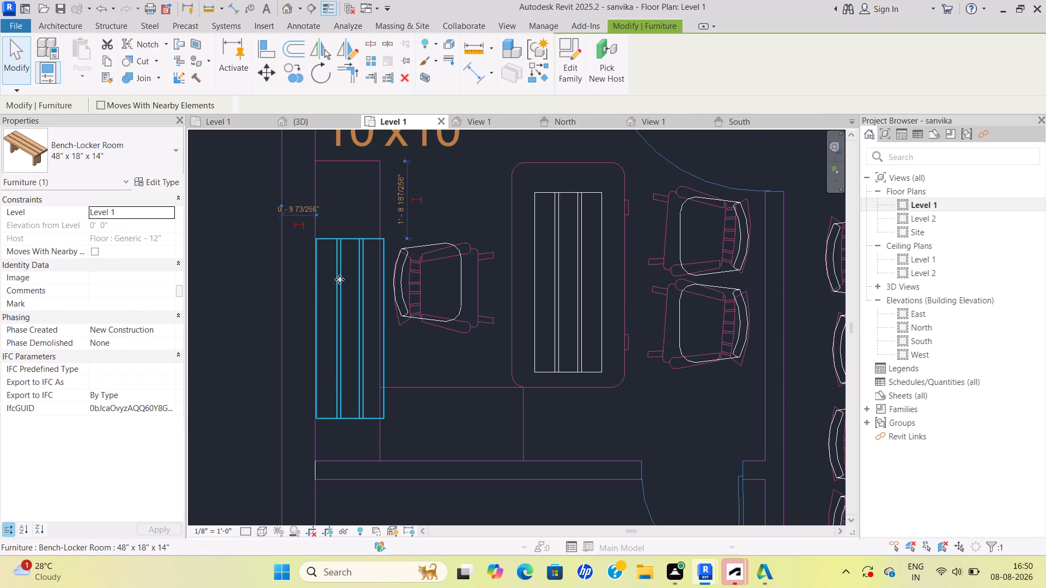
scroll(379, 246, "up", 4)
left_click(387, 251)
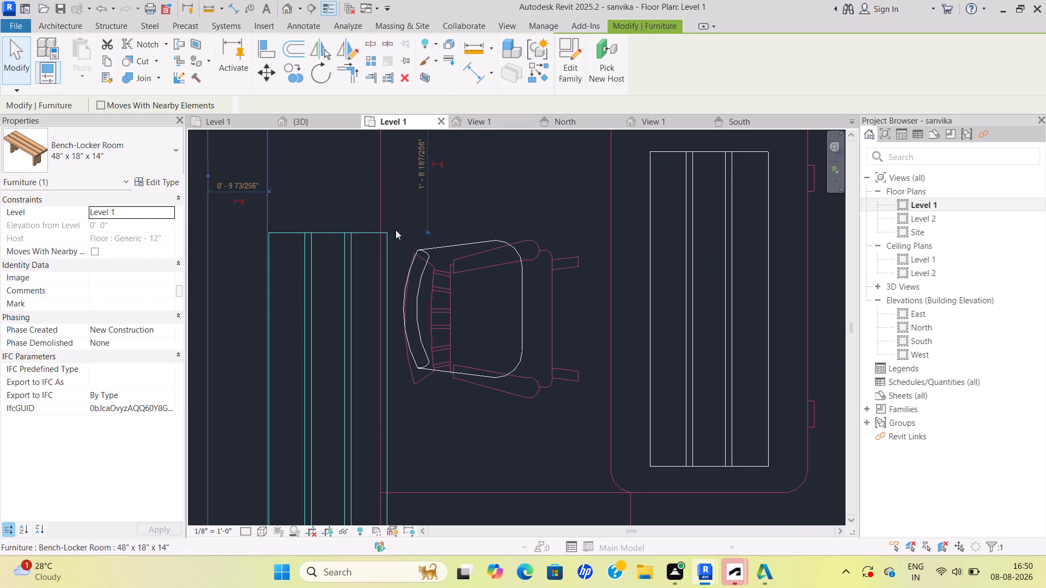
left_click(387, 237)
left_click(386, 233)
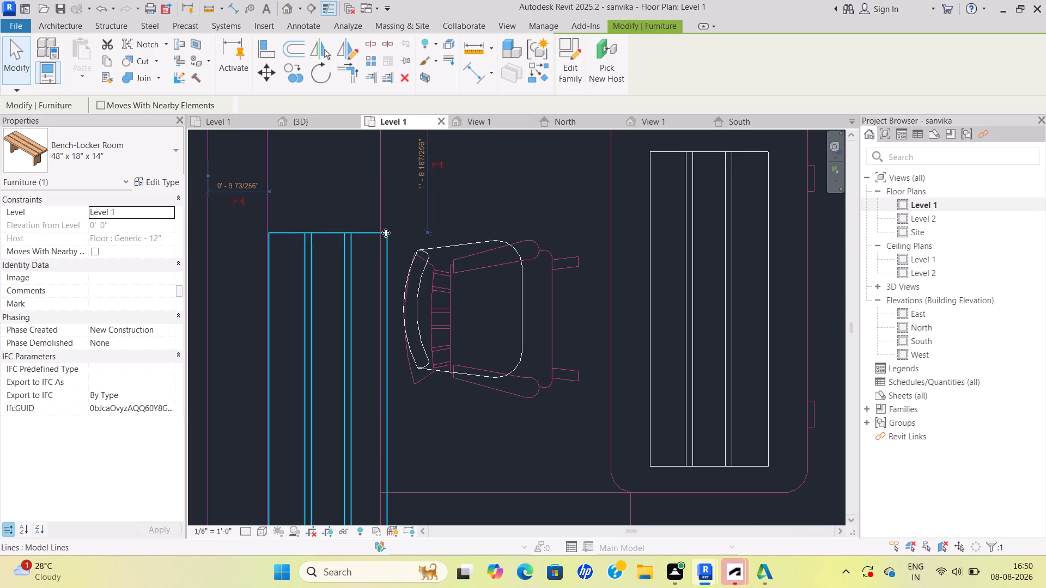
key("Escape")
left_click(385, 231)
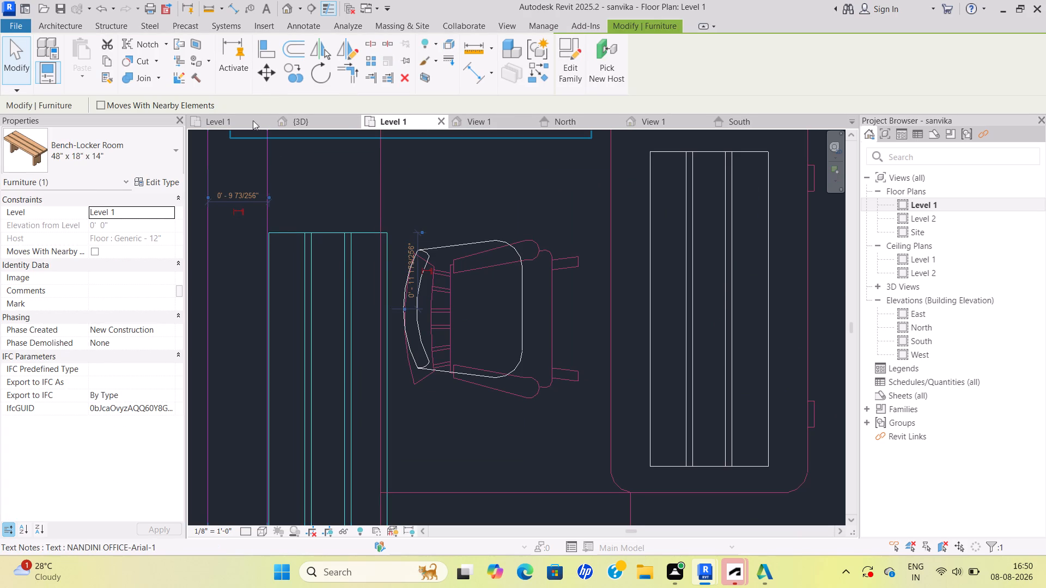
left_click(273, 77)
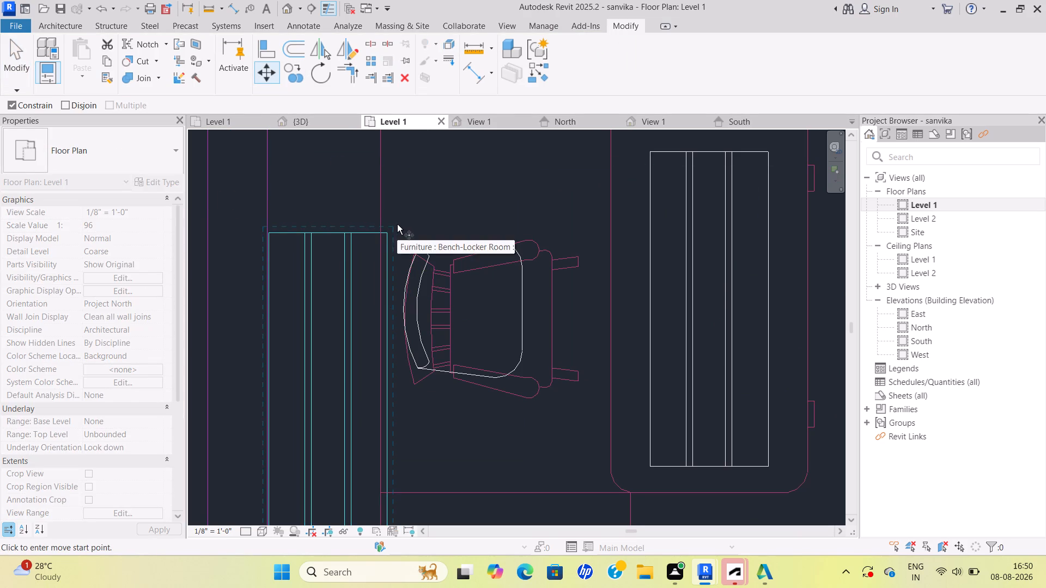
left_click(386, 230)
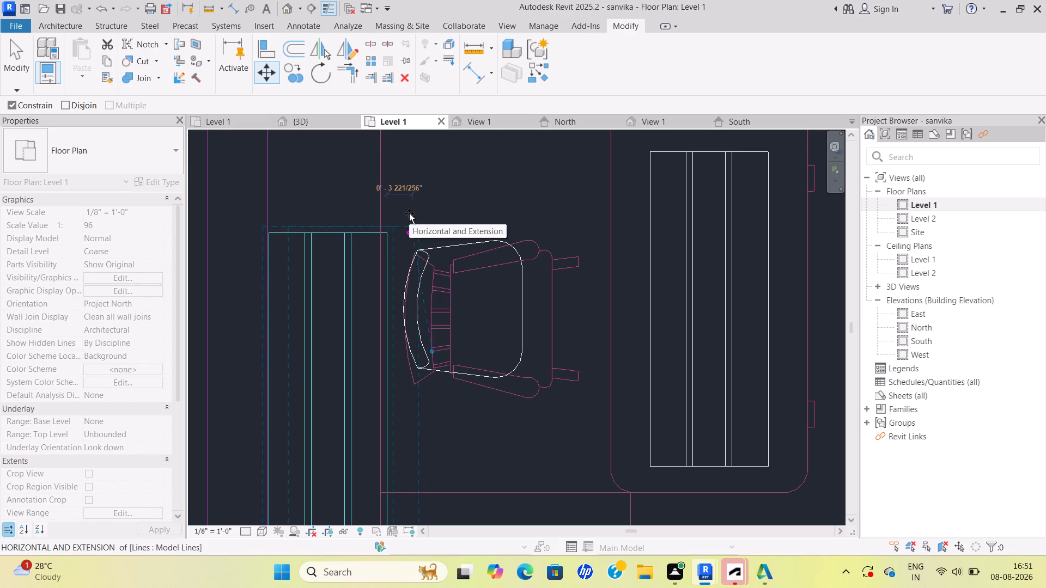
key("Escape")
Examine how the moved bench's edges and ends fit against the wall face and the side counter outline.
scroll(380, 229, "down", 3)
scroll(311, 293, "up", 7)
scroll(311, 292, "down", 9)
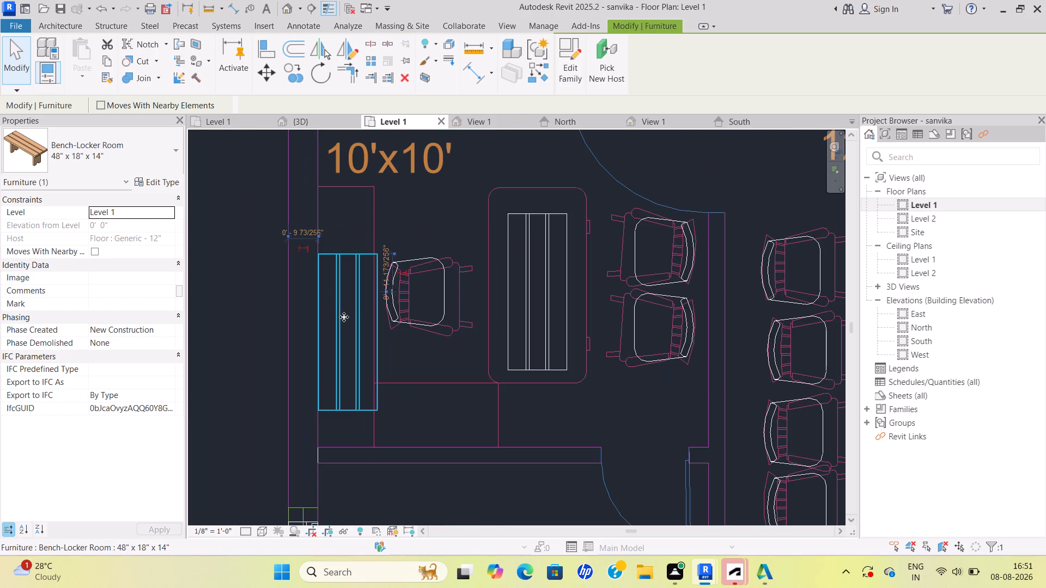
key("Escape")
scroll(408, 317, "down", 2)
scroll(342, 335, "up", 6)
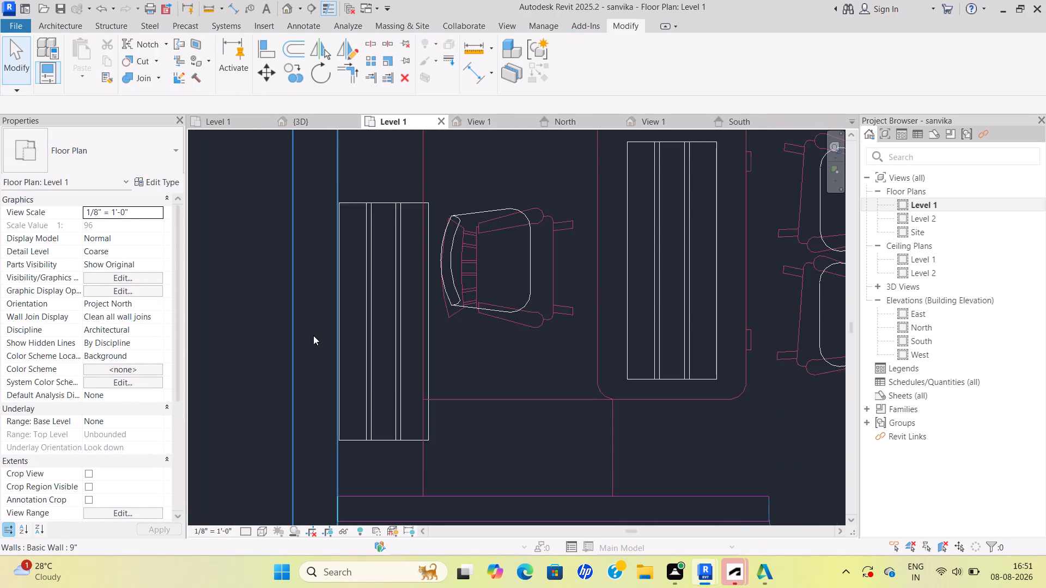
scroll(313, 335, "up", 9)
scroll(393, 334, "down", 9)
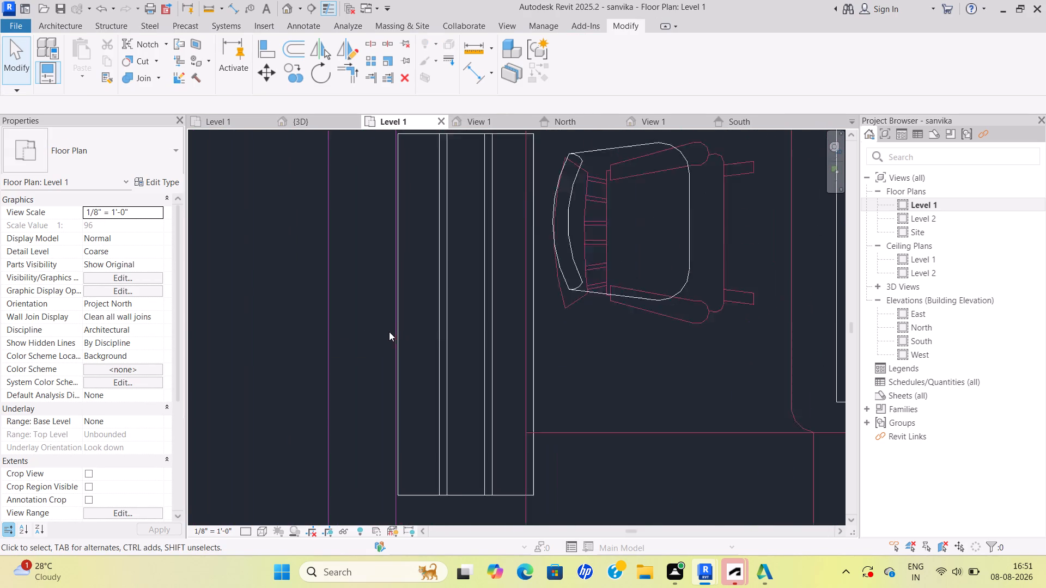
scroll(389, 310, "down", 1)
middle_click_drag(390, 310, 374, 377)
scroll(409, 322, "up", 4)
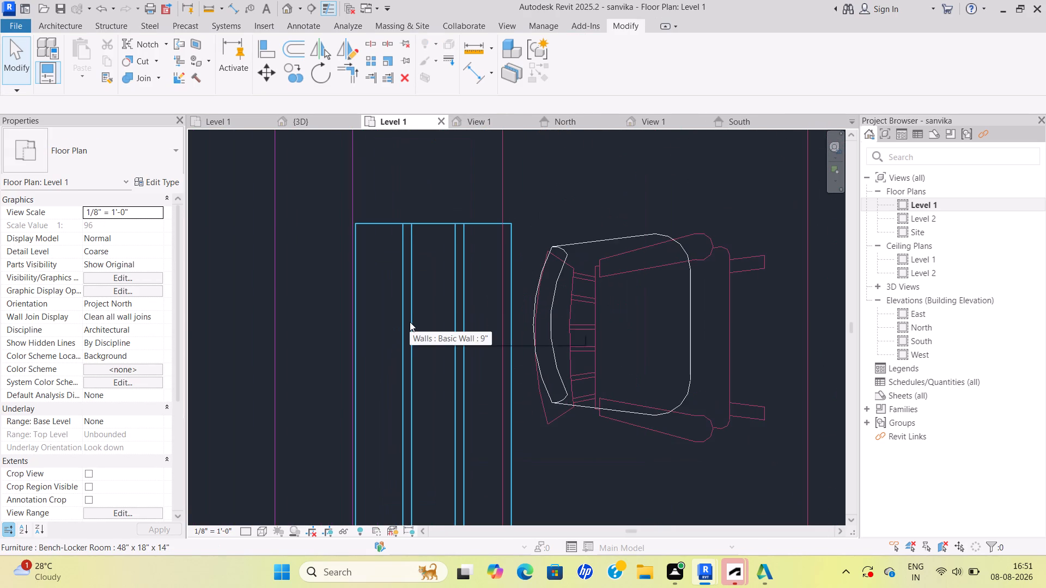
scroll(410, 322, "down", 3)
middle_click_drag(390, 380, 416, 274)
scroll(375, 410, "up", 5)
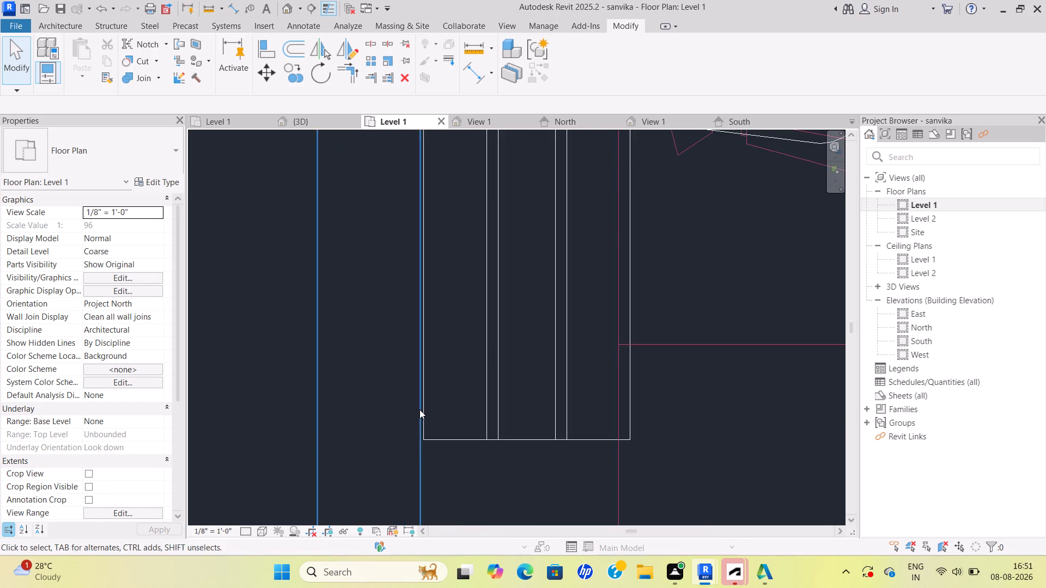
scroll(419, 409, "up", 4)
scroll(431, 406, "down", 13)
key("Escape")
scroll(460, 412, "up", 3)
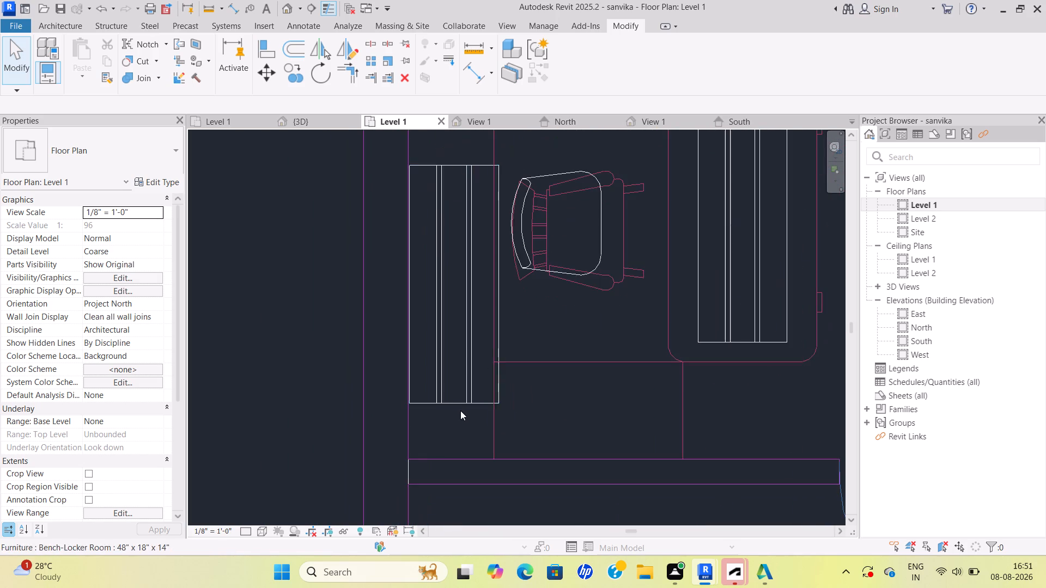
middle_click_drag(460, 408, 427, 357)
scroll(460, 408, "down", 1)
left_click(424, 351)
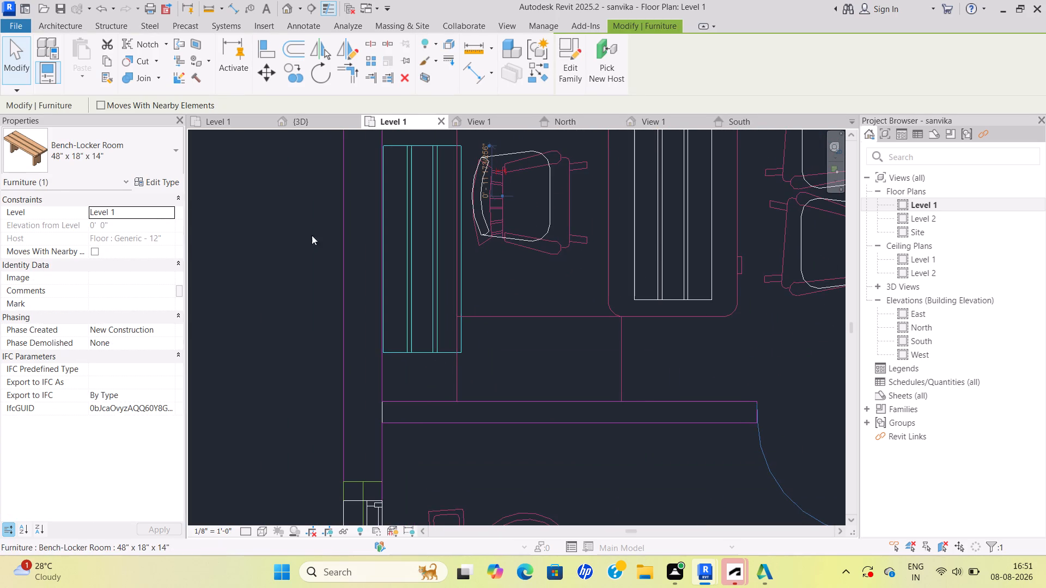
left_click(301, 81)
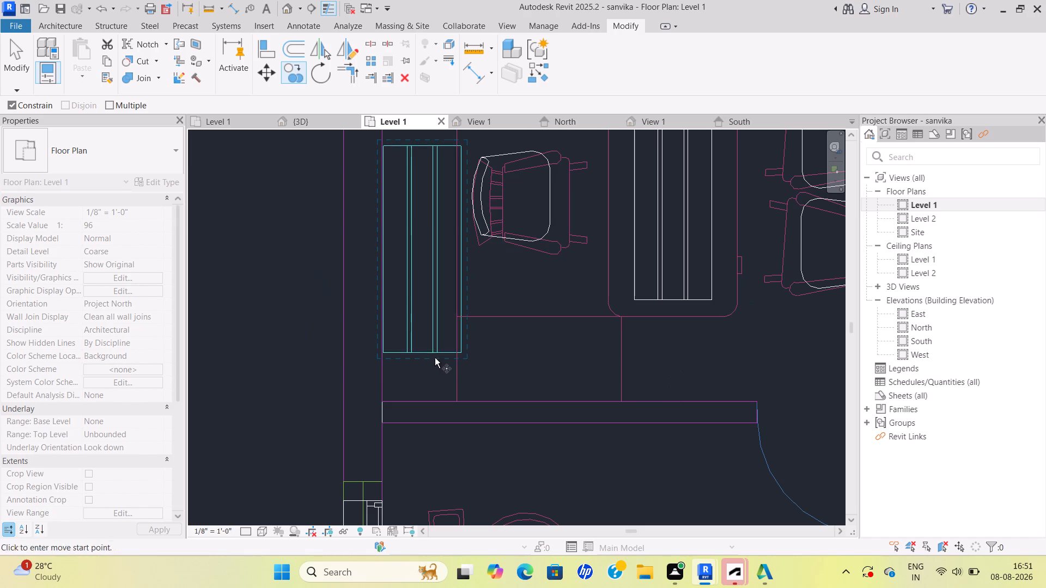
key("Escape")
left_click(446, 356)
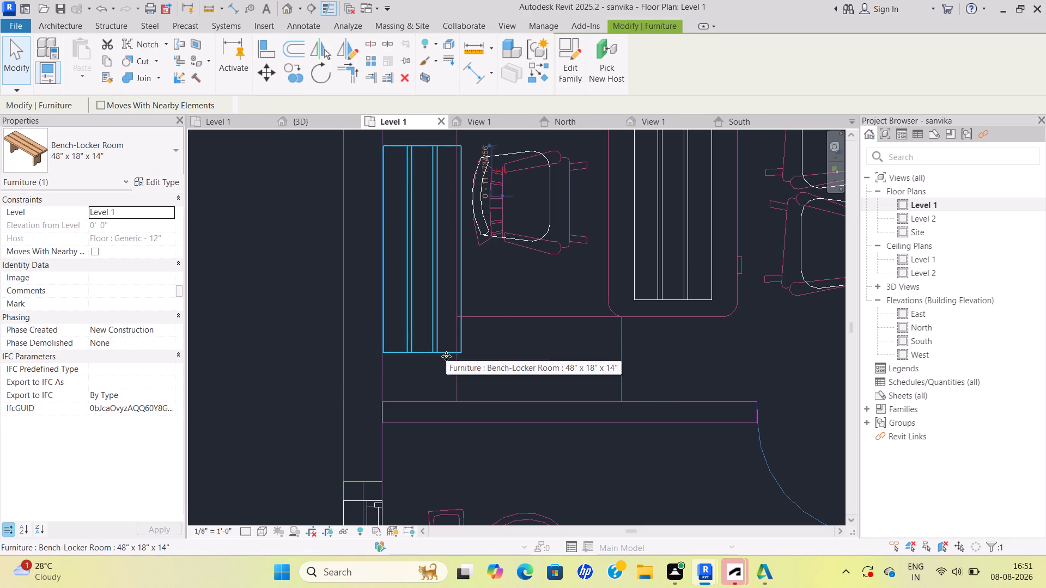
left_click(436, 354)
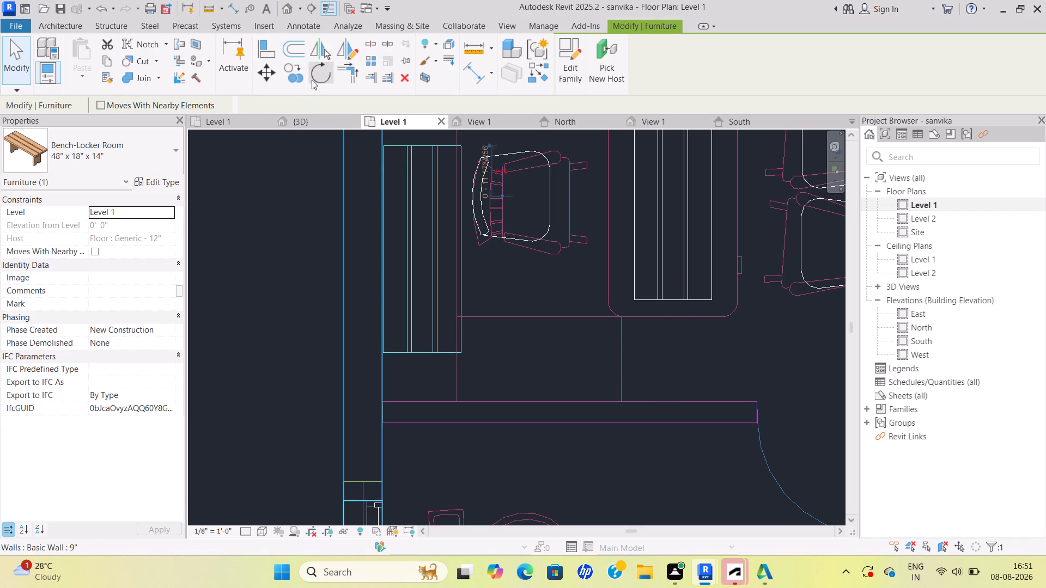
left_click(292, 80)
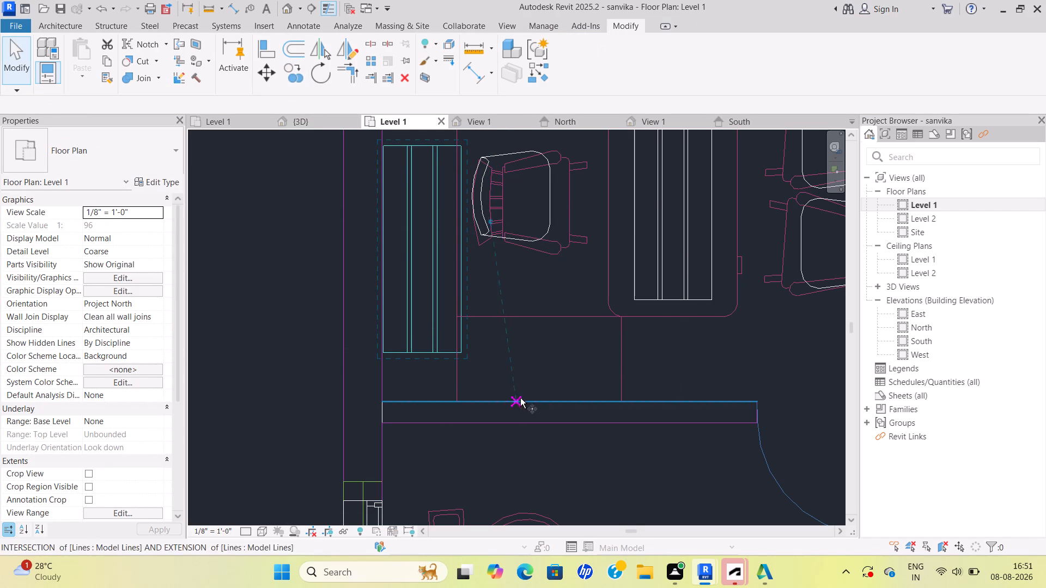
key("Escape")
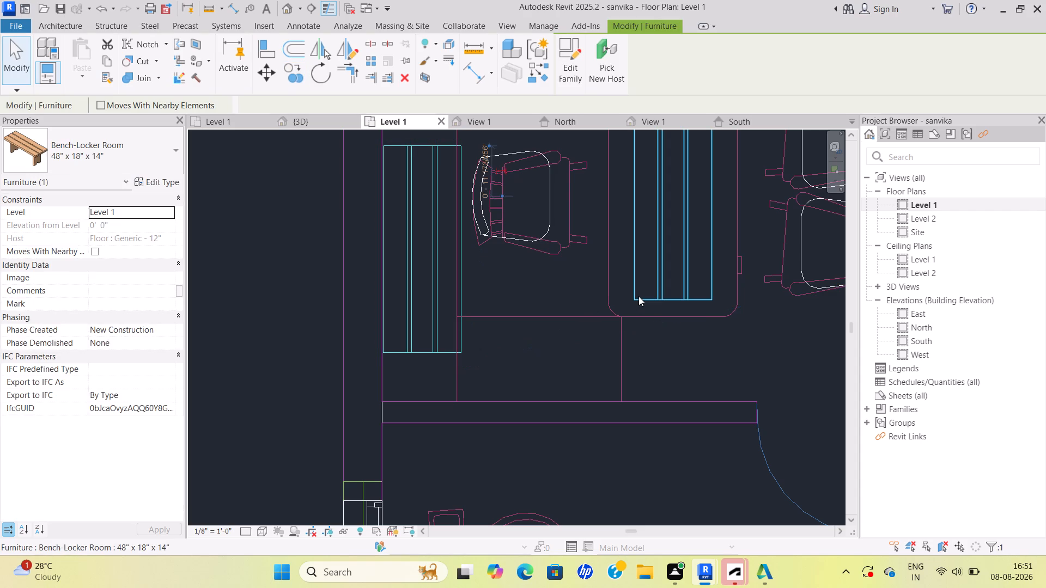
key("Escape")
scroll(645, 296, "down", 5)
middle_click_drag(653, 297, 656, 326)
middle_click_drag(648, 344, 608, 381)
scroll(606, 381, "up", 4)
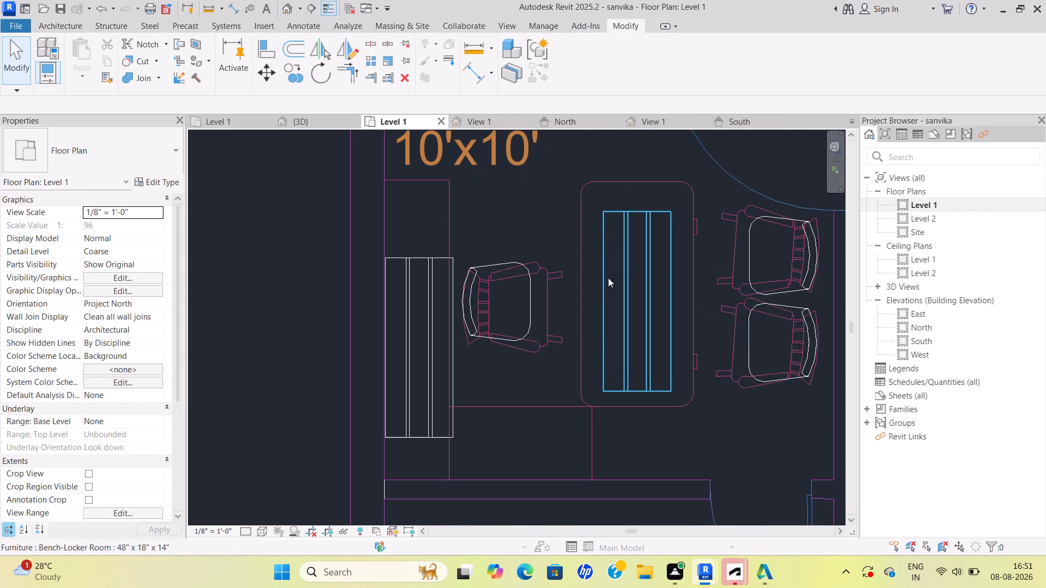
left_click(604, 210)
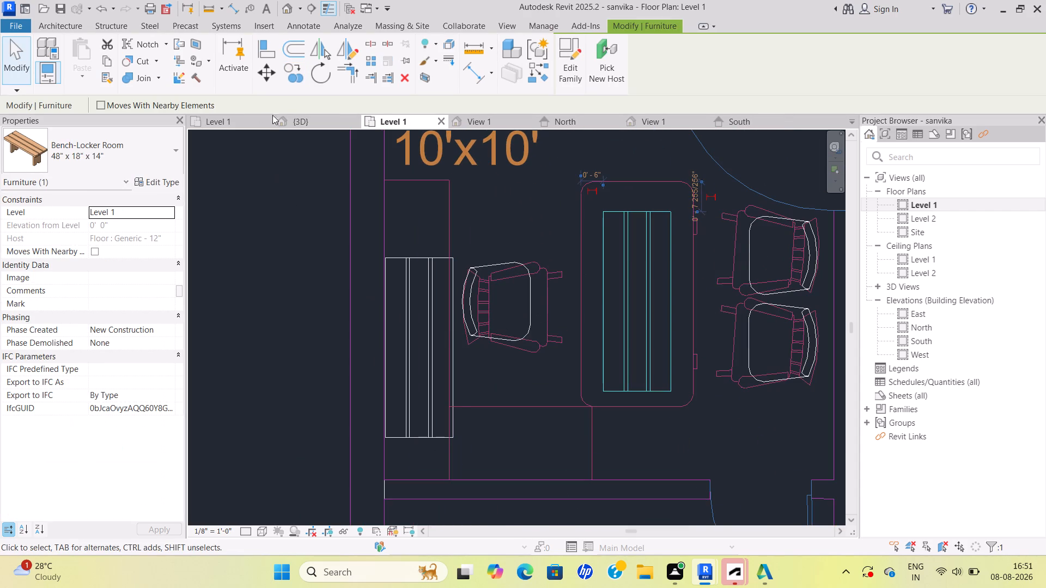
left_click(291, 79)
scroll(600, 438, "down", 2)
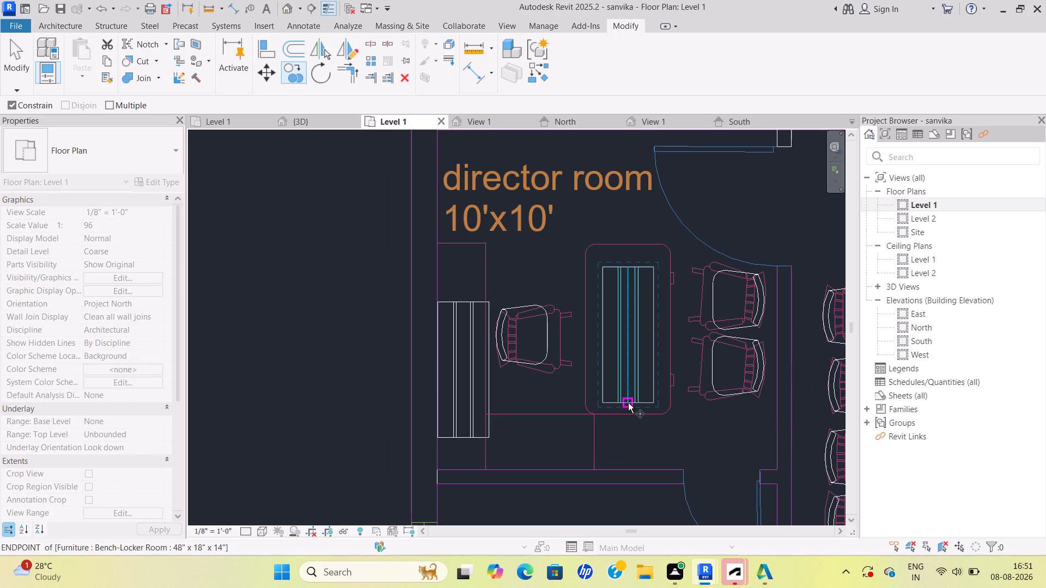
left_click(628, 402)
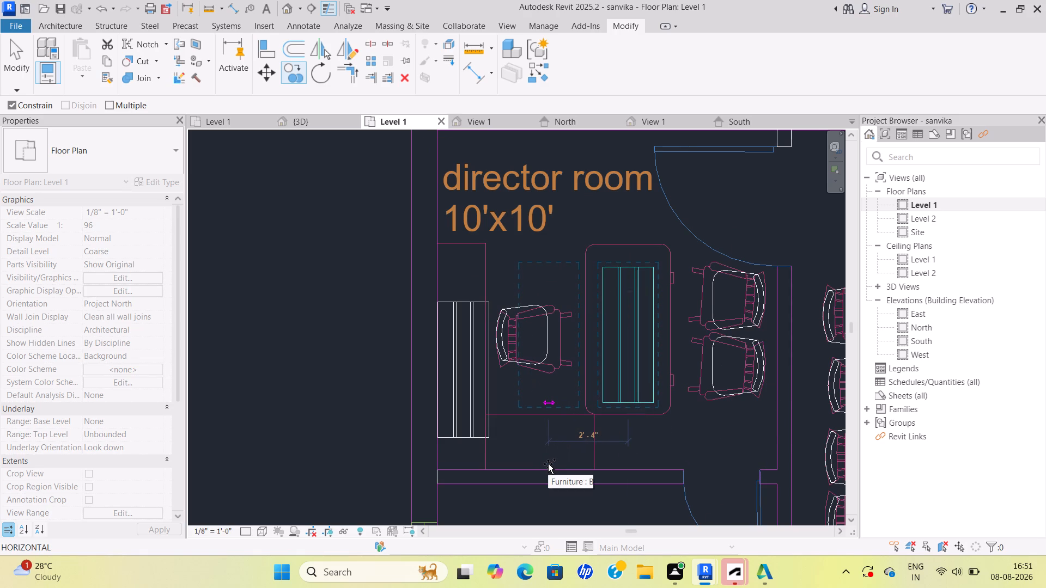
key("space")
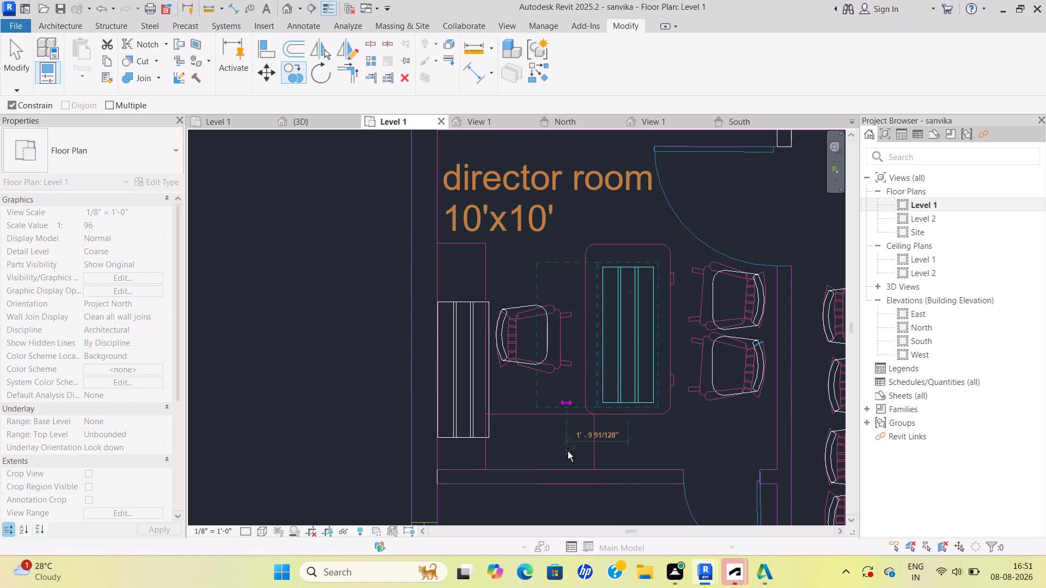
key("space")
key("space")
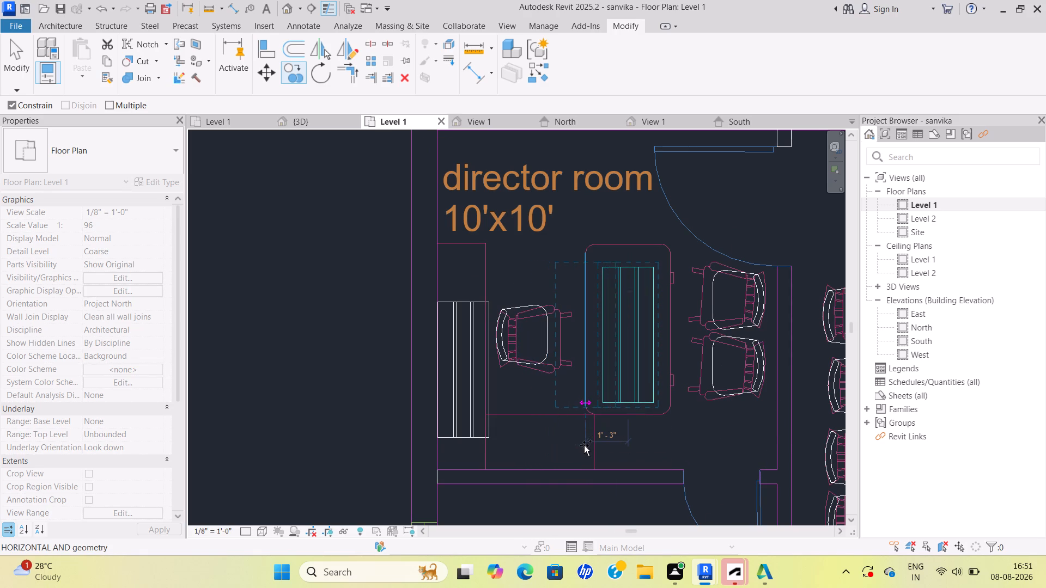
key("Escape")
Examine the two director room benches and how the side counter bench sits against the wall and counter outline.
scroll(525, 471, "down", 1)
middle_click_drag(521, 459, 522, 440)
scroll(521, 448, "up", 4)
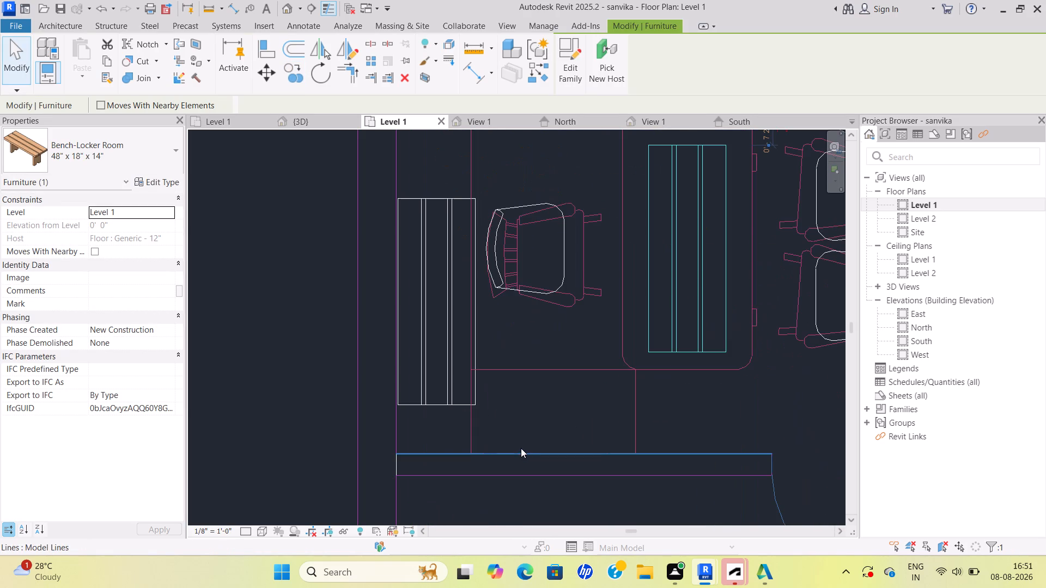
left_click(444, 404)
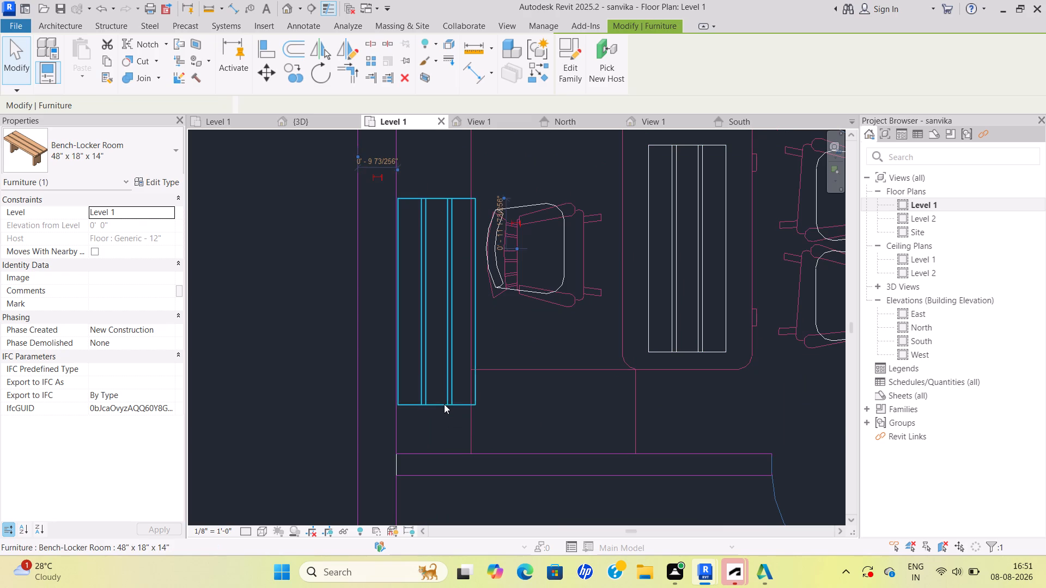
scroll(567, 418, "down", 5)
key("Escape")
scroll(539, 314, "down", 1)
middle_click_drag(539, 313, 513, 297)
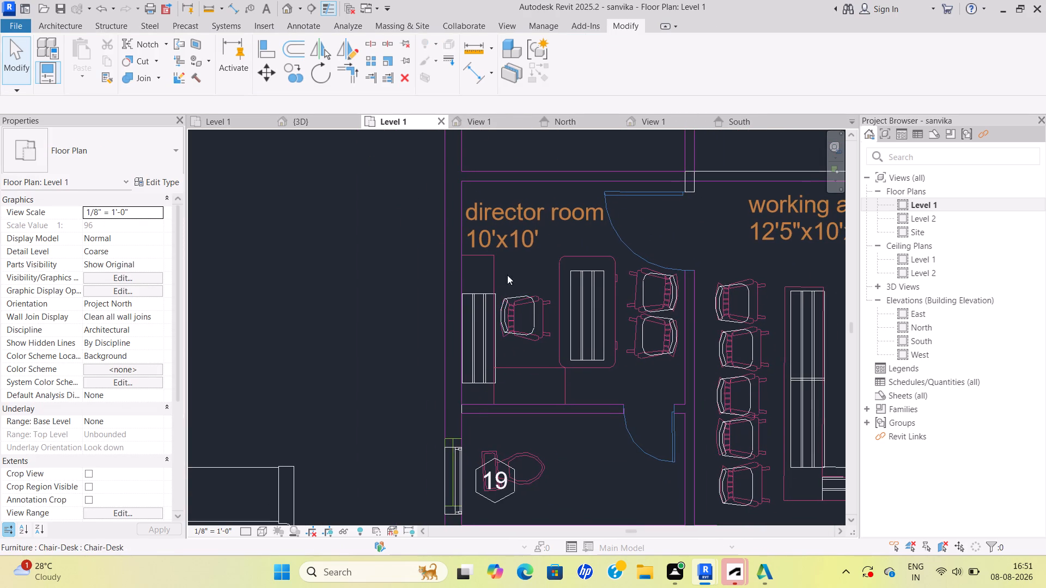
scroll(524, 273, "down", 3)
middle_click(520, 272)
scroll(502, 348, "up", 4)
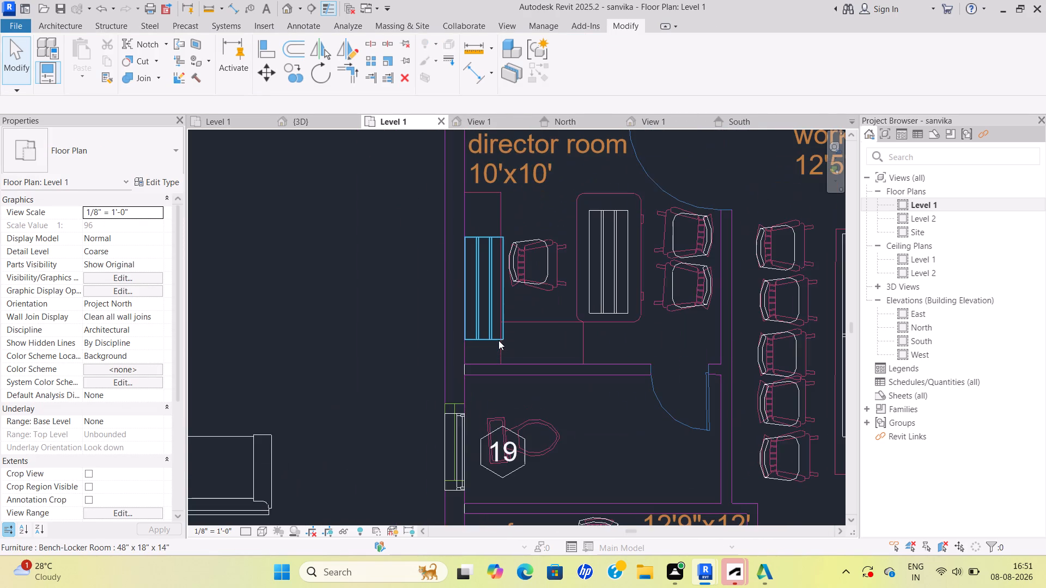
scroll(493, 327, "up", 2)
scroll(491, 323, "down", 5)
middle_click_drag(488, 321, 333, 336)
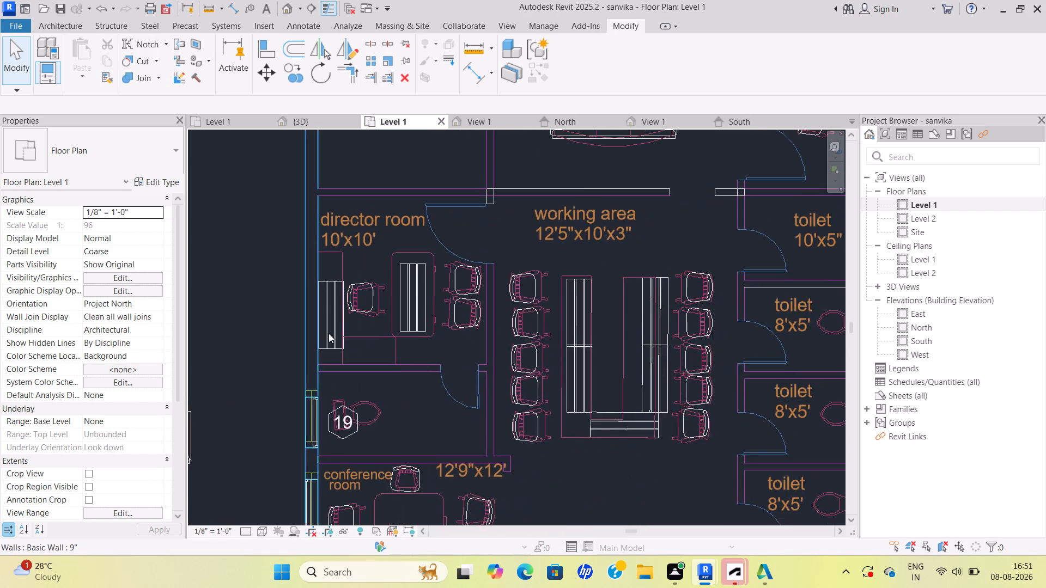
Examine the toilet rooms beside the working area, checking their WC outlines, windows and walls.
scroll(464, 310, "down", 2)
middle_click_drag(463, 308, 421, 284)
middle_click_drag(486, 383, 361, 316)
scroll(448, 306, "down", 1)
middle_click_drag(449, 304, 409, 303)
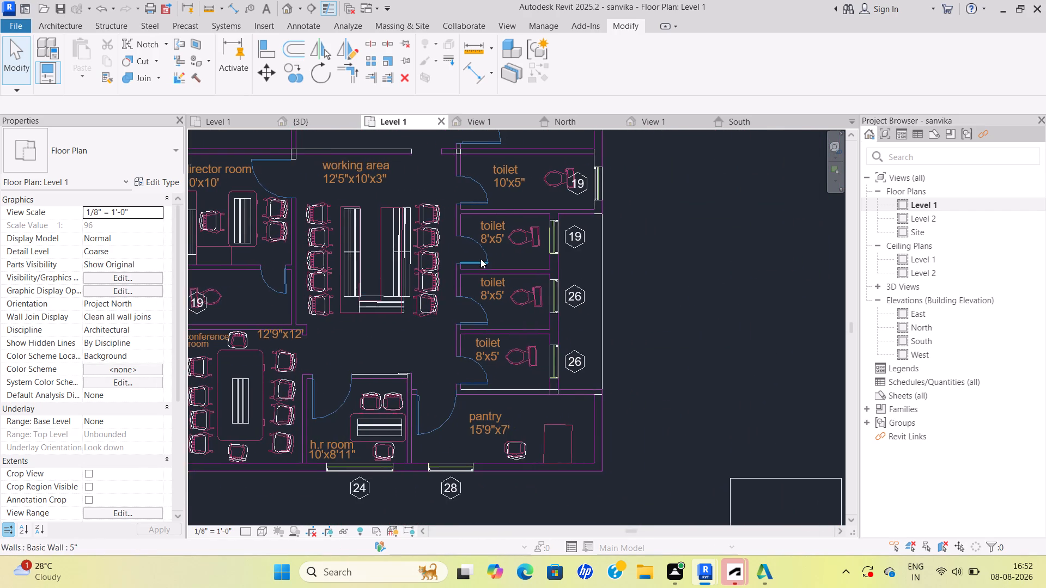
scroll(530, 229, "up", 5)
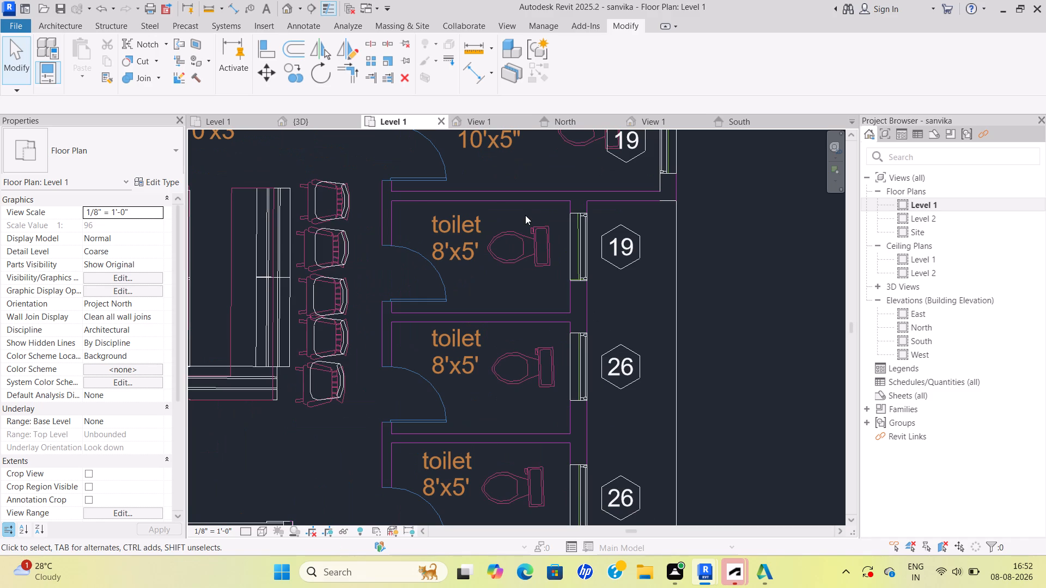
key("Escape")
scroll(590, 257, "up", 3)
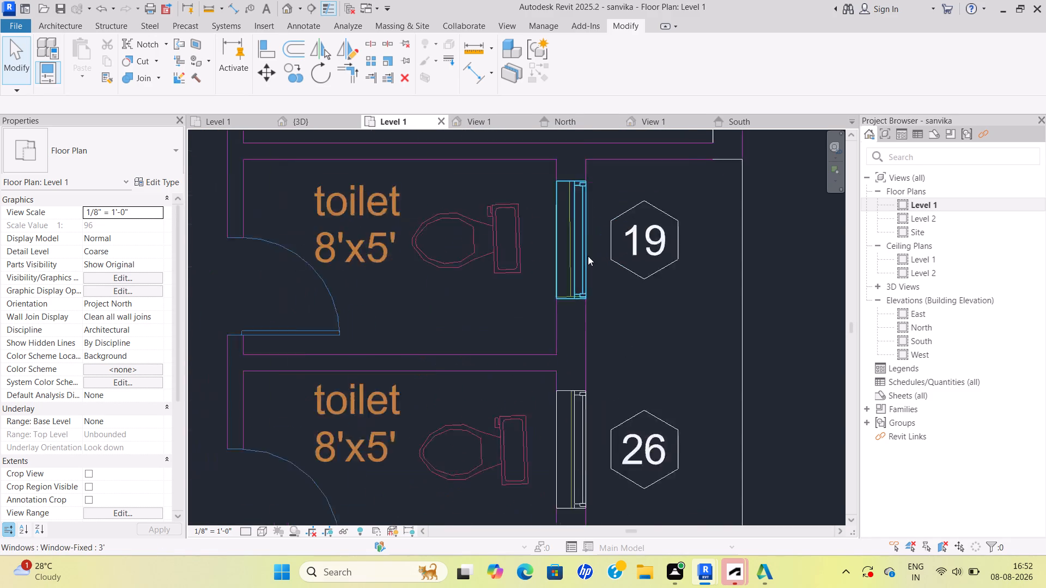
scroll(588, 256, "up", 6)
scroll(569, 253, "down", 3)
middle_click_drag(569, 253, 563, 235)
scroll(563, 235, "down", 1)
scroll(563, 234, "up", 1)
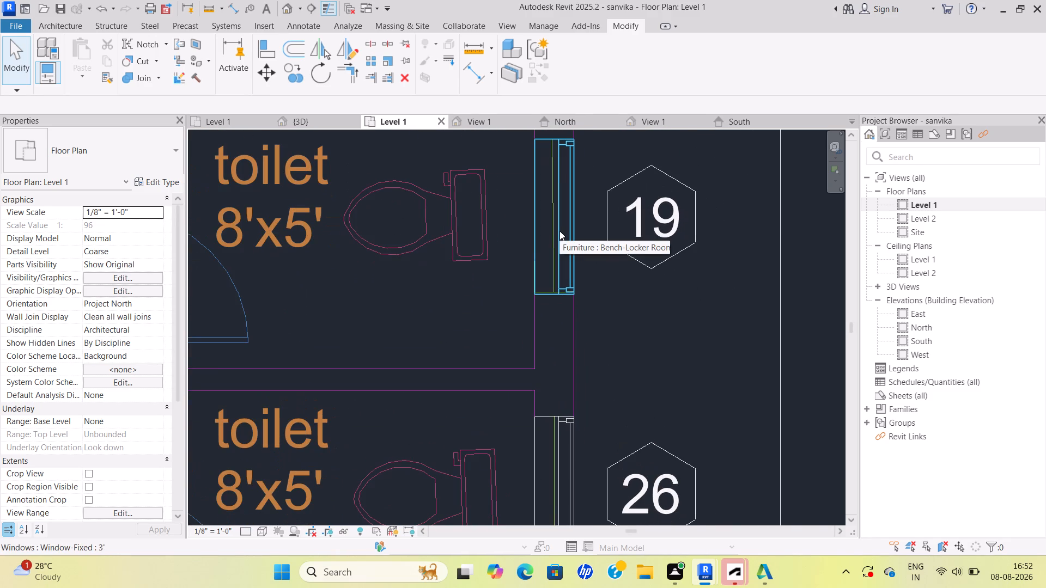
scroll(459, 226, "up", 1)
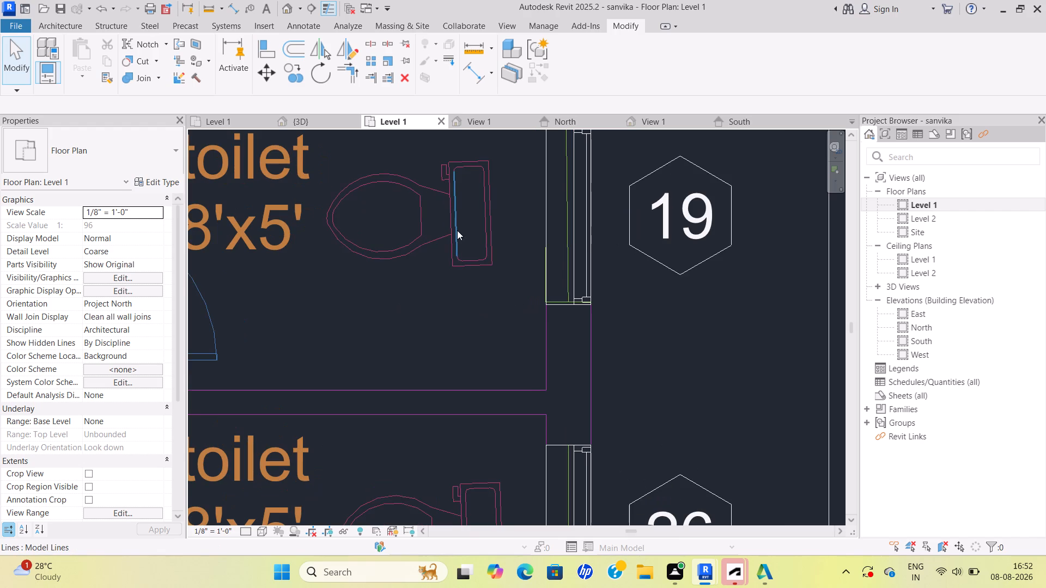
scroll(477, 212, "down", 7)
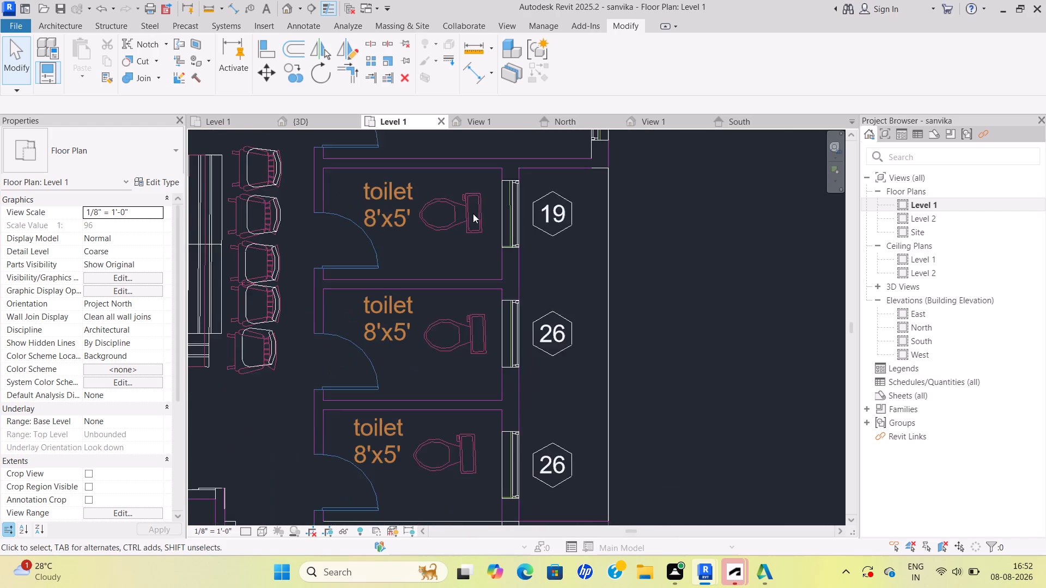
middle_click_drag(473, 213, 504, 172)
middle_click_drag(510, 269, 510, 260)
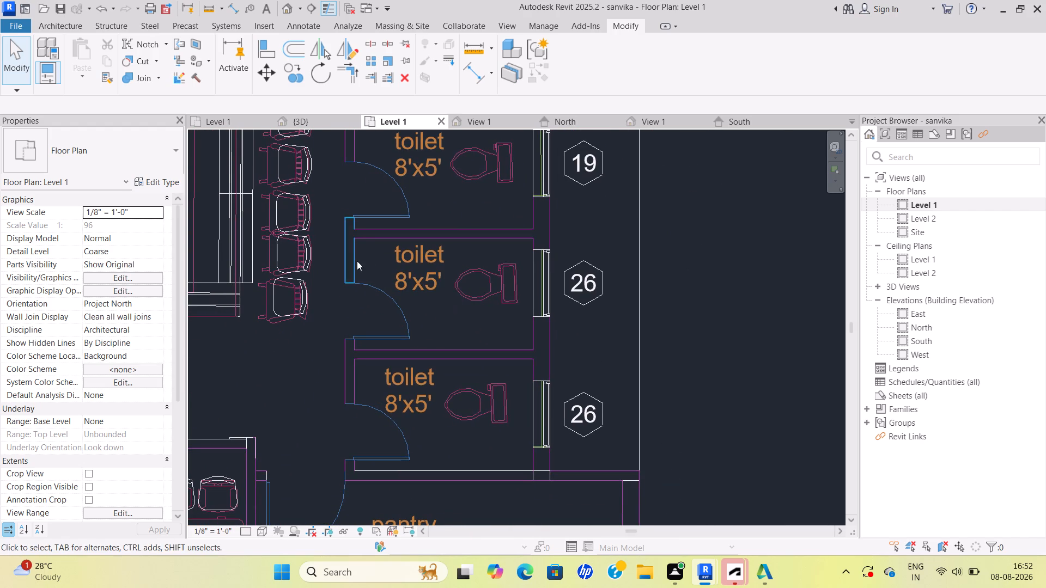
scroll(495, 277, "up", 3)
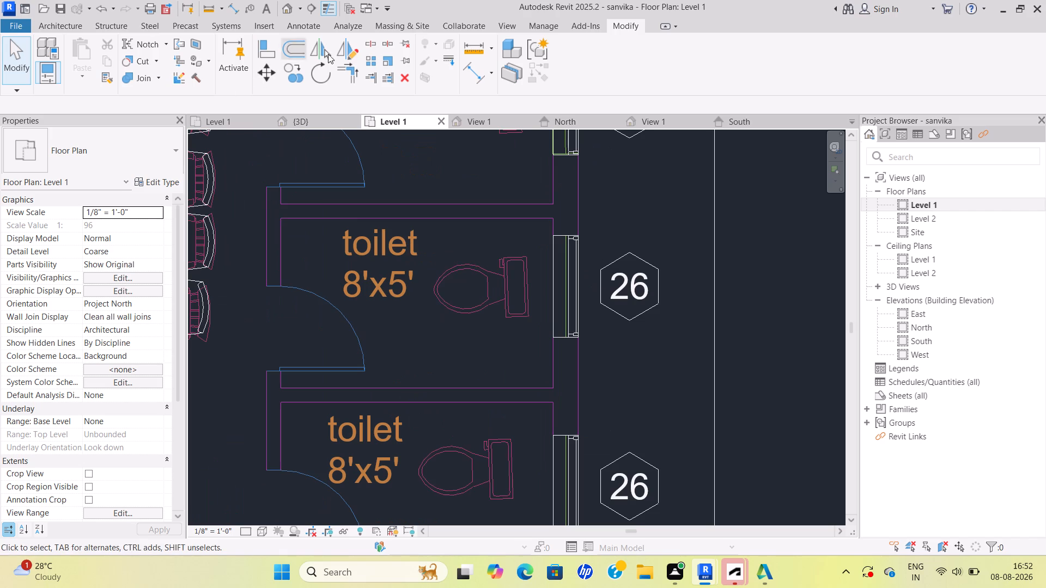
scroll(520, 370, "down", 2)
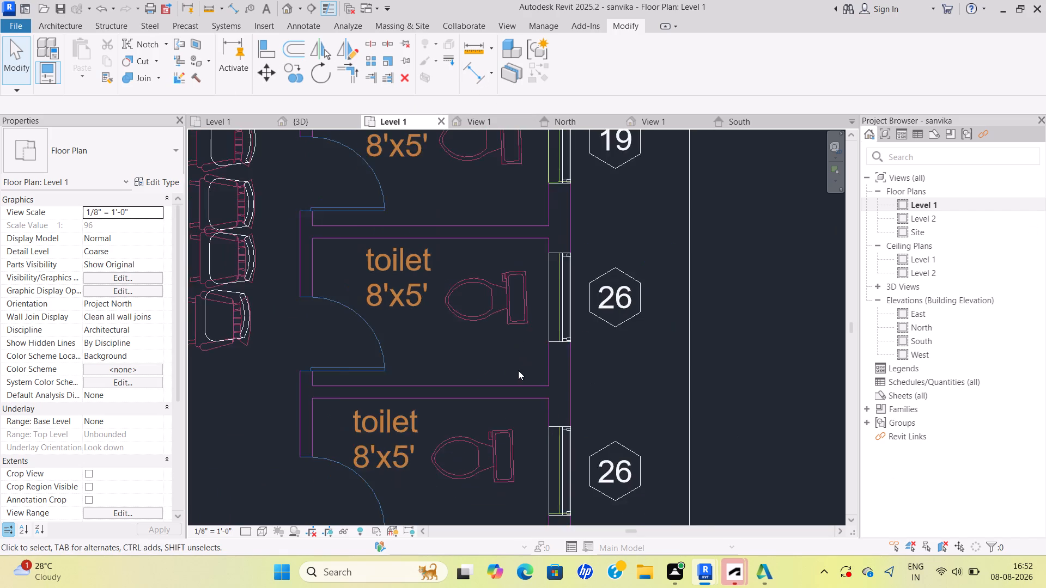
scroll(518, 370, "down", 1)
middle_click_drag(518, 370, 512, 348)
scroll(550, 405, "up", 10)
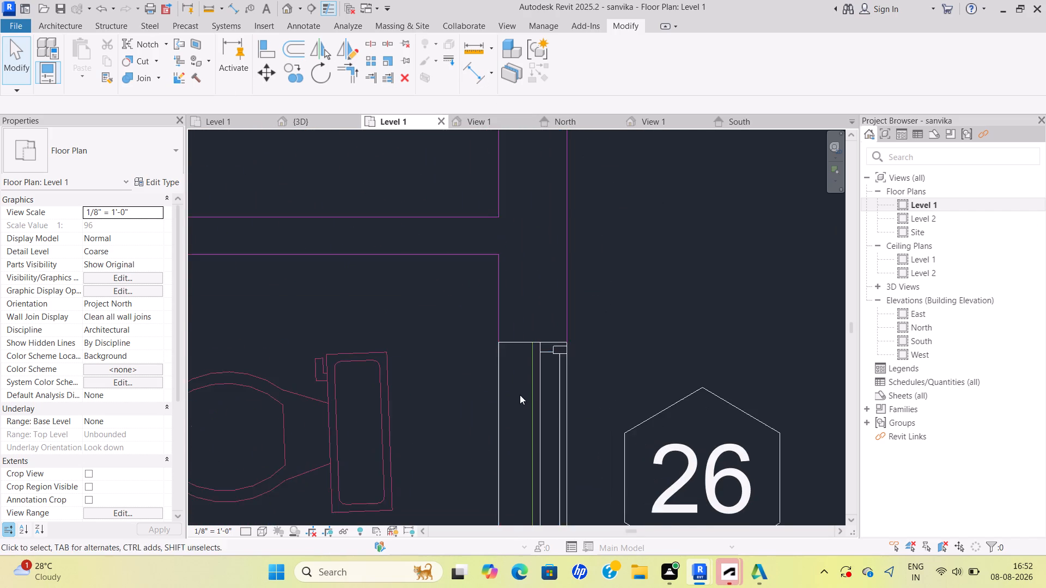
middle_click_drag(520, 395, 572, 379)
scroll(428, 414, "up", 1)
scroll(428, 413, "down", 5)
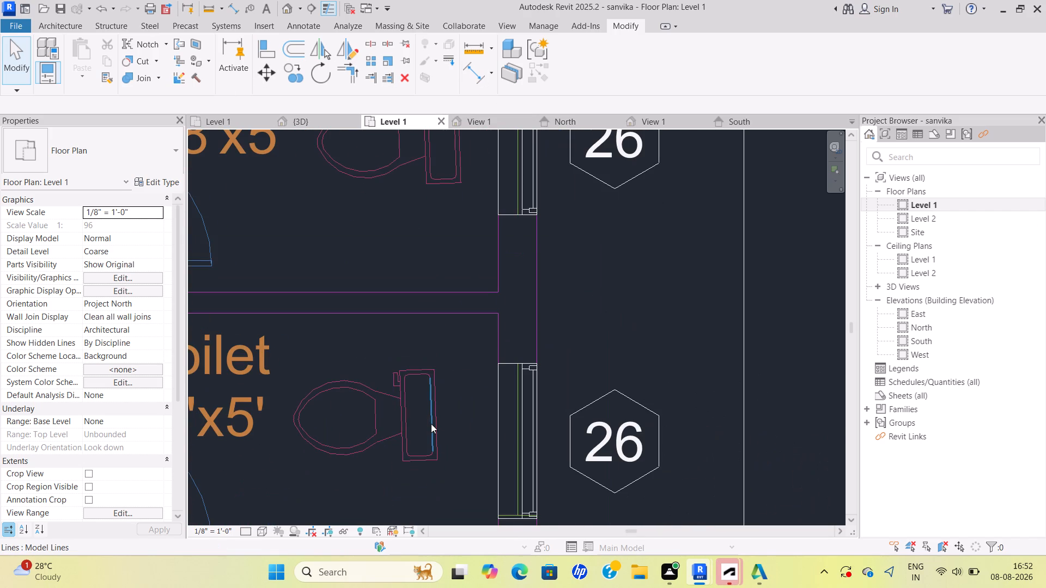
key("Escape")
key("Escape")
scroll(434, 422, "down", 8)
middle_click_drag(437, 421, 581, 340)
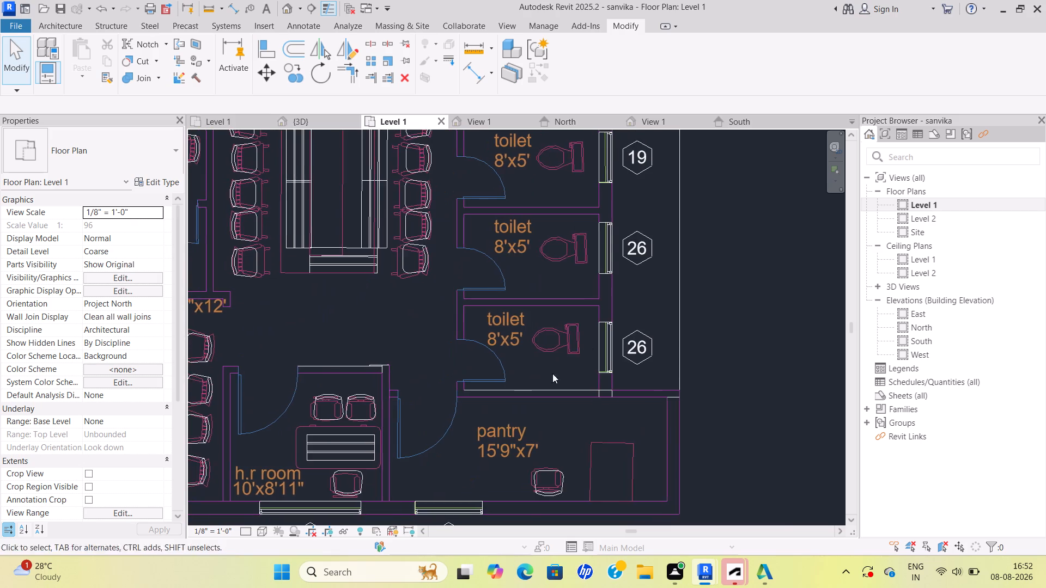
Examine the pantry's counter outline beside the chair near the exterior wall corner.
scroll(506, 394, "down", 2)
middle_click_drag(506, 394, 555, 407)
scroll(645, 457, "up", 2)
middle_click_drag(645, 457, 521, 350)
scroll(511, 372, "up", 5)
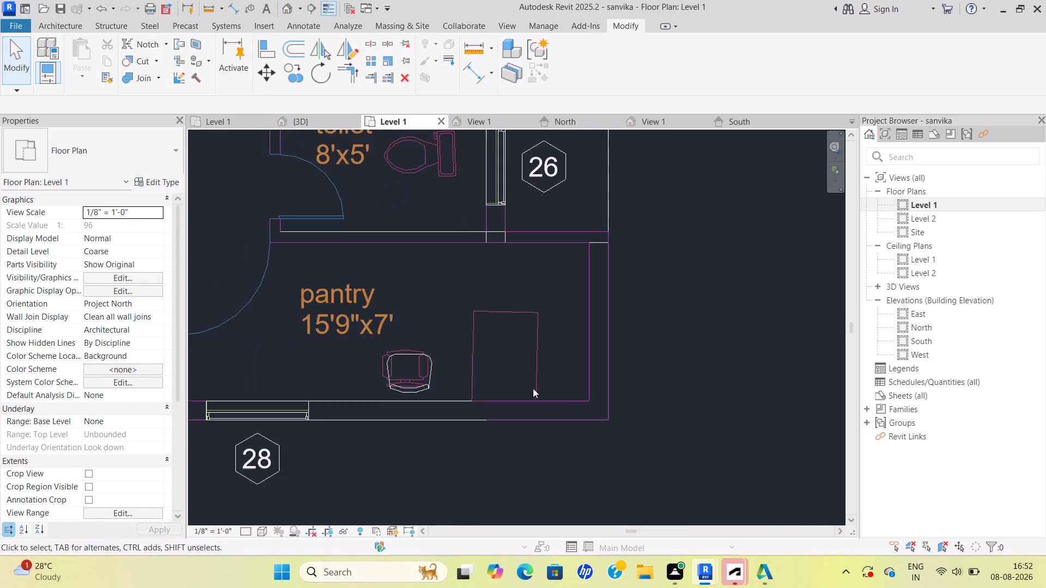
key("Escape")
key("Escape")
key("Escape")
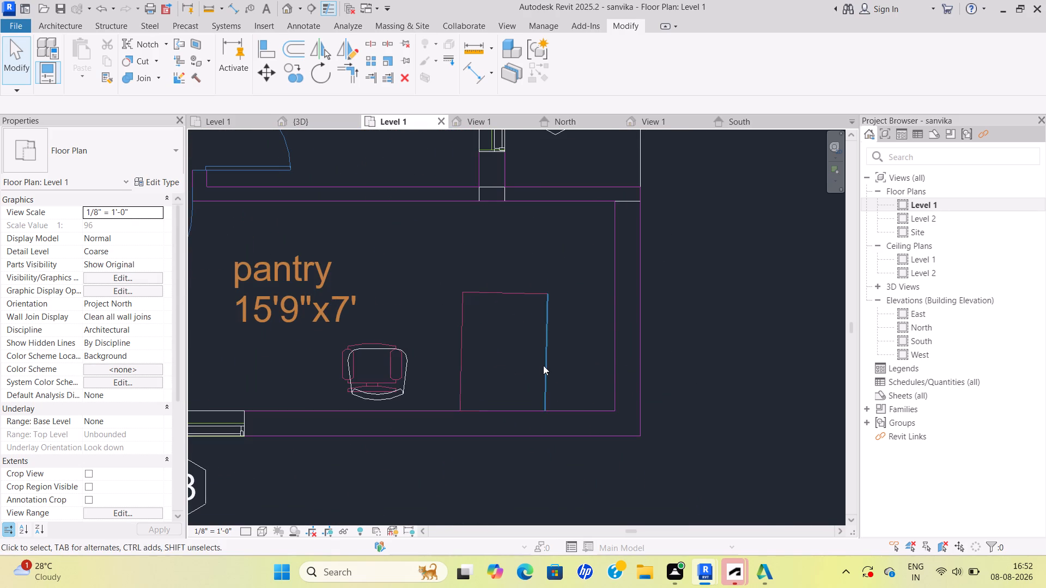
key("Escape")
key("Escape")
scroll(443, 377, "down", 6)
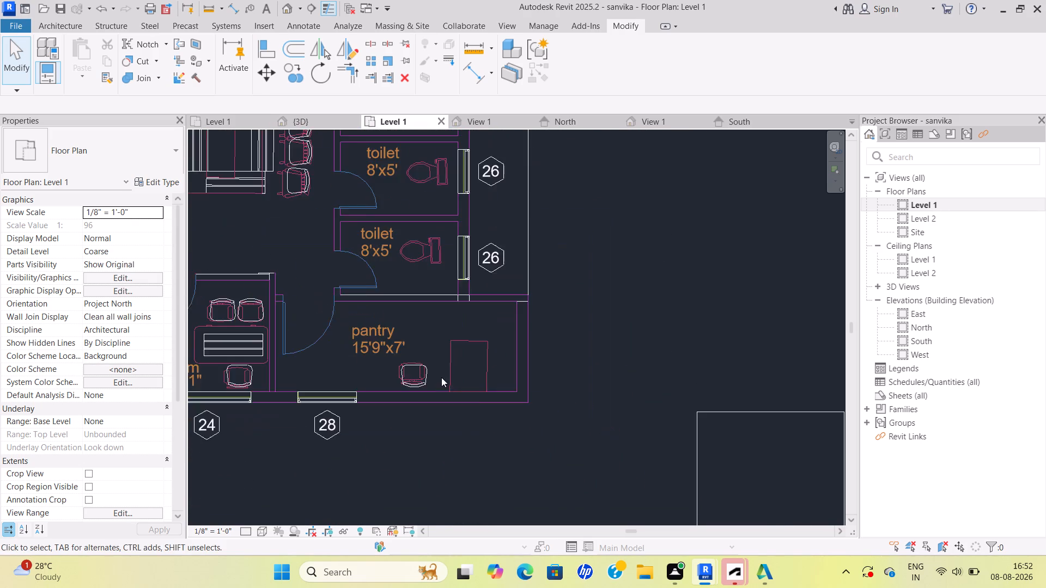
Review the whole floor plan, from the pantry up to the reception, waiting area and manager room, for furniture placement.
middle_click_drag(446, 379, 530, 426)
scroll(511, 393, "down", 3)
middle_click_drag(512, 393, 546, 468)
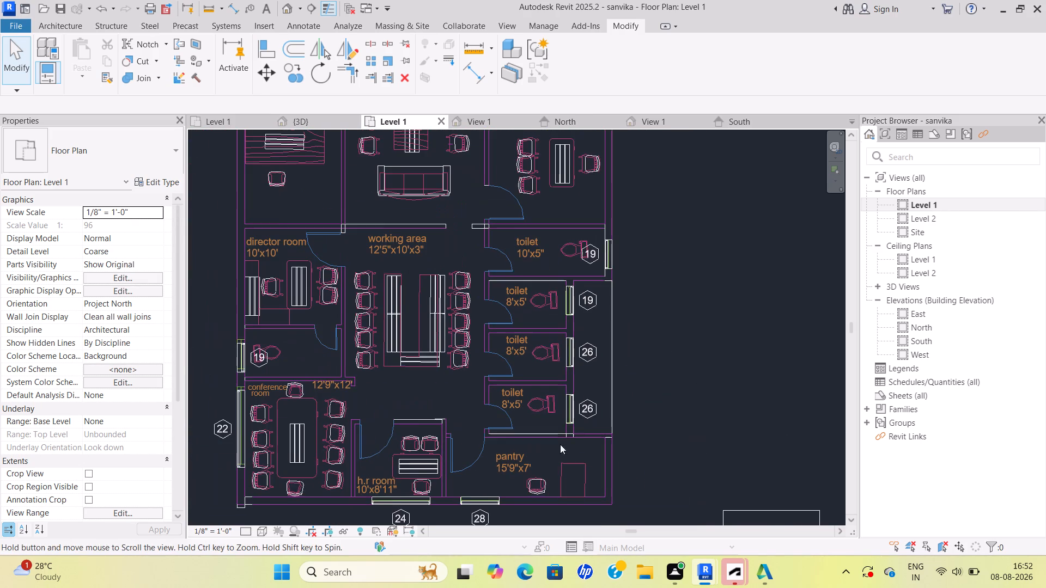
middle_click_drag(436, 321, 484, 399)
middle_click_drag(597, 243, 469, 406)
middle_click_drag(413, 351, 518, 340)
scroll(376, 391, "up", 1)
middle_click_drag(373, 389, 482, 317)
scroll(437, 398, "down", 1)
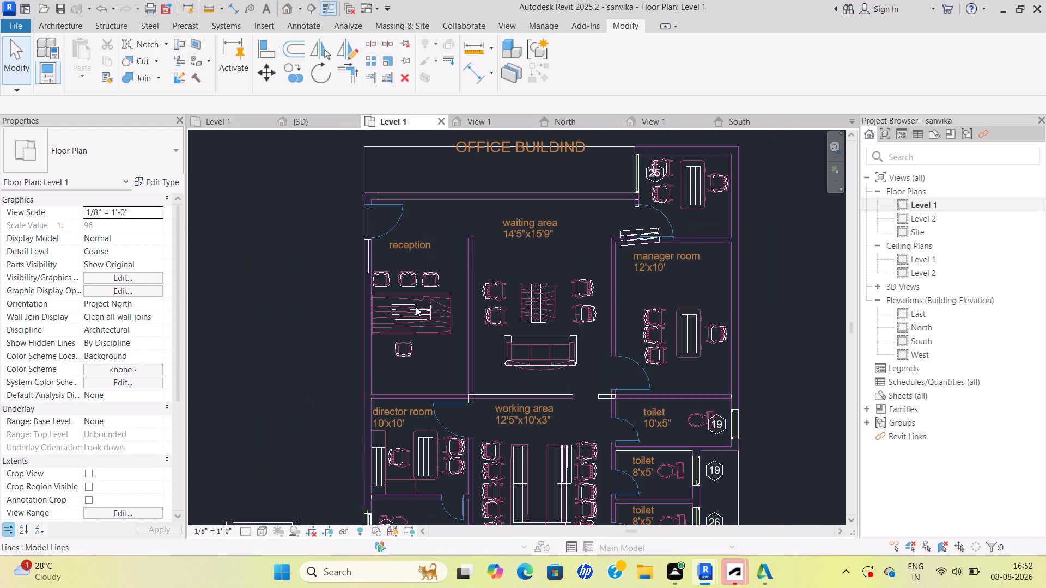
middle_click_drag(613, 439, 553, 364)
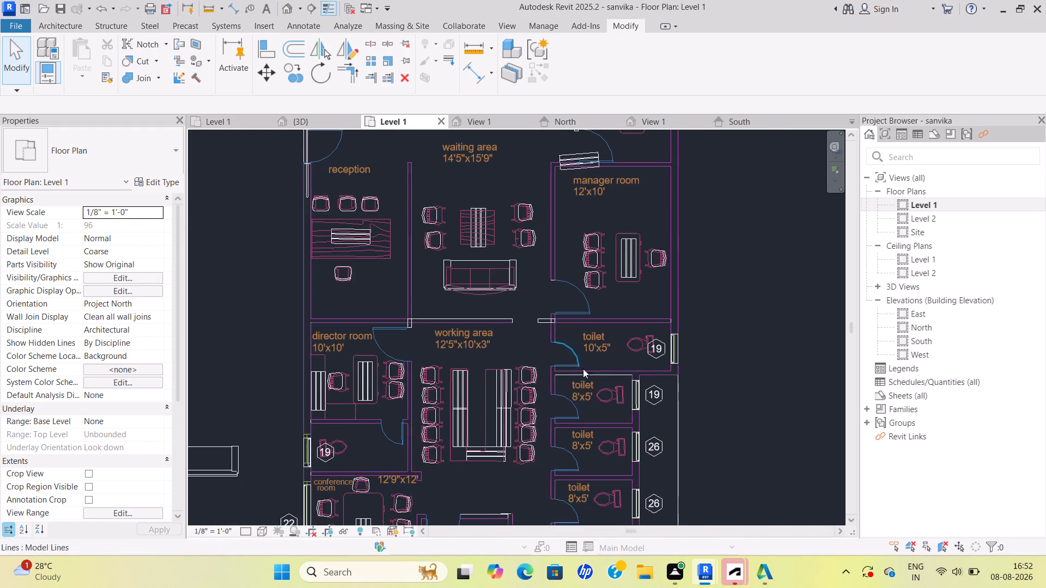
Copy the manager room's Bench-Locker Room bench down into the pantry, placing it beside the counter outline.
scroll(587, 396, "down", 1)
middle_click_drag(589, 396, 593, 378)
scroll(638, 238, "up", 5)
left_click(621, 277)
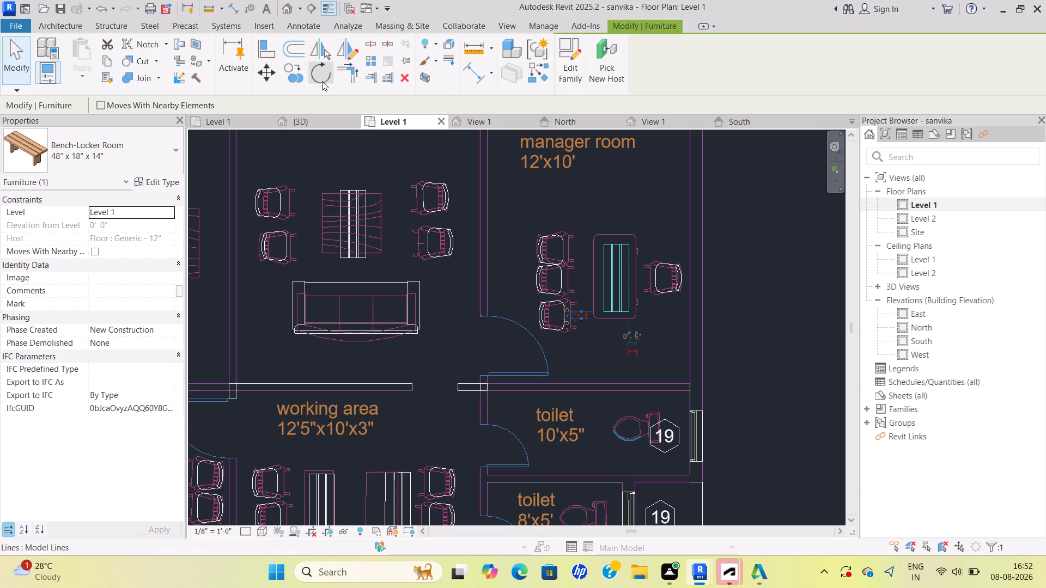
left_click(299, 80)
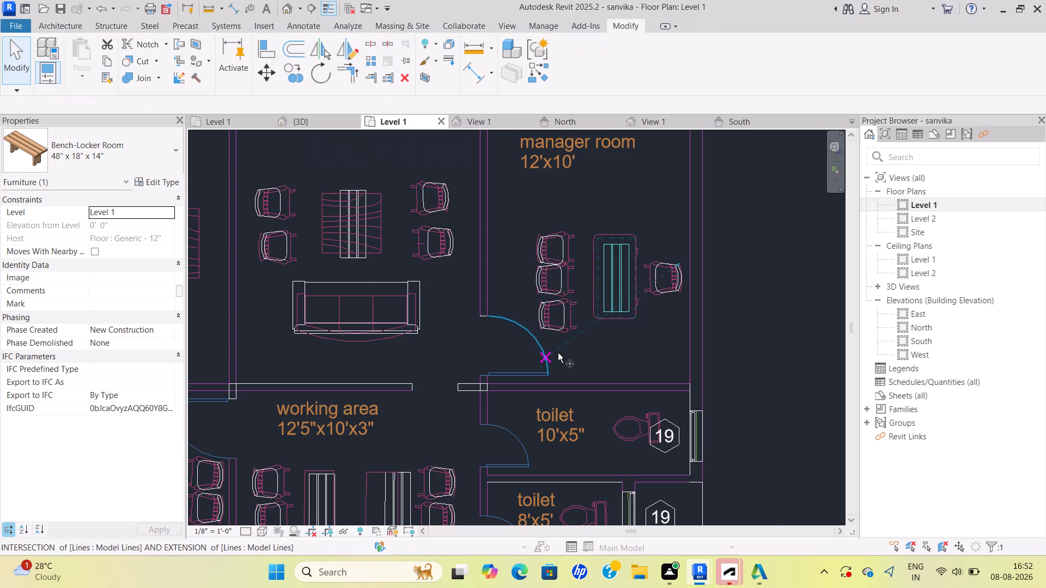
scroll(608, 312, "up", 5)
left_click(613, 308)
scroll(625, 366, "down", 5)
middle_click_drag(625, 377, 625, 377)
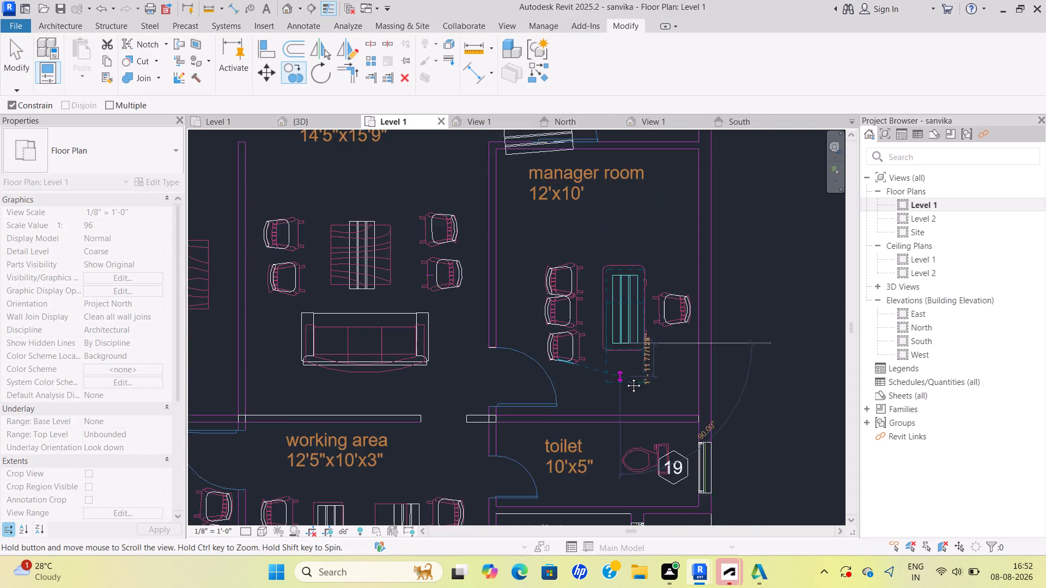
middle_click_drag(625, 377, 577, 171)
scroll(598, 373, "down", 2)
middle_click_drag(599, 406, 550, 158)
scroll(550, 351, "down", 1)
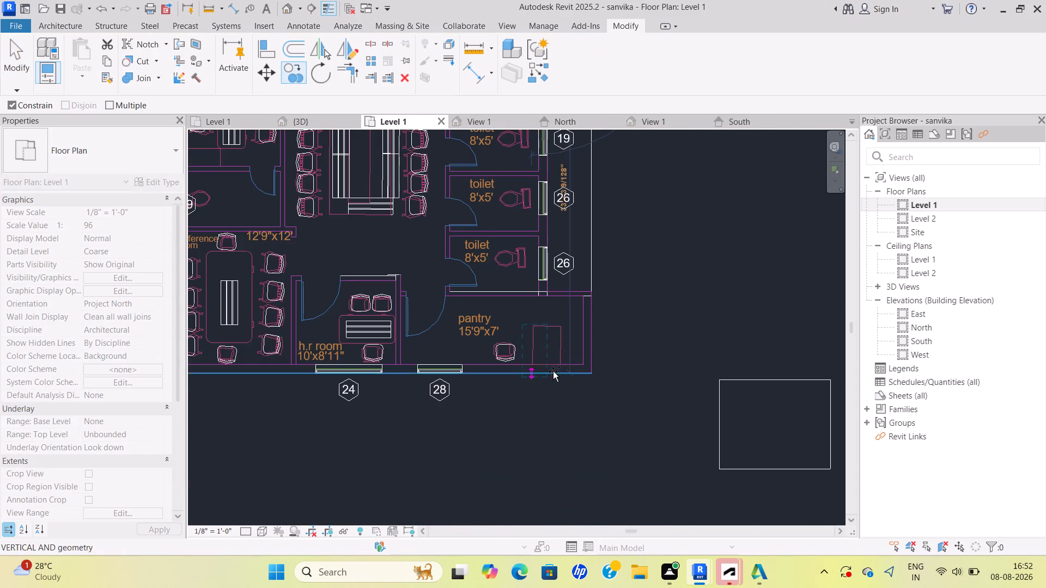
scroll(556, 364, "up", 4)
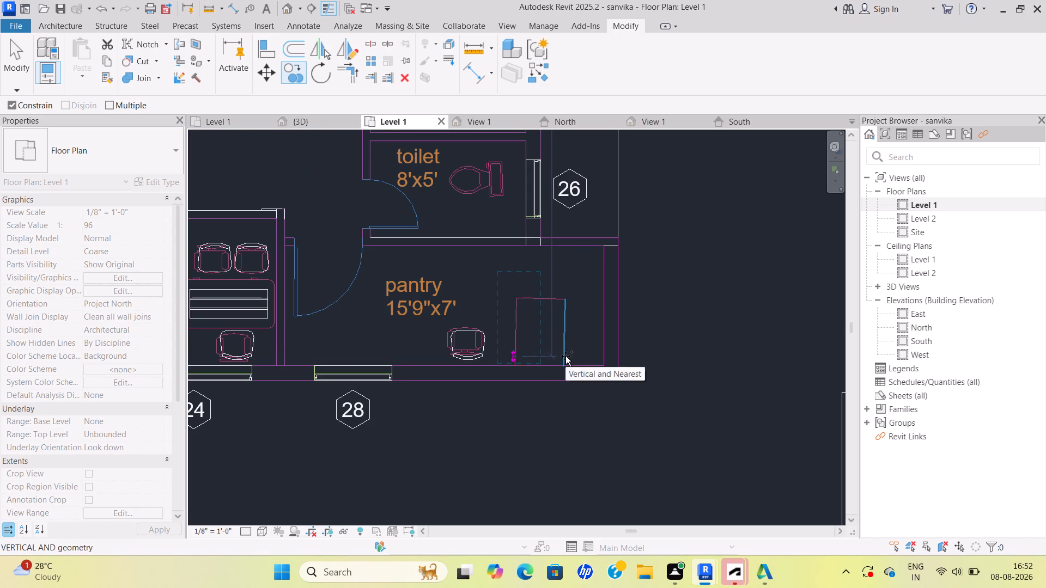
left_click(567, 356)
key("Escape")
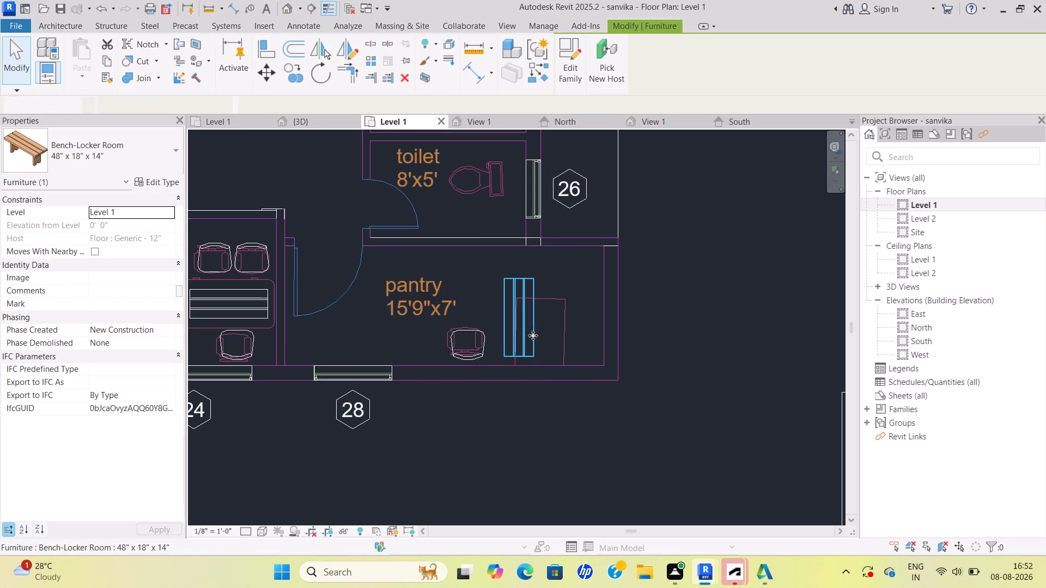
Move the pantry bench horizontally away from the chair so it sits between the long edges of the counter outline.
left_click(535, 340)
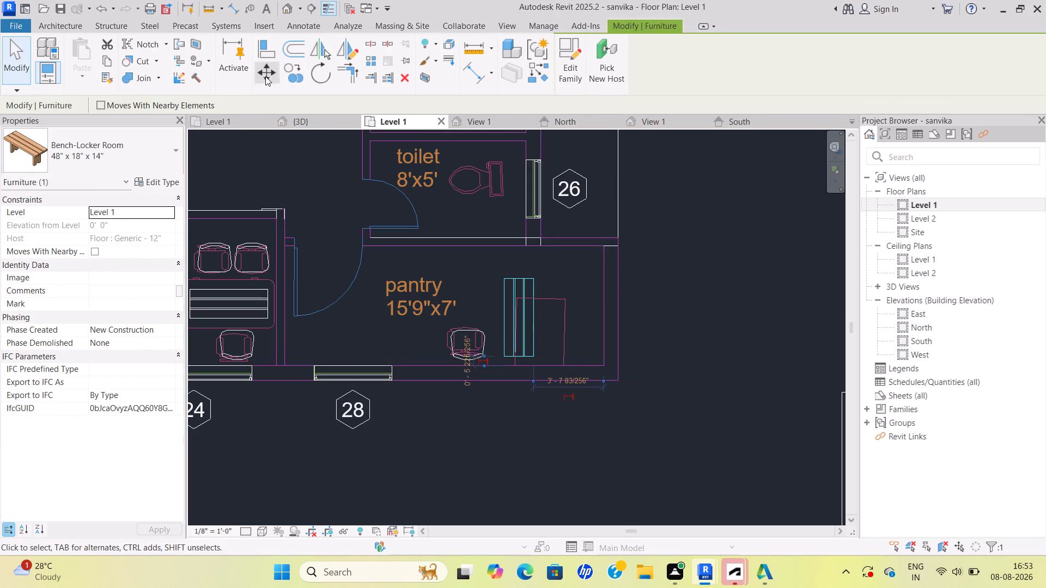
left_click(266, 75)
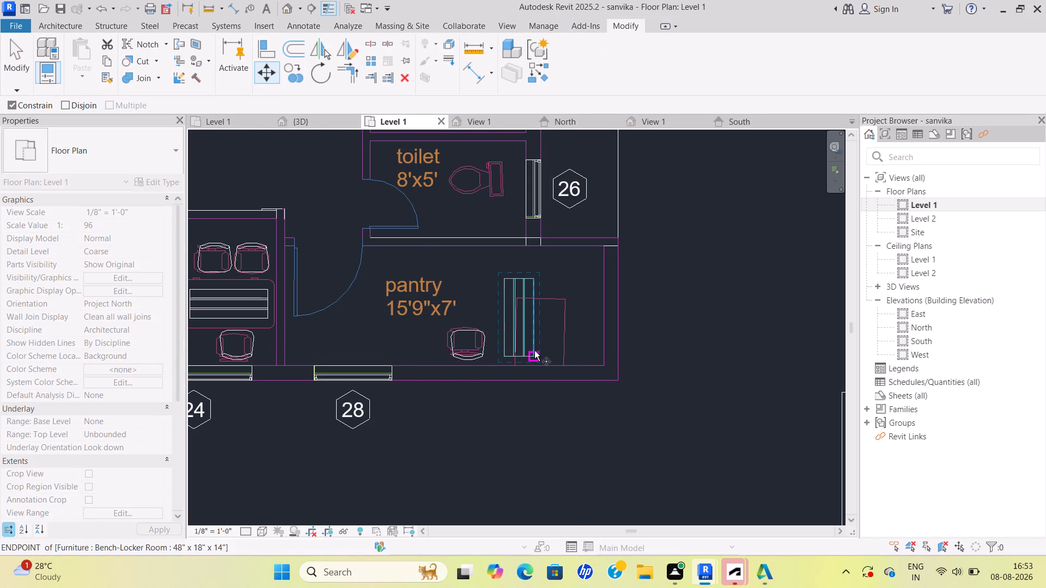
left_click(534, 351)
left_click(555, 350)
key("Escape")
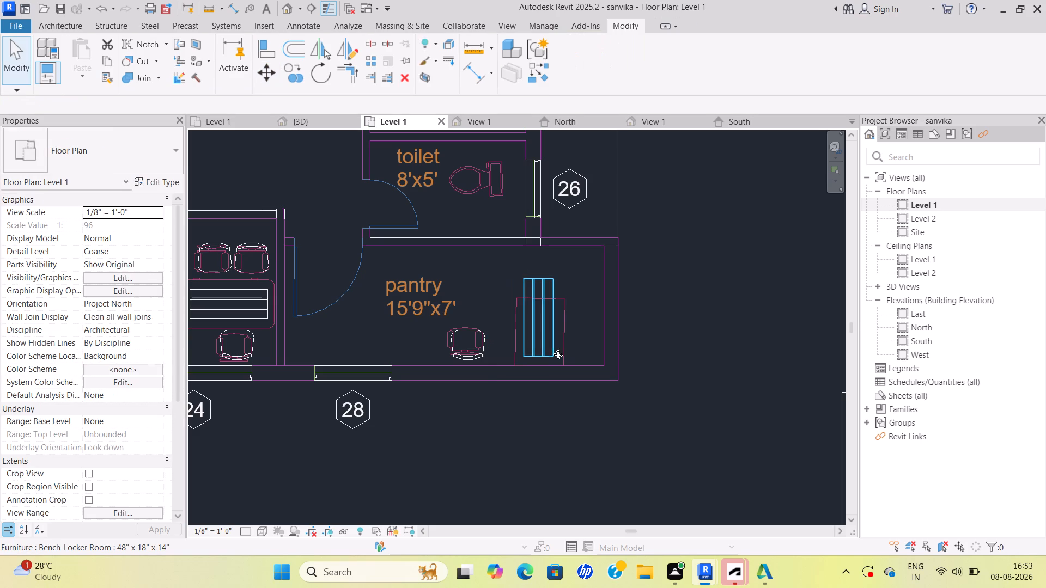
Review the furnished plan and examine the WC outlines in the 10'x5" and 8'x5' toilets.
scroll(552, 350, "down", 9)
middle_click_drag(532, 330, 555, 406)
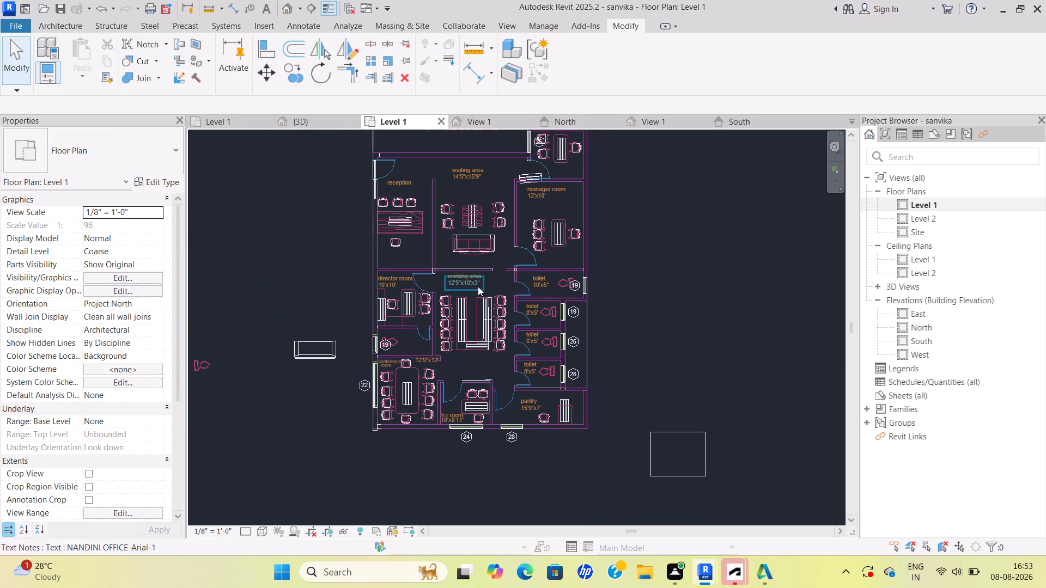
scroll(563, 343, "up", 4)
middle_click_drag(555, 318, 454, 295)
scroll(464, 226, "up", 1)
middle_click_drag(468, 225, 430, 261)
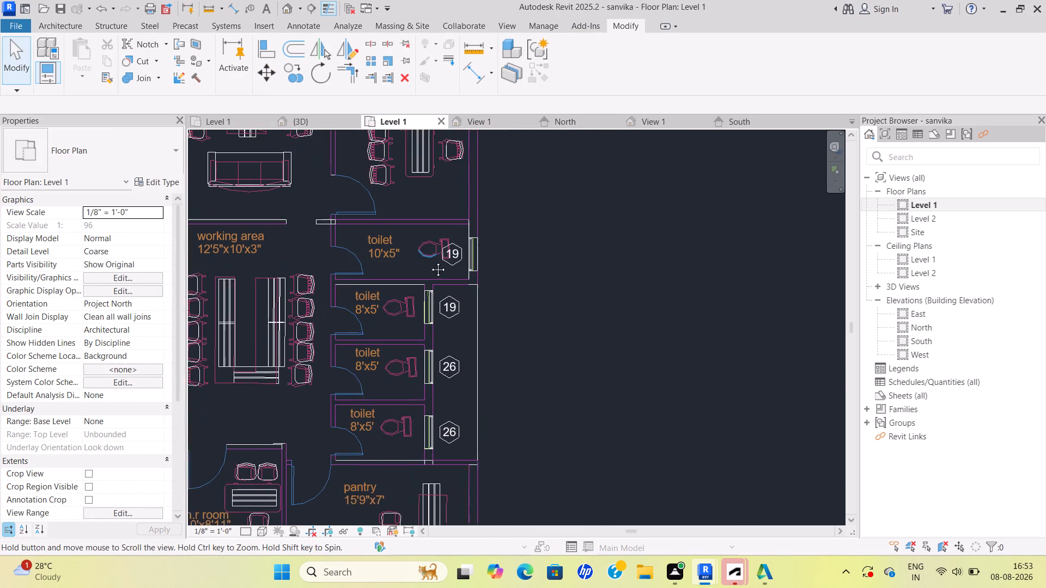
middle_click_drag(430, 261, 429, 261)
key("Escape")
scroll(427, 253, "up", 4)
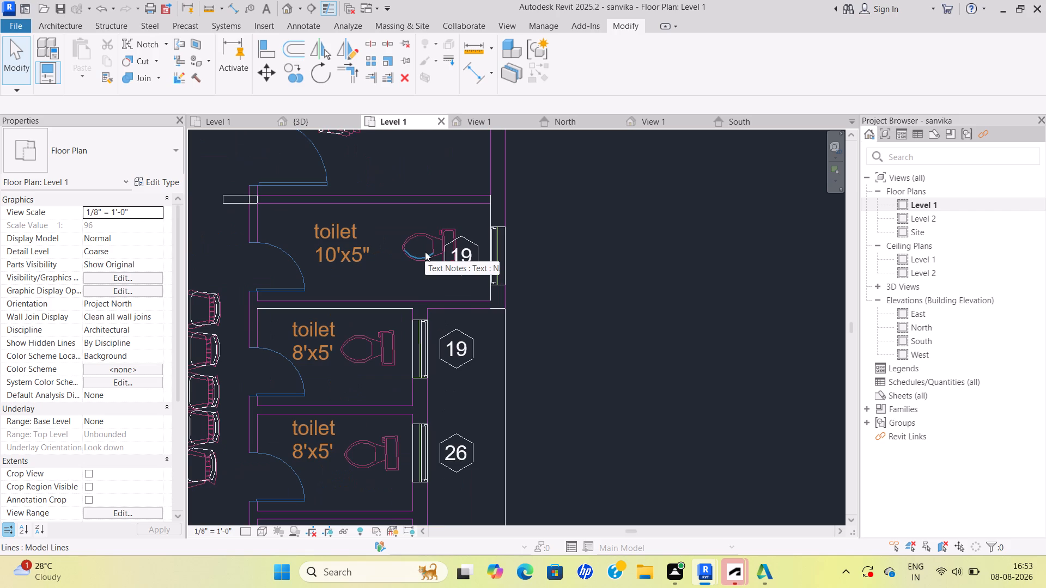
Review the furnished floor plan, from the toilets and pantry across the working area to the director, conference and h.r rooms.
scroll(421, 247, "down", 4)
middle_click_drag(430, 282, 436, 252)
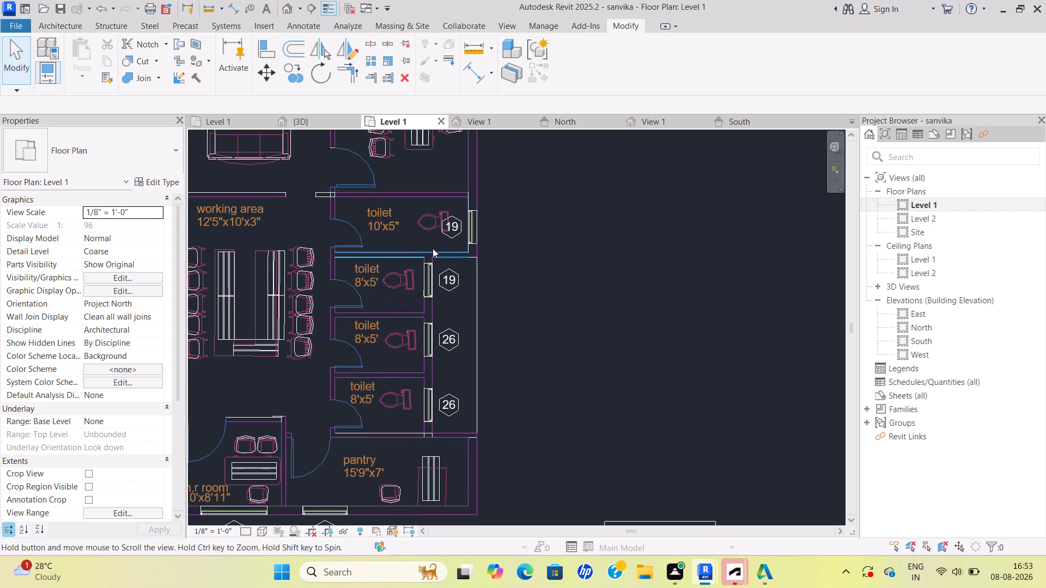
scroll(436, 268, "down", 3)
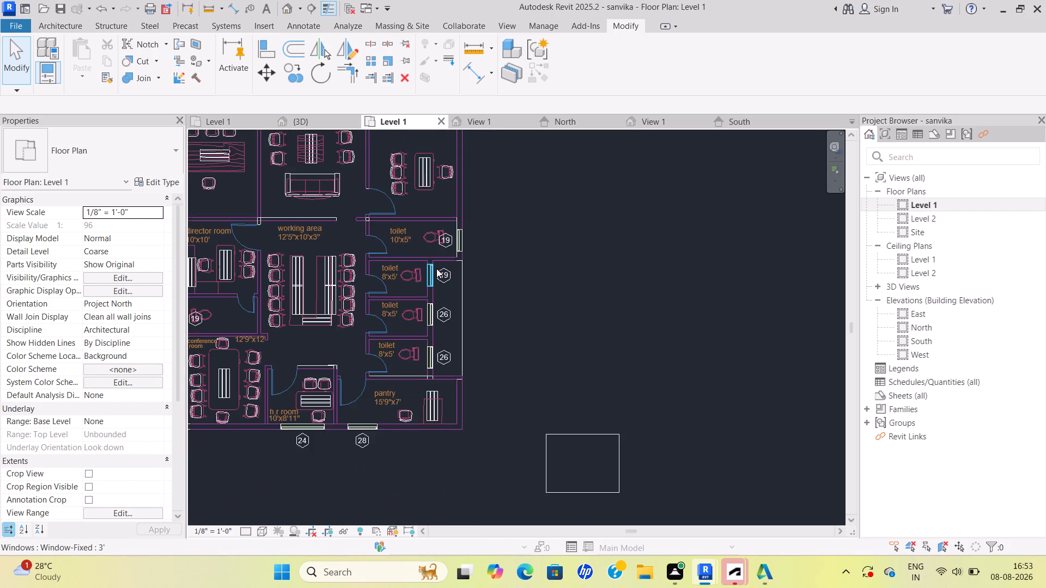
middle_click_drag(436, 268, 473, 220)
scroll(415, 254, "up", 3)
scroll(407, 254, "down", 1)
middle_click_drag(407, 254, 421, 273)
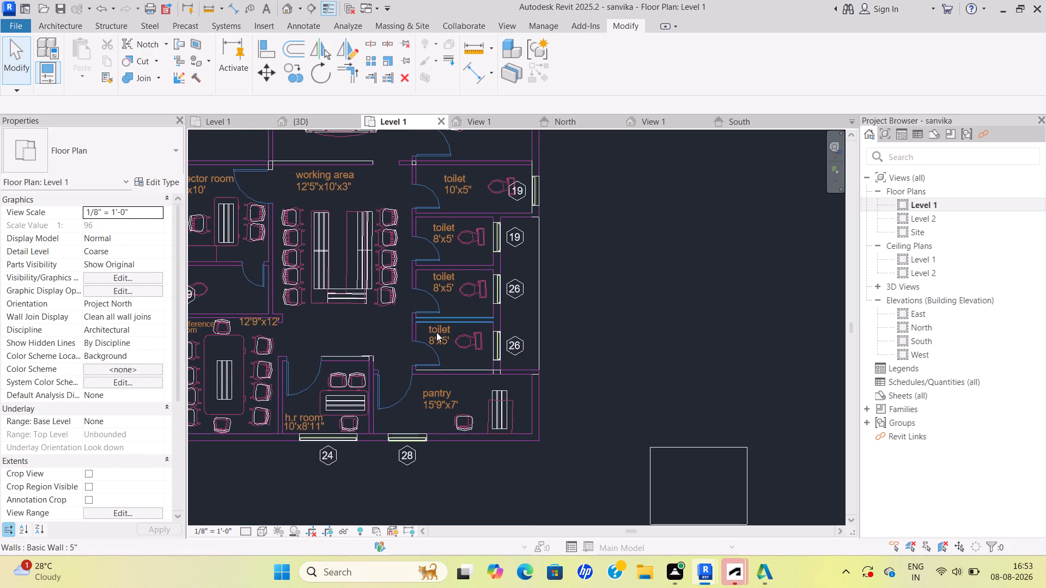
scroll(436, 332, "up", 4)
middle_click_drag(476, 347, 468, 333)
scroll(476, 347, "down", 1)
middle_click_drag(469, 360, 461, 343)
scroll(272, 328, "up", 1)
middle_click_drag(278, 330, 358, 335)
scroll(355, 332, "down", 2)
middle_click_drag(355, 332, 386, 377)
scroll(342, 317, "down", 2)
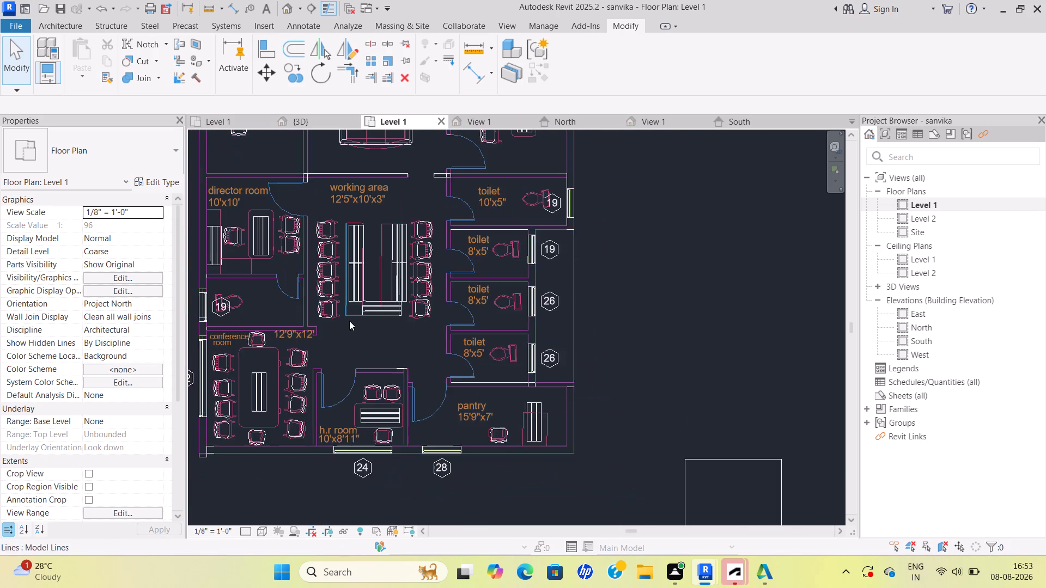
middle_click_drag(358, 327, 402, 370)
scroll(257, 305, "up", 5)
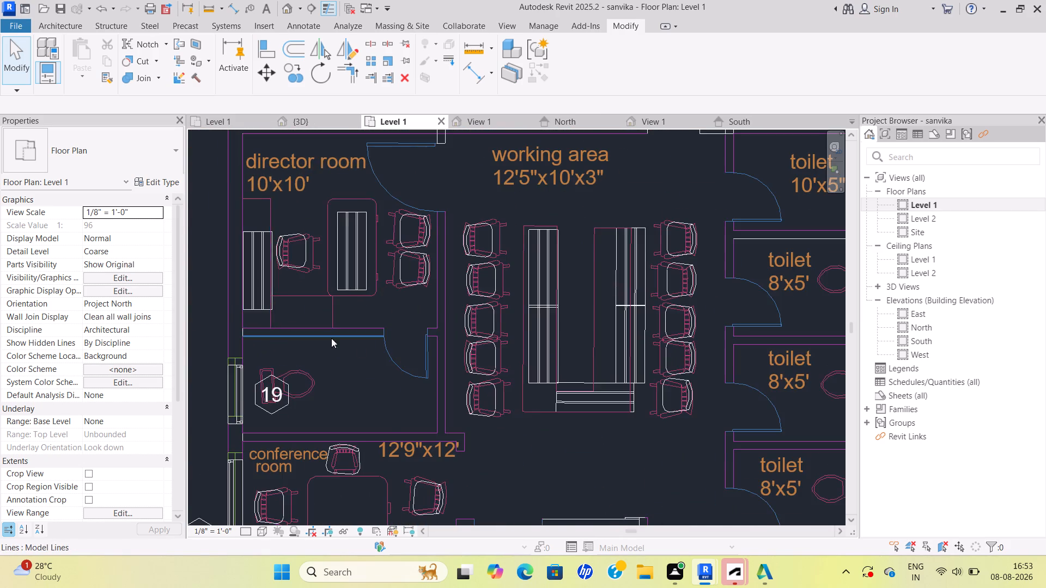
scroll(358, 348, "down", 4)
middle_click_drag(355, 342, 339, 296)
scroll(490, 446, "up", 2)
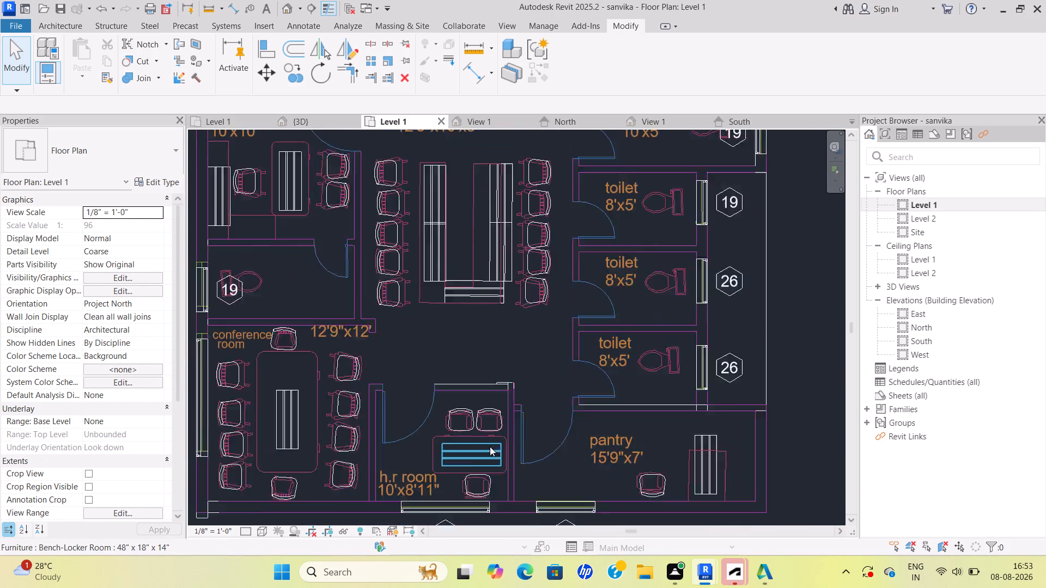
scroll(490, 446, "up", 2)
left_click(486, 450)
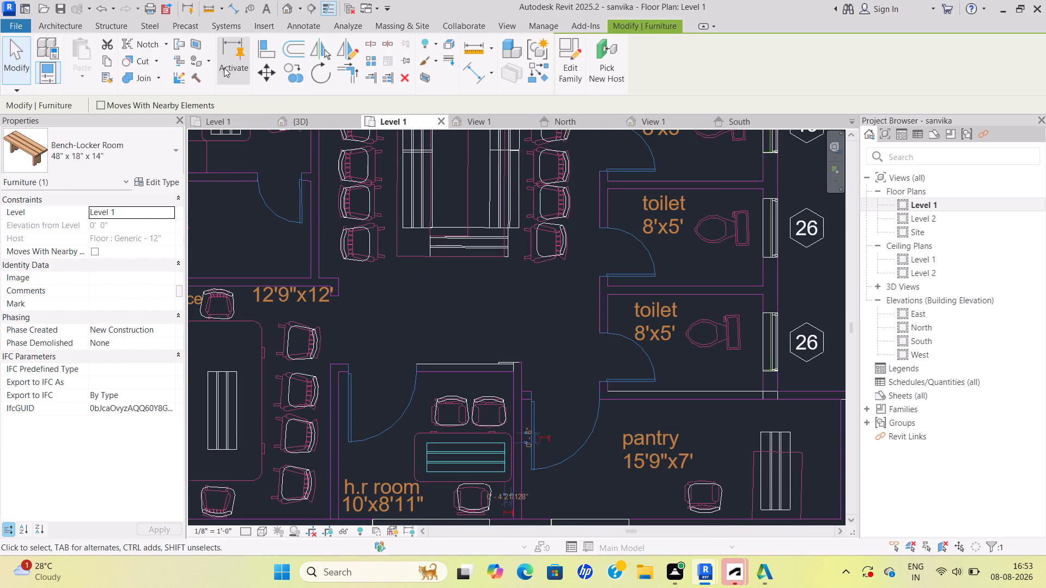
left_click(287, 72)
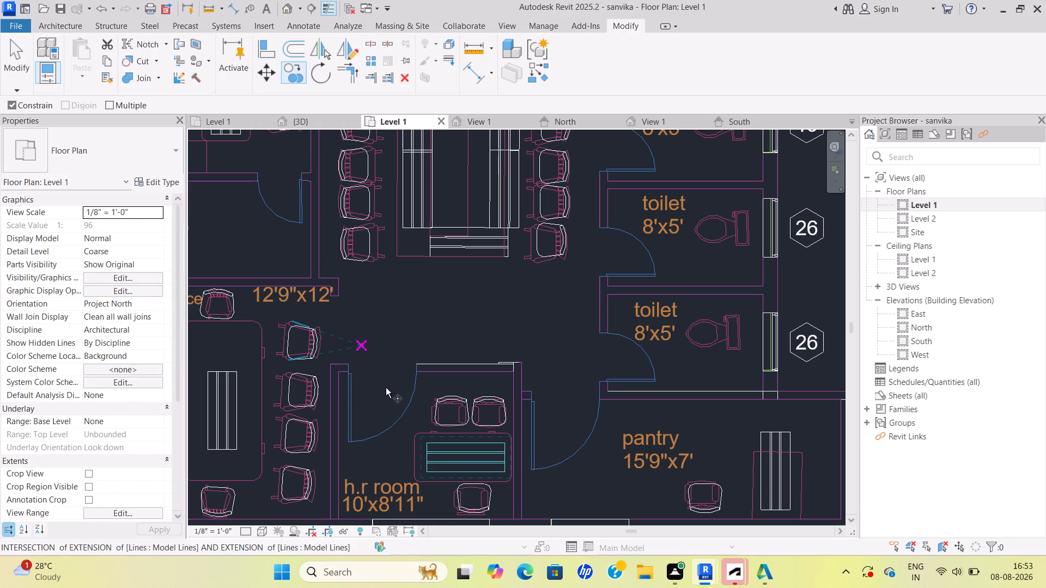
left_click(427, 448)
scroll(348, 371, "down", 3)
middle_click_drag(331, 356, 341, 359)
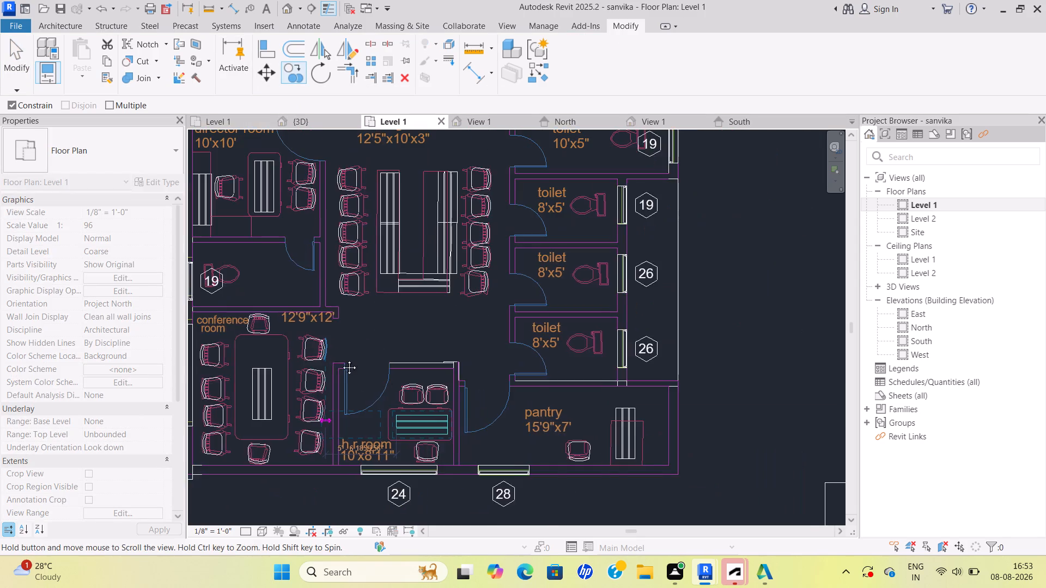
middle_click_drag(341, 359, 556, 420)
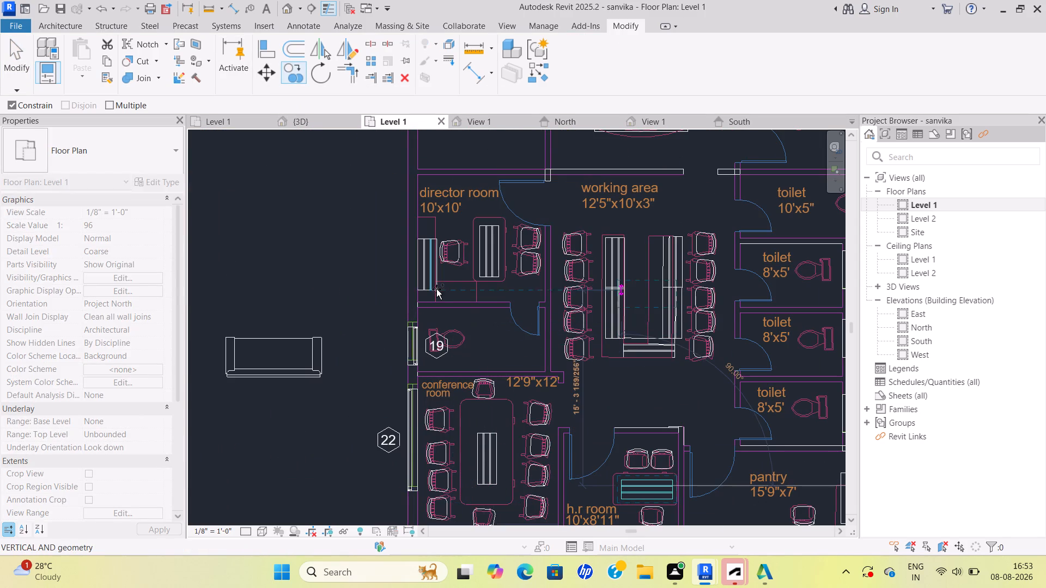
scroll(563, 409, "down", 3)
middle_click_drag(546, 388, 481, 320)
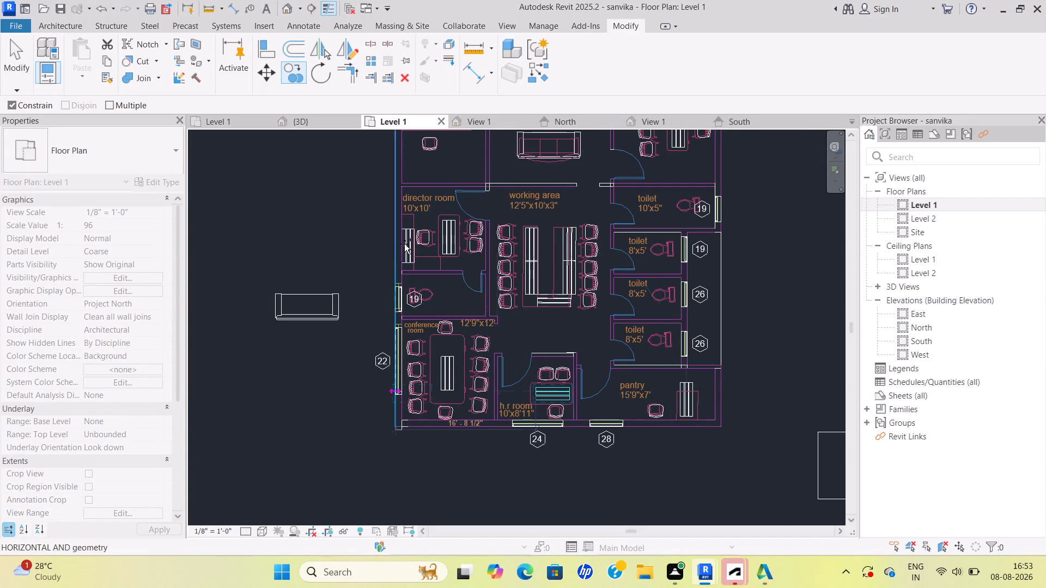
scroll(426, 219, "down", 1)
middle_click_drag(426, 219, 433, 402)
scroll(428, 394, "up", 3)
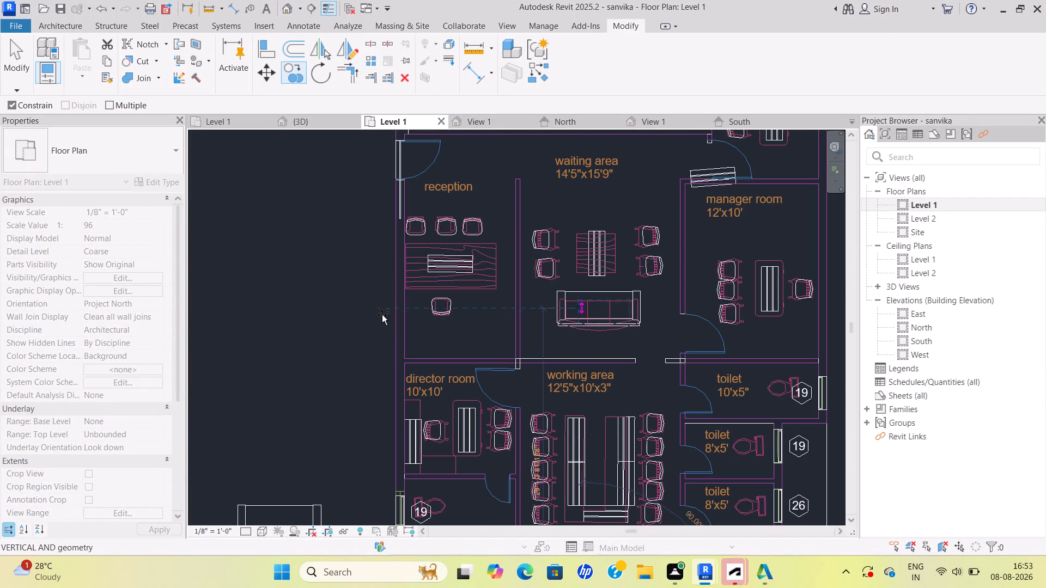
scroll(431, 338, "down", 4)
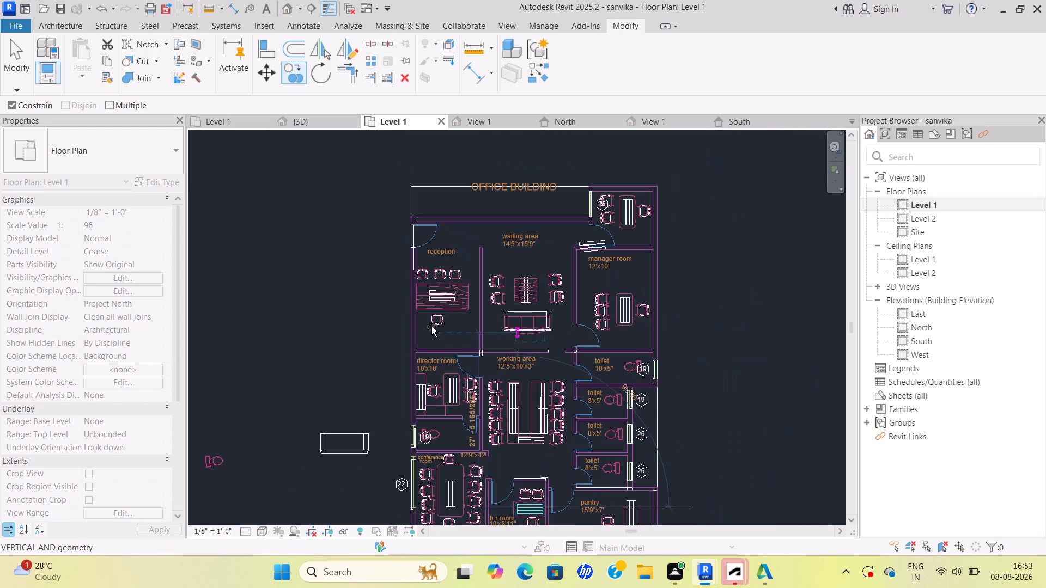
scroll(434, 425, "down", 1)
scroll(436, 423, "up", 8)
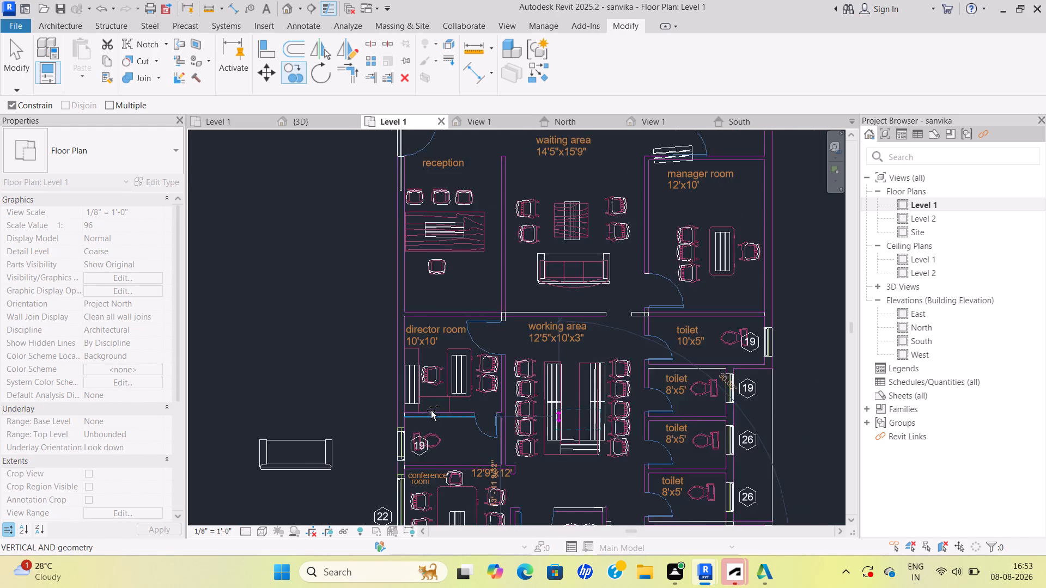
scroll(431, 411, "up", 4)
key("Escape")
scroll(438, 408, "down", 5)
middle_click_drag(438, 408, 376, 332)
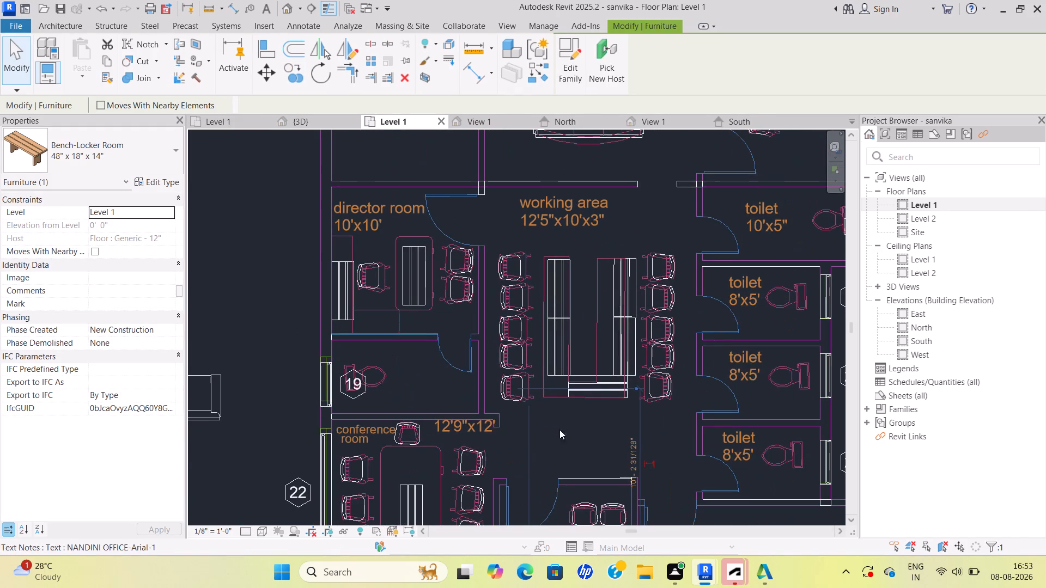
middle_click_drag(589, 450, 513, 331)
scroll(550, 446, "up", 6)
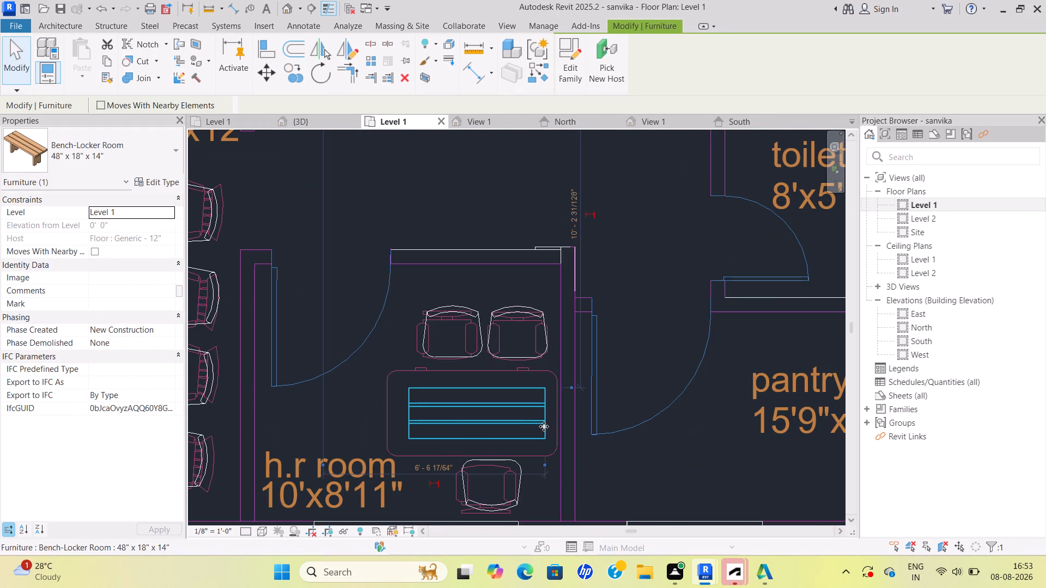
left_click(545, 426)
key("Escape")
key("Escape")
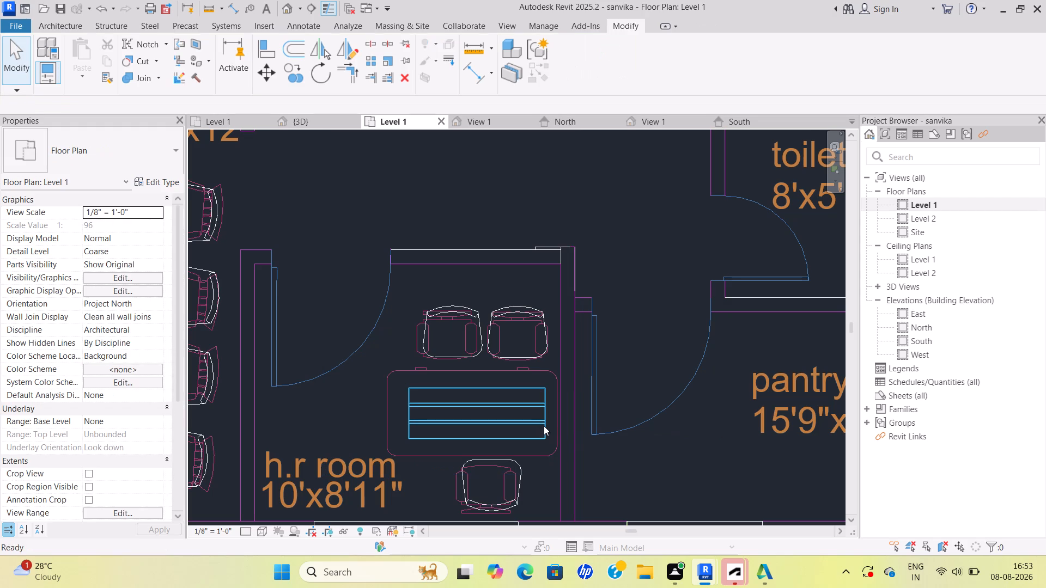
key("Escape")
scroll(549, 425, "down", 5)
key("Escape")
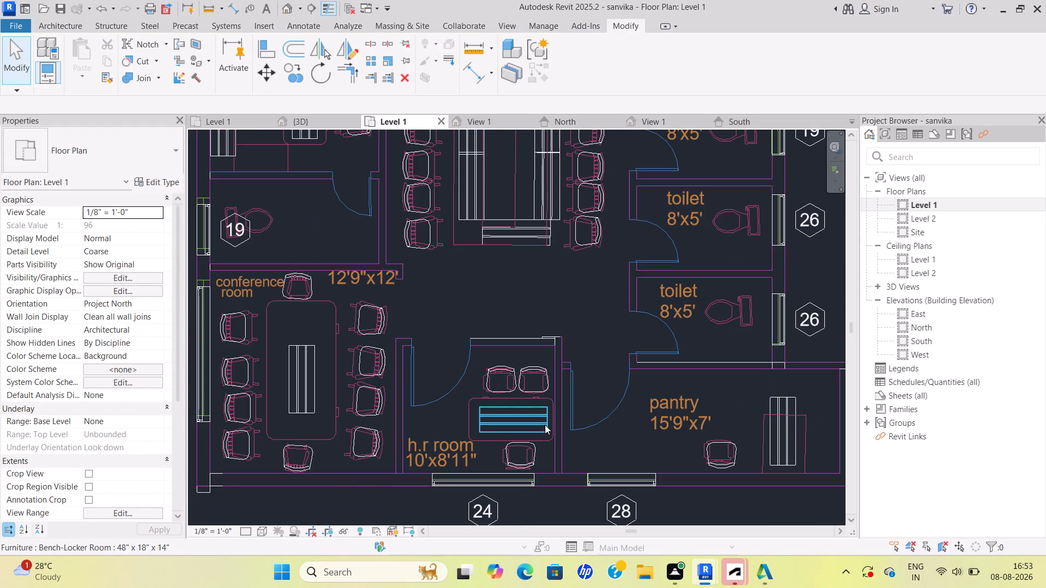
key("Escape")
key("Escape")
Rotate the h.r room's Bench-Locker Room bench by a slight freehand angle about its centre.
scroll(545, 426, "up", 5)
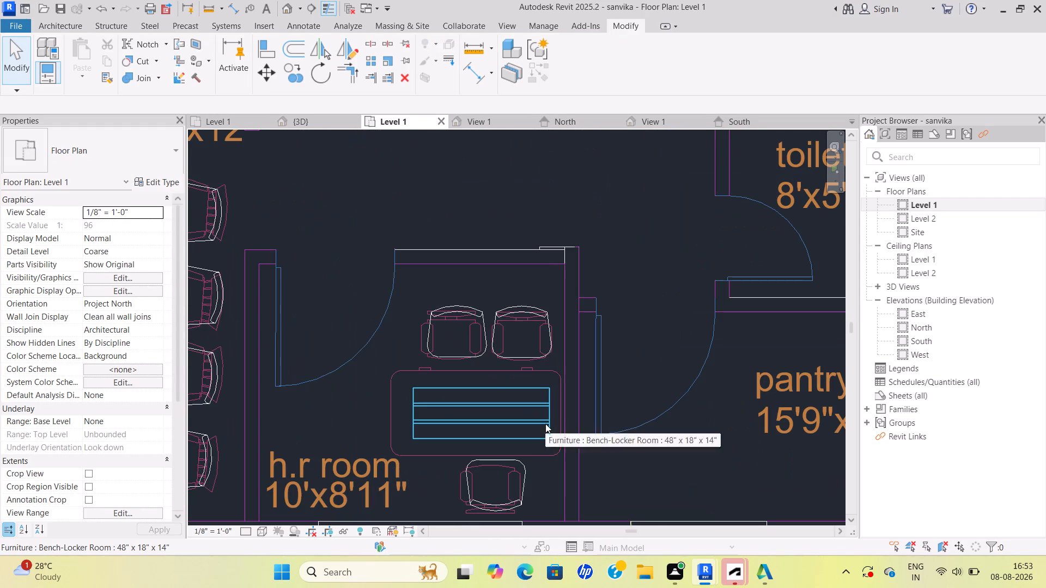
left_click(545, 421)
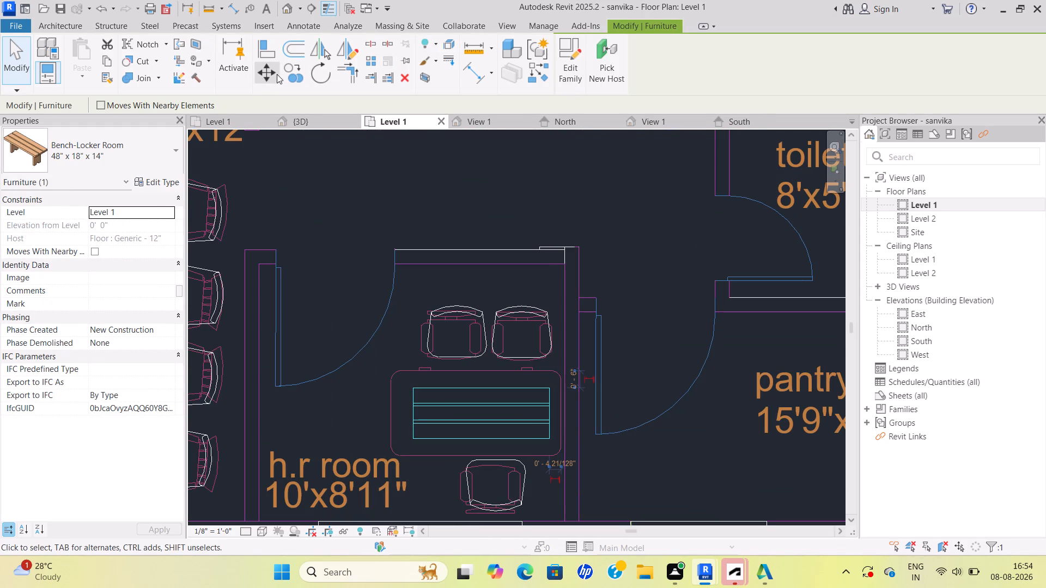
left_click(299, 75)
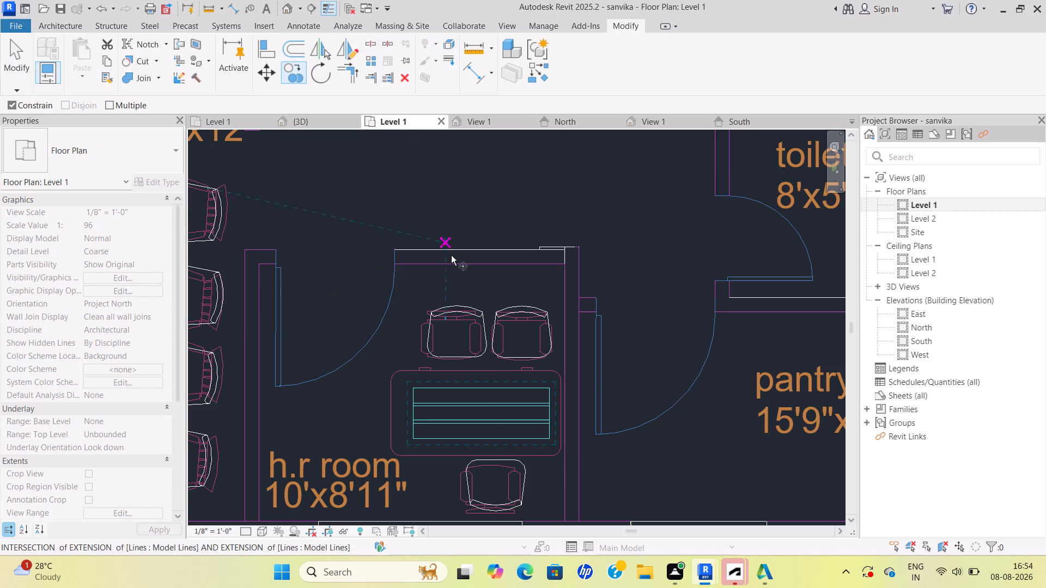
left_click(550, 414)
scroll(423, 341, "down", 4)
middle_click_drag(411, 323, 533, 421)
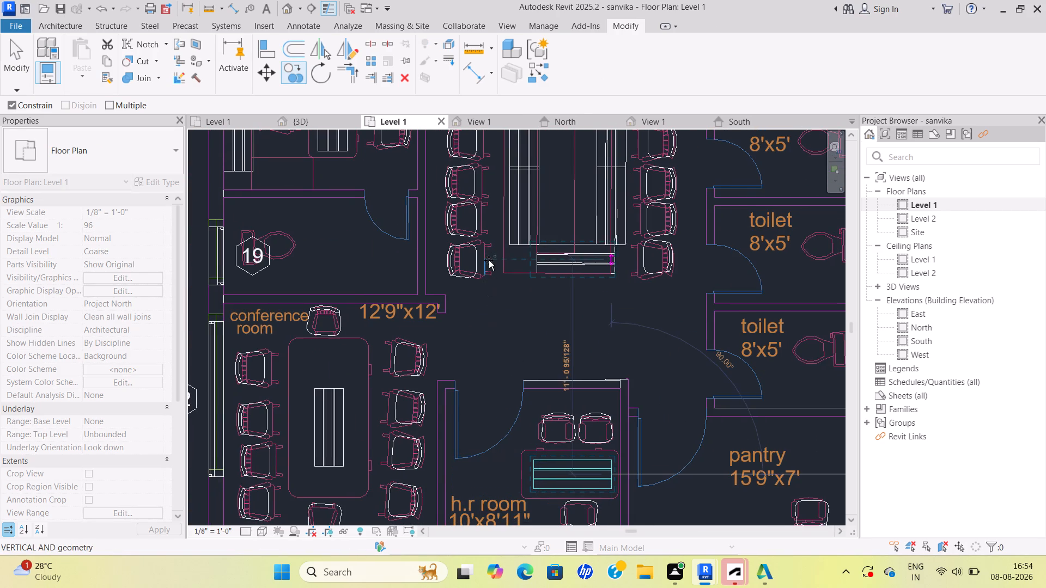
left_click(315, 79)
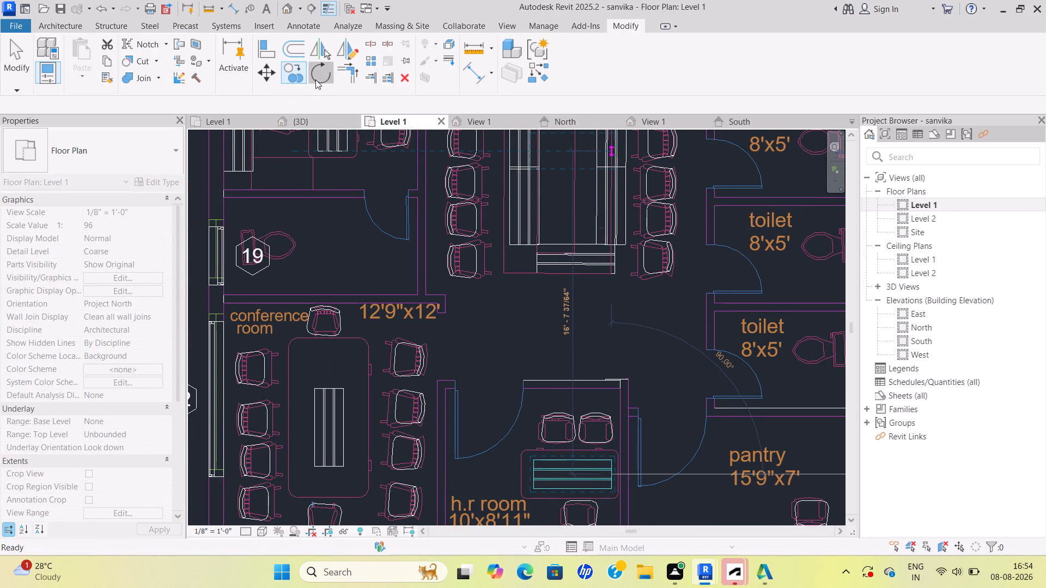
scroll(315, 236, "down", 4)
middle_click_drag(308, 255, 356, 389)
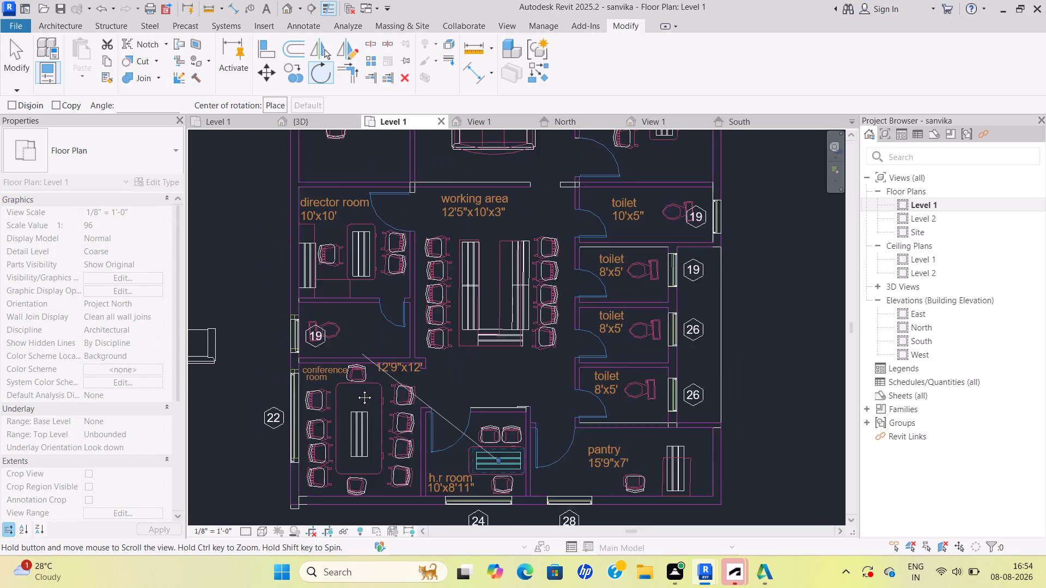
middle_click_drag(356, 389, 356, 389)
scroll(357, 372, "down", 1)
scroll(364, 326, "up", 6)
left_click(342, 363)
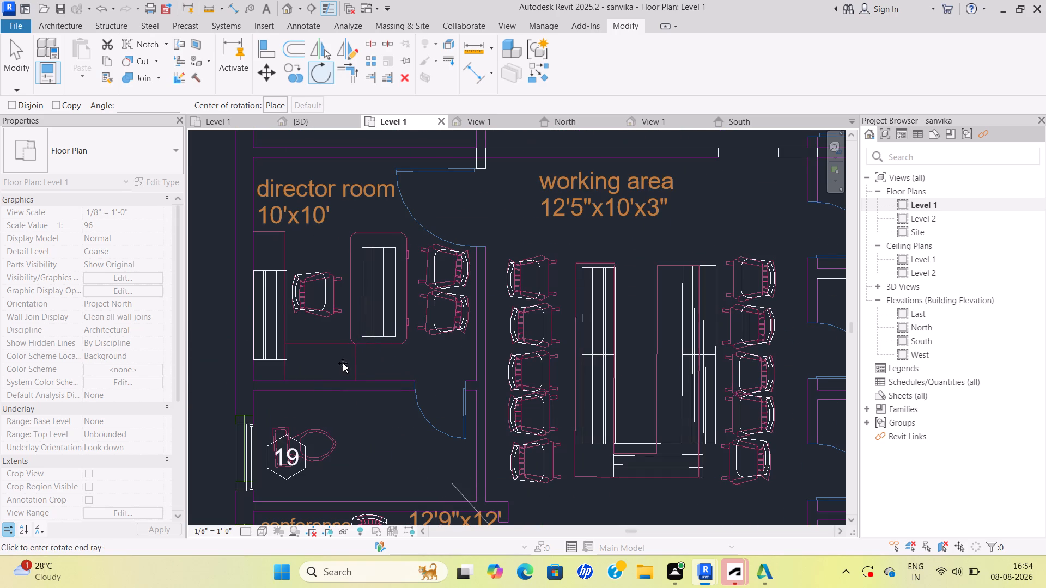
double_click(352, 361)
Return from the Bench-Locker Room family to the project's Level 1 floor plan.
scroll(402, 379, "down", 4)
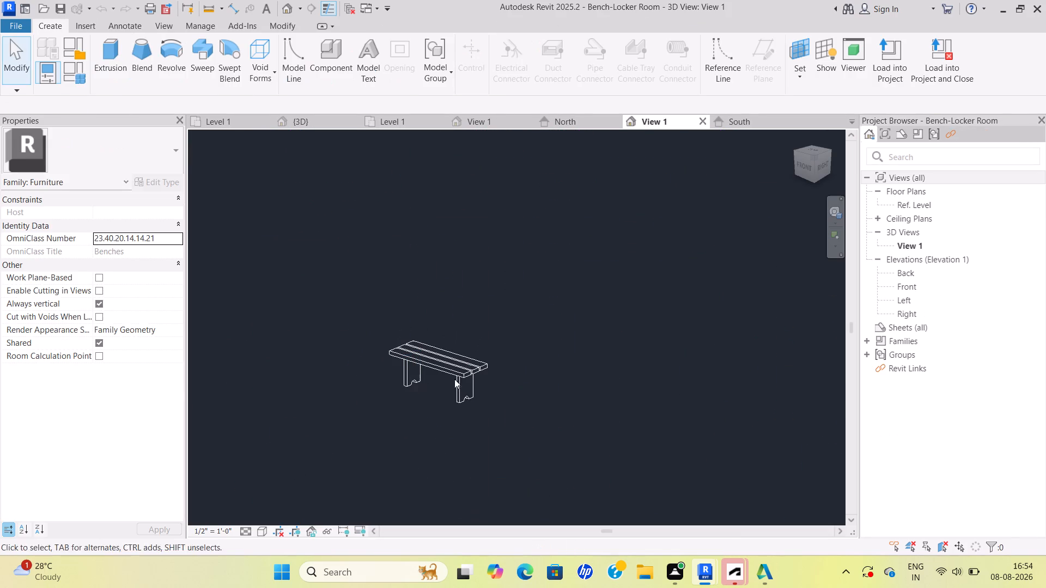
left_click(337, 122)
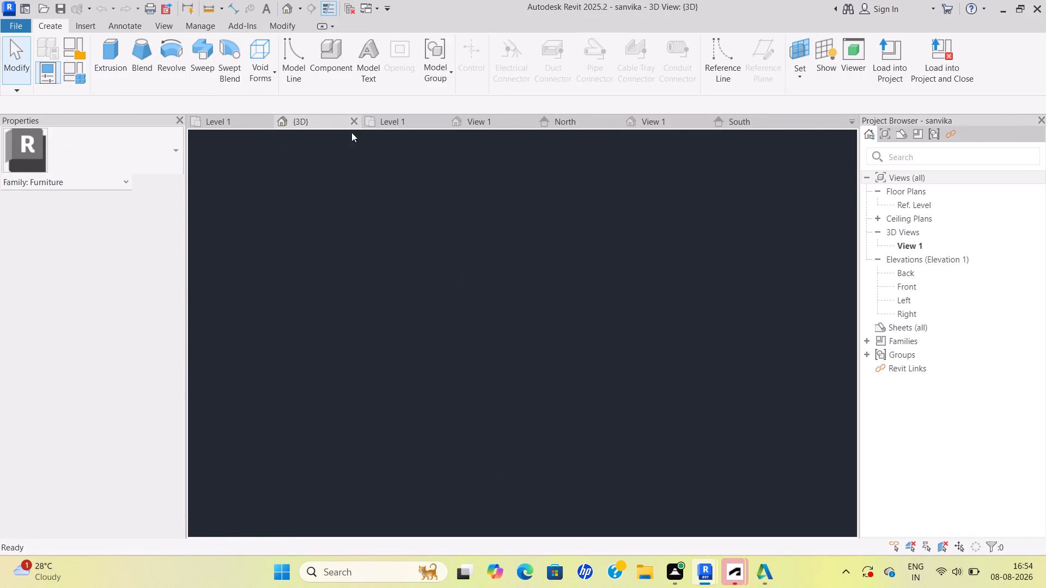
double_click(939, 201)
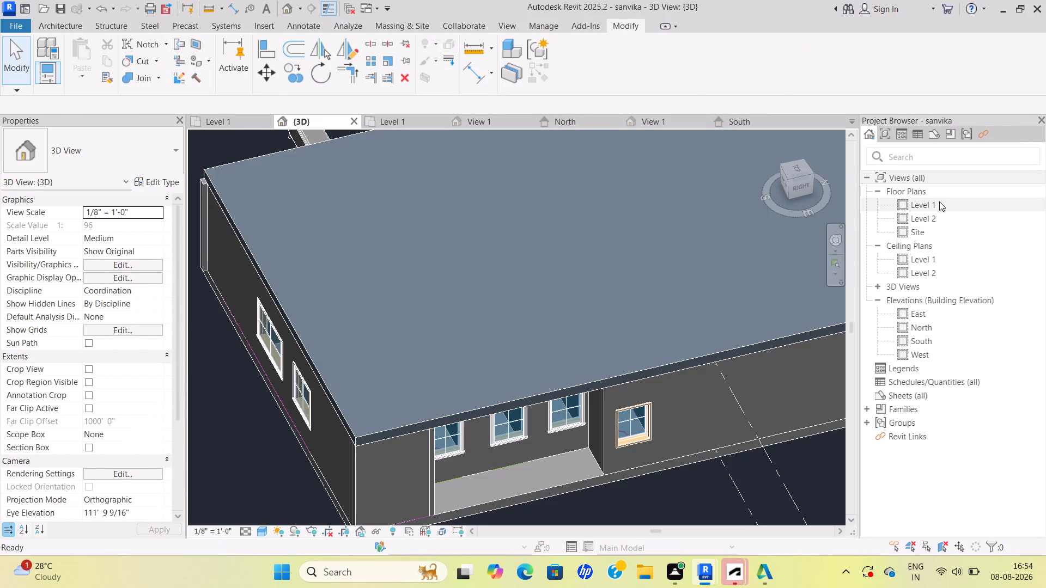
Review the whole Level 1 plan and examine the WC outline in the room between the director and conference rooms.
scroll(508, 382, "down", 9)
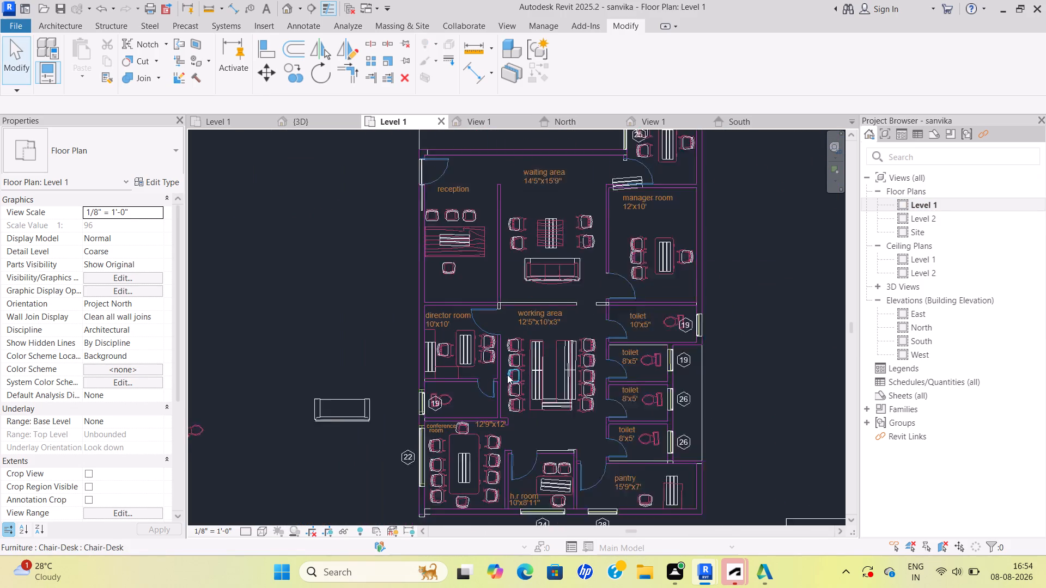
scroll(507, 375, "down", 1)
key("Escape")
key("Escape")
scroll(510, 449, "down", 1)
middle_click_drag(510, 449, 553, 448)
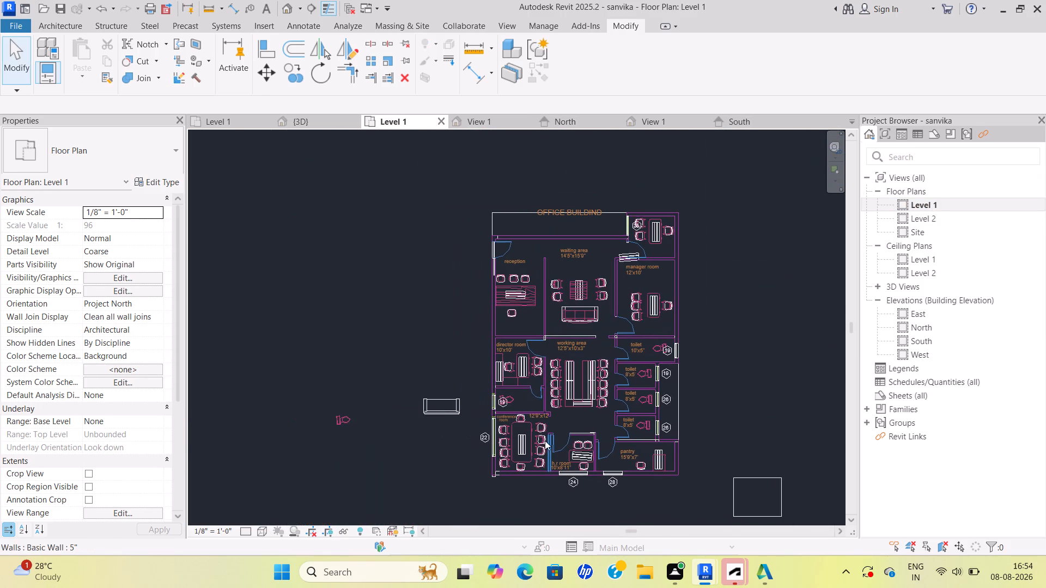
scroll(533, 403, "up", 4)
scroll(633, 516, "up", 1)
middle_click_drag(641, 516, 631, 466)
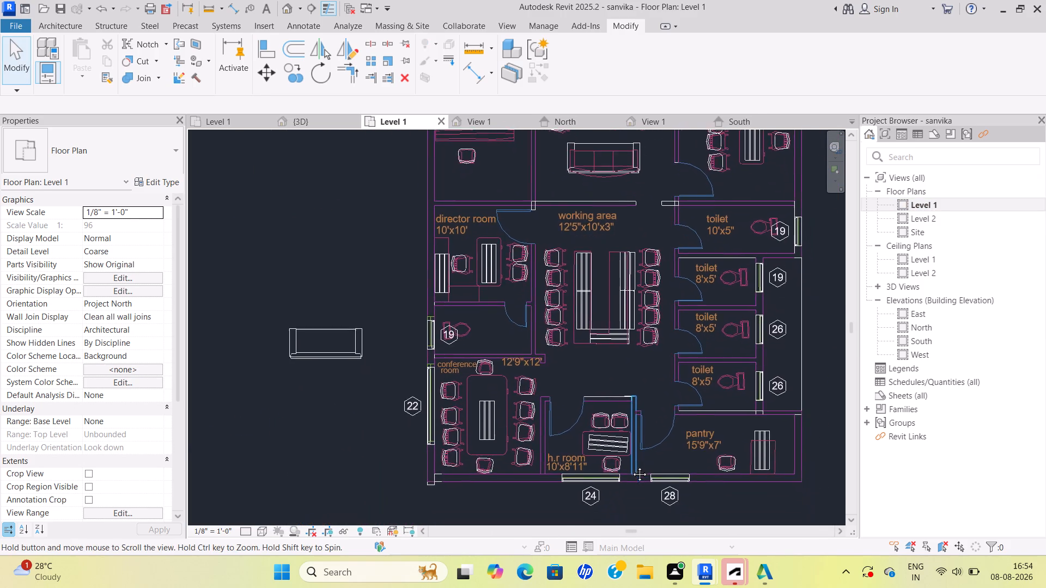
middle_click_drag(631, 466, 631, 465)
scroll(631, 465, "up", 3)
scroll(326, 344, "up", 1)
middle_click_drag(338, 347, 414, 421)
scroll(388, 383, "up", 3)
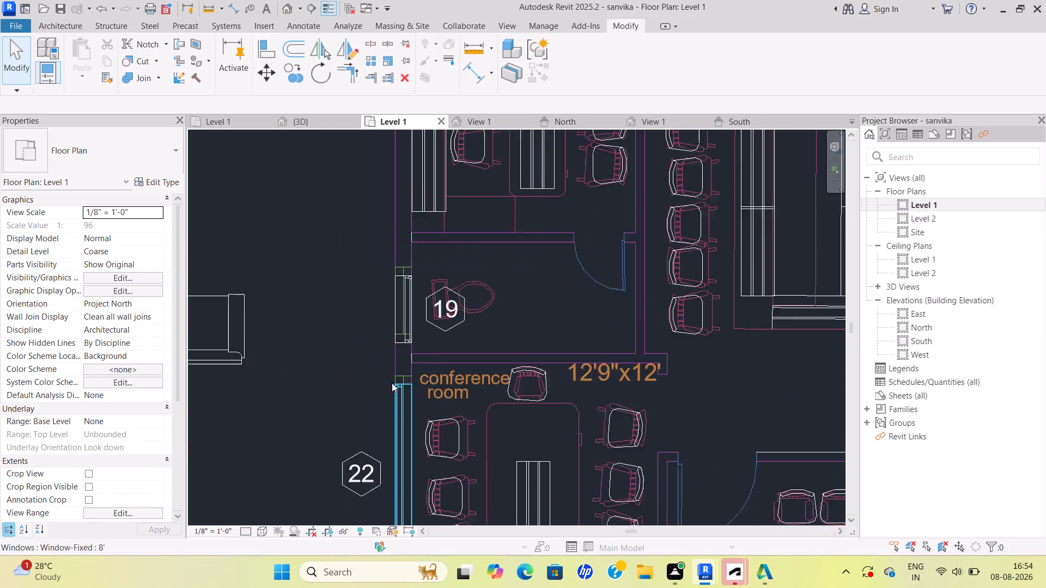
scroll(392, 383, "up", 1)
scroll(435, 399, "down", 9)
middle_click_drag(488, 392, 426, 396)
scroll(425, 396, "down", 1)
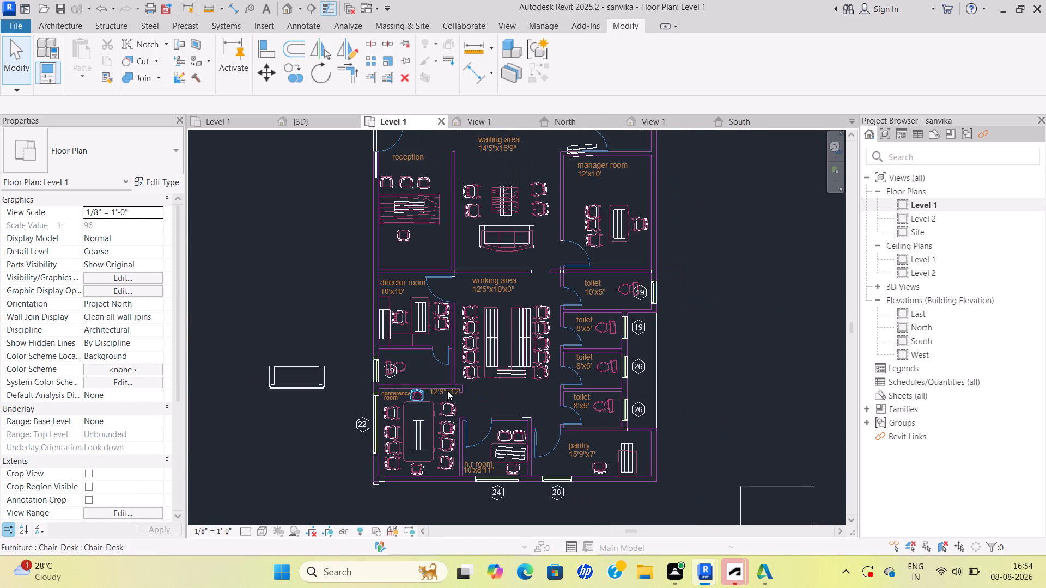
middle_click_drag(358, 393, 409, 408)
scroll(421, 410, "up", 11)
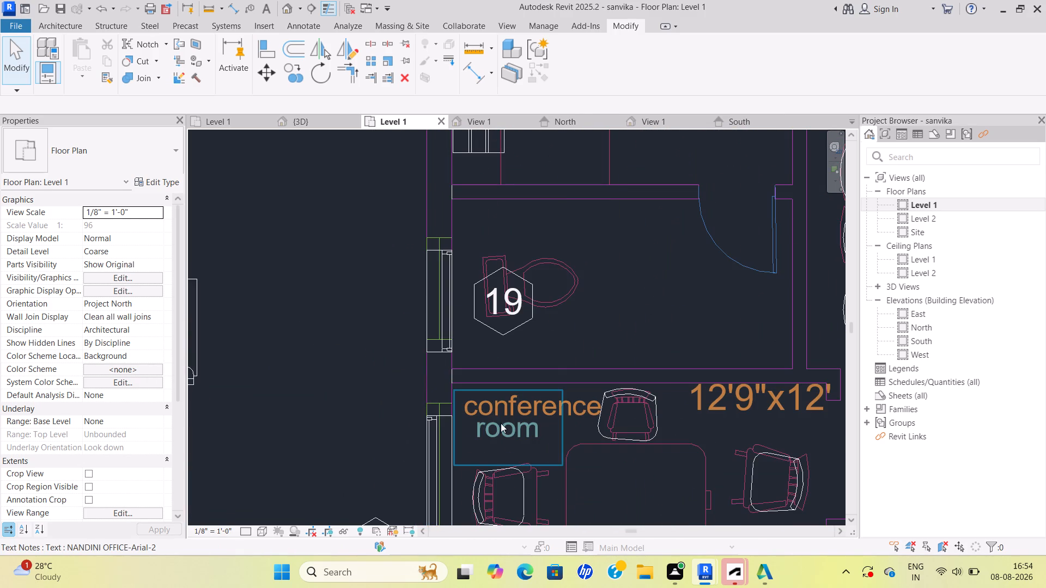
scroll(520, 293, "down", 7)
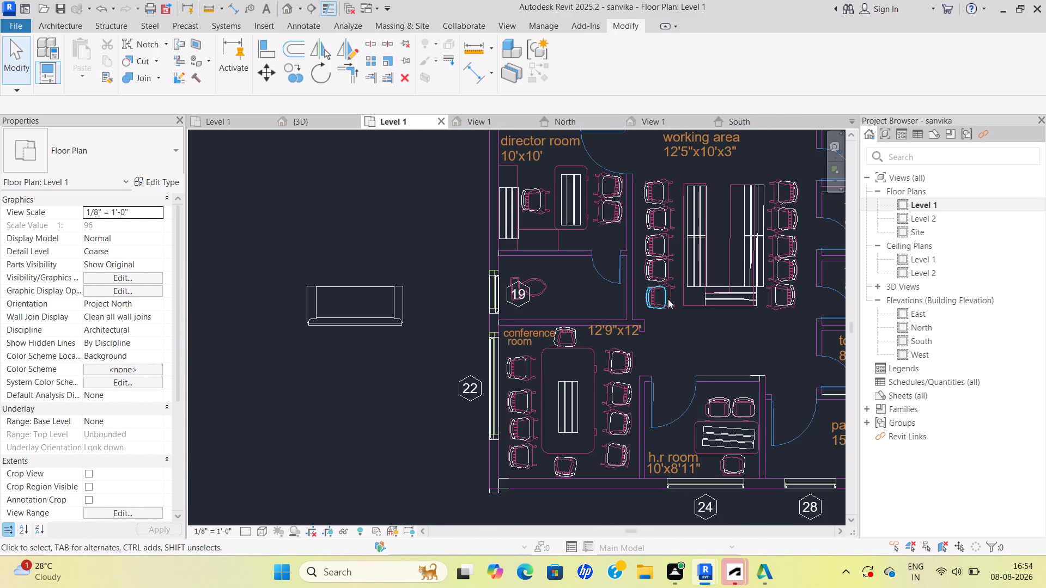
Align the near end of the conference room's 8' window with the reference line across the 9" wall beside it.
middle_click_drag(668, 299, 528, 333)
scroll(578, 295, "up", 4)
scroll(649, 318, "down", 3)
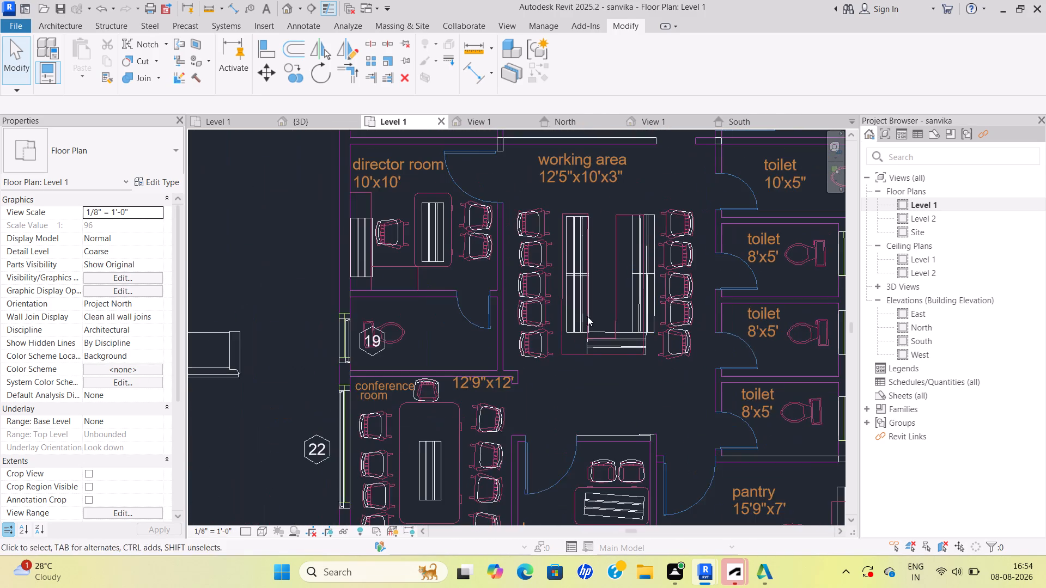
middle_click_drag(568, 316, 351, 327)
scroll(348, 327, "down", 1)
middle_click_drag(348, 327, 541, 244)
middle_click_drag(425, 348, 493, 335)
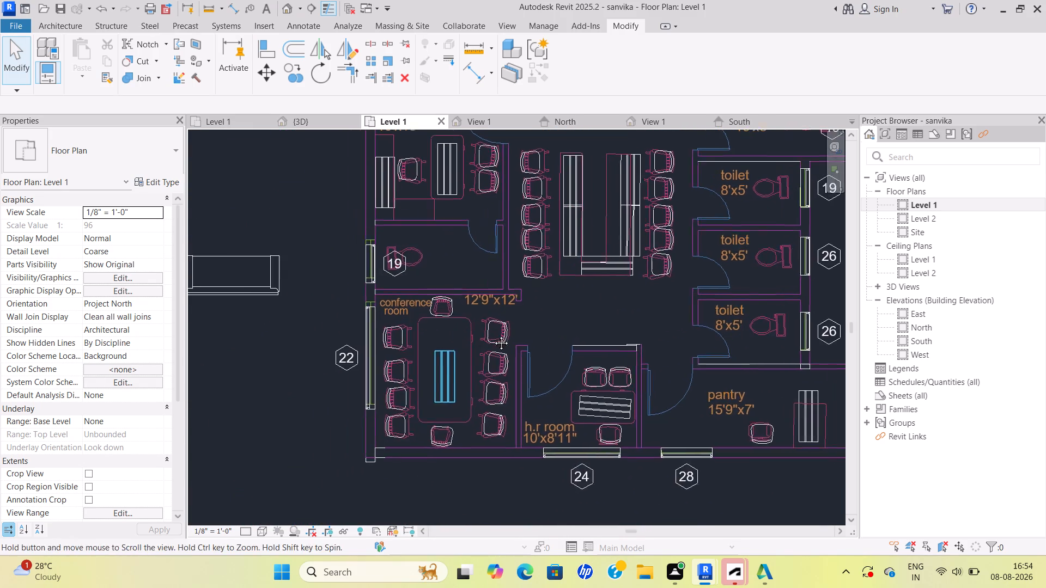
middle_click_drag(493, 335, 497, 334)
scroll(429, 316, "up", 5)
middle_click_drag(432, 303, 481, 382)
scroll(464, 367, "up", 6)
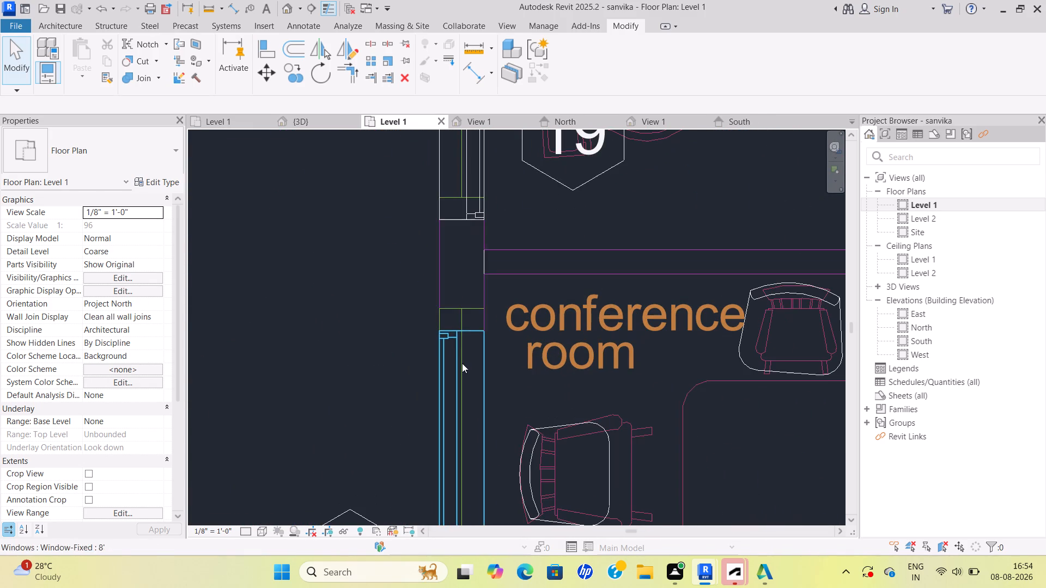
key("Escape")
key("Escape")
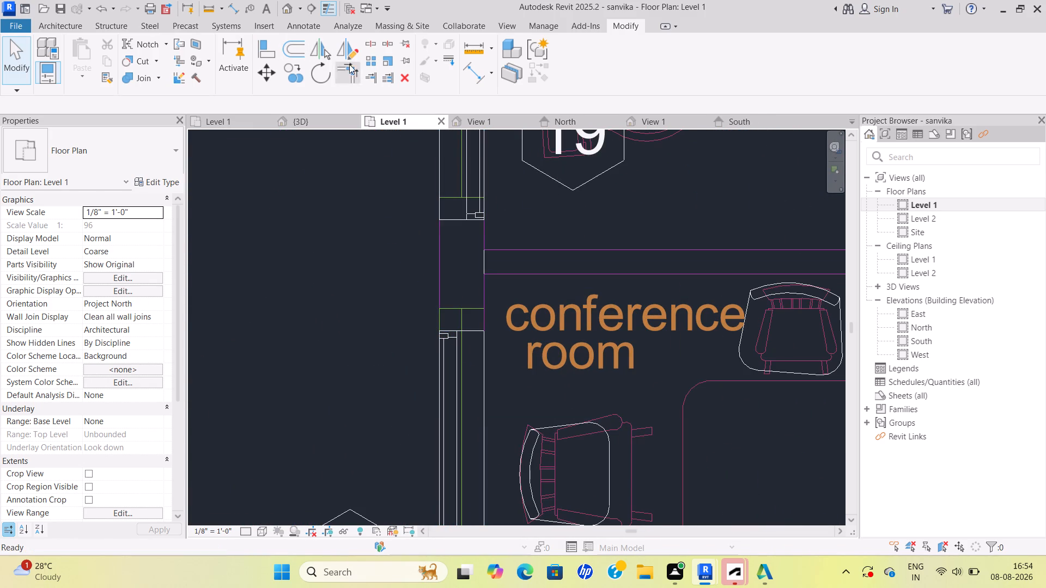
left_click(625, 24)
left_click(270, 54)
scroll(455, 329, "up", 4)
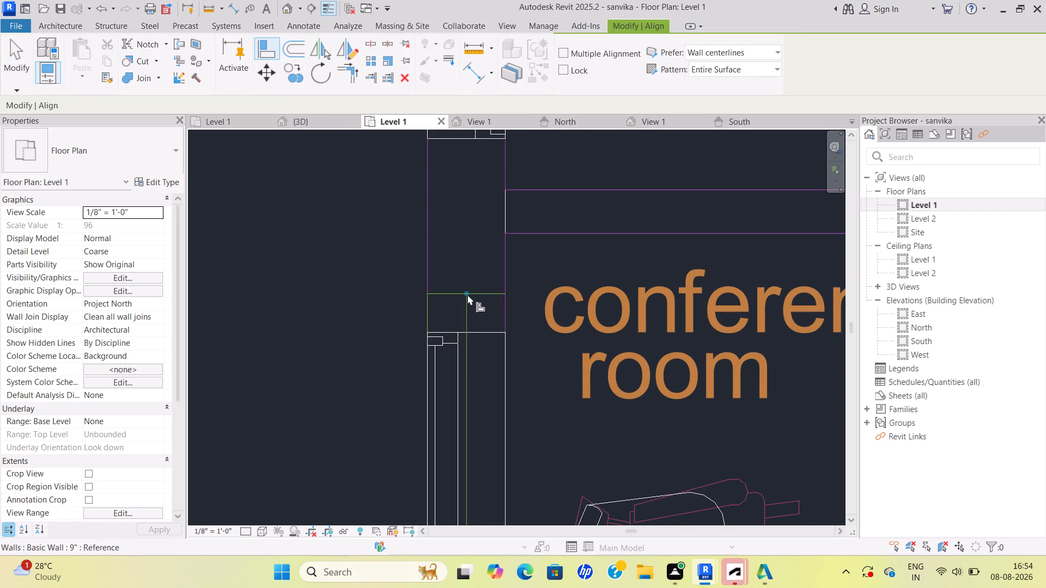
left_click(467, 293)
left_click(466, 330)
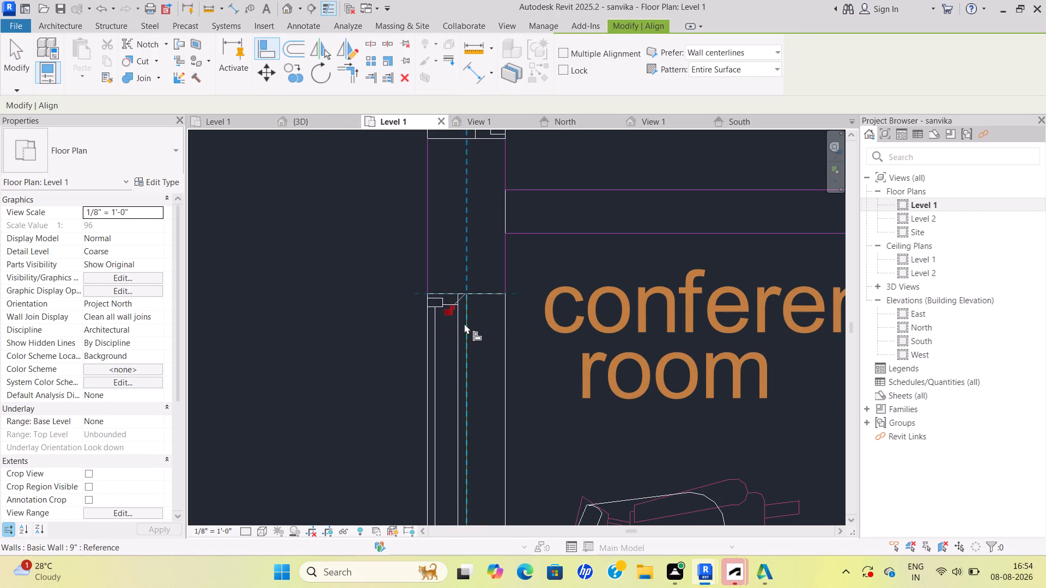
key("Escape")
Align the near end of the WC's 3' window with the reference line across the outer wall, between director and conference rooms.
scroll(456, 290, "down", 6)
middle_click_drag(461, 264, 464, 432)
middle_click_drag(465, 256, 459, 366)
scroll(457, 330, "up", 4)
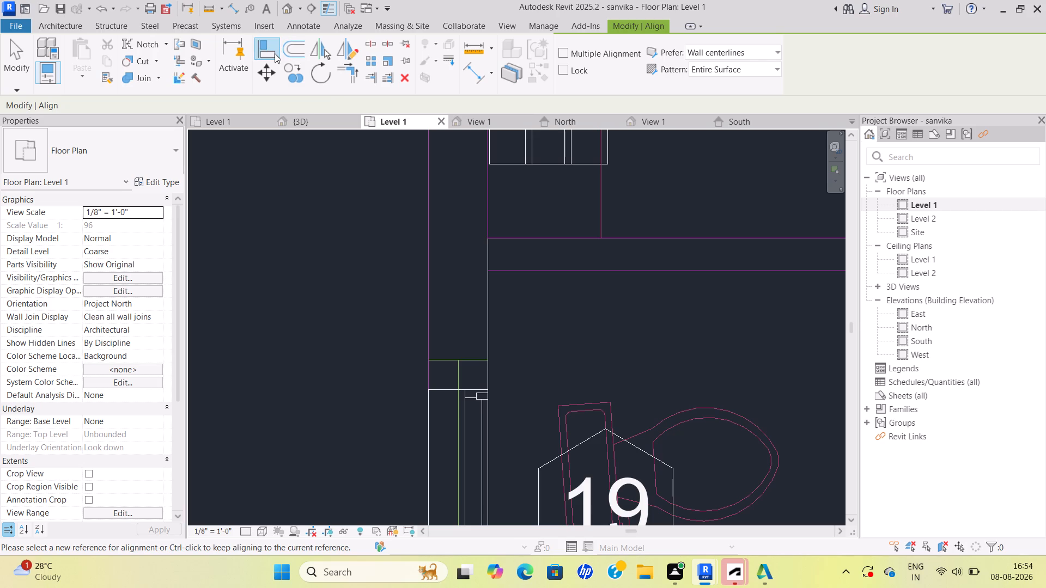
left_click(275, 53)
scroll(473, 370, "up", 4)
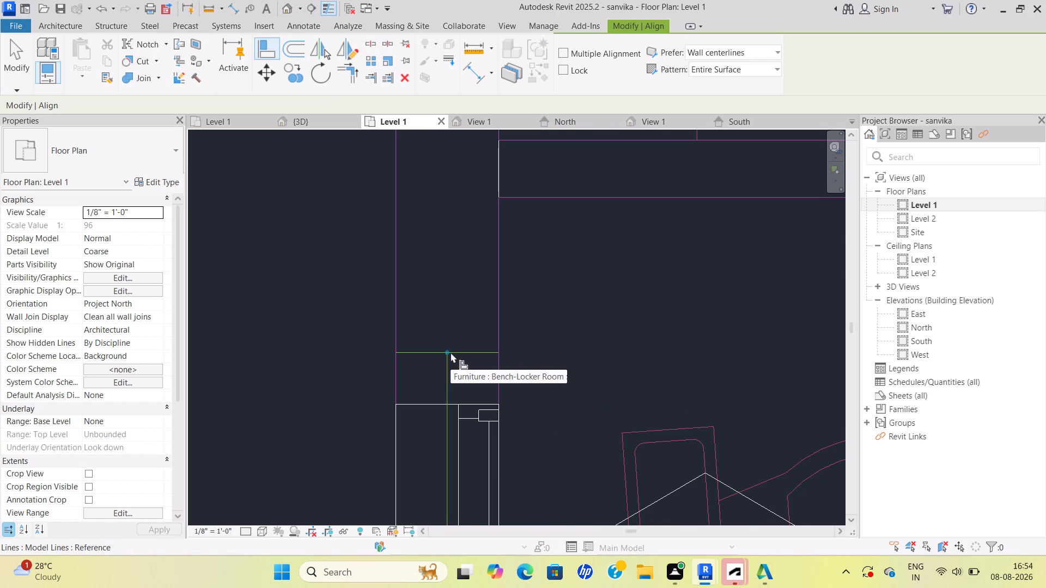
left_click(449, 351)
left_click(447, 402)
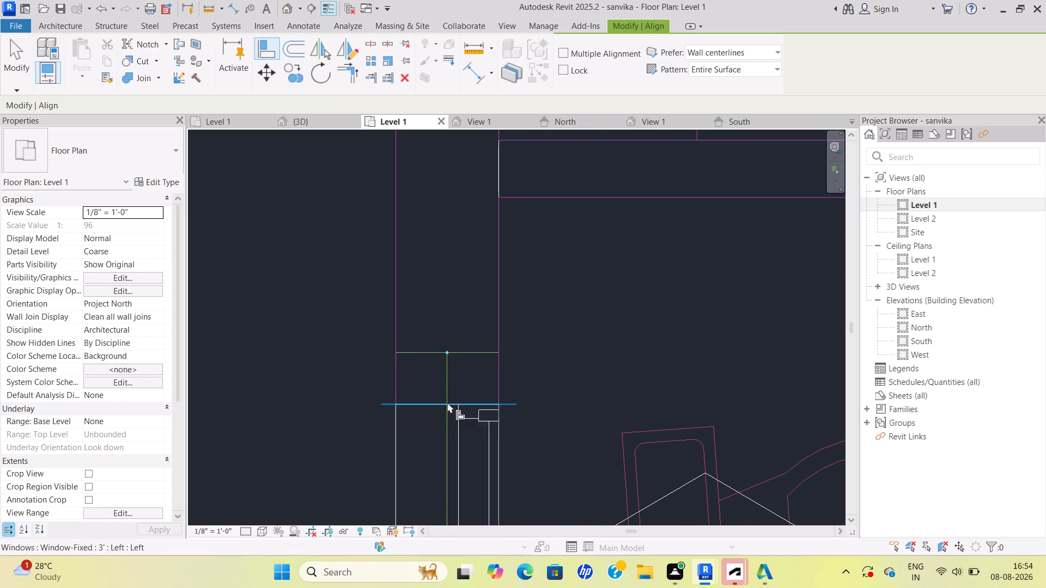
key("Escape")
scroll(462, 403, "down", 16)
middle_click_drag(460, 388, 433, 341)
key("Escape")
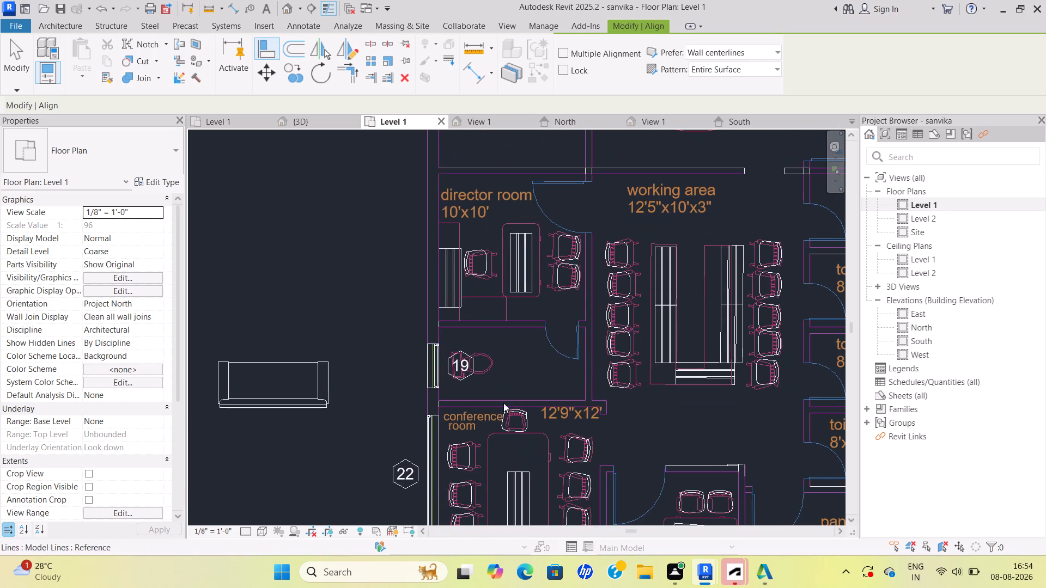
Examine the working area's benches and chairs along with the adjoining toilets, and review the whole Level 1 plan.
scroll(532, 422, "down", 4)
middle_click_drag(526, 418, 428, 314)
scroll(537, 416, "up", 6)
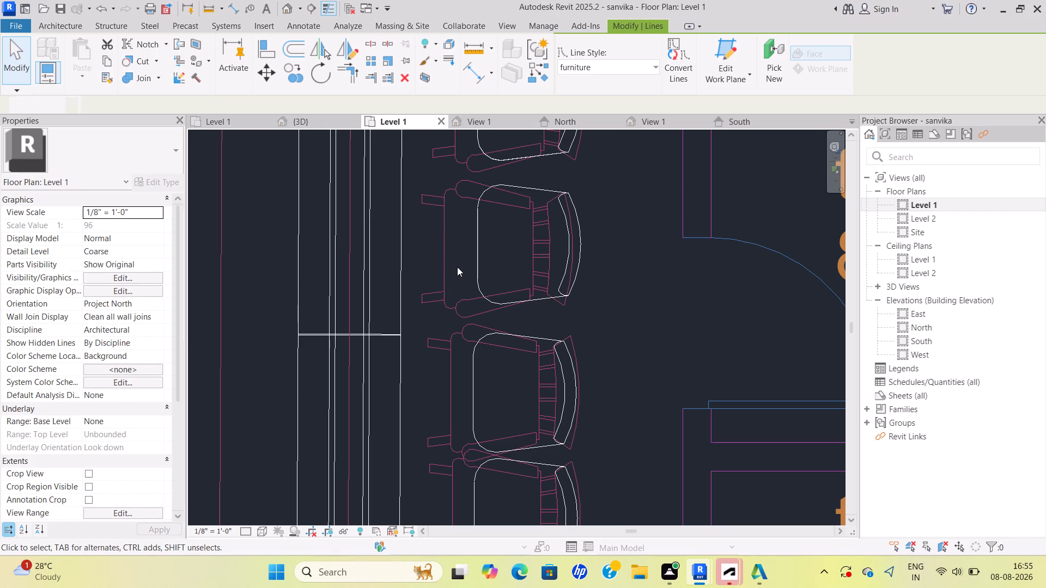
scroll(445, 264, "up", 3)
scroll(445, 263, "down", 14)
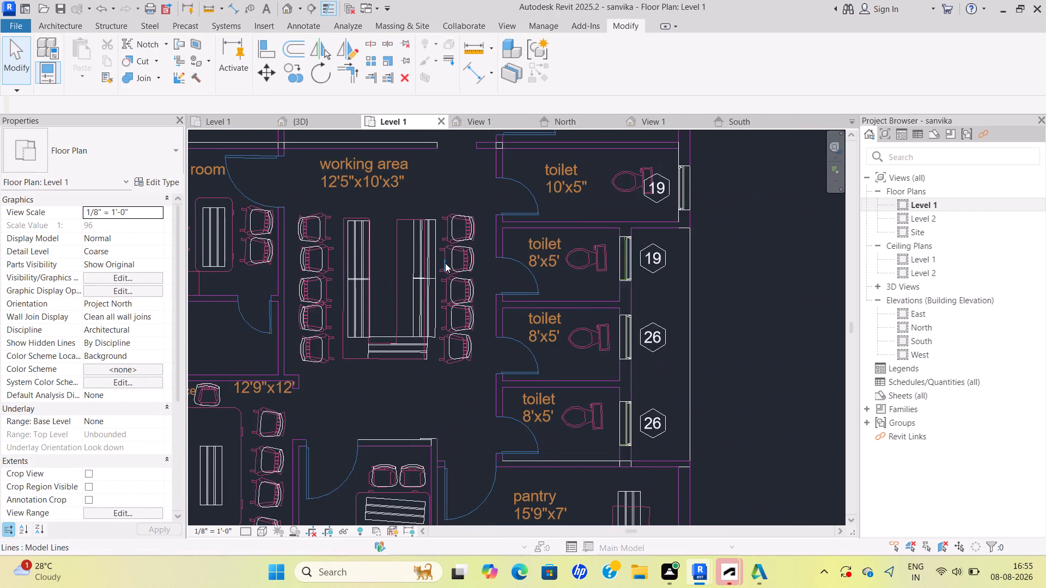
middle_click_drag(445, 263, 455, 303)
key("Escape")
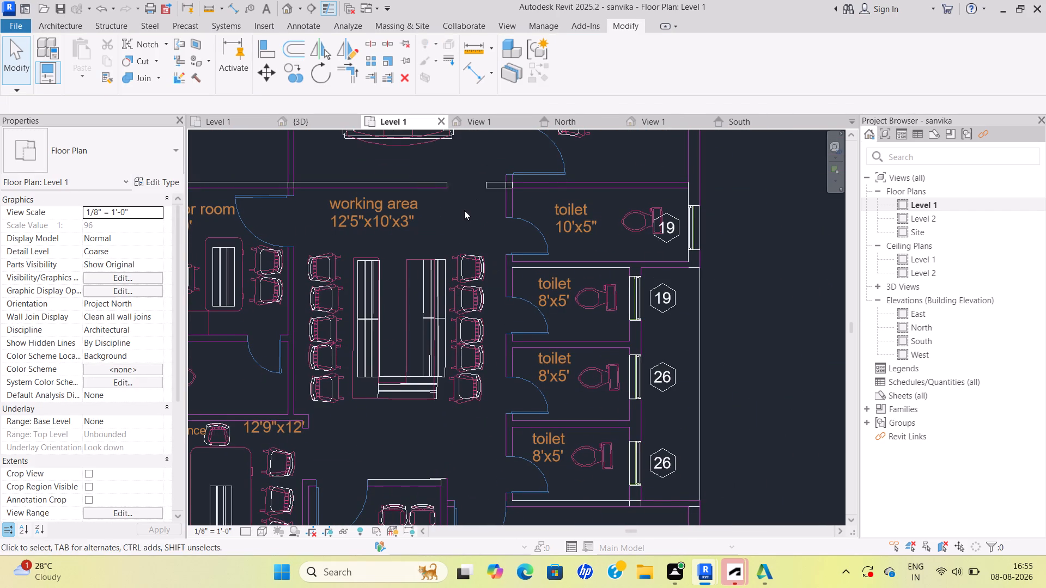
scroll(473, 233, "down", 4)
middle_click_drag(476, 238, 479, 271)
scroll(476, 237, "down", 2)
middle_click_drag(476, 268, 495, 395)
scroll(500, 331, "down", 1)
middle_click_drag(500, 331, 499, 311)
scroll(504, 260, "up", 2)
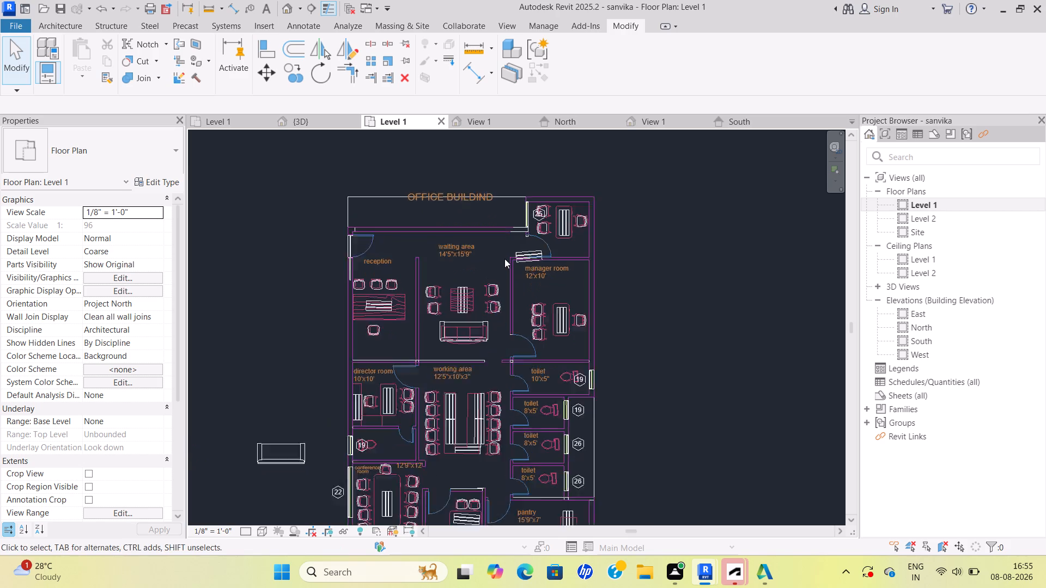
Examine the manager room and the small furnished room beyond it, checking the bench and chairs against their outlines.
scroll(504, 259, "up", 6)
scroll(567, 257, "down", 3)
middle_click_drag(563, 261, 385, 304)
scroll(396, 295, "down", 1)
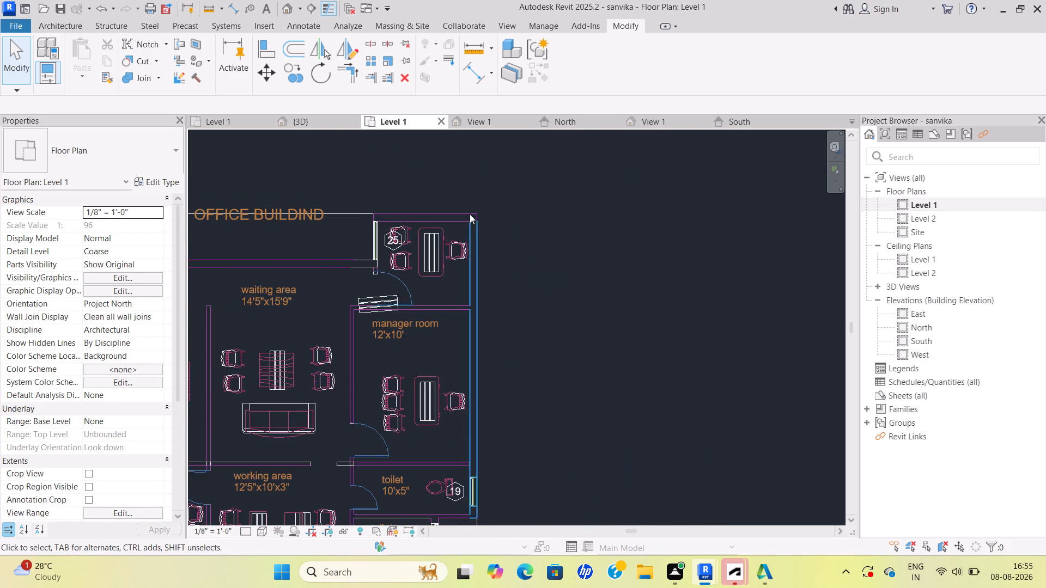
scroll(465, 213, "up", 5)
scroll(428, 244, "up", 2)
middle_click_drag(429, 245, 469, 234)
scroll(455, 254, "up", 5)
scroll(499, 322, "down", 2)
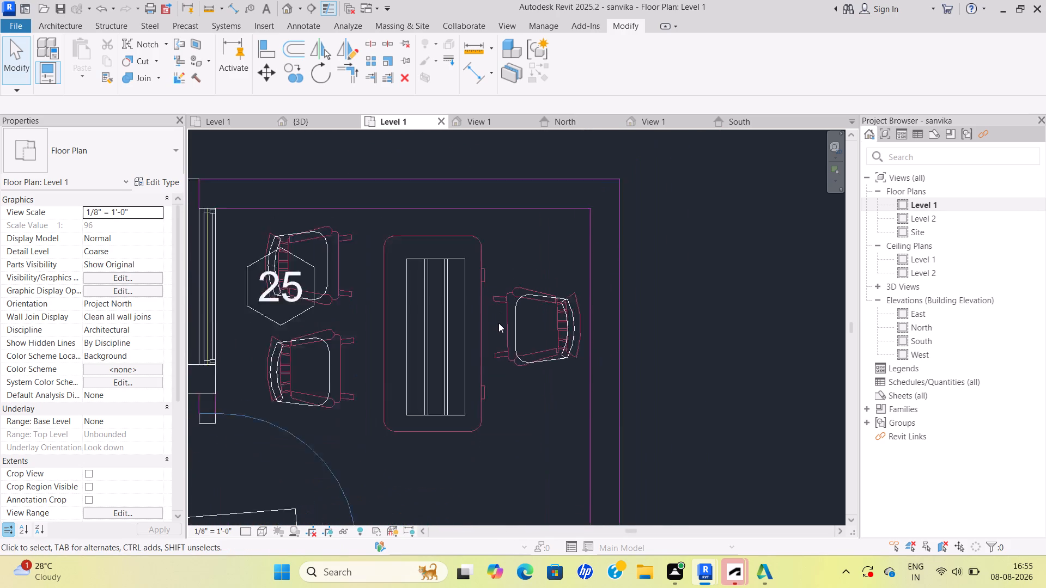
scroll(498, 323, "down", 2)
middle_click_drag(498, 323, 560, 224)
scroll(533, 270, "down", 5)
middle_click_drag(526, 275, 548, 222)
Review the plan from the working area and toilets to the pantry, h.r room and conference room.
scroll(546, 424, "down", 2)
middle_click_drag(546, 419, 549, 283)
middle_click_drag(549, 413, 582, 277)
scroll(584, 420, "down", 1)
middle_click_drag(584, 420, 573, 367)
key("Escape")
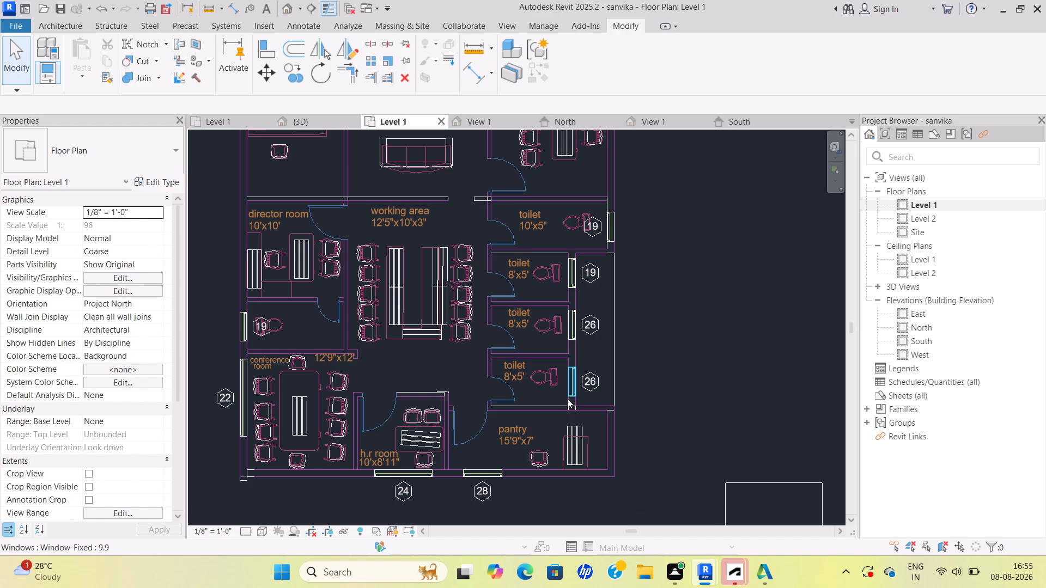
middle_click_drag(563, 316, 564, 394)
scroll(528, 416, "down", 1)
scroll(504, 440, "up", 6)
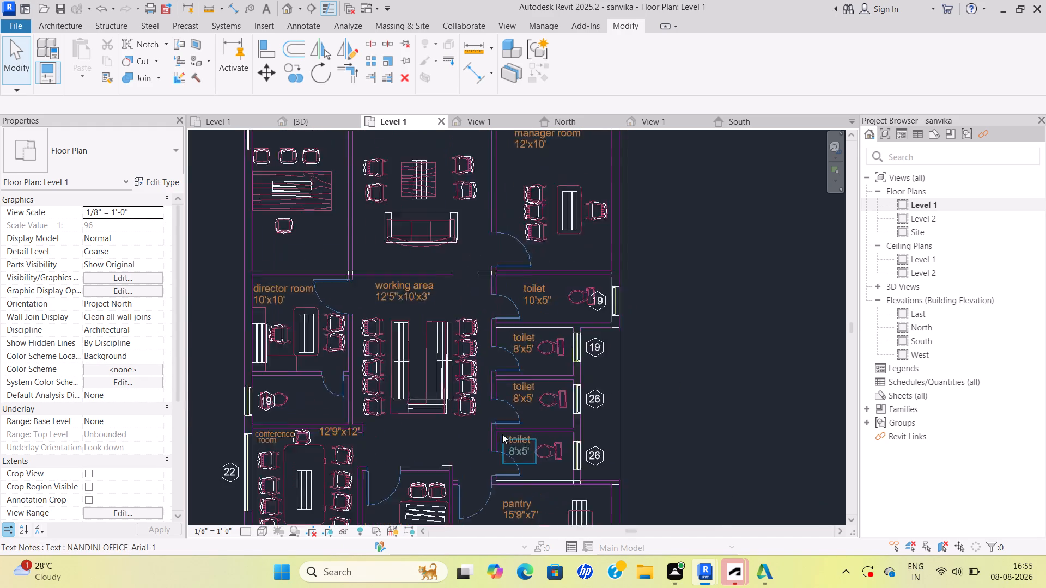
scroll(498, 429, "down", 1)
middle_click_drag(502, 413, 518, 313)
middle_click_drag(433, 501, 497, 405)
scroll(476, 384, "up", 4)
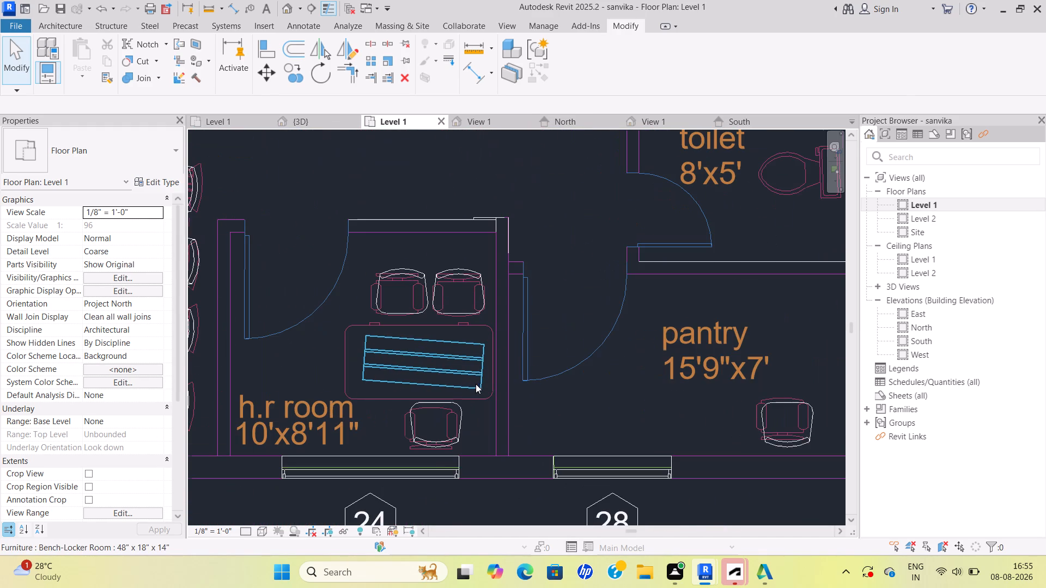
scroll(472, 373, "down", 3)
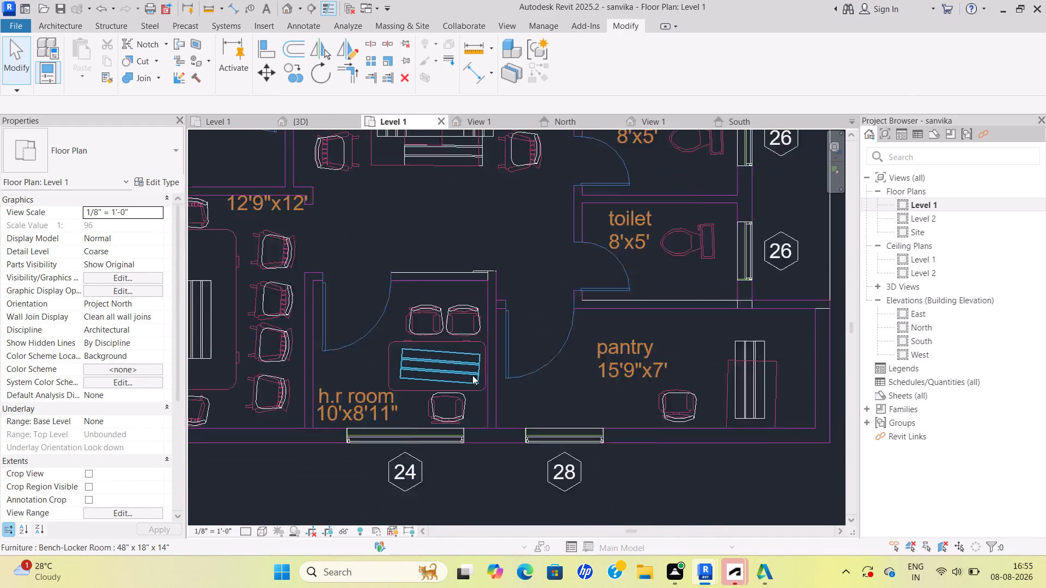
scroll(472, 375, "down", 6)
middle_click_drag(472, 375, 505, 393)
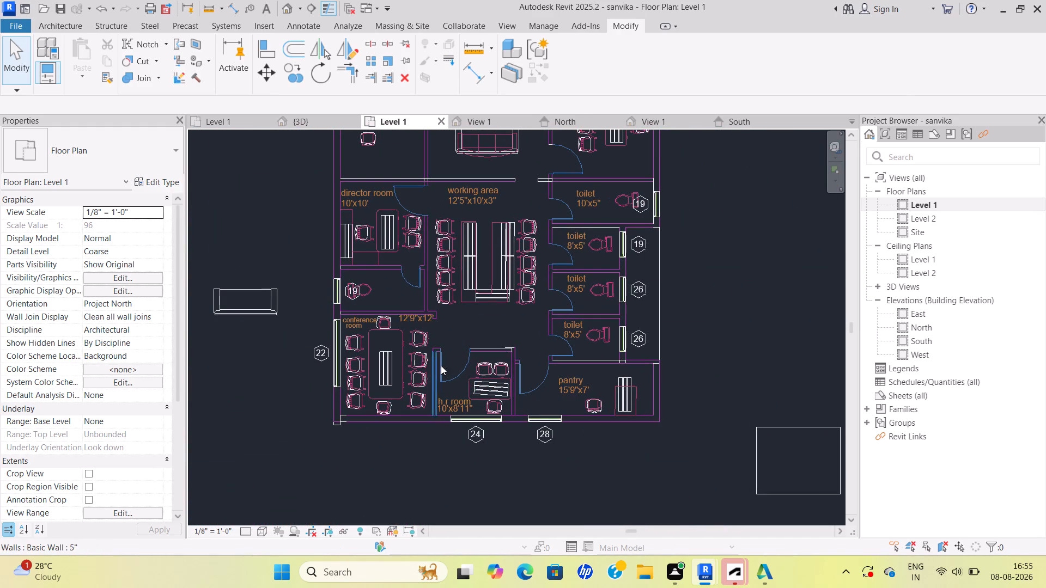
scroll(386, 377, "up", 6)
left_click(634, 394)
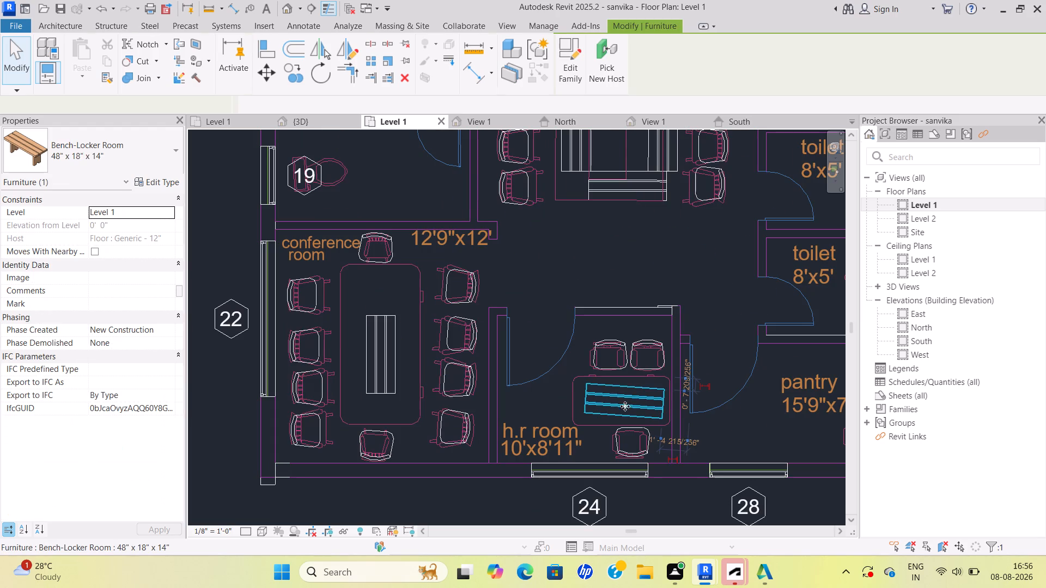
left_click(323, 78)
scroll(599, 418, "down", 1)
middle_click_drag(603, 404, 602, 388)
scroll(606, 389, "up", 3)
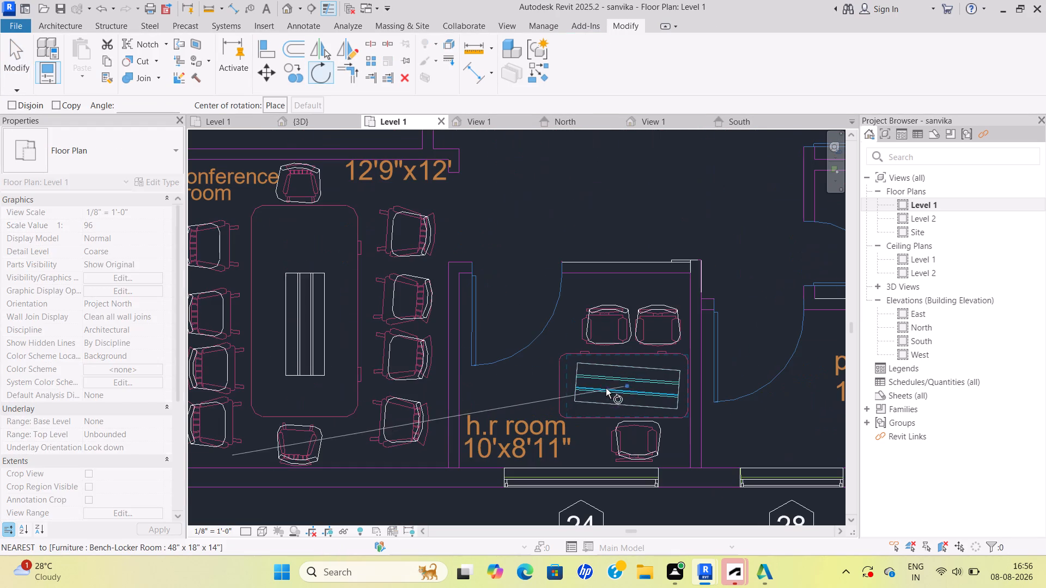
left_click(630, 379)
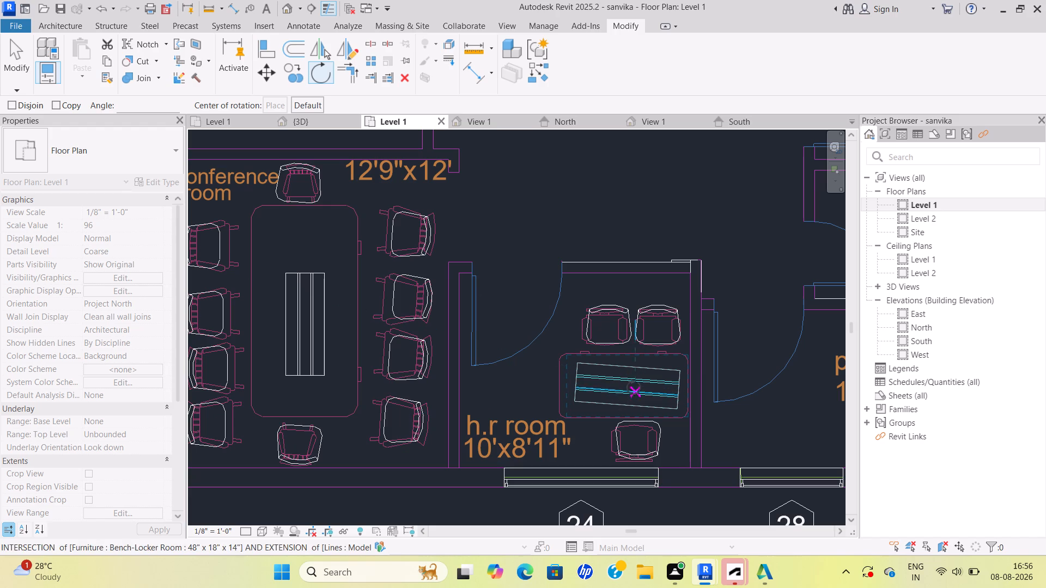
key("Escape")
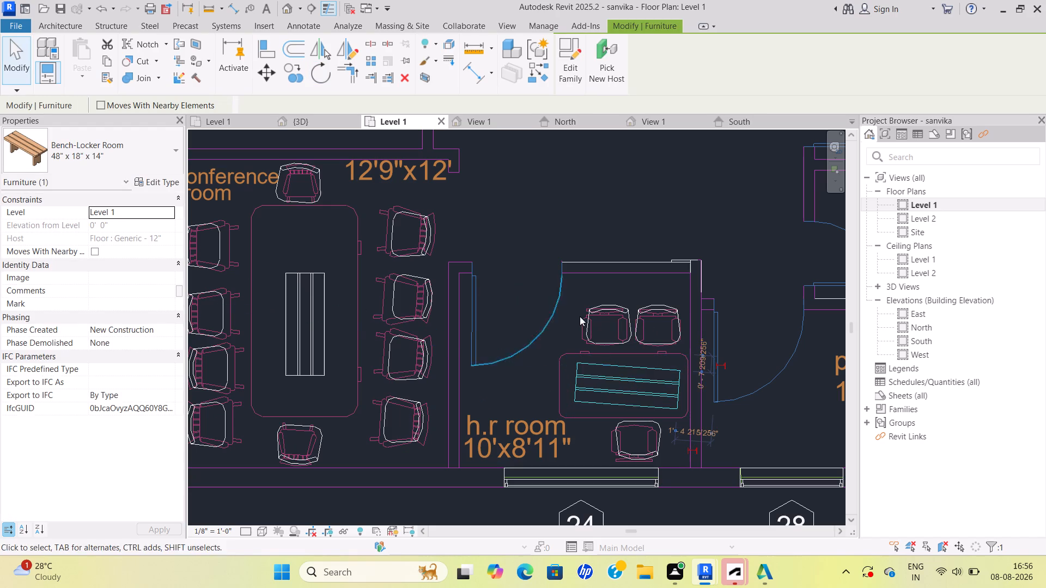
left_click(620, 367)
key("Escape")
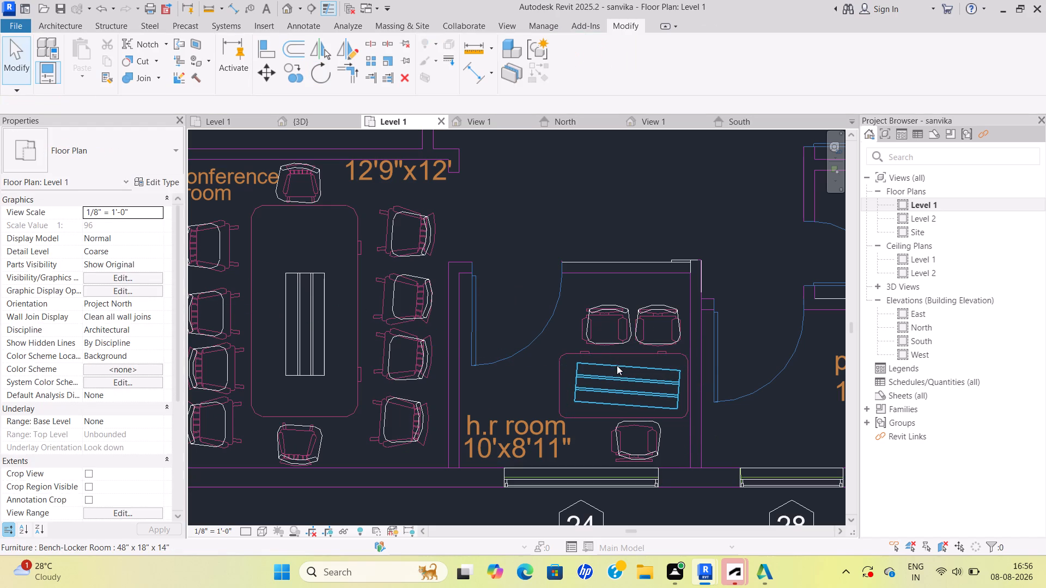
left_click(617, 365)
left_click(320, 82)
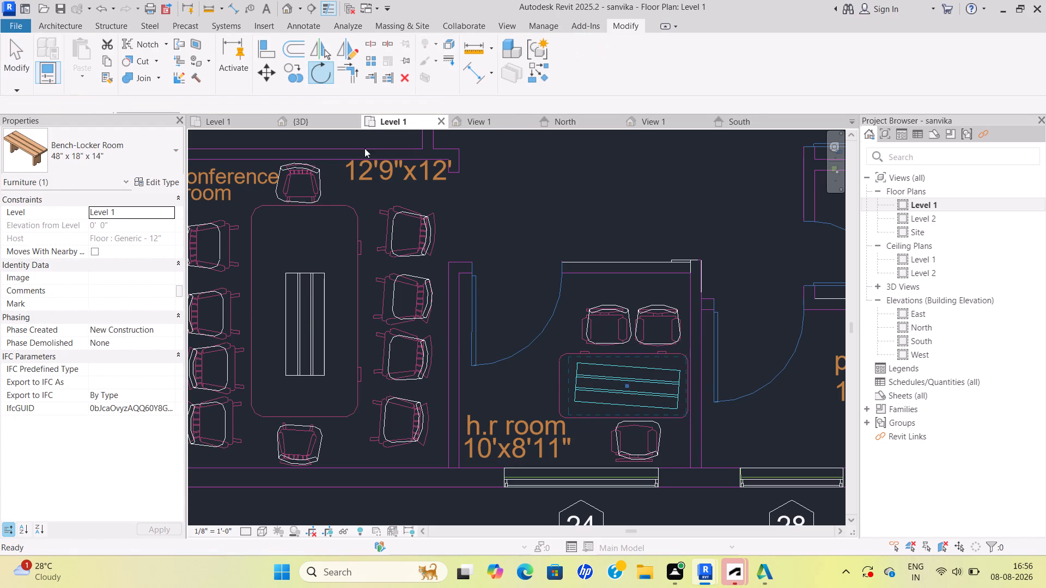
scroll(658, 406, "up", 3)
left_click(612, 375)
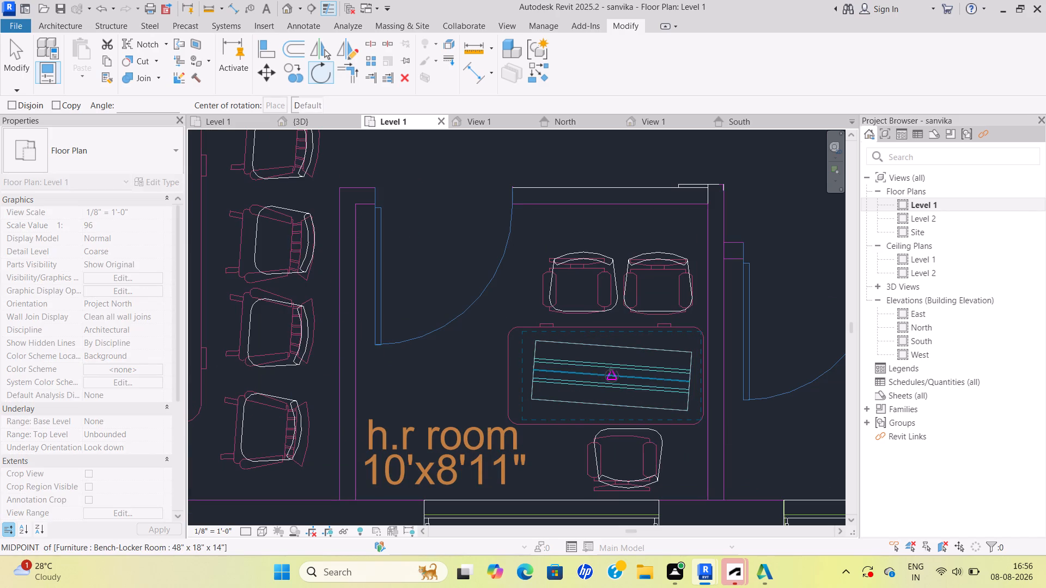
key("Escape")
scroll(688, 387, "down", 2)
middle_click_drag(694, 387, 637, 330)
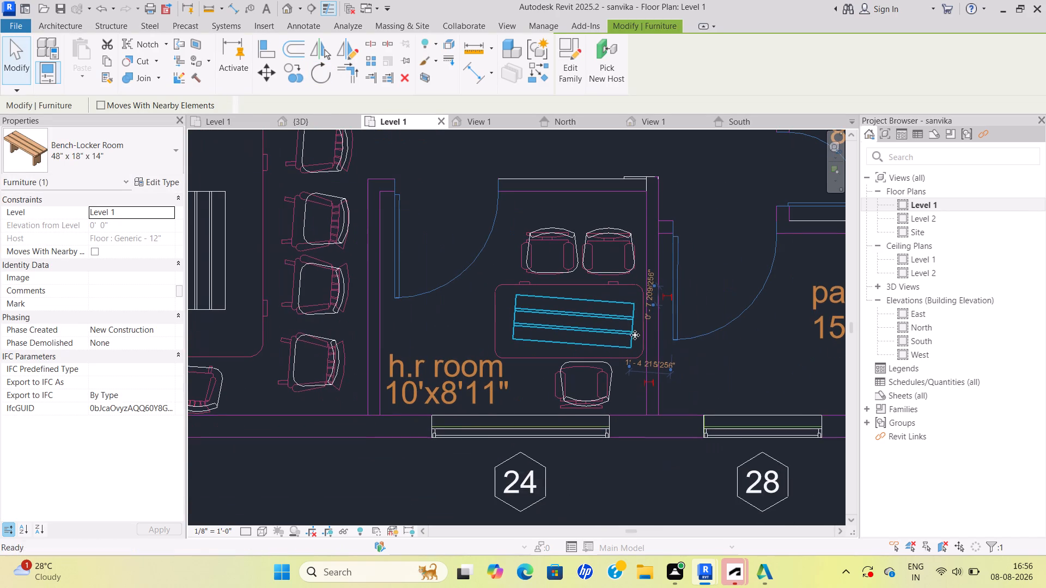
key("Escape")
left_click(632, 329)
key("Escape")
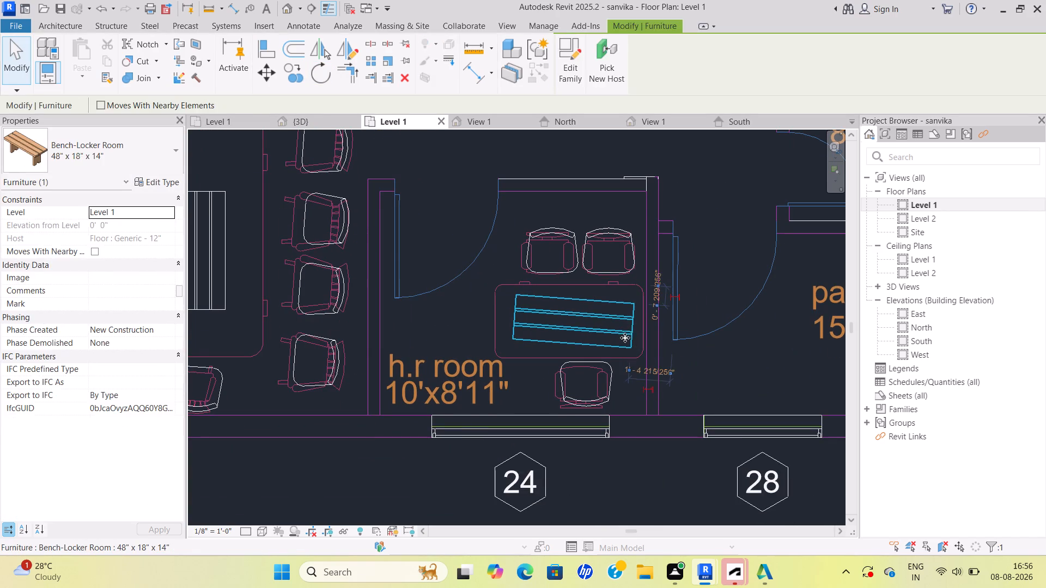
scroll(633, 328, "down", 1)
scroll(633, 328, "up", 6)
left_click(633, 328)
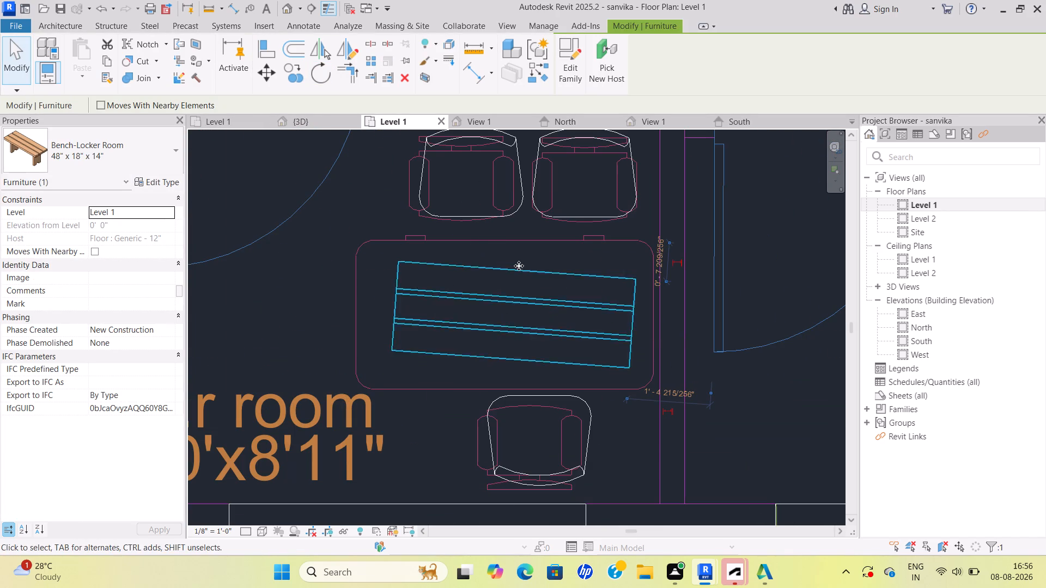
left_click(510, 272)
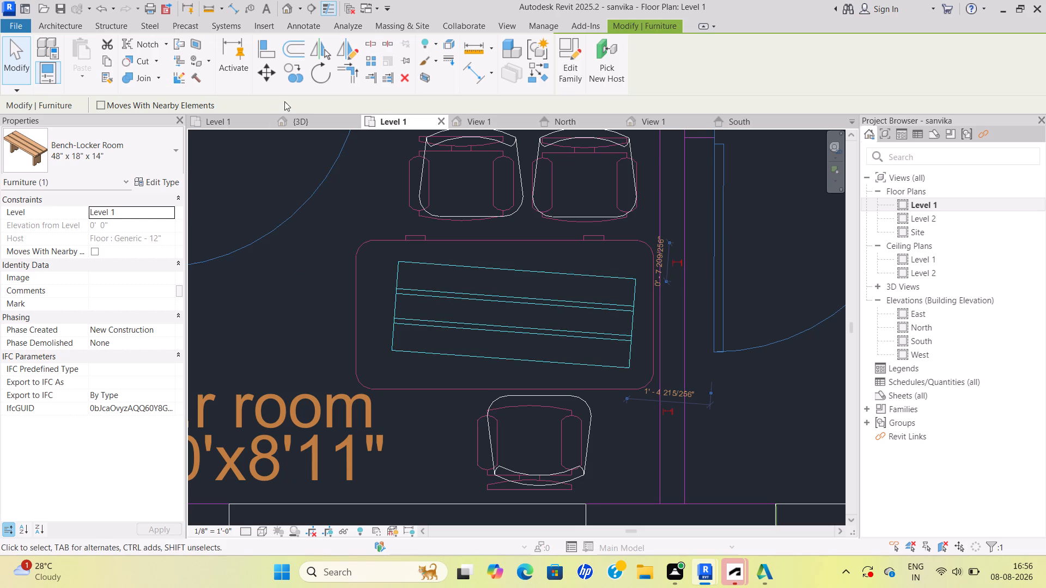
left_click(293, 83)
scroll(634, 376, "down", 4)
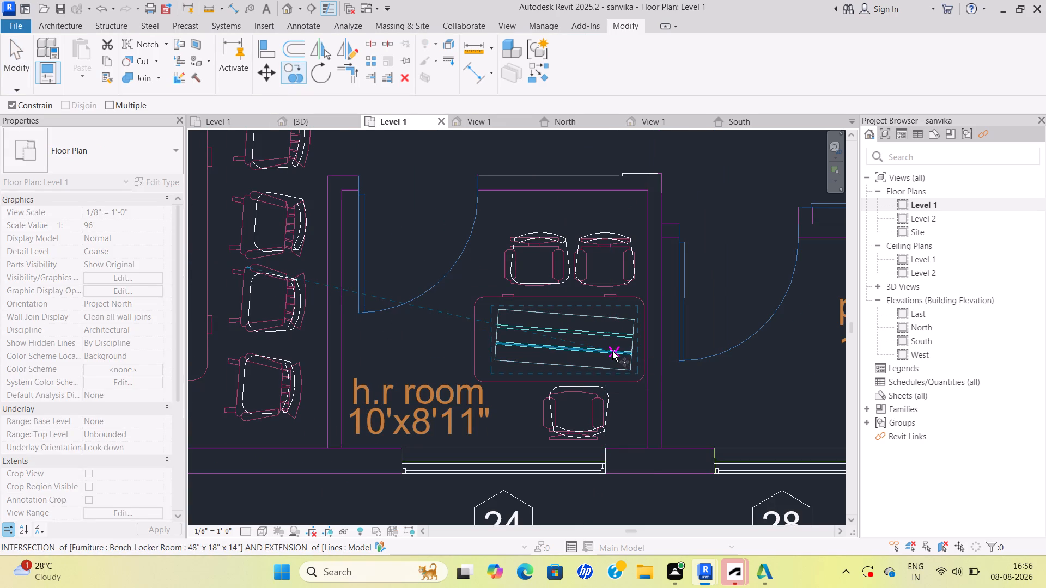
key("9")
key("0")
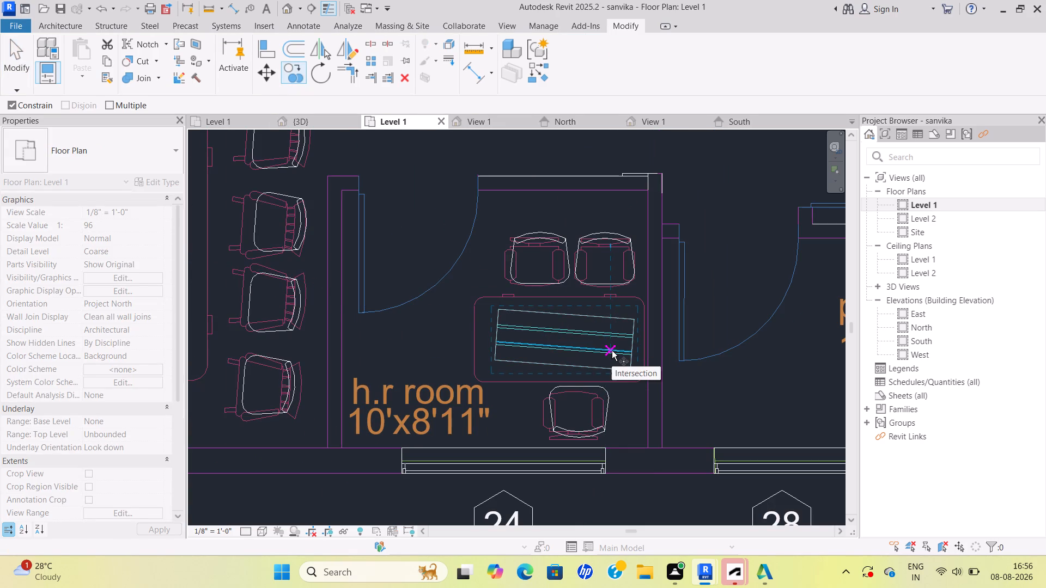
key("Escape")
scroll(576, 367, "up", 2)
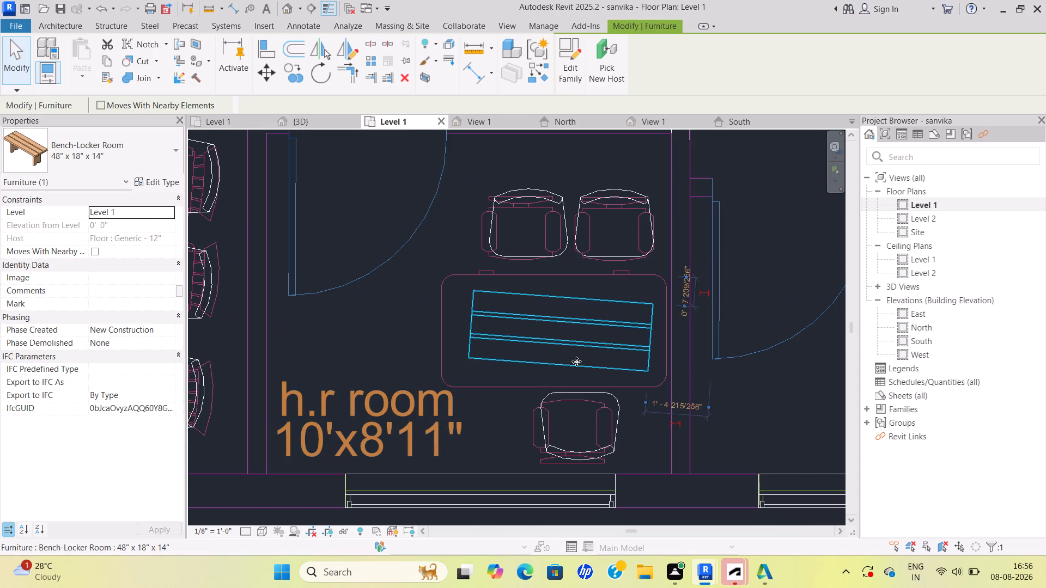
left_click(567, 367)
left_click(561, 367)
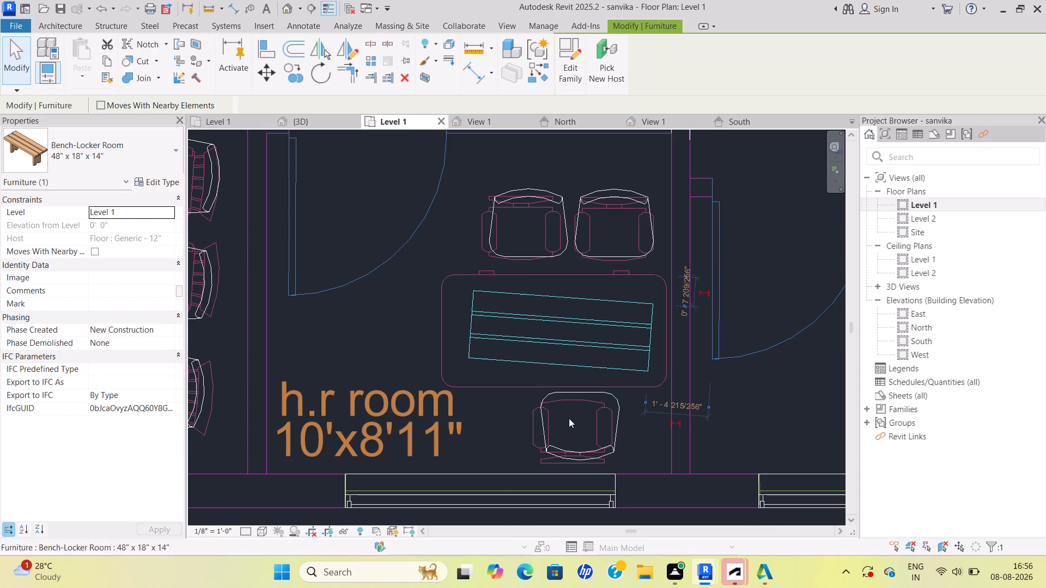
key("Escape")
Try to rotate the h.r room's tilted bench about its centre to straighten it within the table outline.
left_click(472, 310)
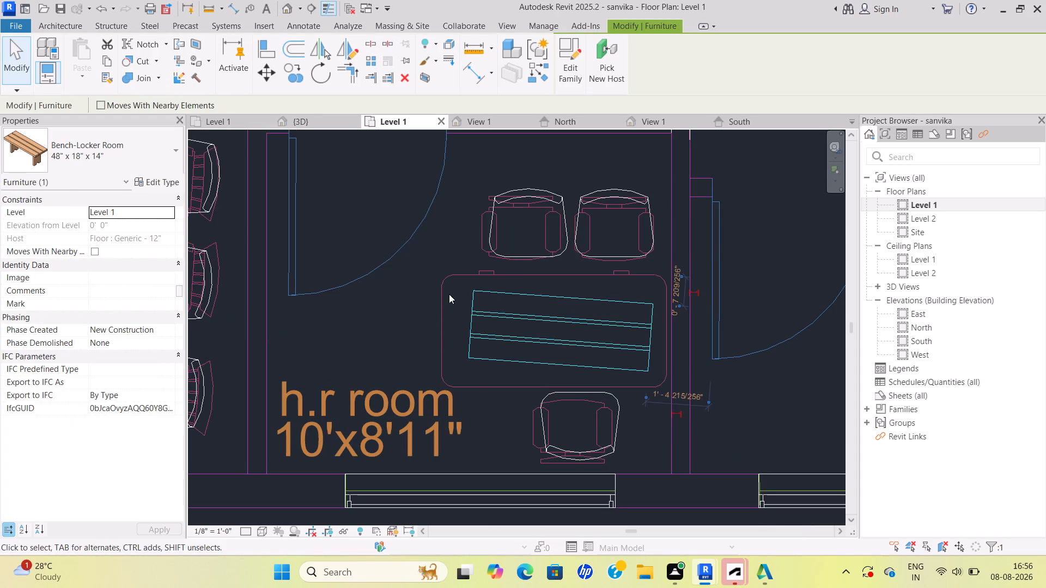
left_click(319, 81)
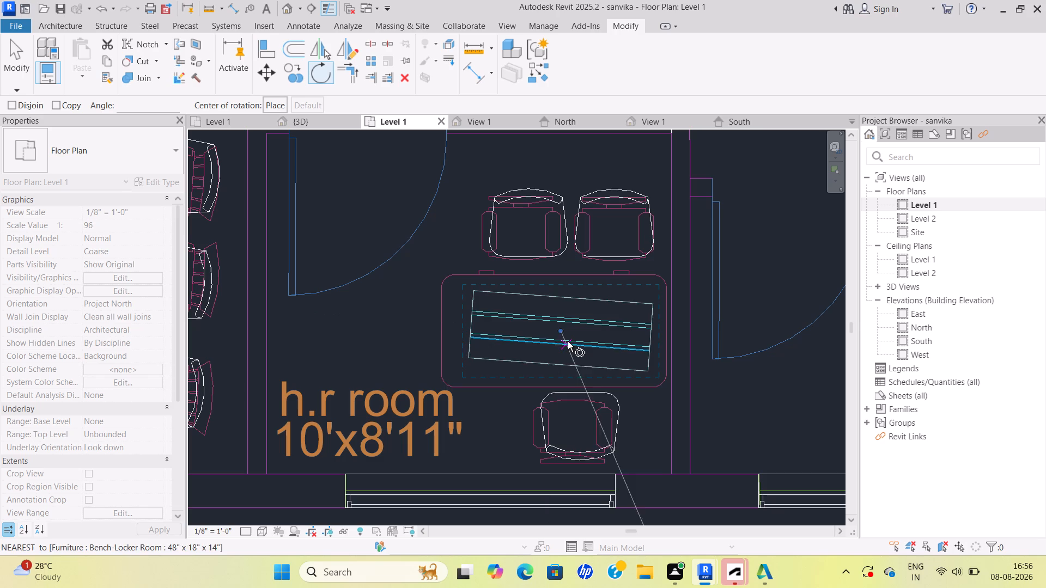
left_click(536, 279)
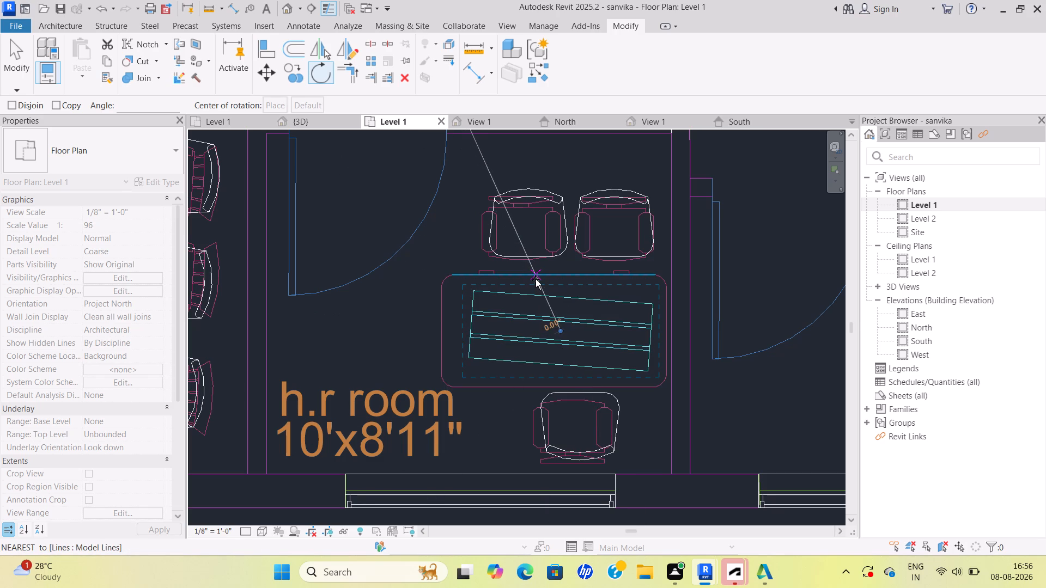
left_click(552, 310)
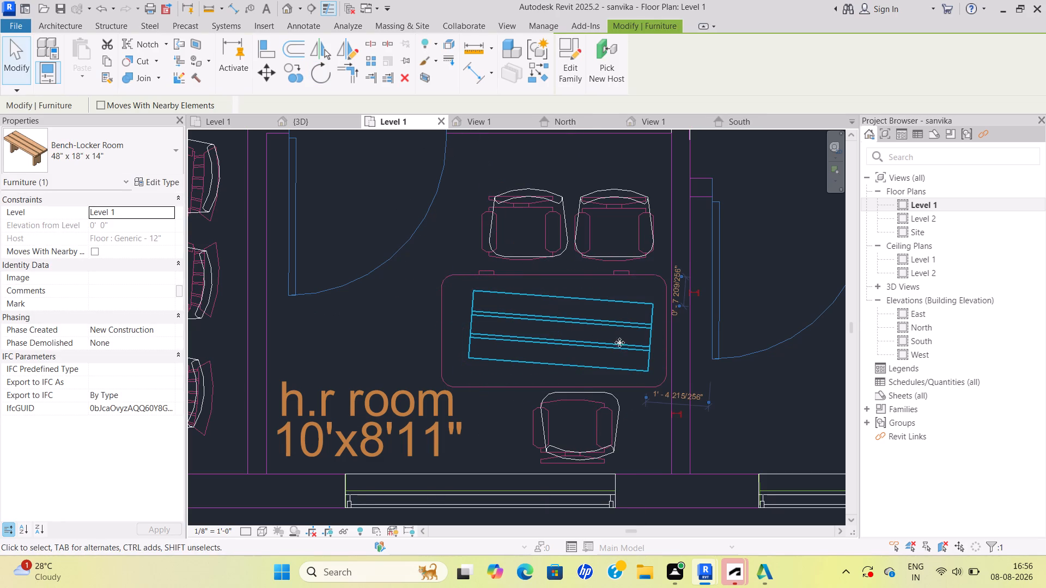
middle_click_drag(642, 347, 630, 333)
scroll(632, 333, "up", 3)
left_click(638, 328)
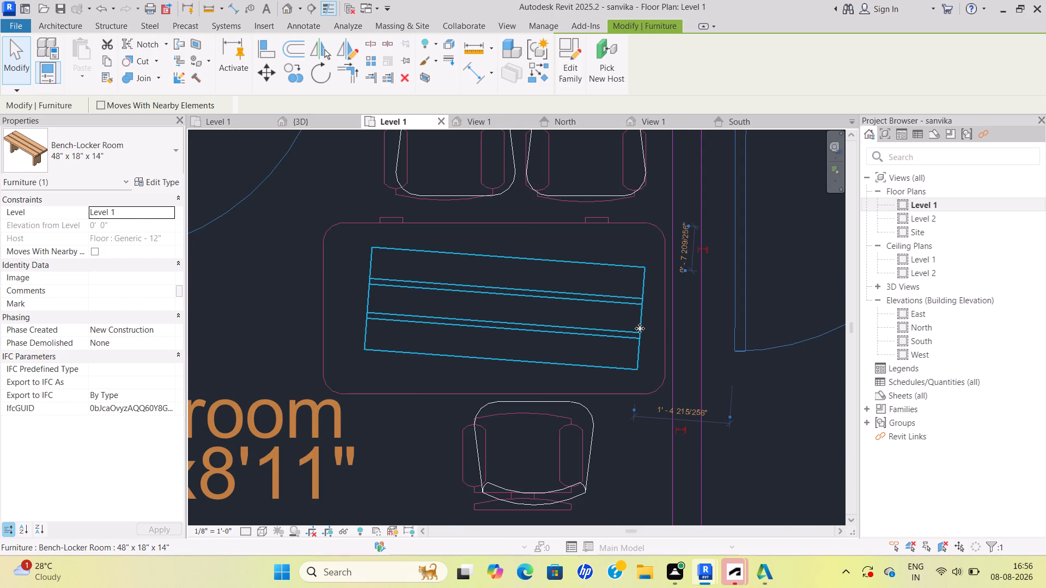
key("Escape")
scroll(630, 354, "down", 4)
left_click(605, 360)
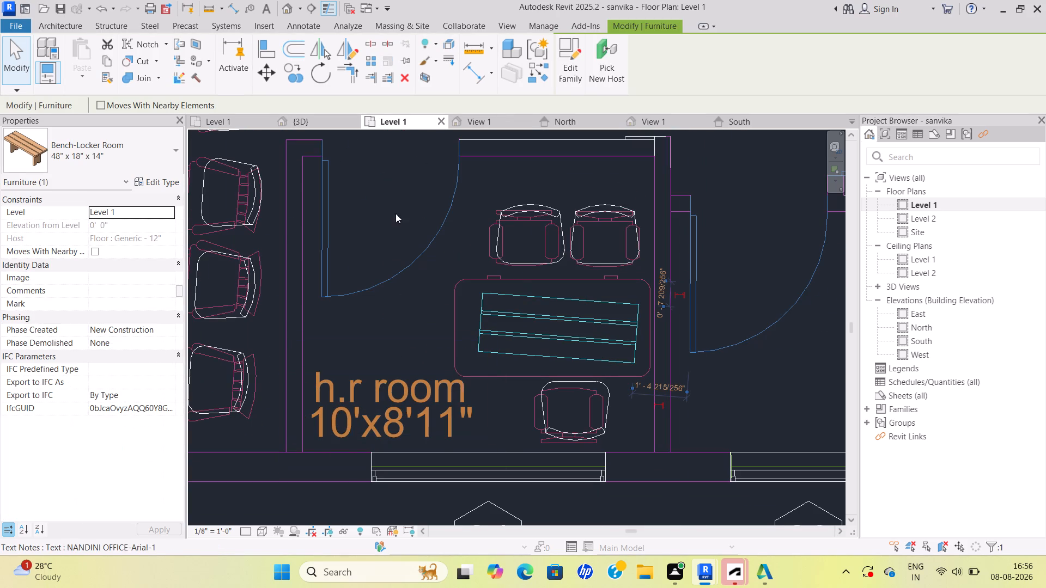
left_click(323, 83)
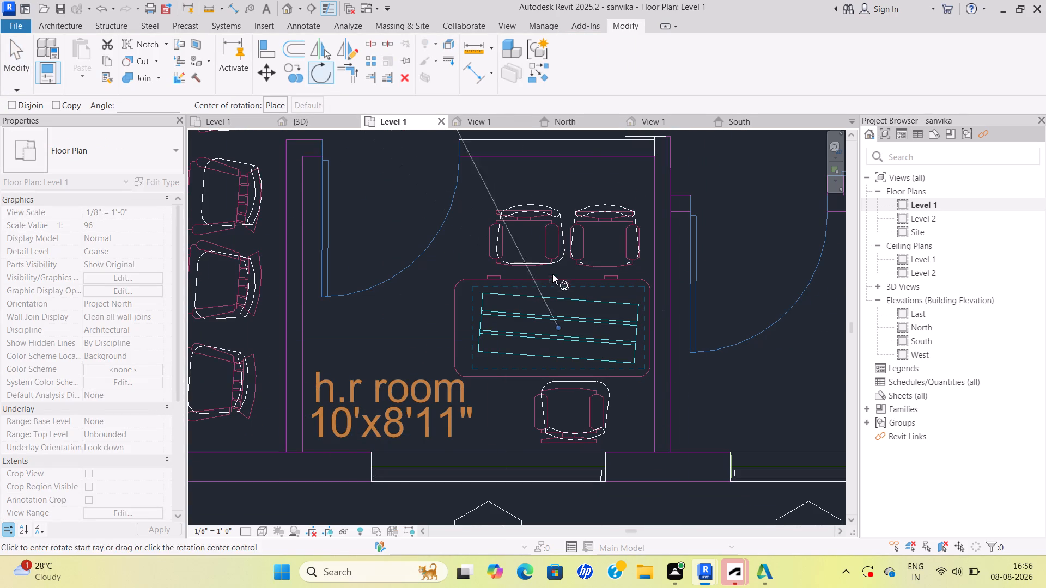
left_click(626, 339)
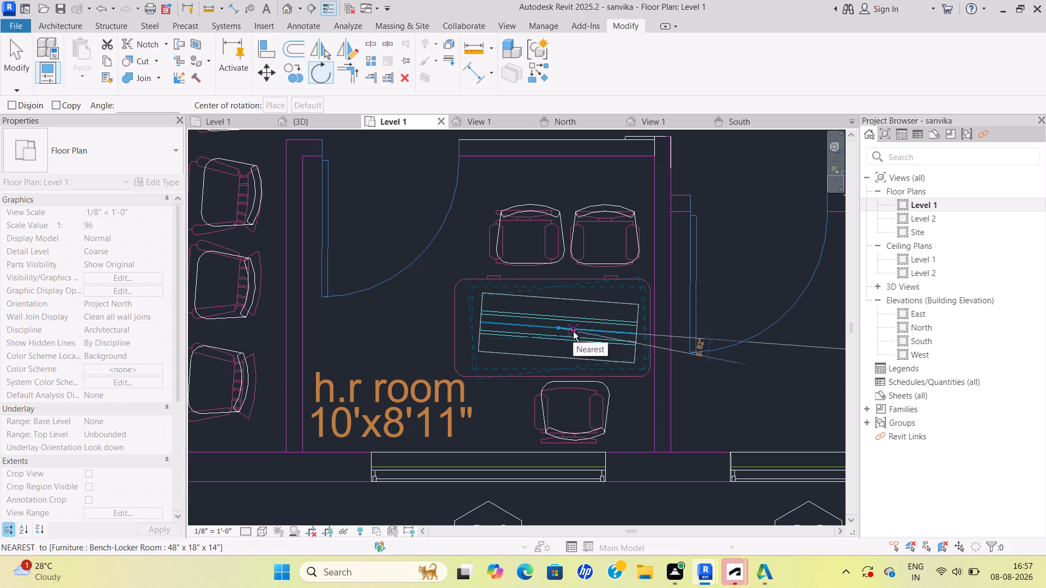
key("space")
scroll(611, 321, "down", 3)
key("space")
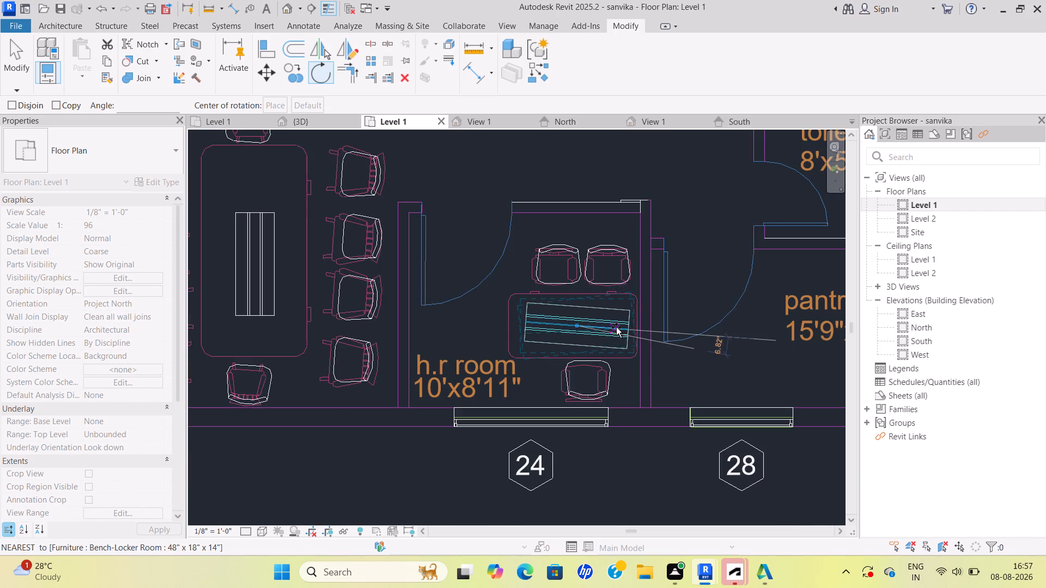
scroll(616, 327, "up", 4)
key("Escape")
Copy the straight horizontal 48" x 18" x 14" bench from the working area into the h.r room's table outline.
scroll(643, 327, "down", 8)
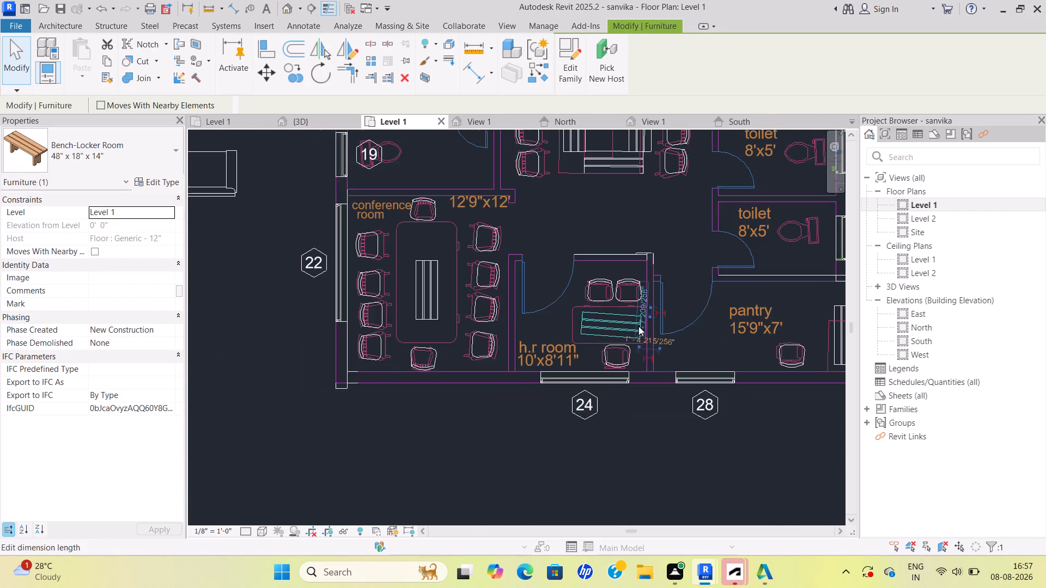
scroll(634, 327, "down", 2)
middle_click_drag(634, 327, 516, 406)
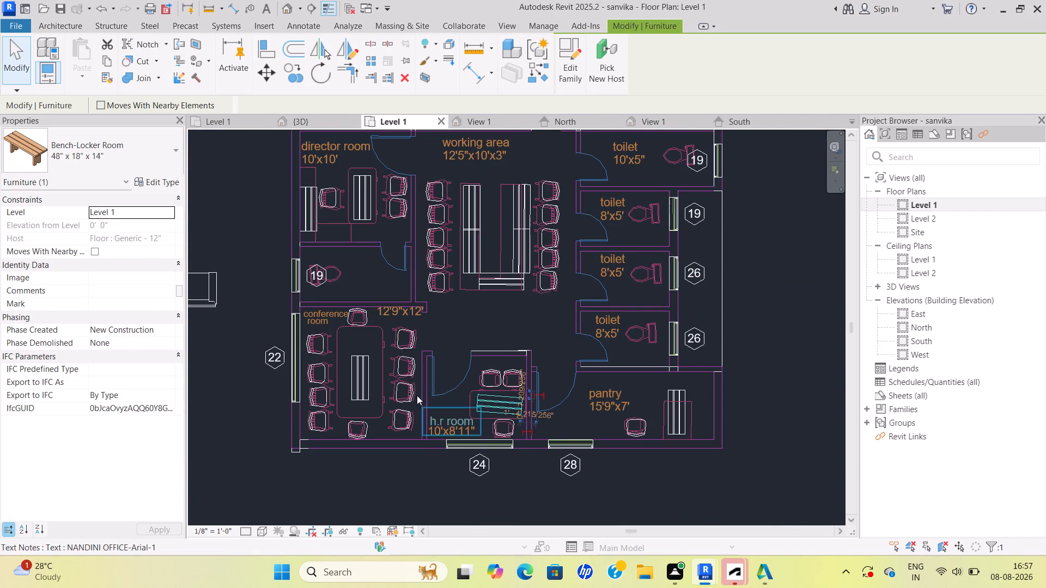
scroll(516, 415, "up", 4)
scroll(492, 237, "up", 3)
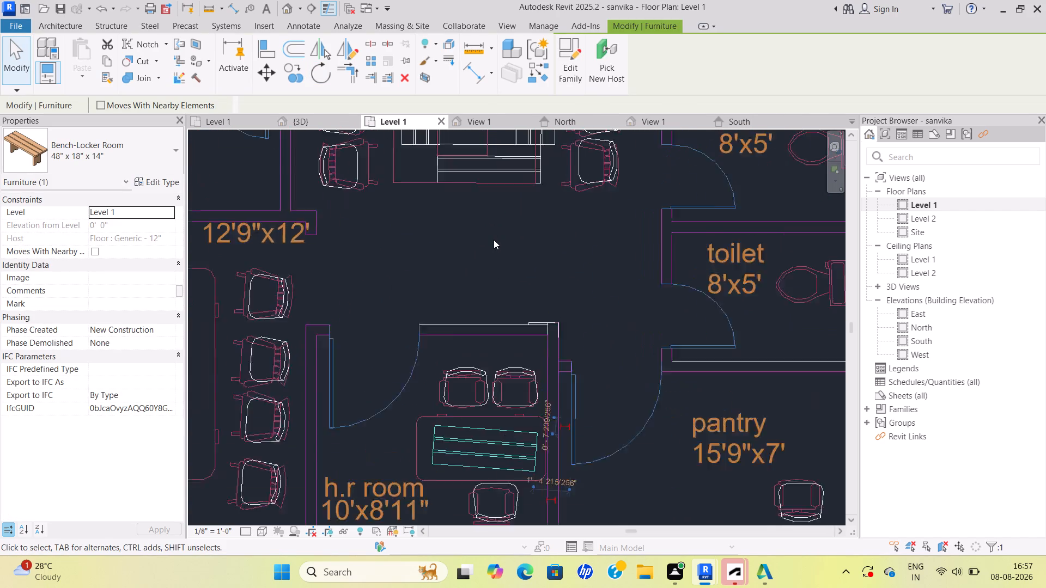
scroll(494, 240, "up", 1)
scroll(494, 240, "down", 1)
middle_click_drag(507, 249, 554, 387)
scroll(538, 309, "up", 3)
scroll(575, 342, "down", 2)
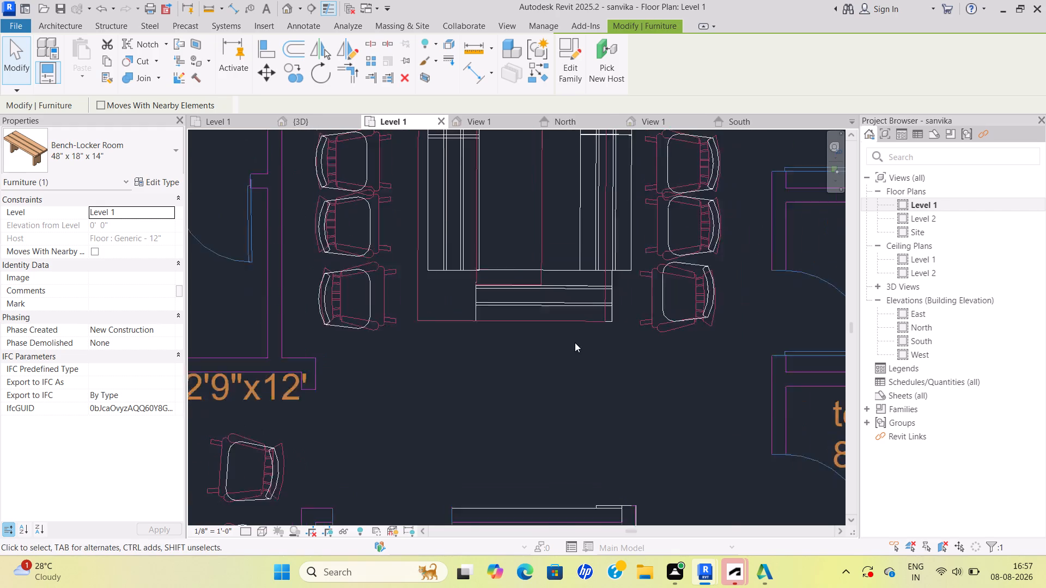
scroll(575, 342, "down", 6)
middle_click(577, 343)
scroll(569, 328, "up", 6)
left_click(563, 322)
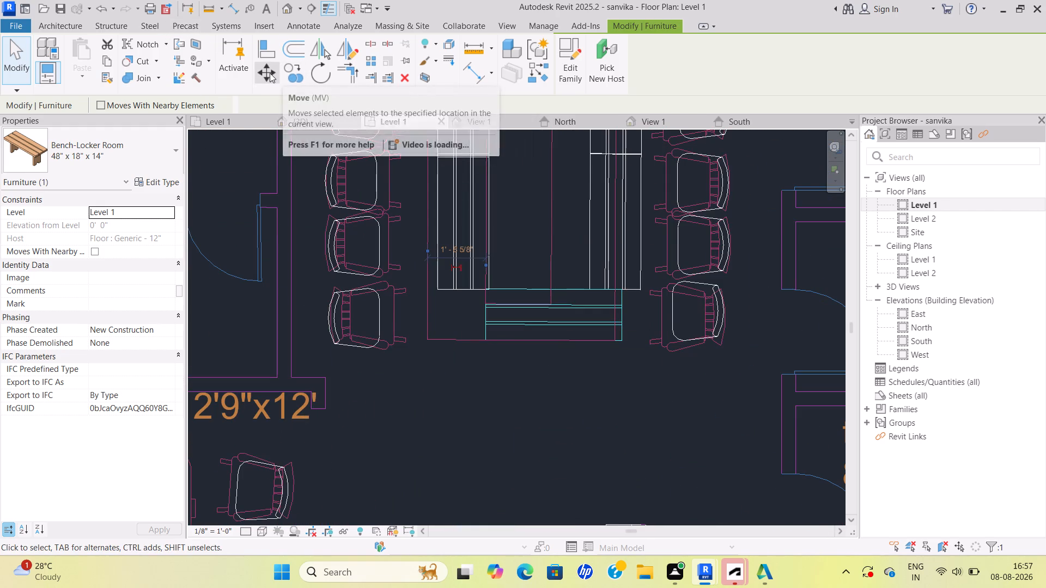
left_click(296, 75)
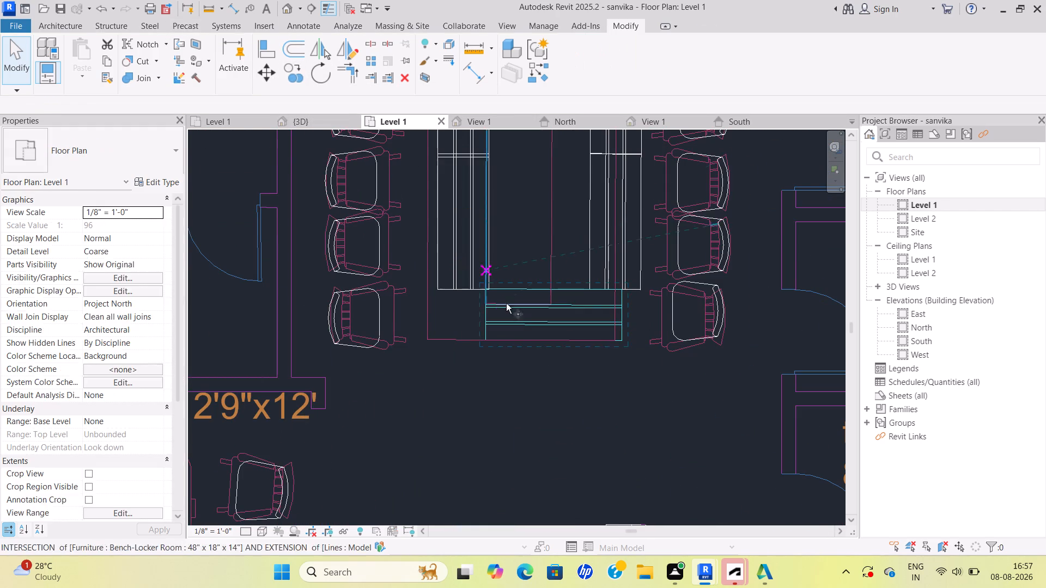
scroll(552, 339, "up", 3)
left_click_drag(548, 314, 560, 347)
scroll(587, 449, "down", 3)
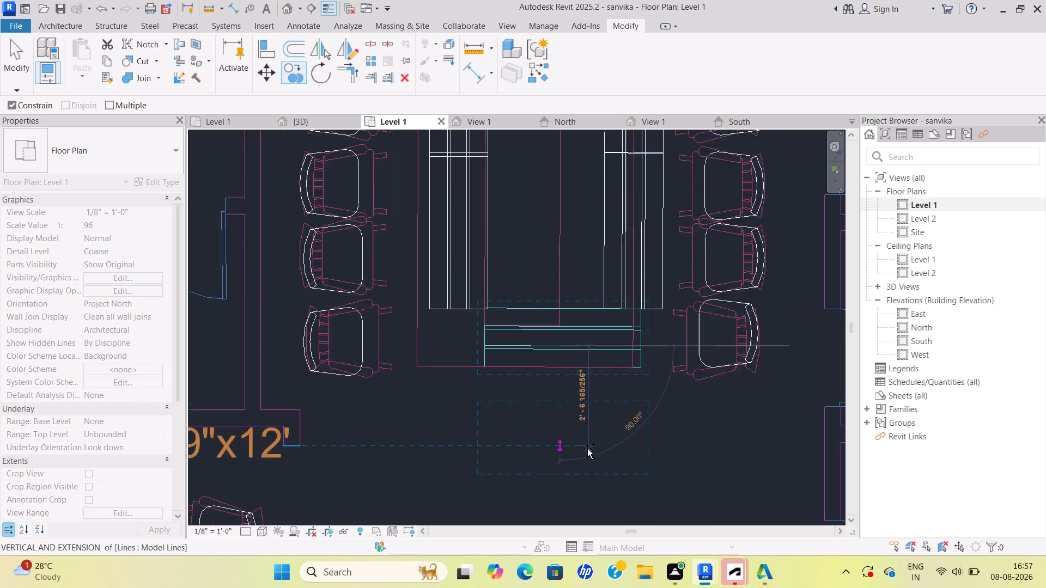
middle_click_drag(585, 439, 533, 237)
scroll(566, 389, "down", 2)
middle_click_drag(570, 418, 504, 211)
scroll(500, 364, "up", 1)
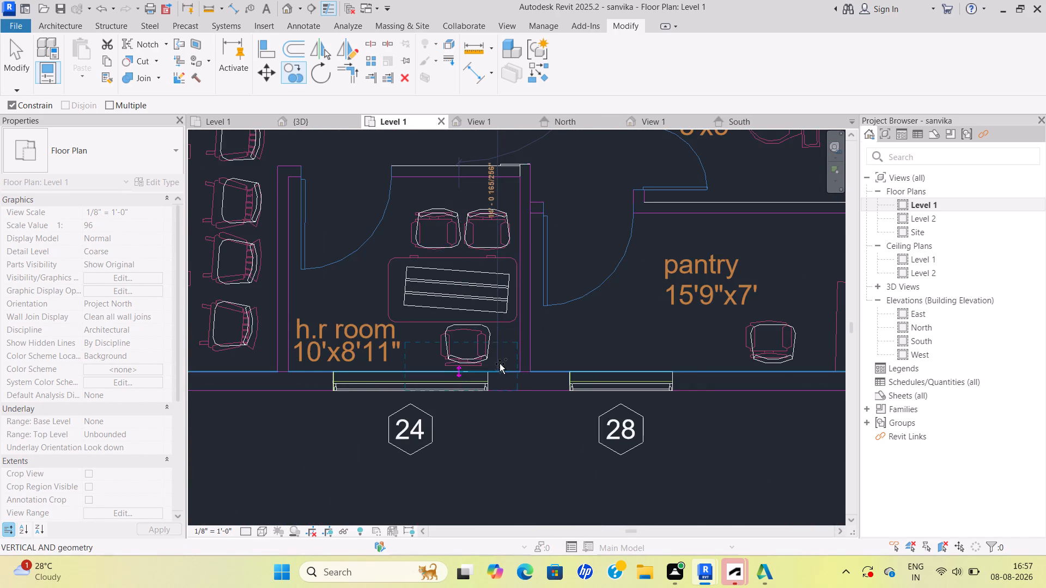
scroll(500, 364, "up", 4)
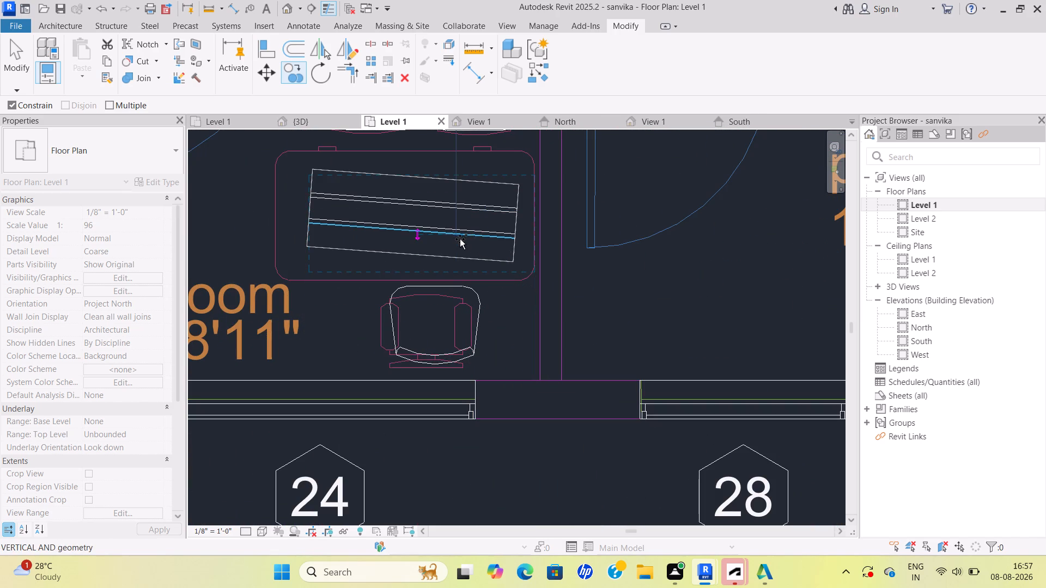
left_click(460, 239)
key("Escape")
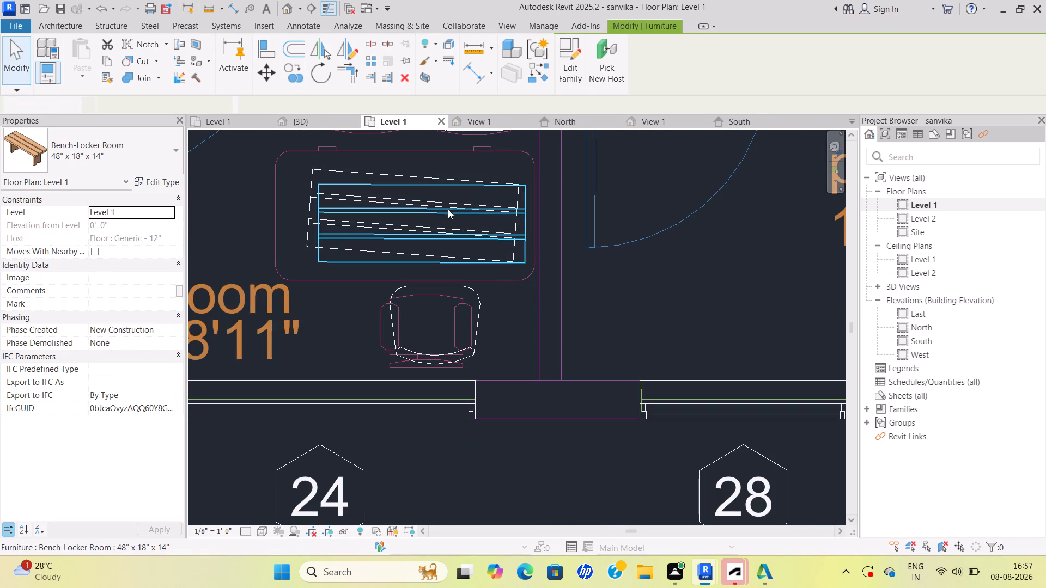
Delete the tilted bench from the h.r room, keeping the straight copy.
left_click(422, 175)
key("Delete")
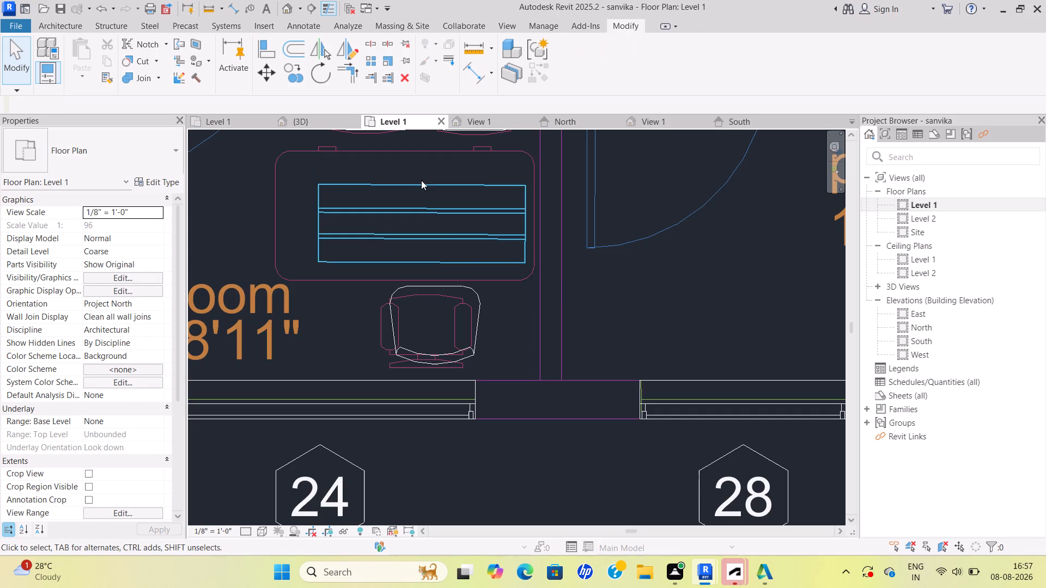
Examine the plan around the h.r room and pantry, and inspect the windows of the upper toilets.
scroll(473, 244, "down", 5)
scroll(513, 279, "down", 1)
key("Escape")
scroll(605, 336, "down", 6)
middle_click_drag(583, 301, 585, 305)
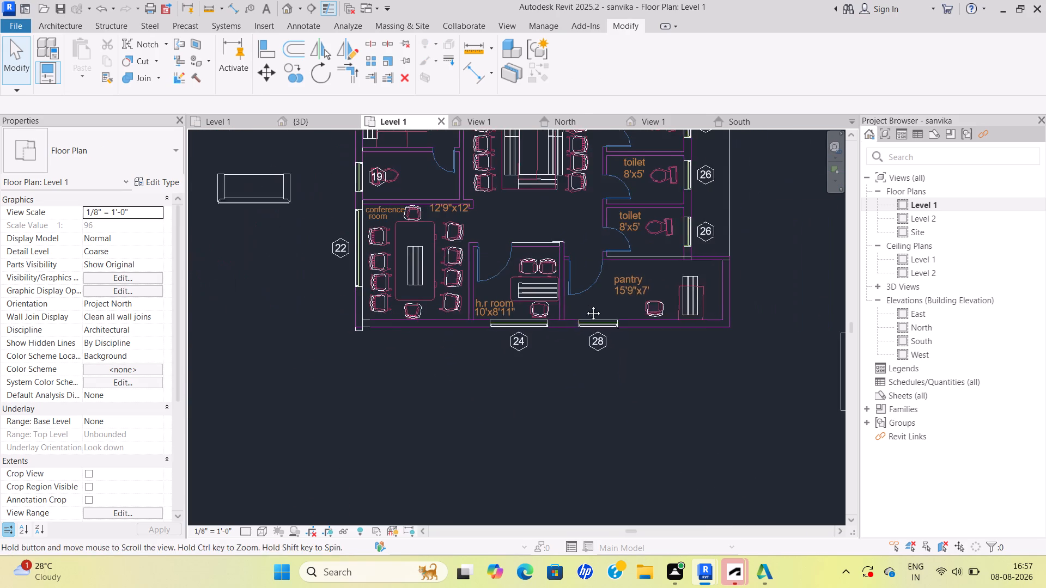
middle_click_drag(585, 305, 588, 394)
scroll(597, 318, "down", 1)
middle_click_drag(597, 318, 567, 313)
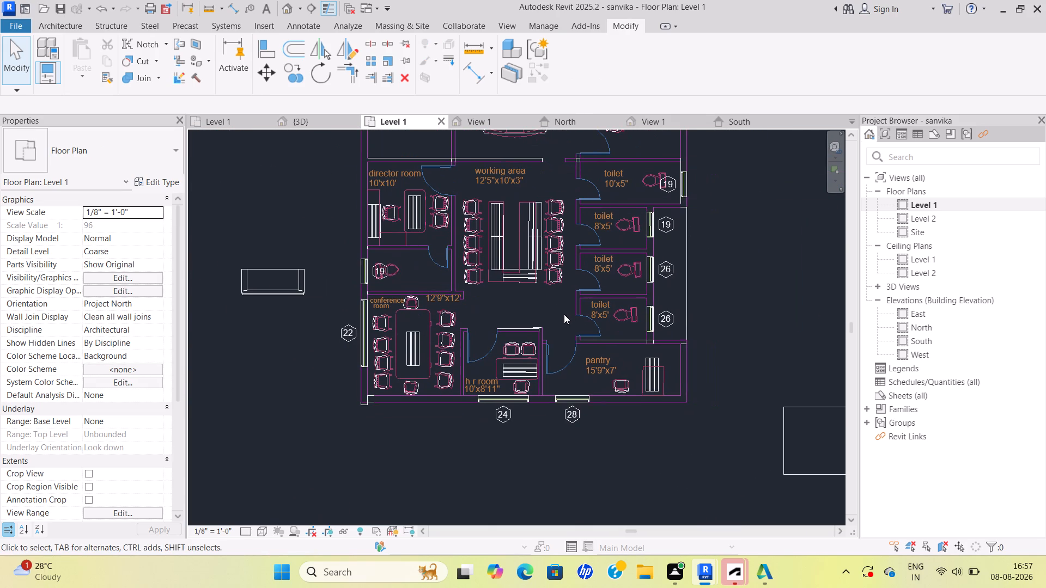
scroll(671, 176, "up", 1)
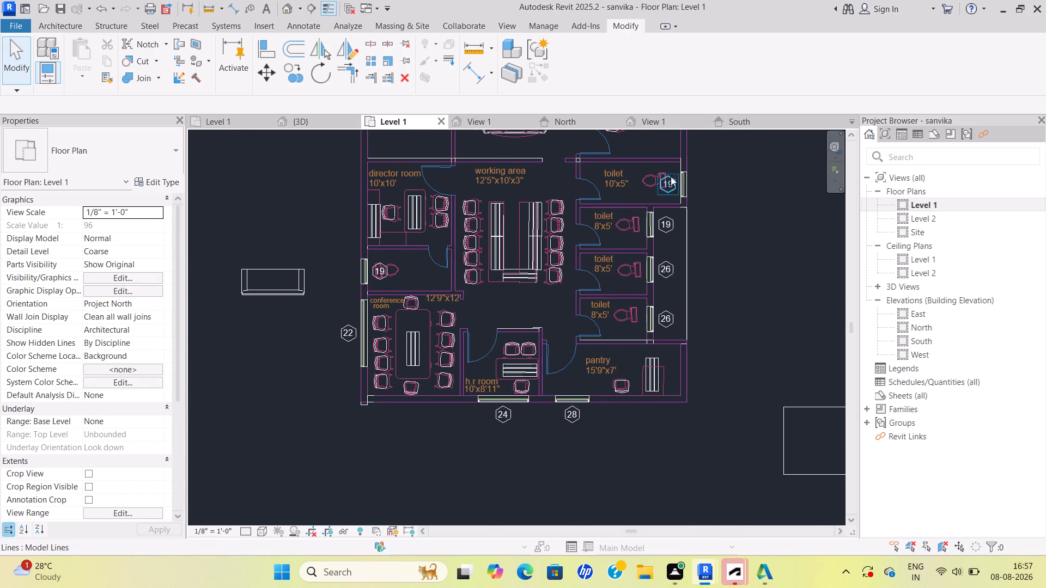
scroll(671, 176, "up", 11)
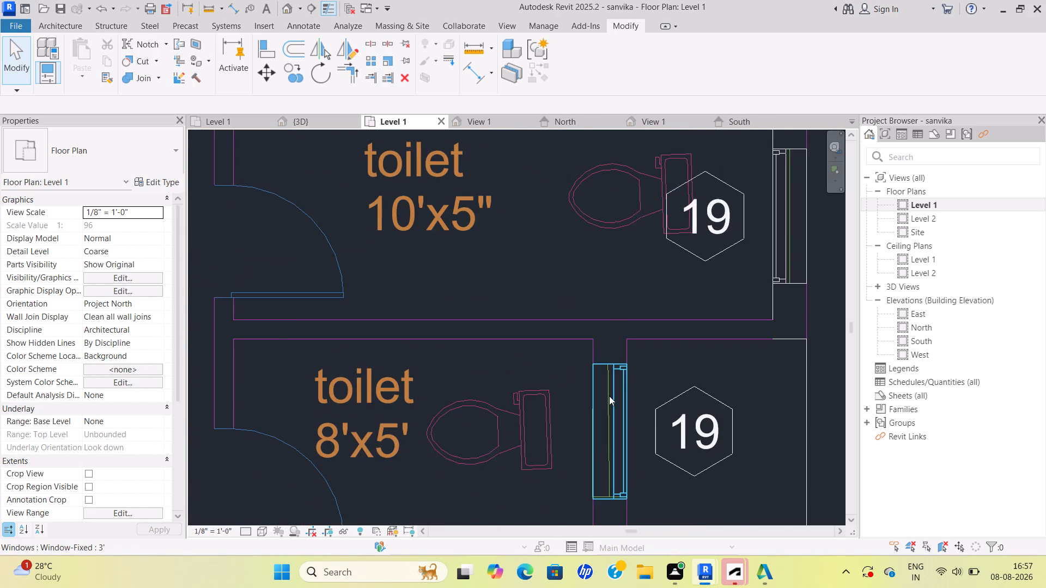
scroll(609, 396, "down", 5)
key("Escape")
middle_click_drag(600, 392, 580, 326)
scroll(580, 326, "down", 1)
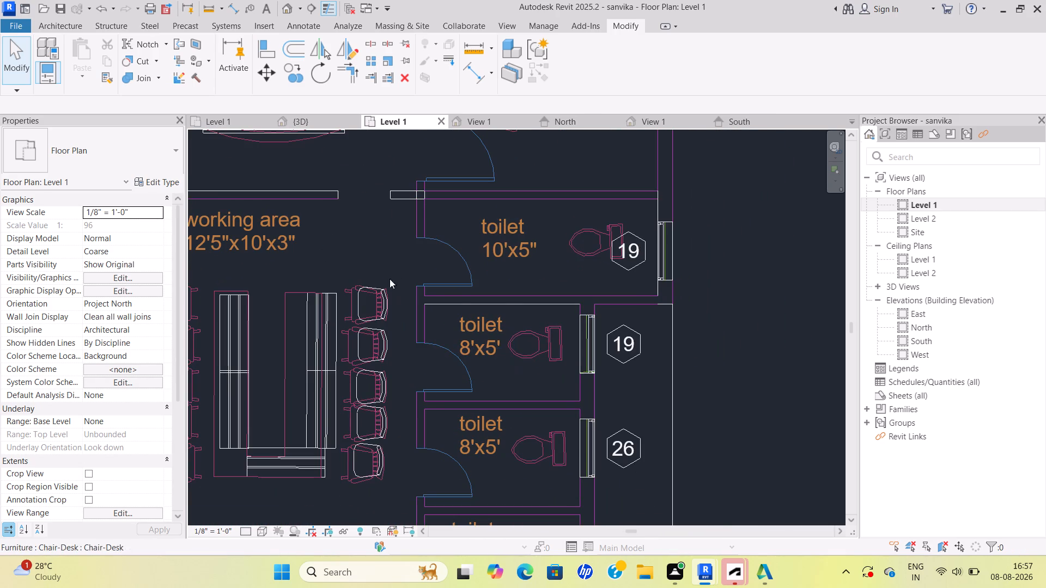
Review the working area's chairs and benches, the whole Level 1 plan, and the director room.
scroll(343, 318, "up", 1)
middle_click_drag(353, 334, 581, 432)
scroll(550, 407, "up", 7)
scroll(554, 399, "down", 8)
middle_click_drag(548, 400, 535, 342)
scroll(560, 412, "down", 3)
middle_click_drag(558, 411, 534, 376)
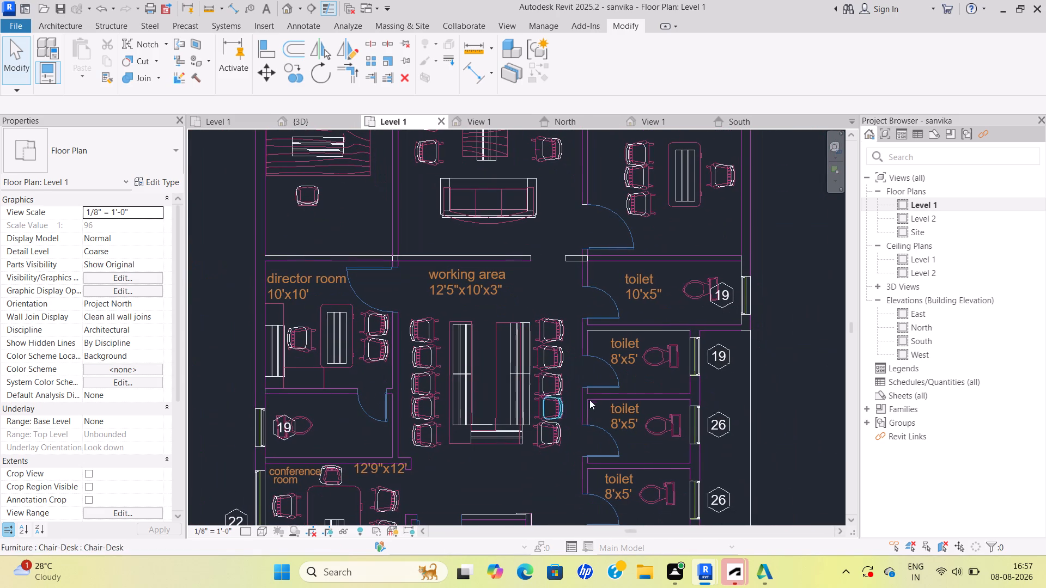
key("Escape")
scroll(596, 444, "down", 1)
middle_click_drag(596, 444, 628, 425)
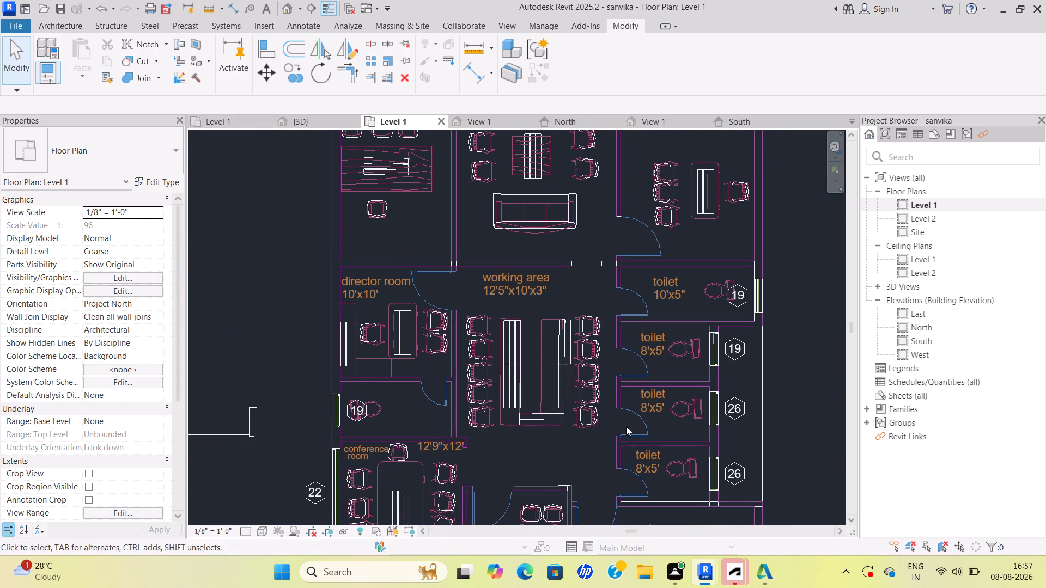
scroll(526, 390, "down", 4)
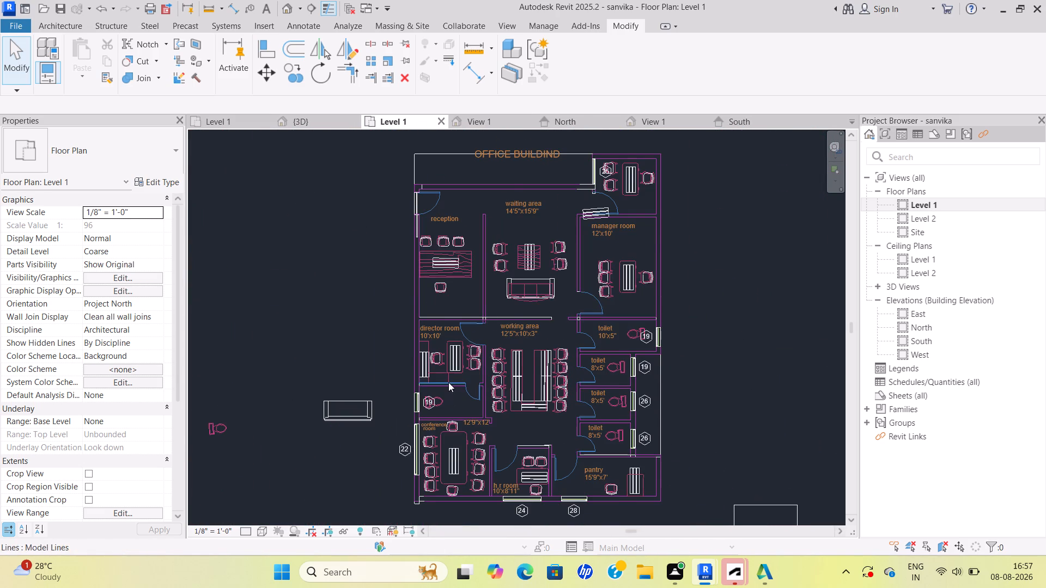
scroll(449, 400, "up", 1)
middle_click_drag(487, 455, 589, 486)
scroll(649, 456, "up", 5)
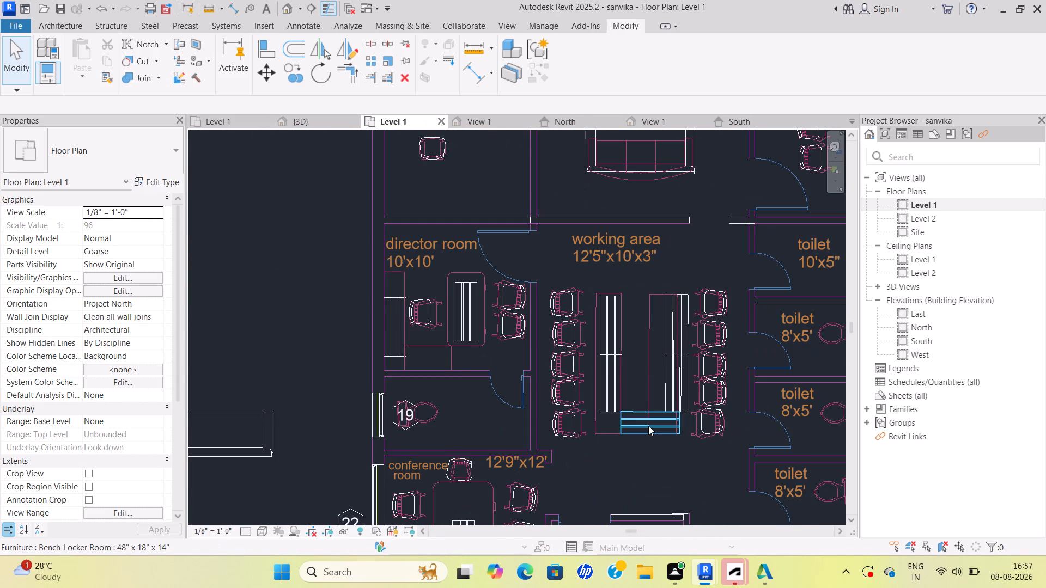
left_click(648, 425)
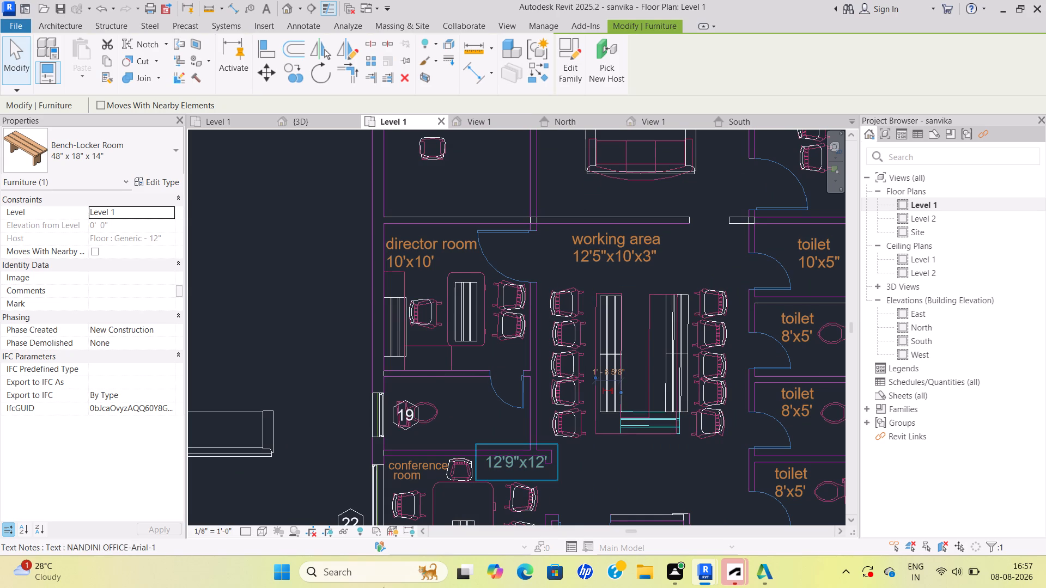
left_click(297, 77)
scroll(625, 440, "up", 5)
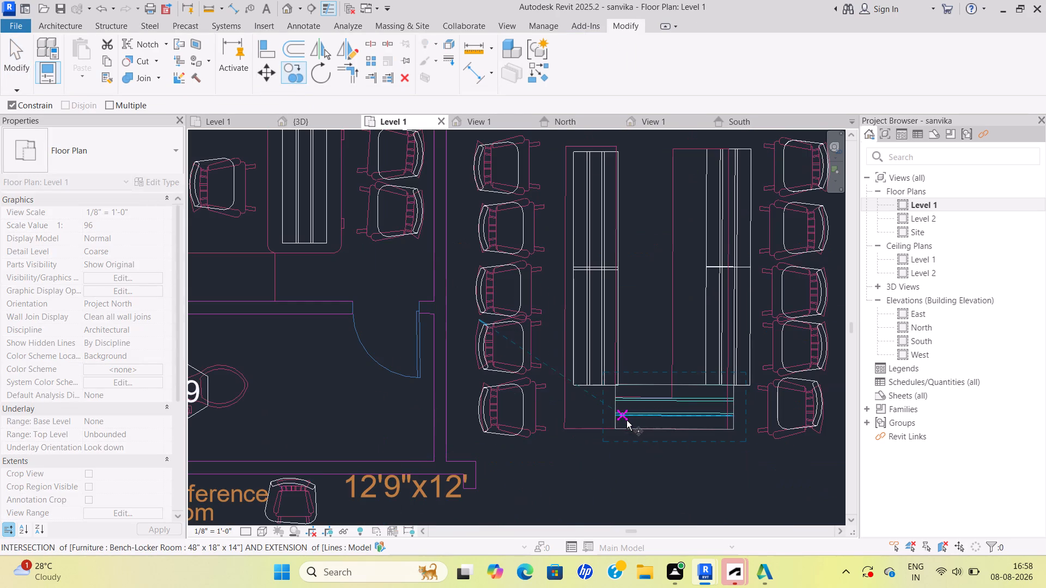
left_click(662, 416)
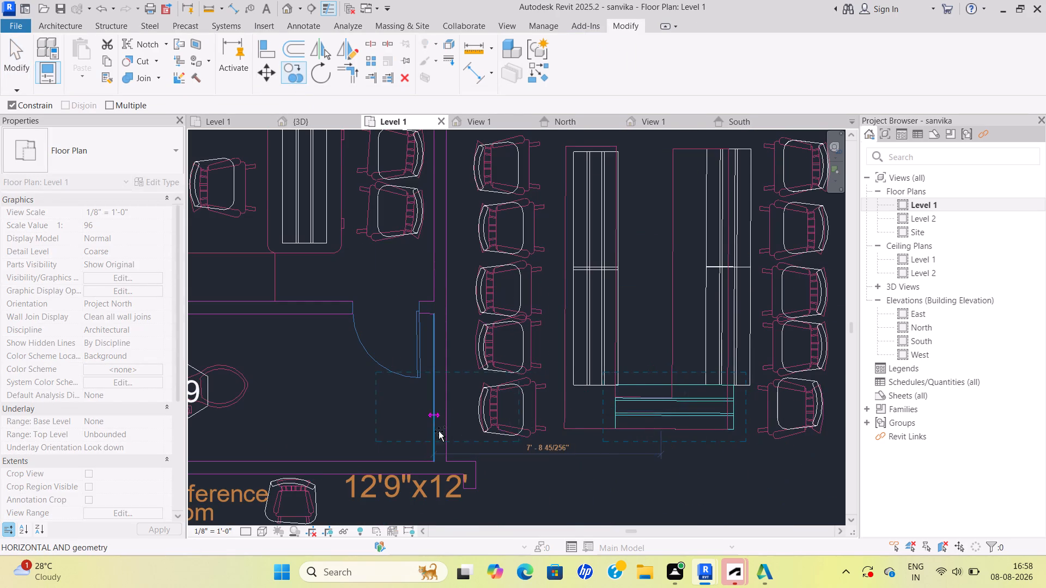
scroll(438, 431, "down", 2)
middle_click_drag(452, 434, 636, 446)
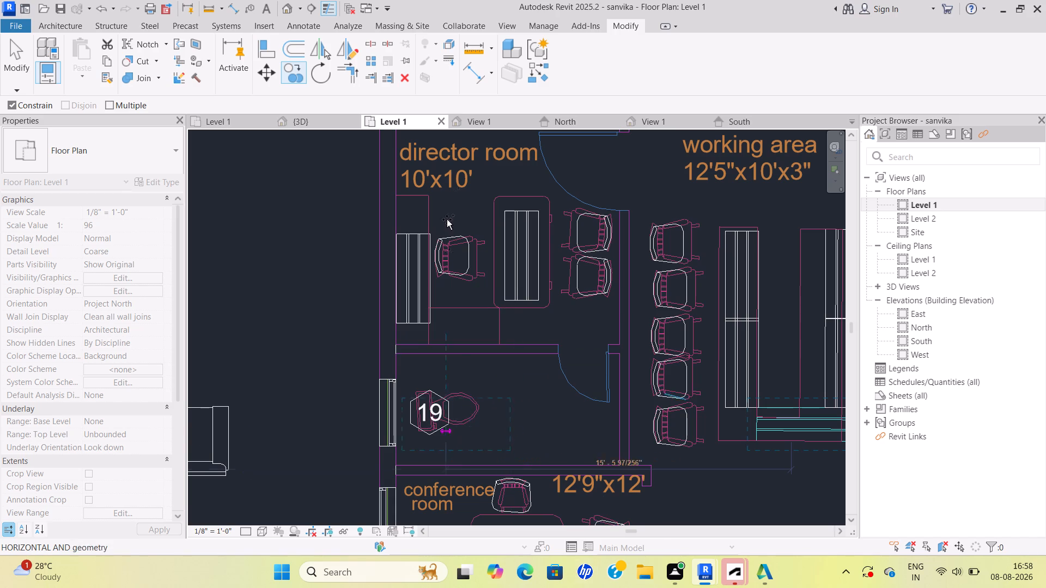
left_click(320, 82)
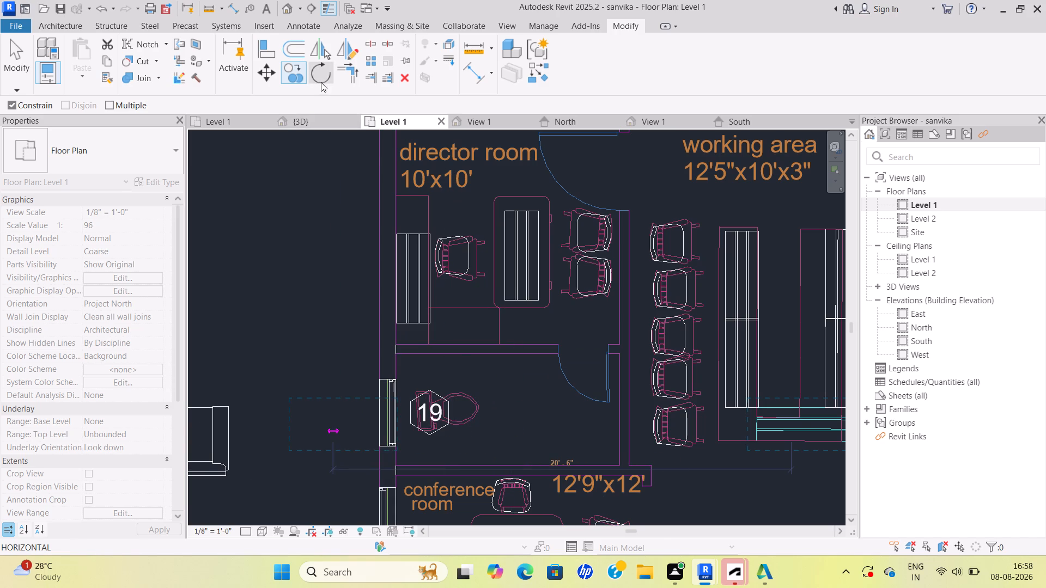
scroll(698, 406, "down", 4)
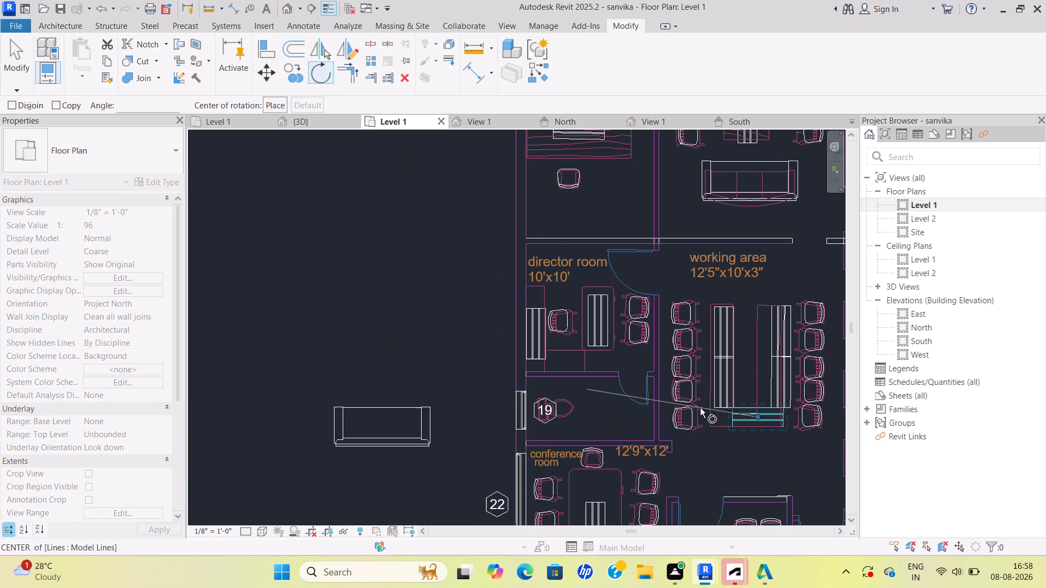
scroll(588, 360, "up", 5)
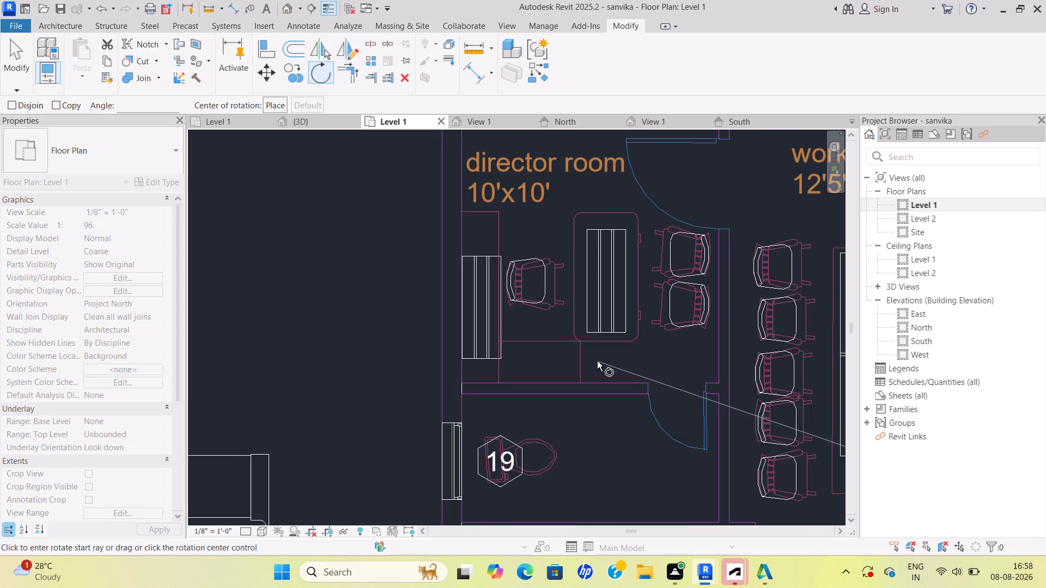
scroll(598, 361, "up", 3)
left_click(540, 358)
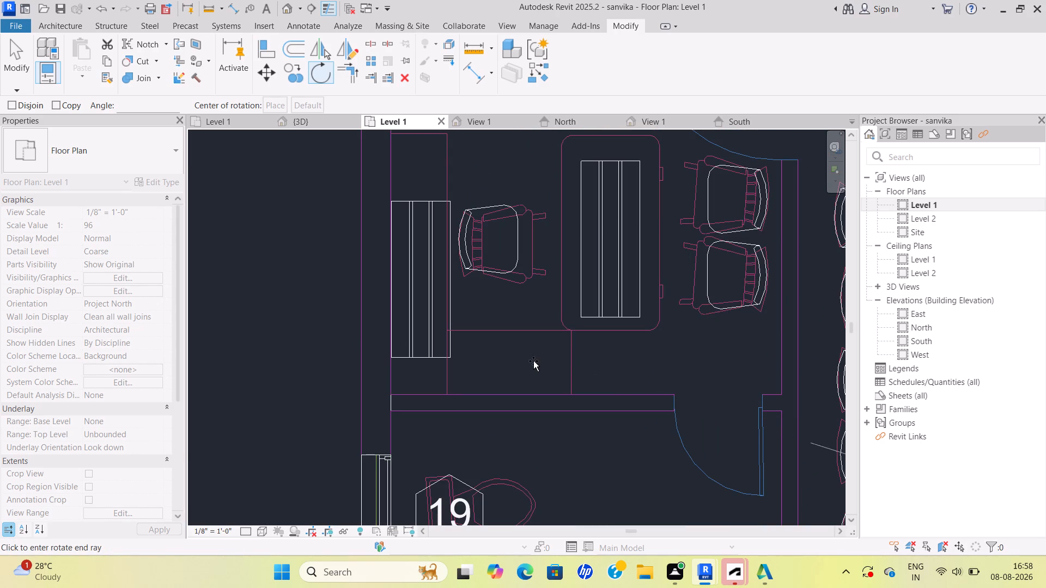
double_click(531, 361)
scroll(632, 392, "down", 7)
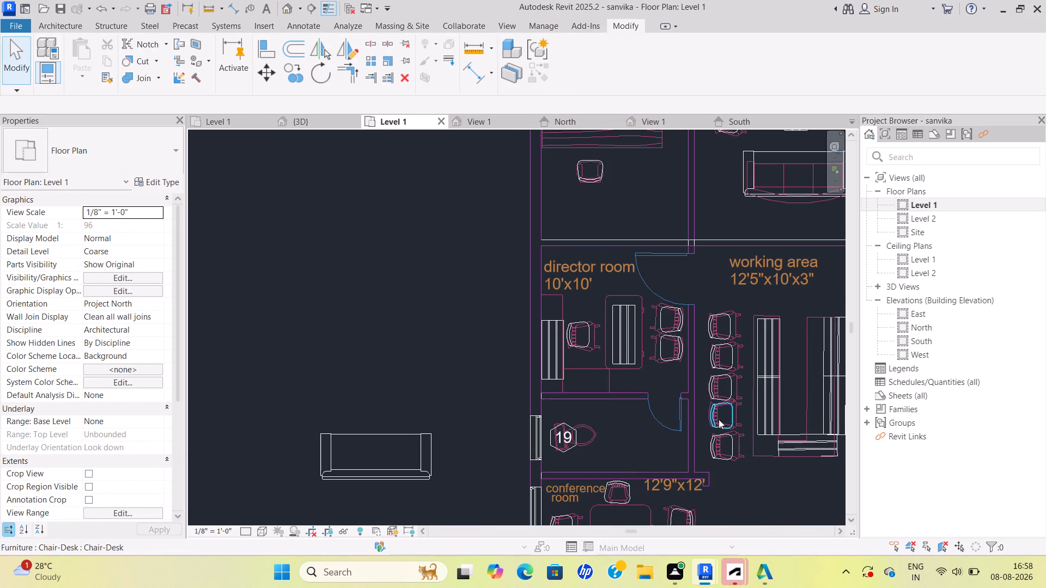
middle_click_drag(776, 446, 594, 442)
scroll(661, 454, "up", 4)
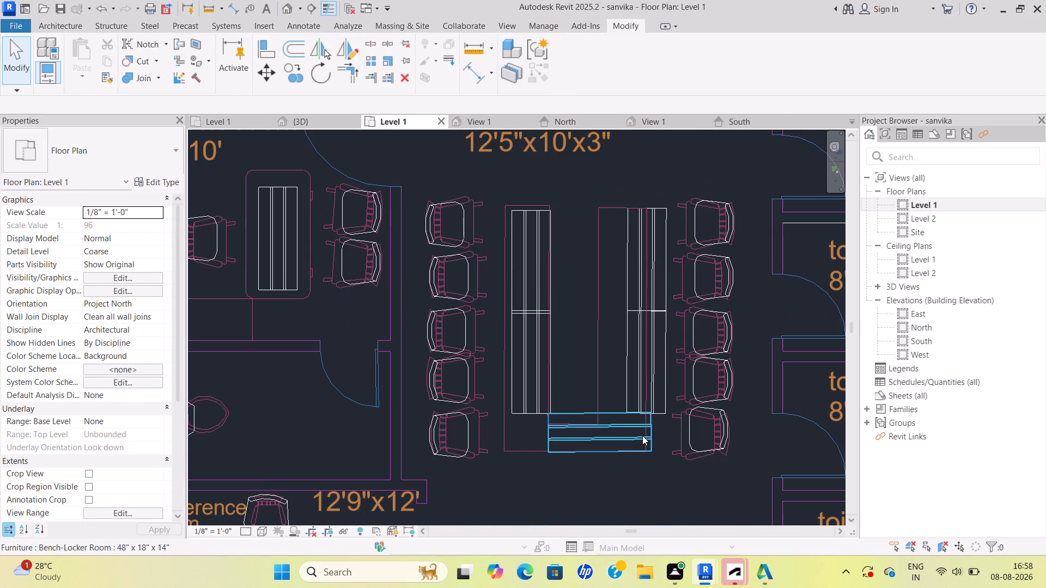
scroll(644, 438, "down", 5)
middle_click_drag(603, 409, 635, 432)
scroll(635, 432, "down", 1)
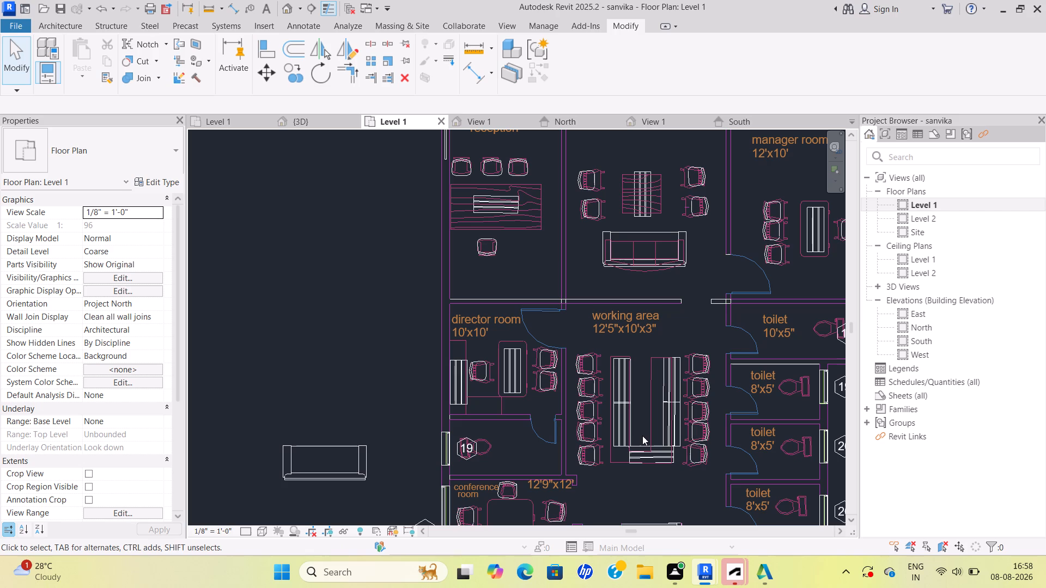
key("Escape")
Copy the 48" x 18" x 14" bench from the reception desk into the director room's horizontal side-table outline.
middle_click_drag(506, 257, 555, 330)
scroll(556, 331, "down", 1)
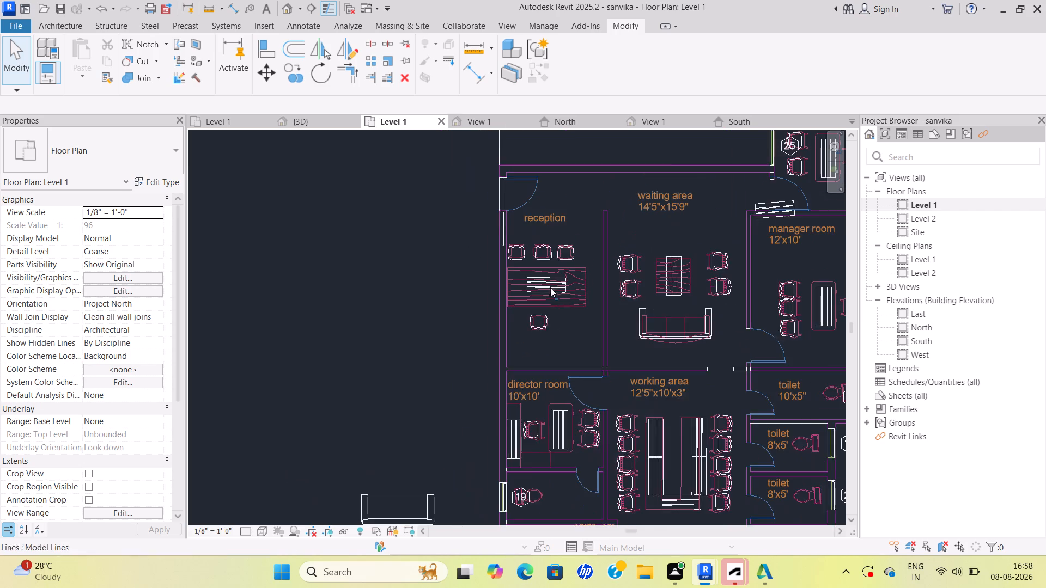
scroll(546, 283, "up", 3)
left_click(550, 281)
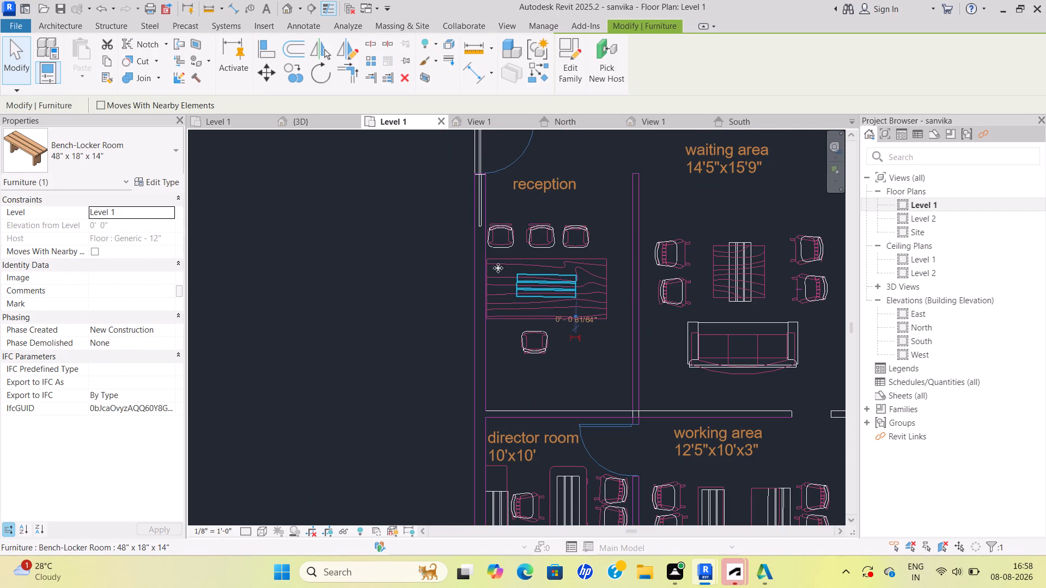
left_click(292, 77)
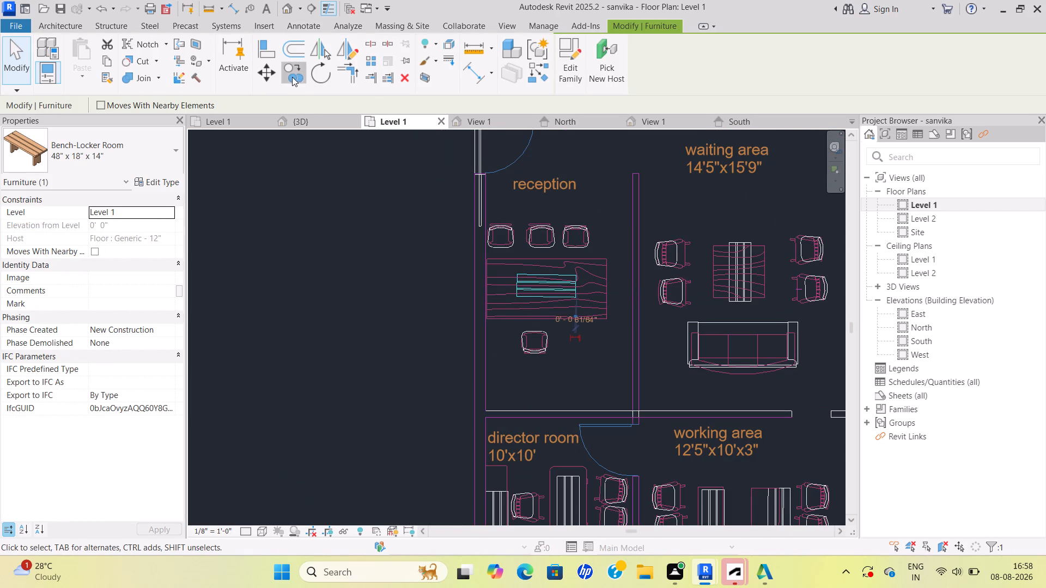
scroll(548, 295, "up", 4)
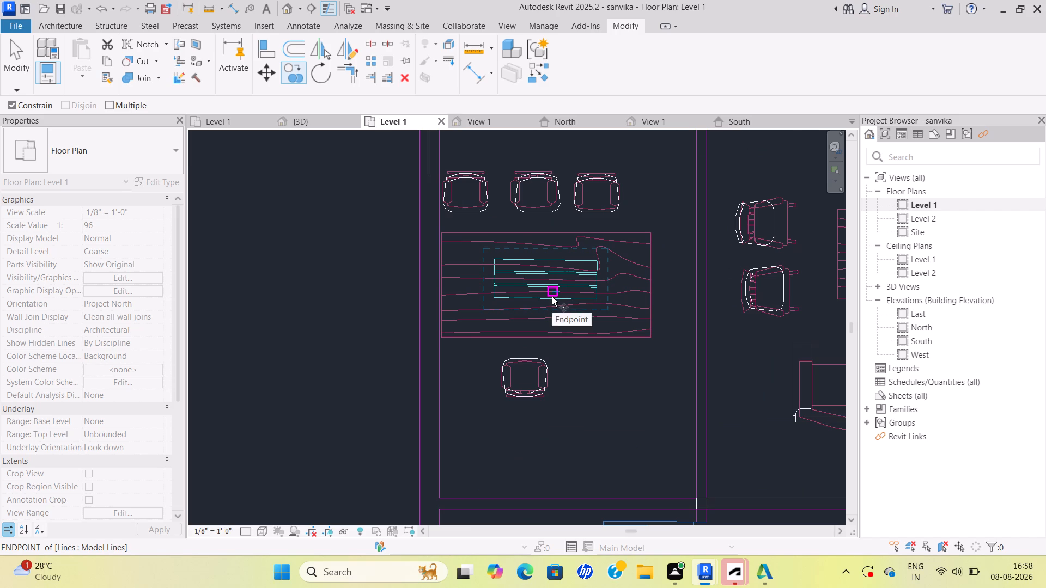
left_click(552, 297)
scroll(569, 388, "down", 4)
middle_click_drag(569, 391, 560, 260)
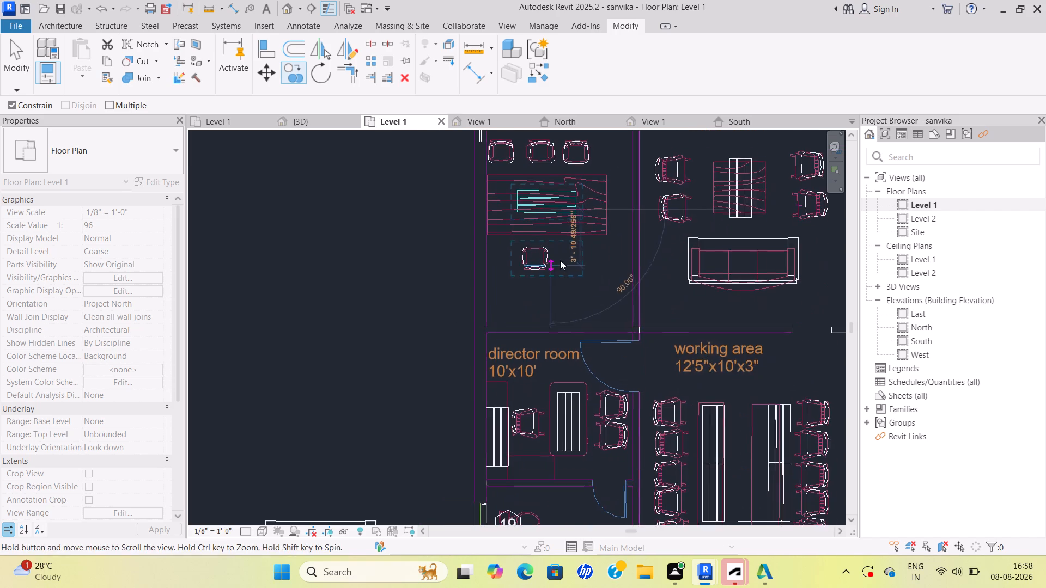
middle_click_drag(560, 260, 560, 261)
scroll(579, 388, "down", 2)
middle_click_drag(575, 405, 575, 320)
scroll(580, 361, "up", 6)
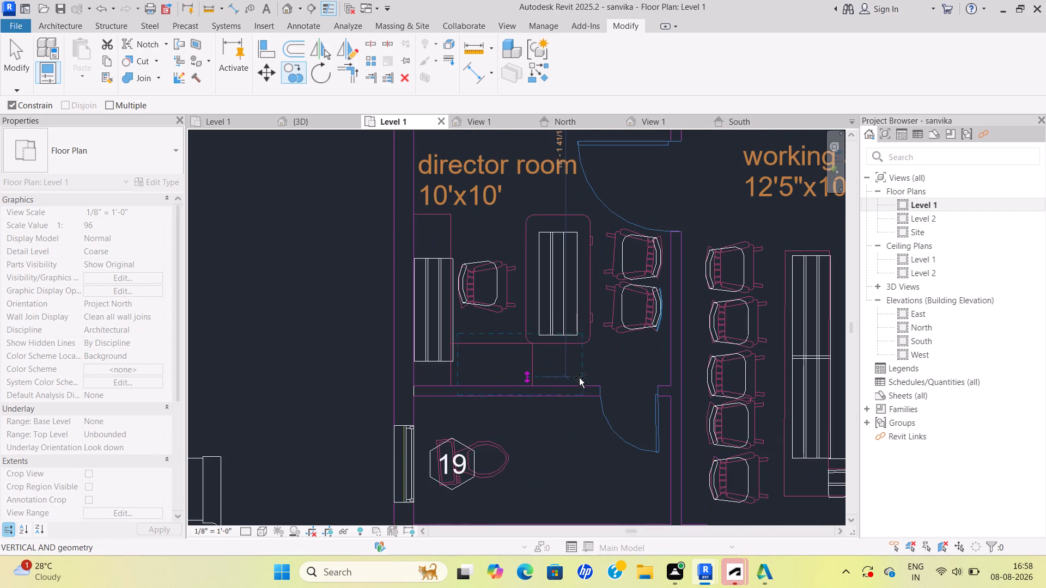
scroll(581, 378, "up", 5)
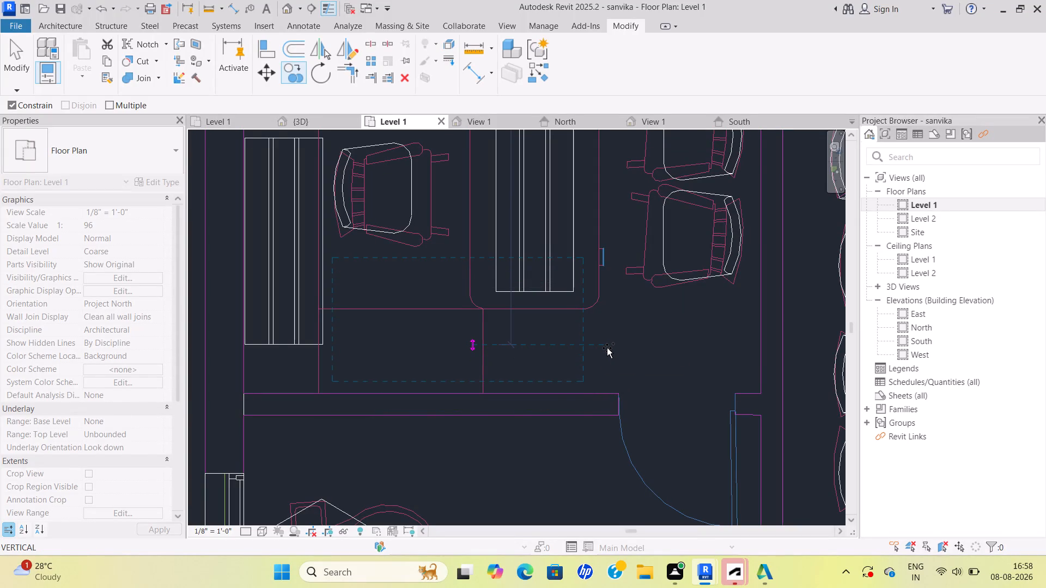
left_click(607, 348)
Move the director room's horizontal bench about 4 inches down toward the room's lower wall.
left_click(561, 338)
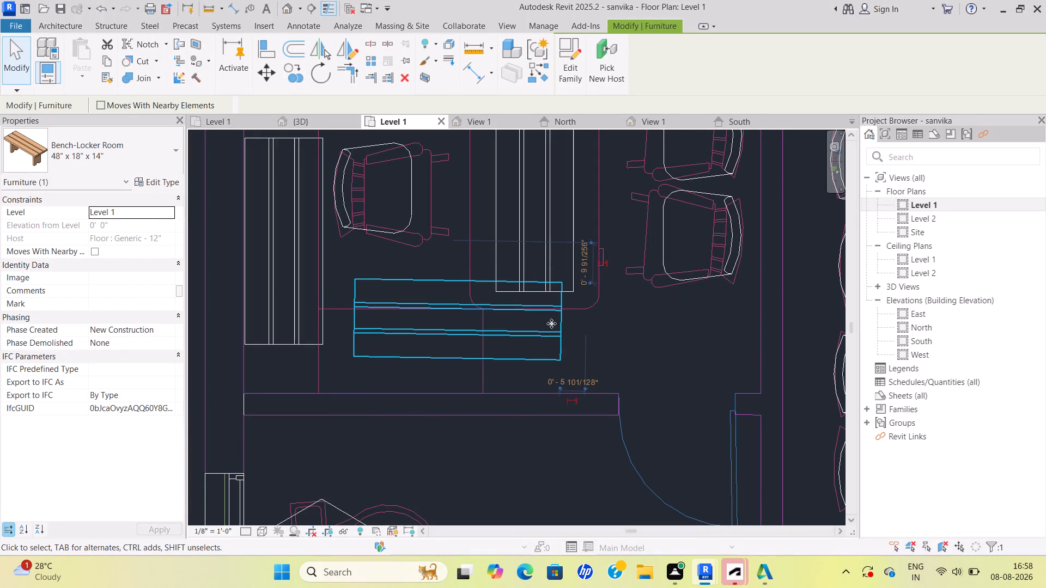
left_click(268, 71)
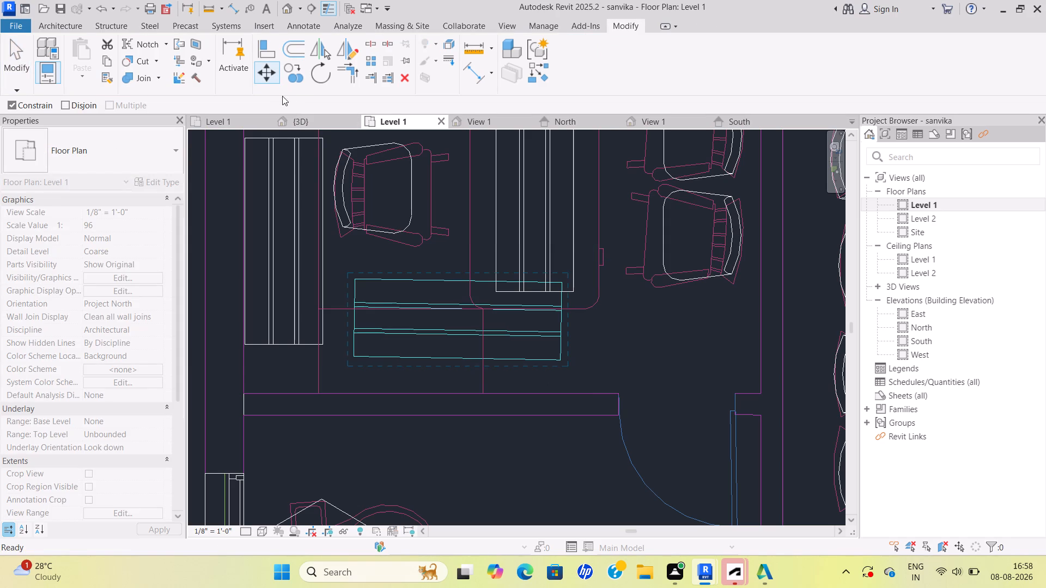
left_click(269, 77)
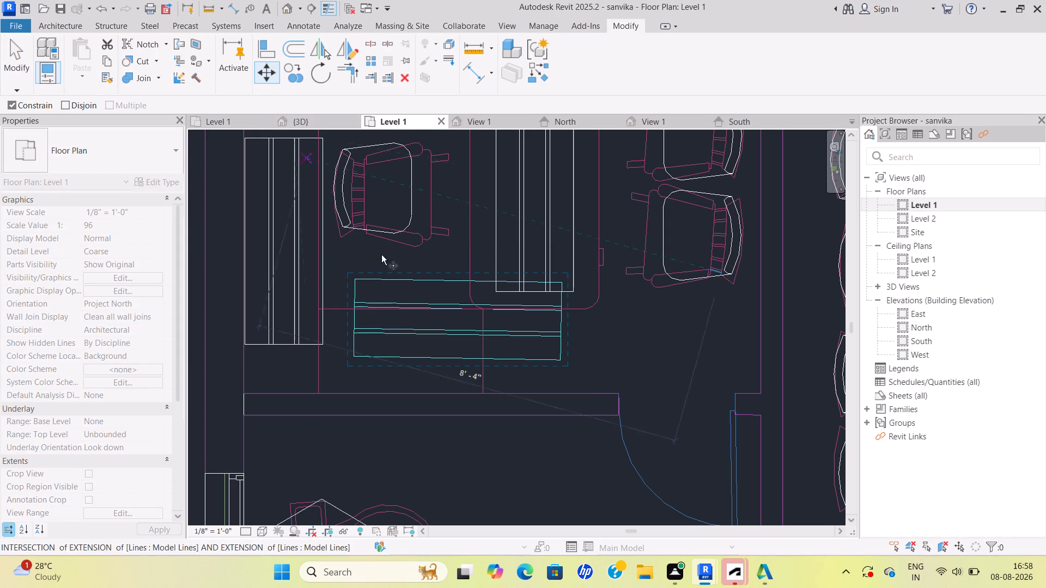
left_click(559, 358)
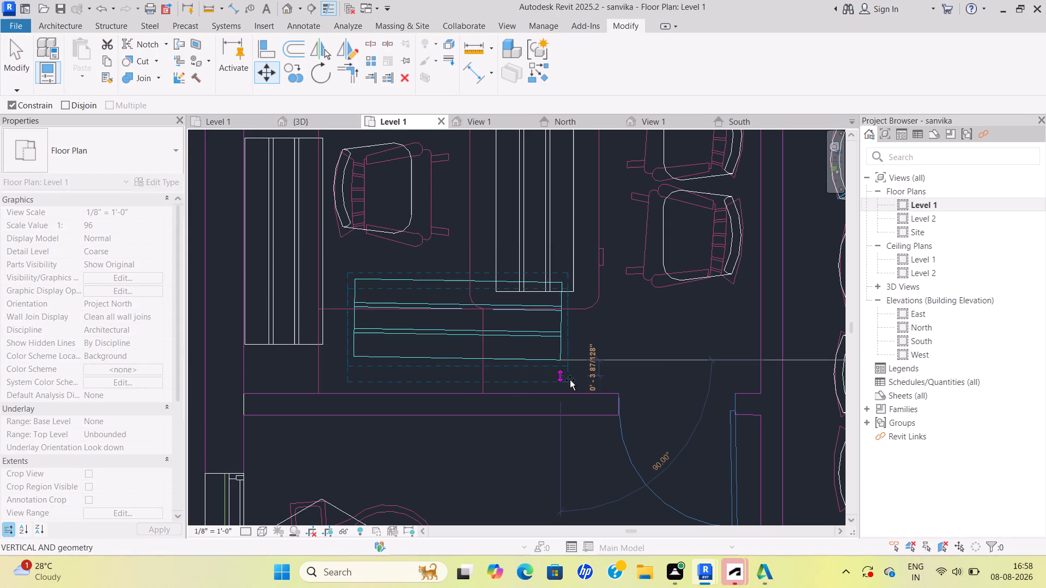
left_click(570, 380)
scroll(550, 342, "down", 3)
middle_click_drag(547, 336, 563, 387)
scroll(563, 390, "down", 1)
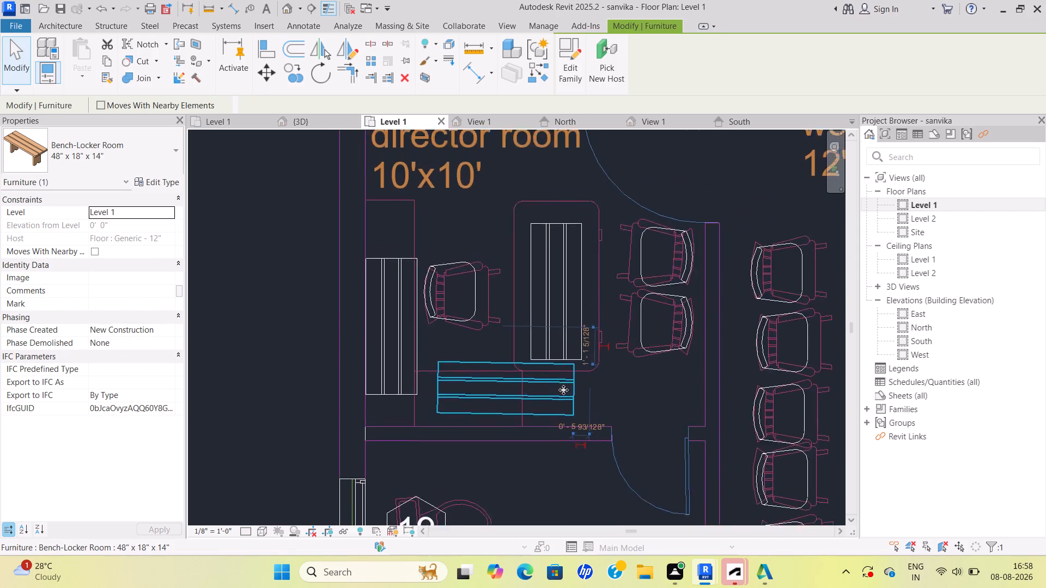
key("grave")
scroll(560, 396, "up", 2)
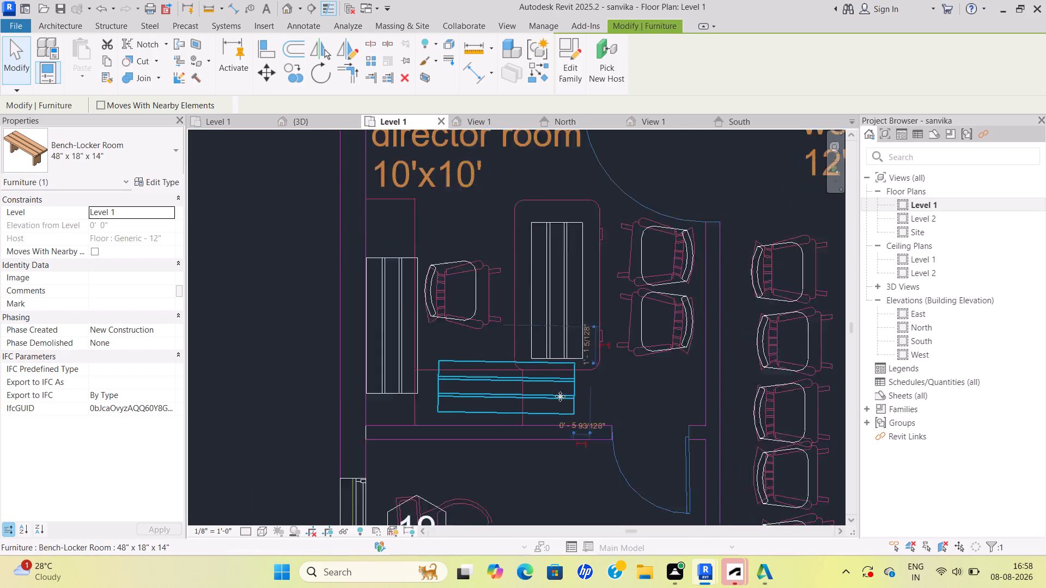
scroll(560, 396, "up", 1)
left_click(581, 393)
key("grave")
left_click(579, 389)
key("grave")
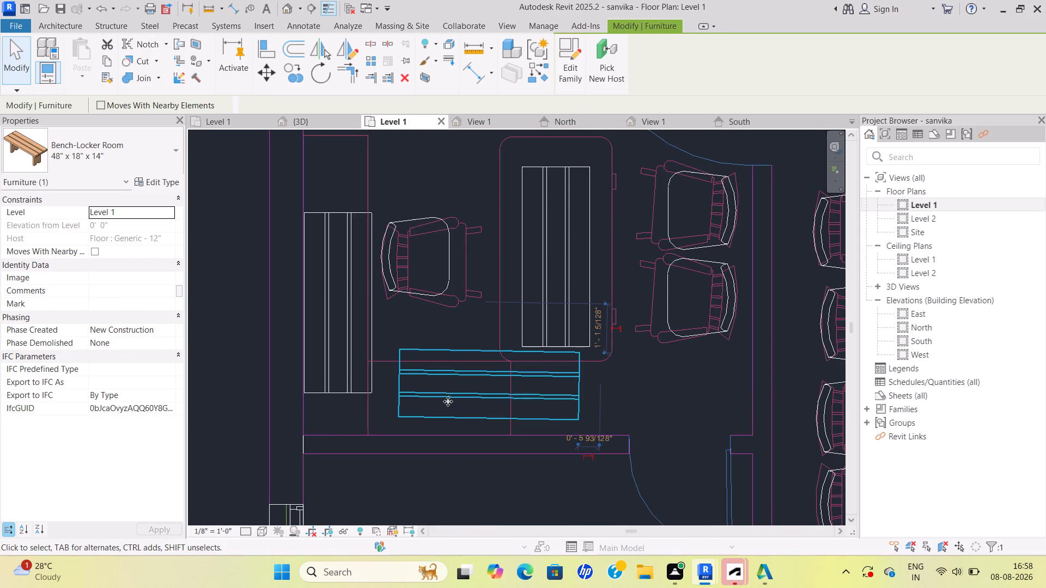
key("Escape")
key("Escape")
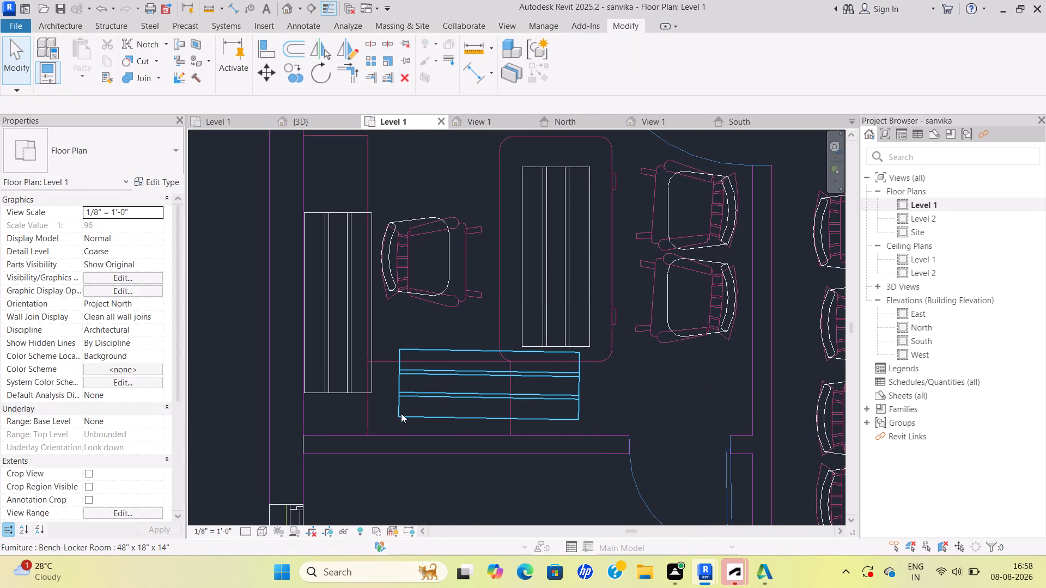
Move the director room's horizontal bench about 2.5 inches sideways toward the vertical bench along the outer wall.
left_click(398, 414)
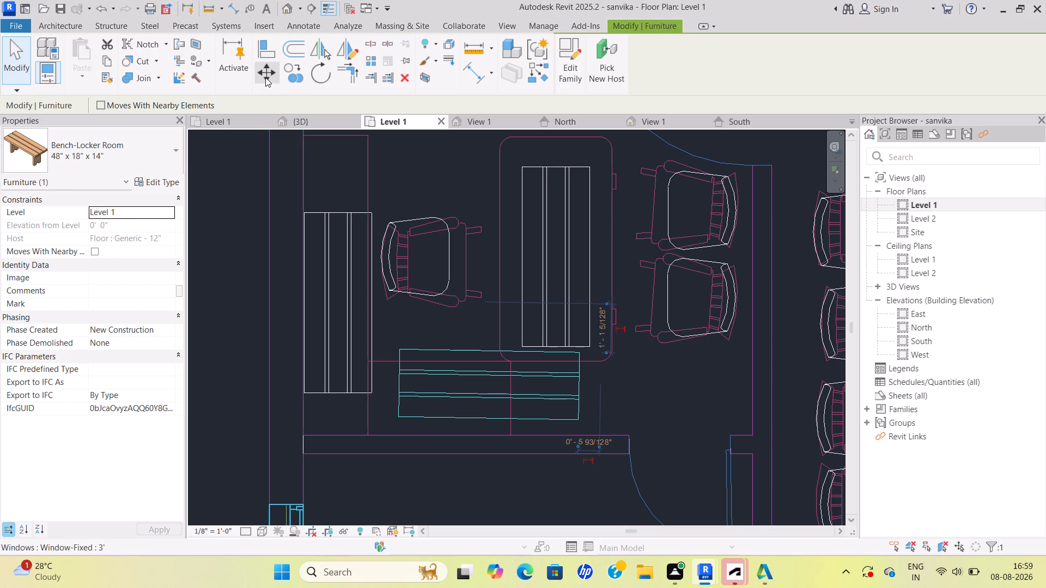
left_click(265, 77)
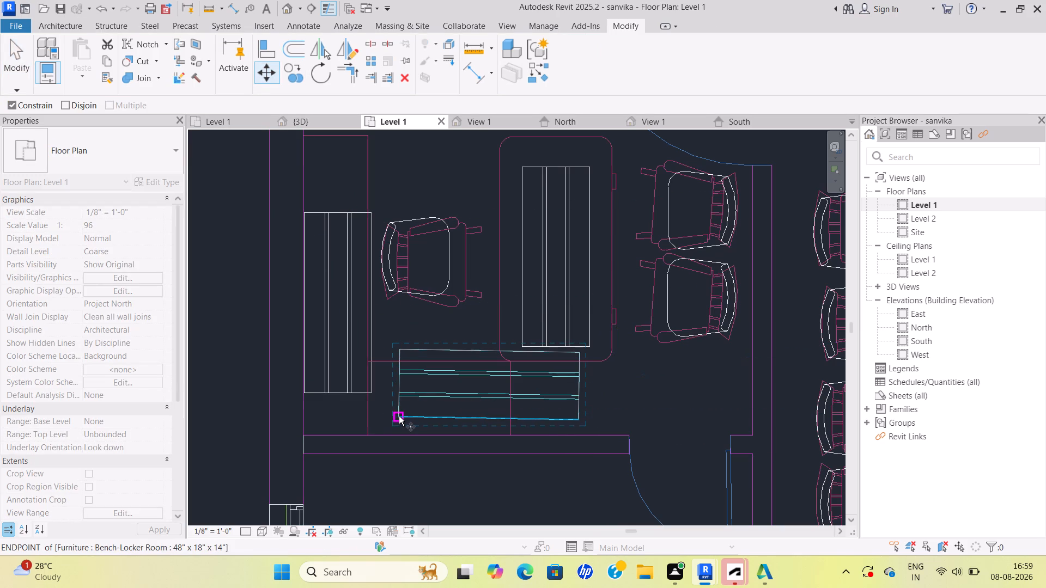
left_click(399, 416)
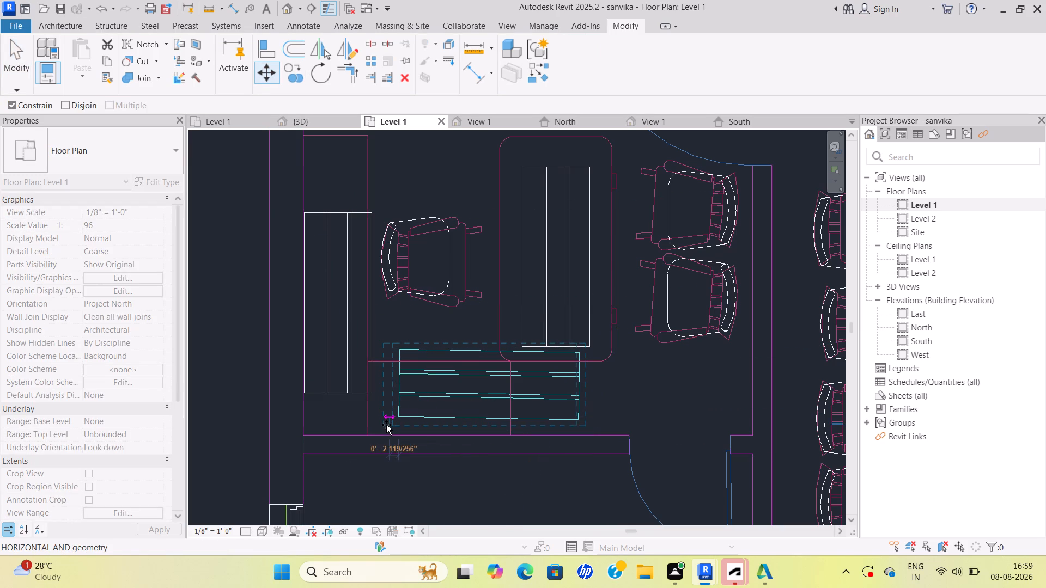
left_click(384, 424)
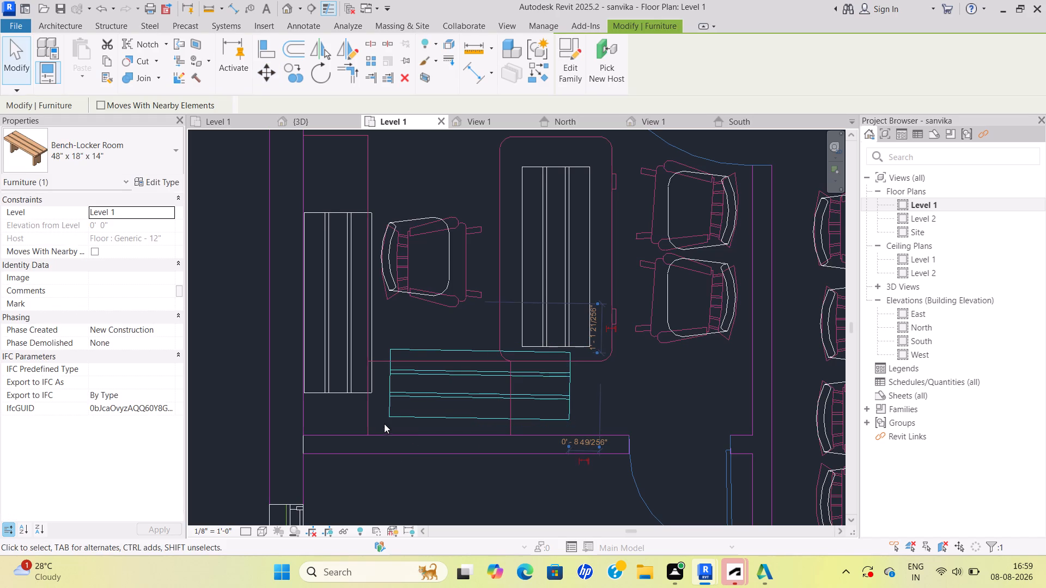
key("Escape")
Move the director room's horizontal bench about 2 inches further down within the side-table outline, toward the lower wall.
scroll(569, 346, "down", 4)
middle_click_drag(541, 341, 422, 374)
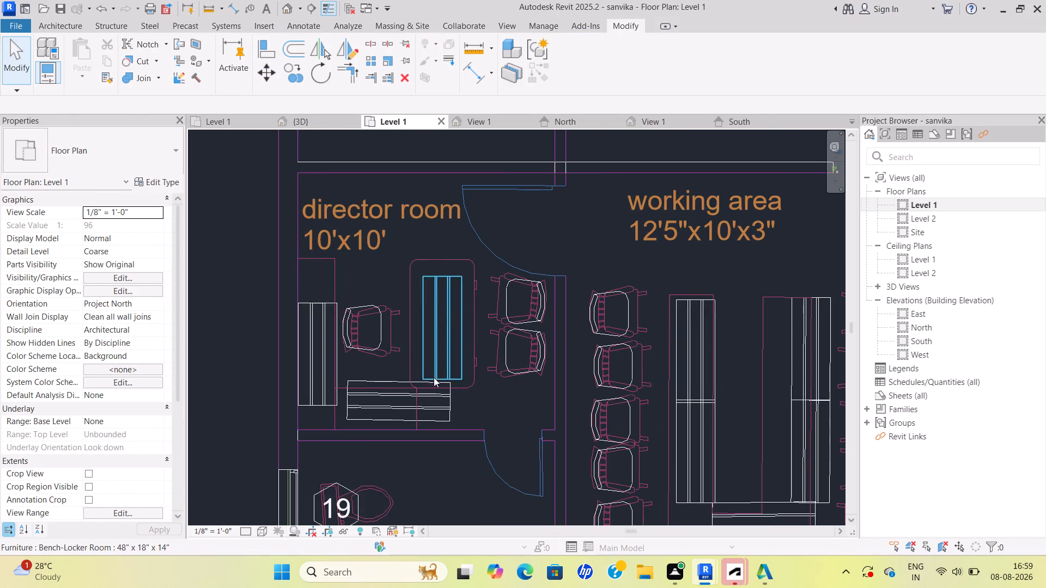
scroll(438, 379, "up", 5)
scroll(284, 459, "down", 2)
middle_click_drag(289, 459, 393, 454)
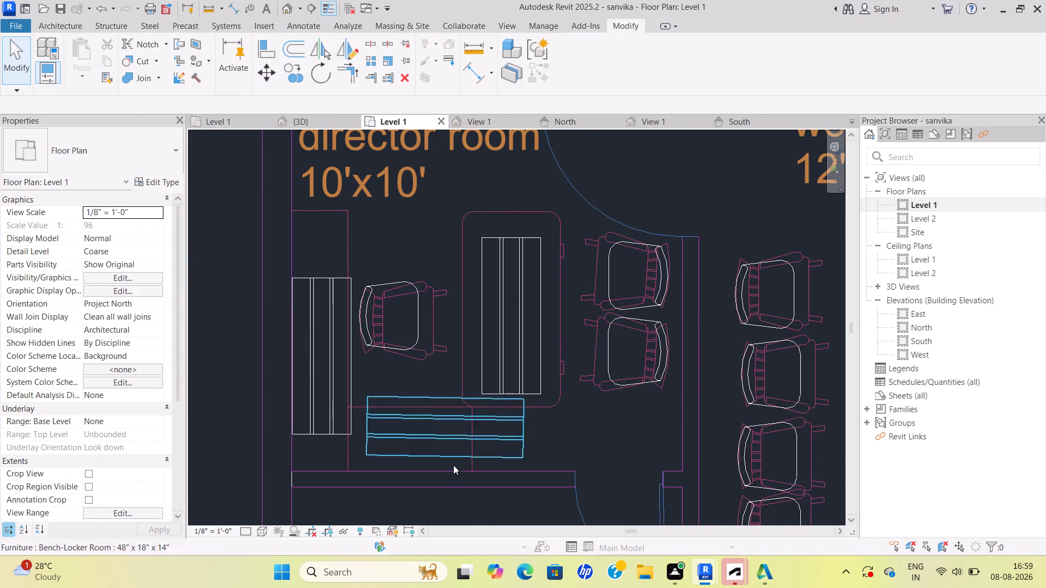
left_click(367, 454)
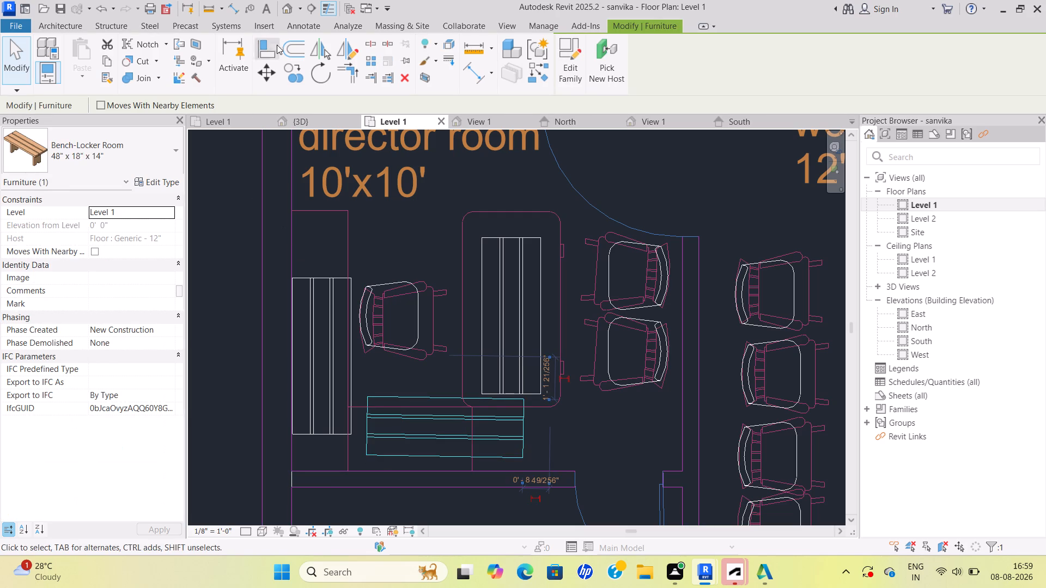
left_click(271, 74)
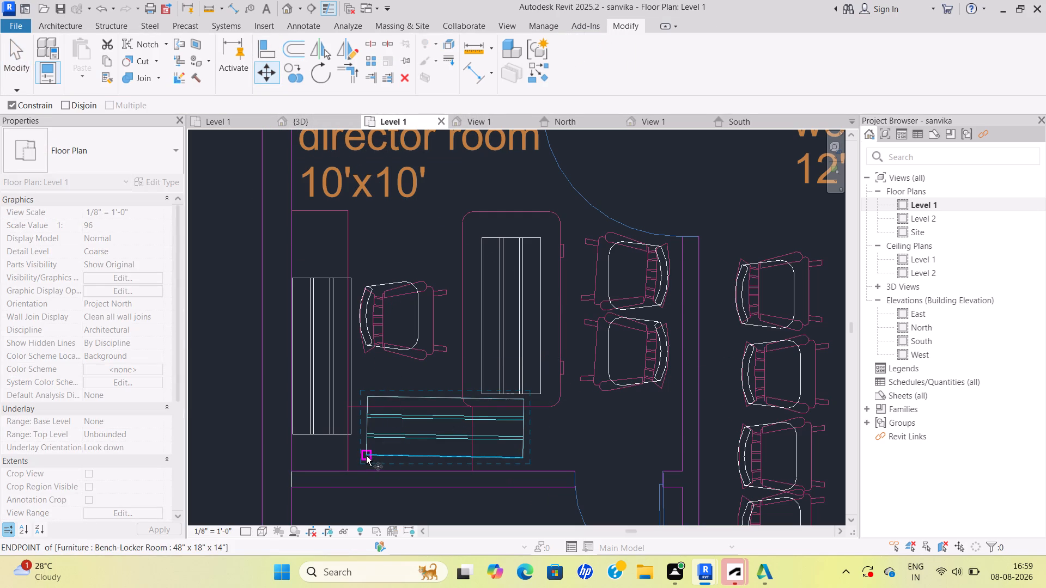
left_click(368, 454)
left_click(368, 463)
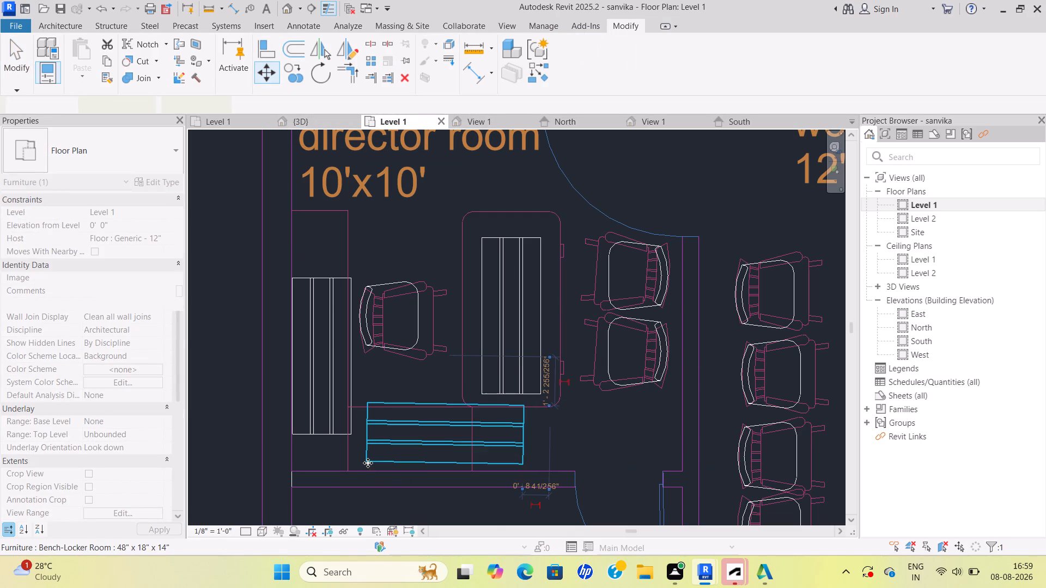
Review the furniture placed across the floor plan, from the director room and working area to the manager room and toilets.
key("Escape")
scroll(558, 412, "down", 2)
scroll(536, 397, "up", 4)
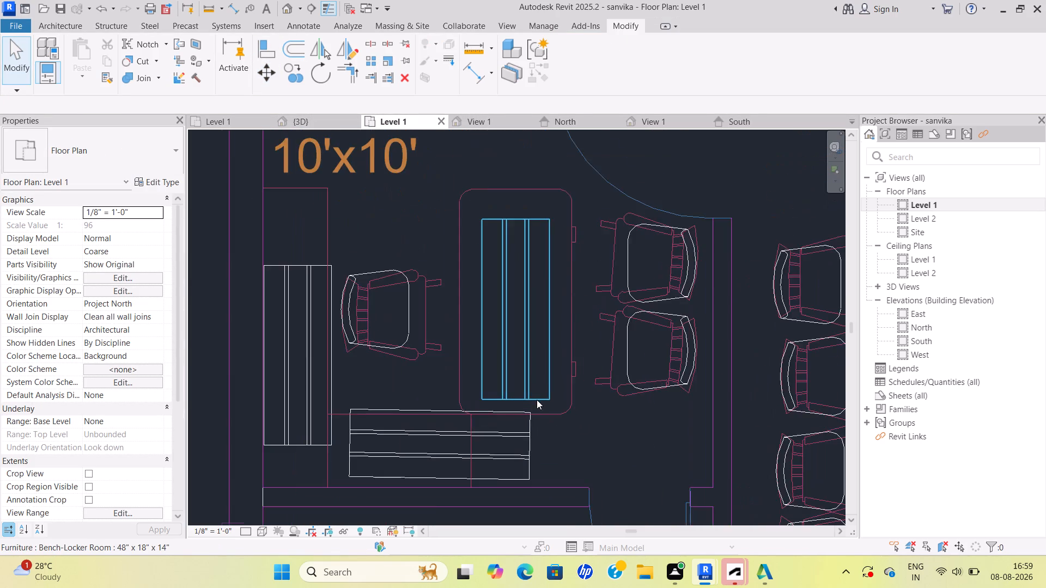
scroll(537, 400, "up", 2)
scroll(543, 403, "down", 6)
key("Escape")
scroll(545, 389, "down", 5)
middle_click_drag(543, 364, 393, 287)
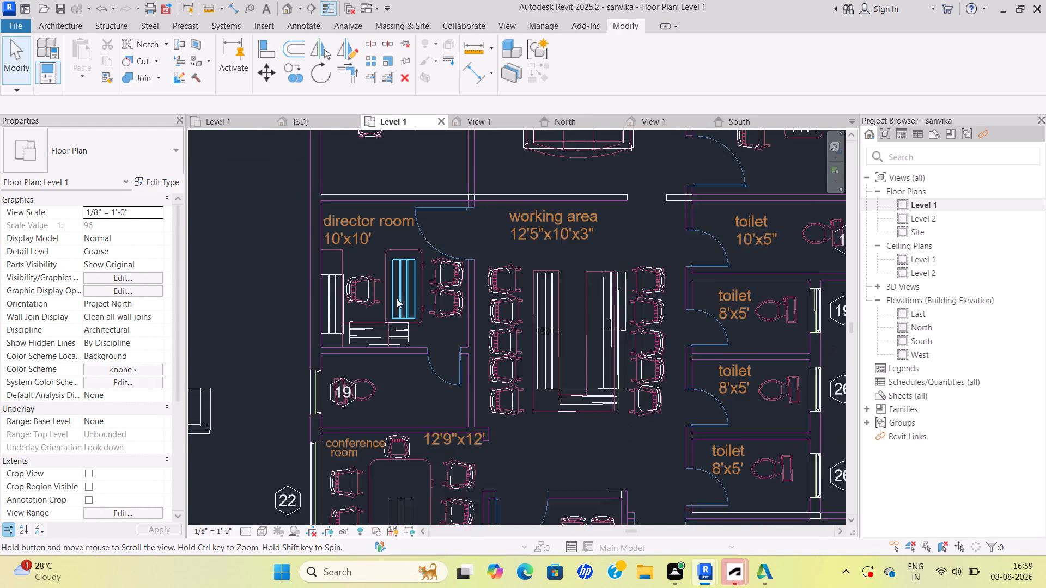
scroll(393, 287, "up", 1)
scroll(508, 393, "down", 2)
middle_click_drag(502, 383, 302, 310)
scroll(466, 336, "down", 1)
middle_click_drag(469, 332, 417, 311)
scroll(397, 364, "down", 3)
middle_click_drag(397, 364, 445, 389)
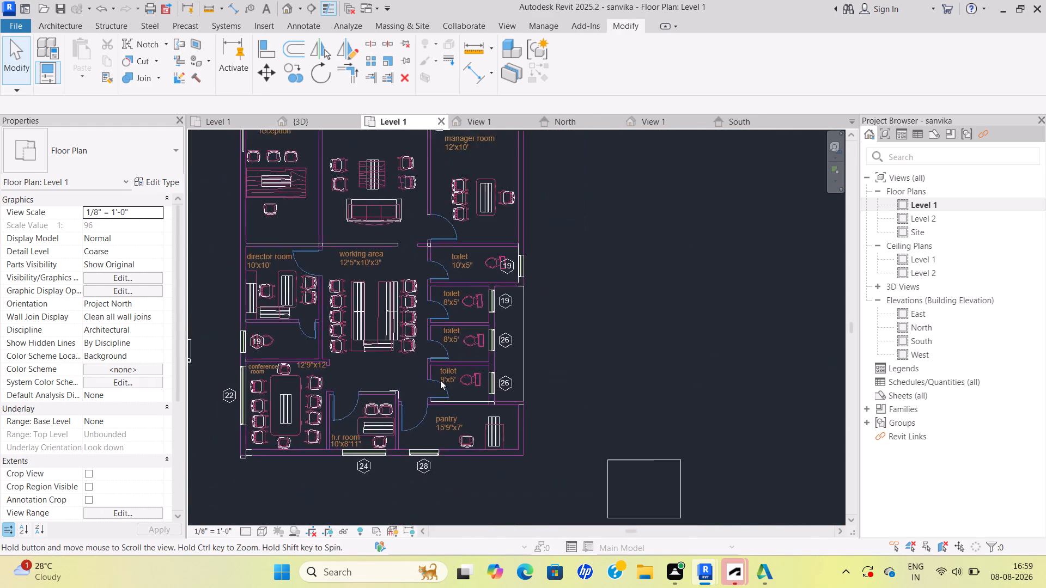
middle_click_drag(308, 236, 334, 298)
scroll(516, 442, "down", 1)
middle_click_drag(517, 439, 375, 320)
middle_click_drag(397, 254, 408, 355)
scroll(416, 302, "up", 2)
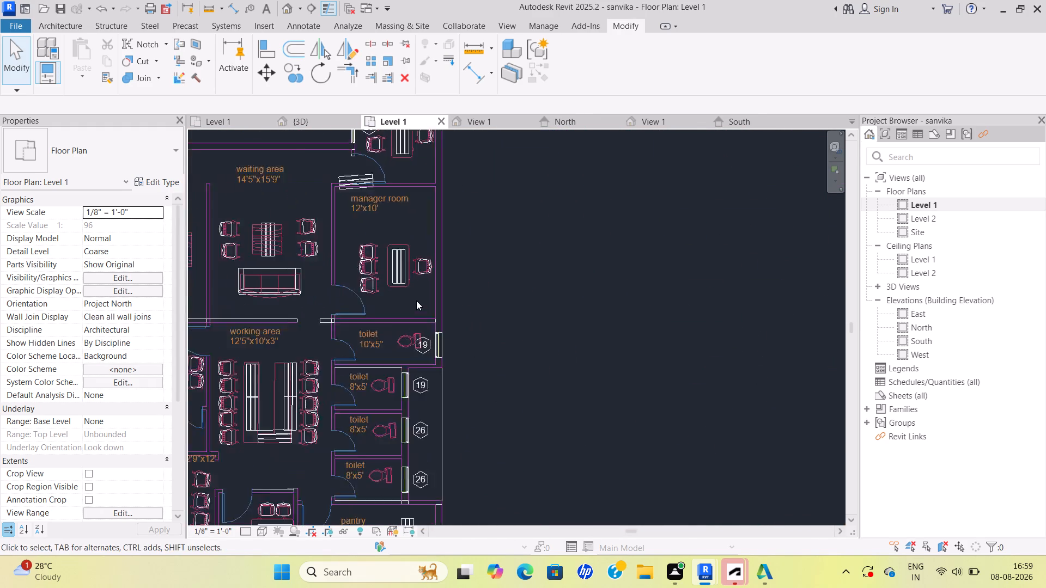
scroll(416, 301, "up", 6)
middle_click_drag(412, 338, 427, 298)
scroll(388, 329, "down", 2)
middle_click_drag(403, 318, 420, 306)
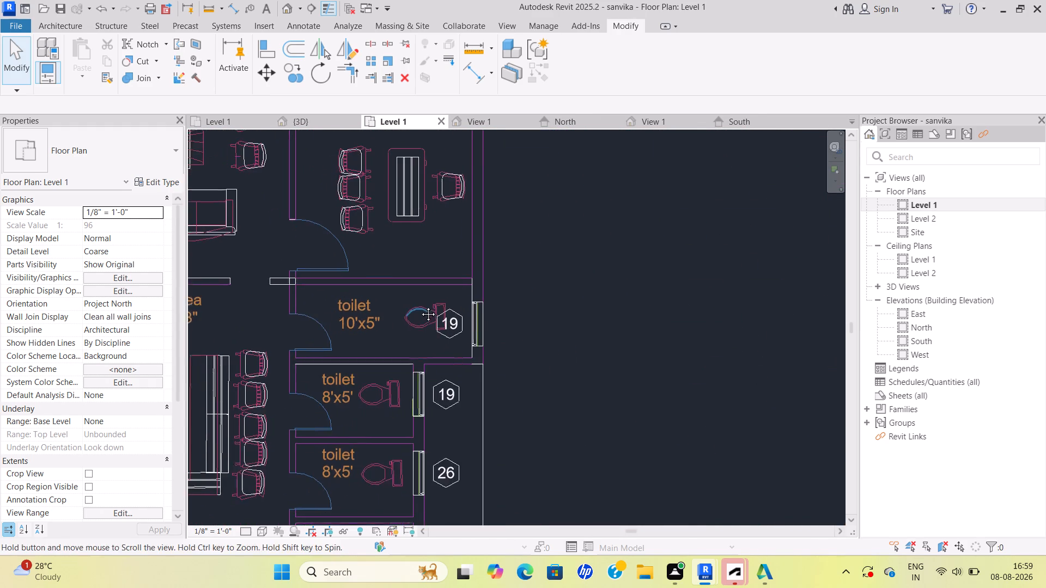
middle_click_drag(420, 306, 469, 303)
scroll(468, 302, "down", 1)
middle_click_drag(364, 350, 403, 340)
scroll(366, 366, "up", 4)
scroll(364, 363, "down", 8)
middle_click_drag(362, 359, 364, 358)
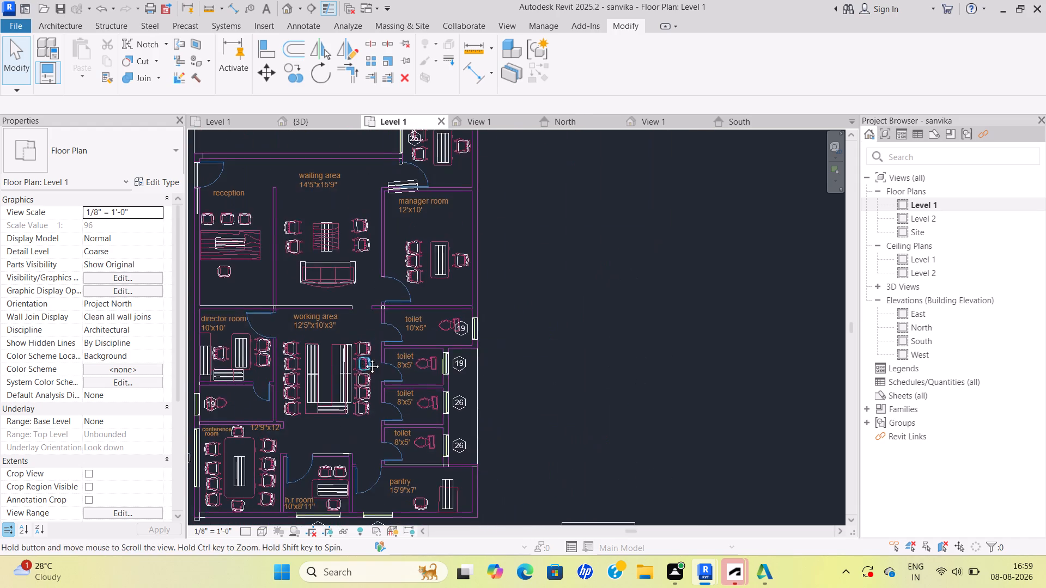
middle_click_drag(364, 358, 428, 359)
scroll(498, 322, "up", 6)
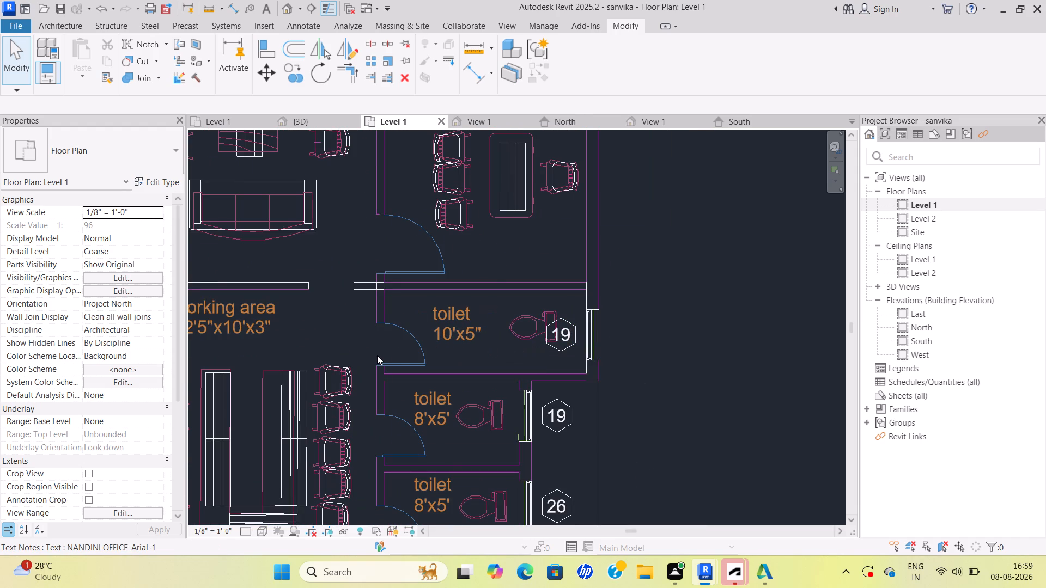
scroll(377, 356, "down", 2)
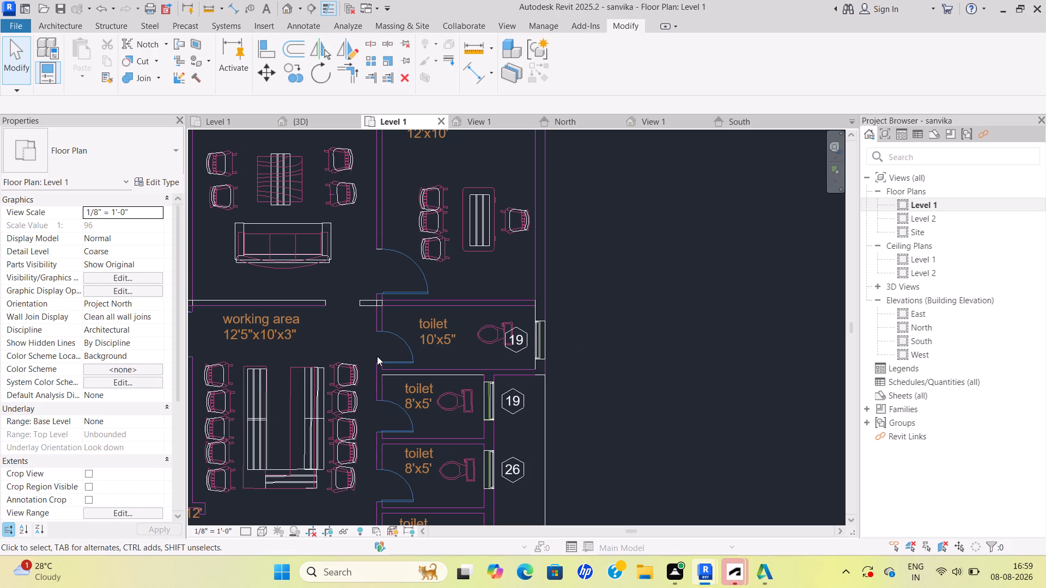
scroll(377, 356, "down", 2)
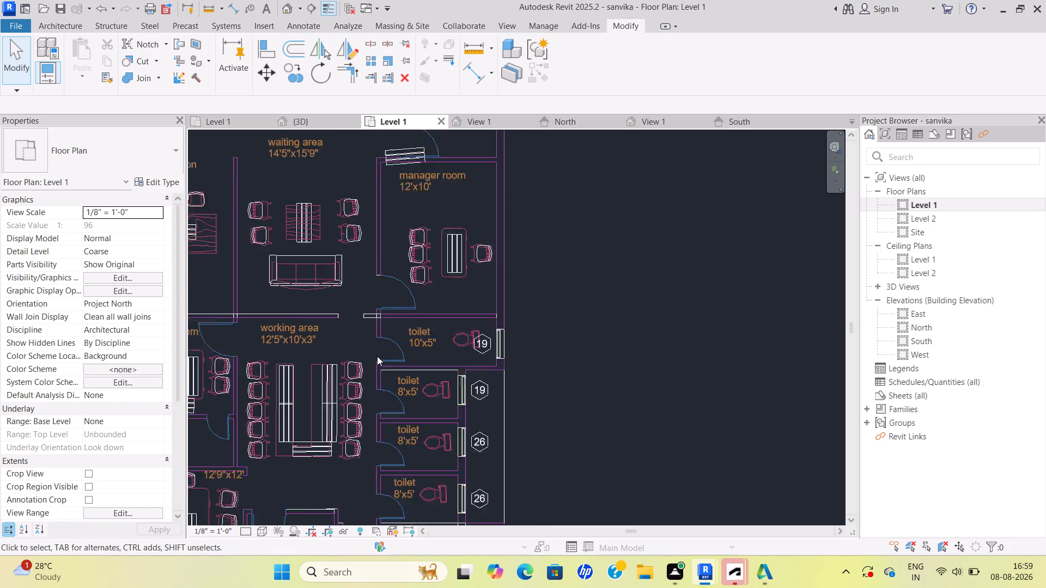
scroll(377, 356, "down", 1)
middle_click_drag(377, 356, 250, 373)
middle_click_drag(254, 383, 429, 340)
middle_click_drag(335, 391, 450, 370)
scroll(331, 356, "up", 5)
middle_click_drag(377, 292, 360, 367)
scroll(336, 381, "up", 4)
scroll(448, 348, "down", 2)
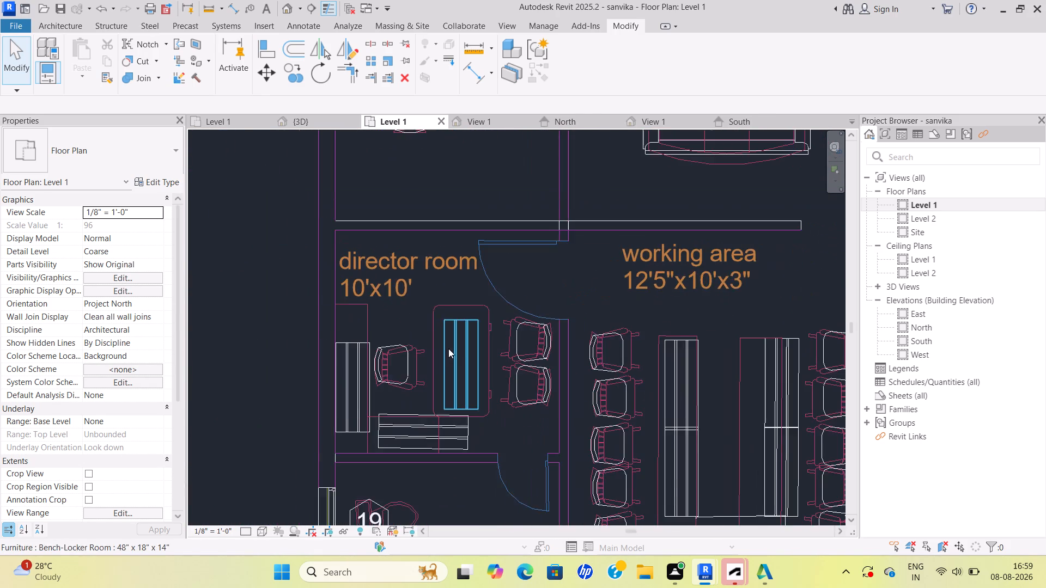
Examine how the bench in the reception fits the reception desk outline, compared with the waiting area furniture.
middle_click_drag(450, 348, 310, 405)
scroll(390, 300, "down", 2)
middle_click_drag(396, 304, 369, 420)
scroll(353, 327, "up", 1)
middle_click_drag(355, 328, 380, 420)
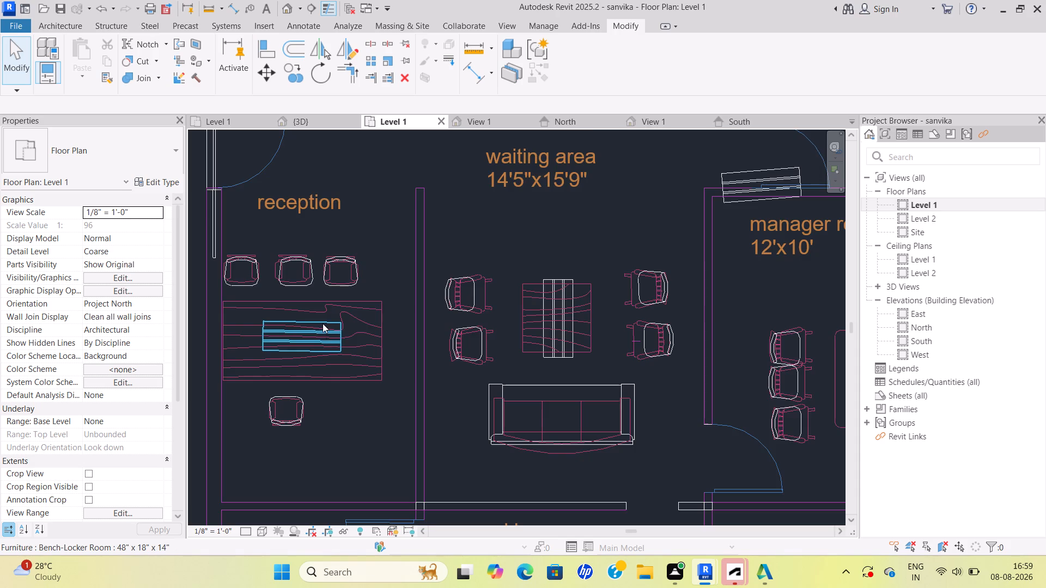
scroll(323, 323, "up", 3)
scroll(323, 323, "down", 3)
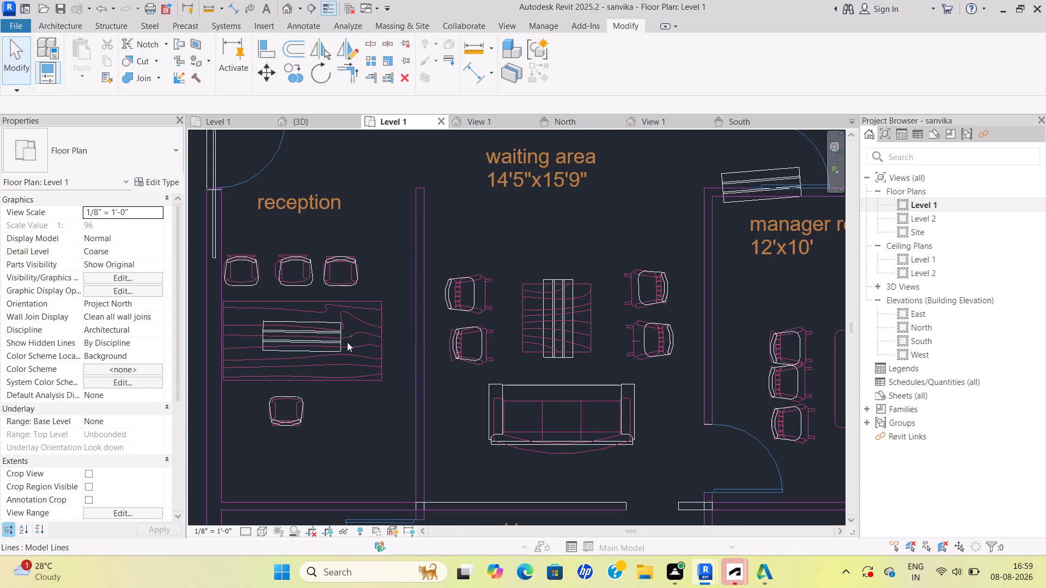
scroll(366, 304, "down", 1)
scroll(345, 330, "up", 4)
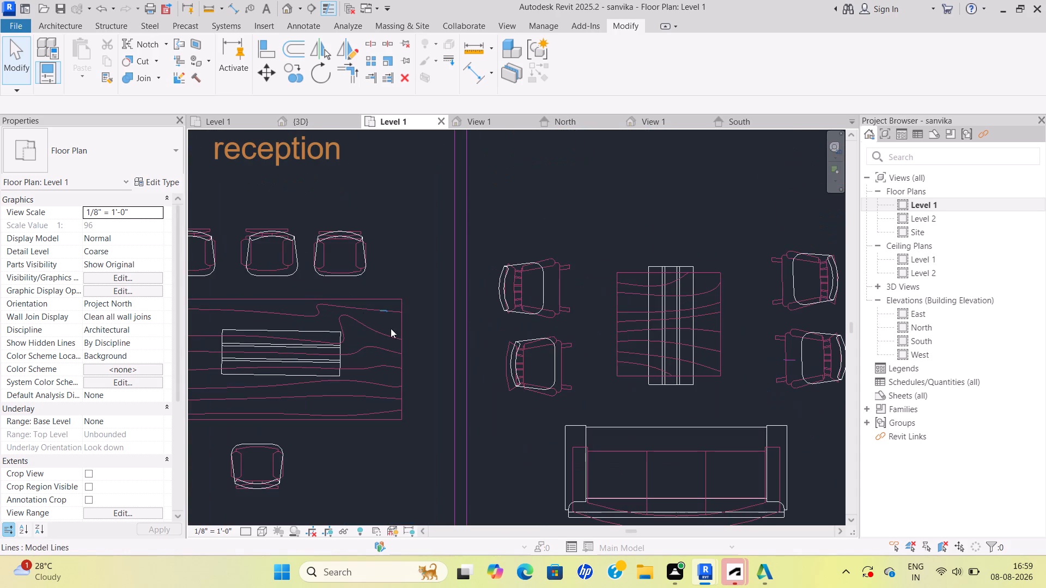
scroll(461, 357, "down", 3)
middle_click(461, 357)
scroll(424, 356, "up", 5)
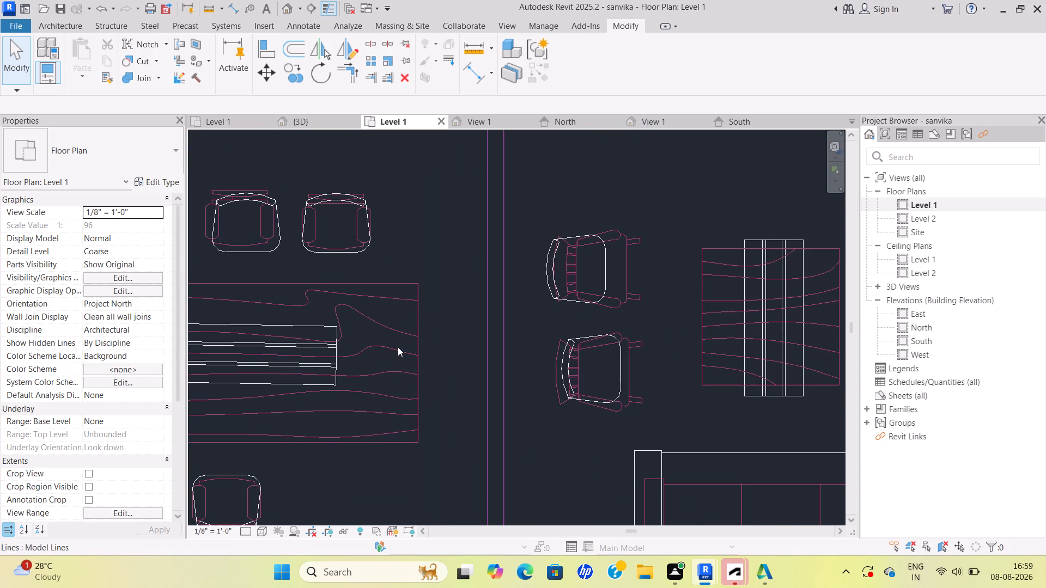
scroll(399, 352, "down", 2)
middle_click_drag(405, 354, 414, 356)
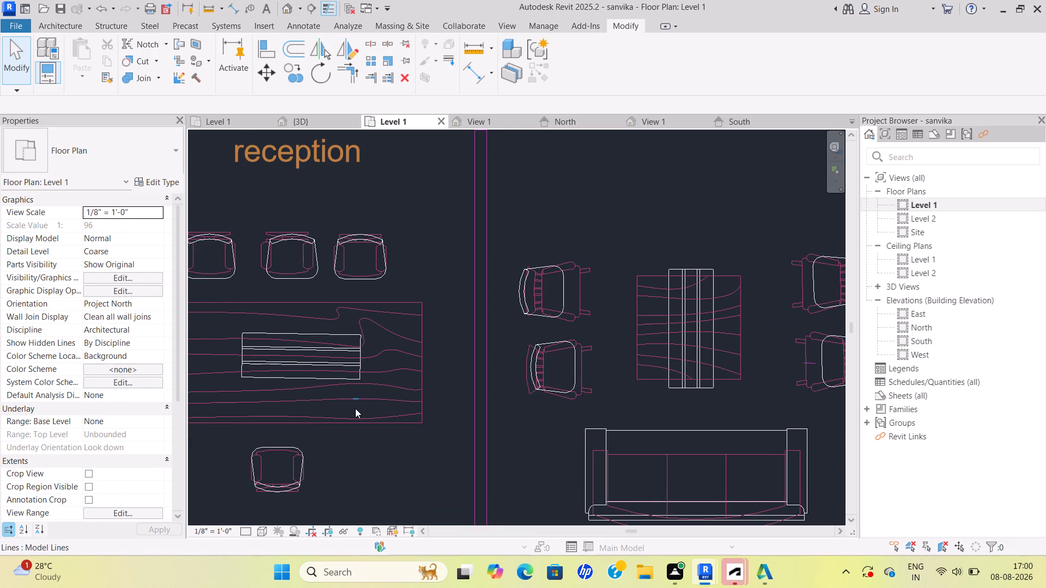
scroll(349, 370, "up", 4)
scroll(361, 372, "down", 5)
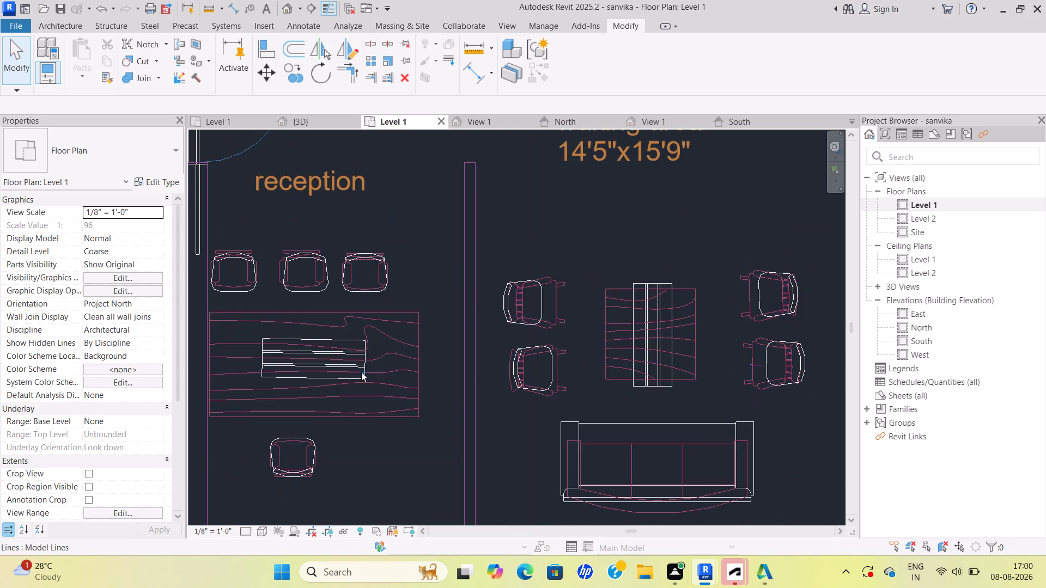
scroll(361, 371, "down", 2)
middle_click_drag(362, 371, 369, 389)
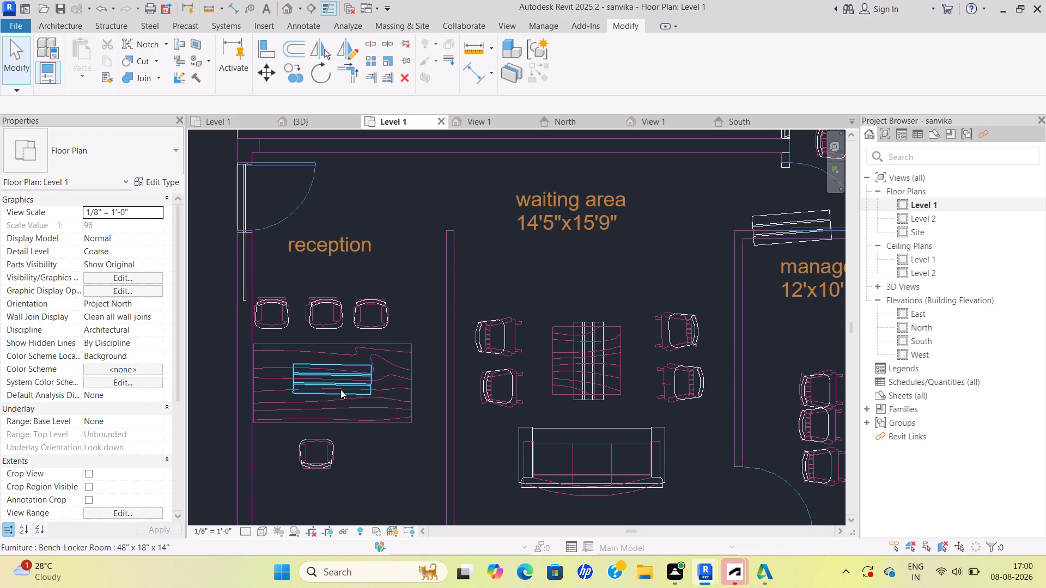
scroll(346, 401, "up", 4)
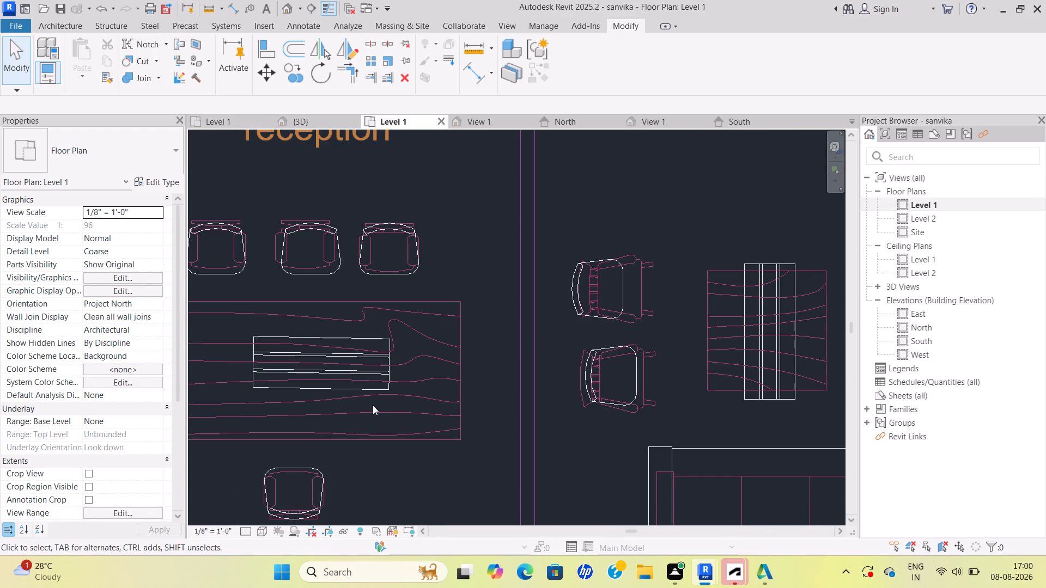
scroll(381, 388, "down", 4)
middle_click_drag(382, 387, 423, 411)
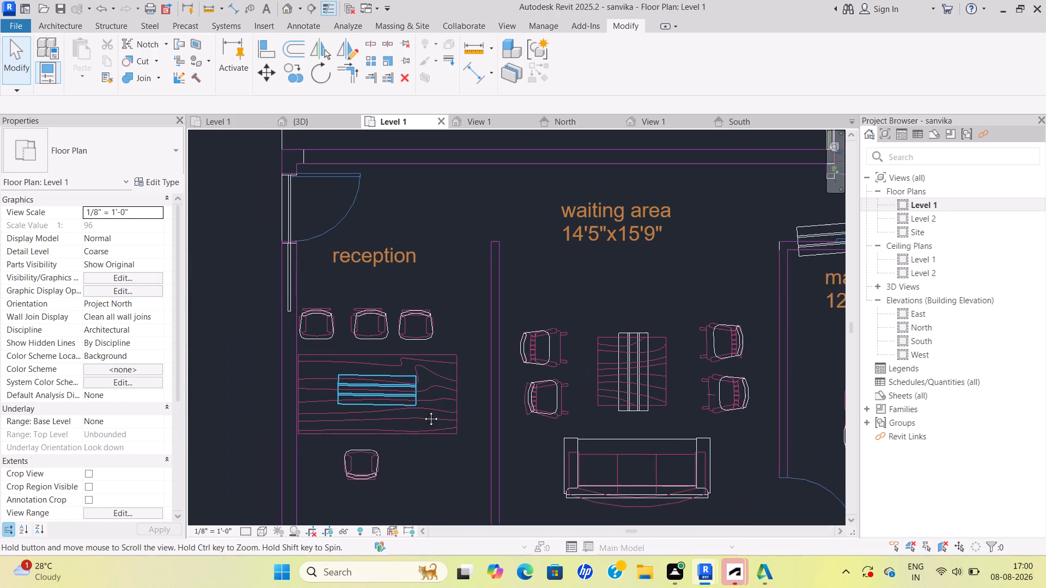
middle_click_drag(423, 411, 434, 418)
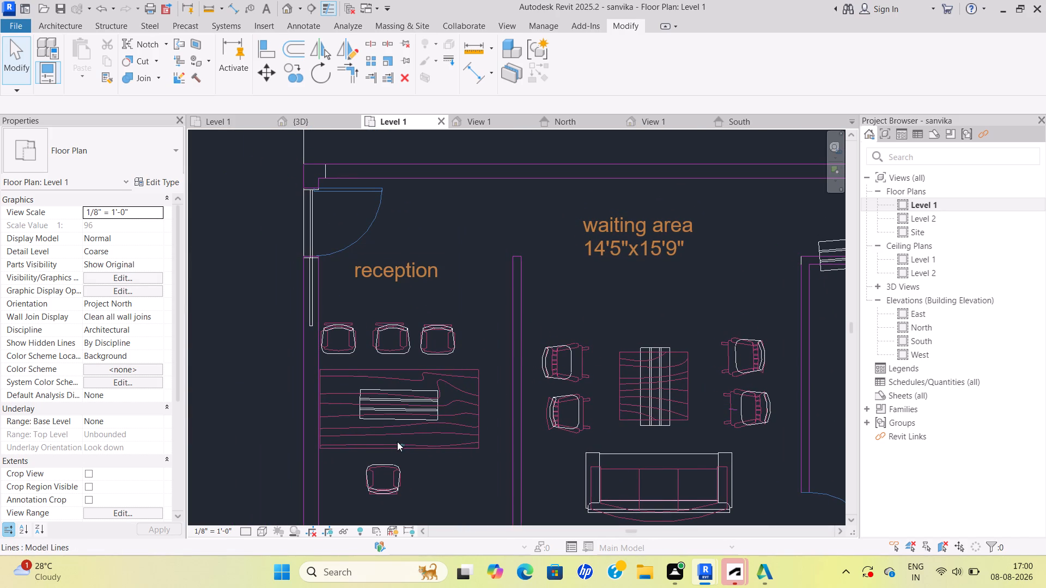
Measure the depth of the reception desk outline between its two long edges with an aligned dimension, without placing it.
scroll(396, 424, "up", 2)
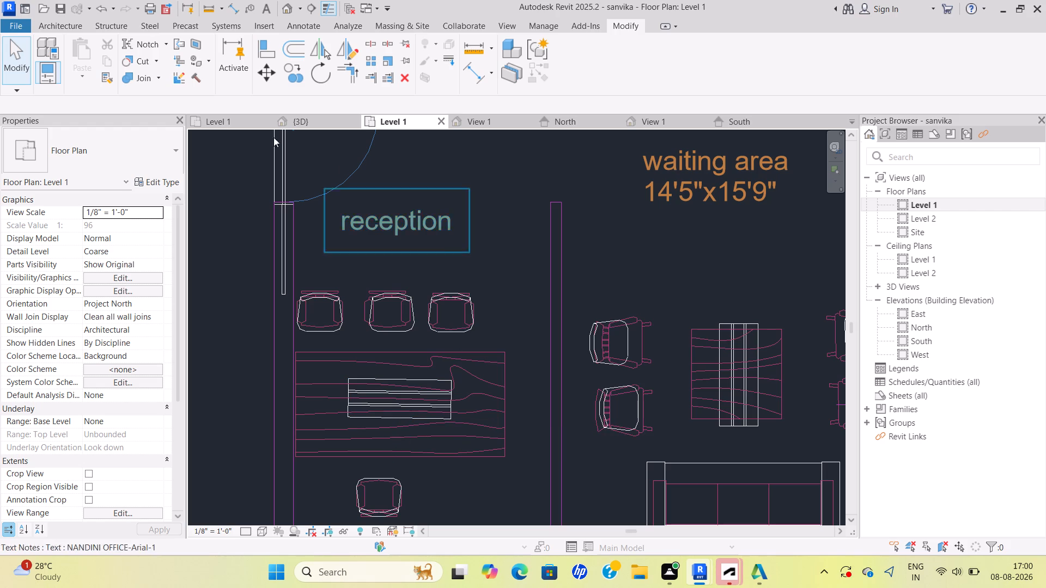
left_click(237, 11)
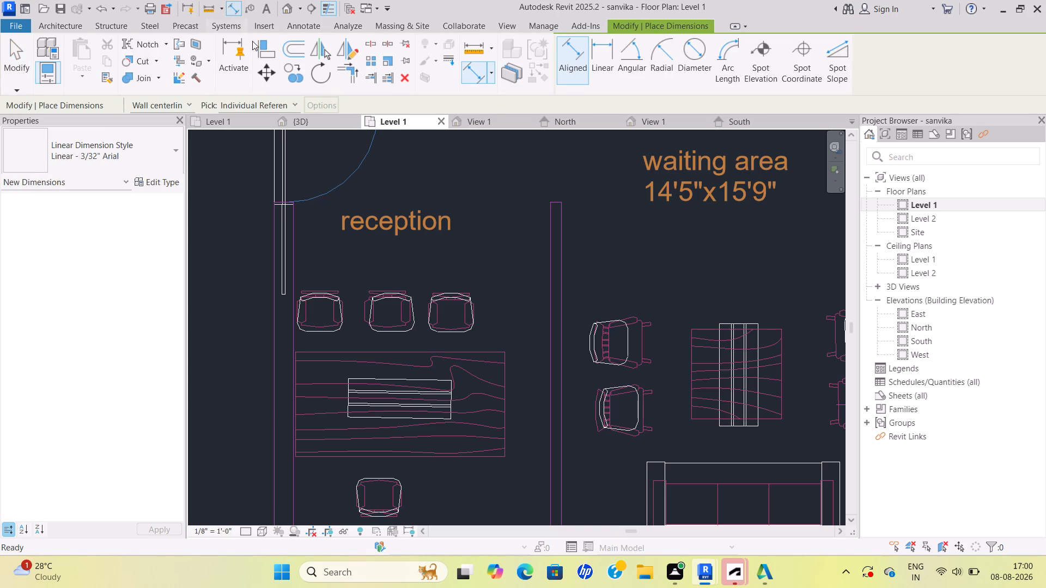
scroll(382, 402, "up", 2)
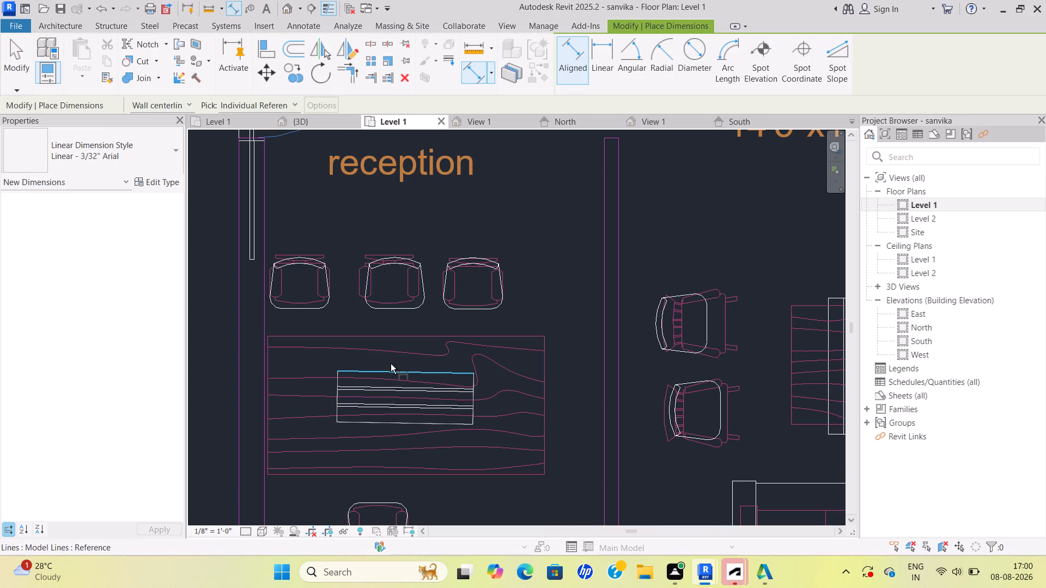
left_click(409, 333)
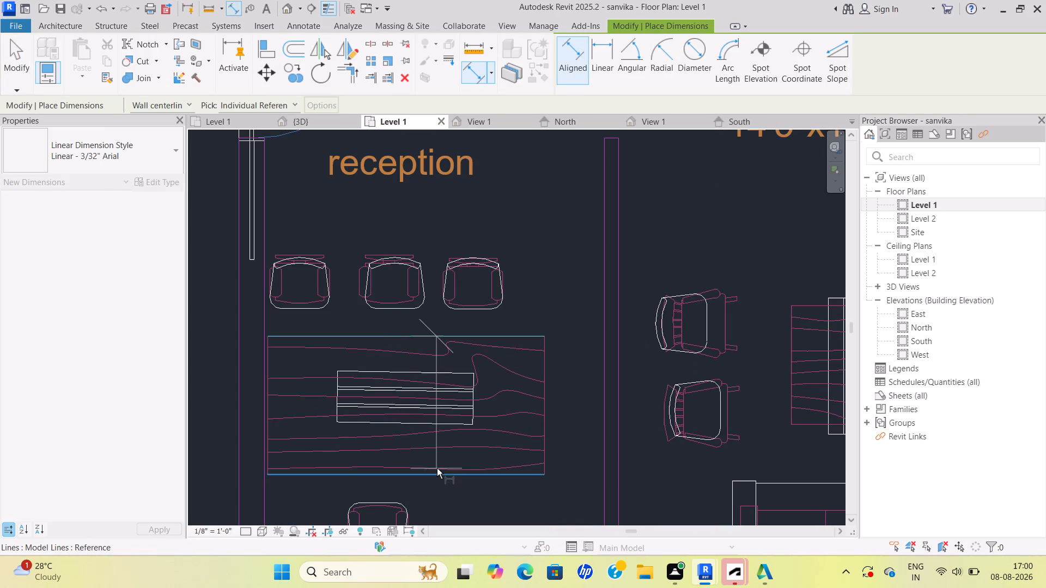
left_click(439, 470)
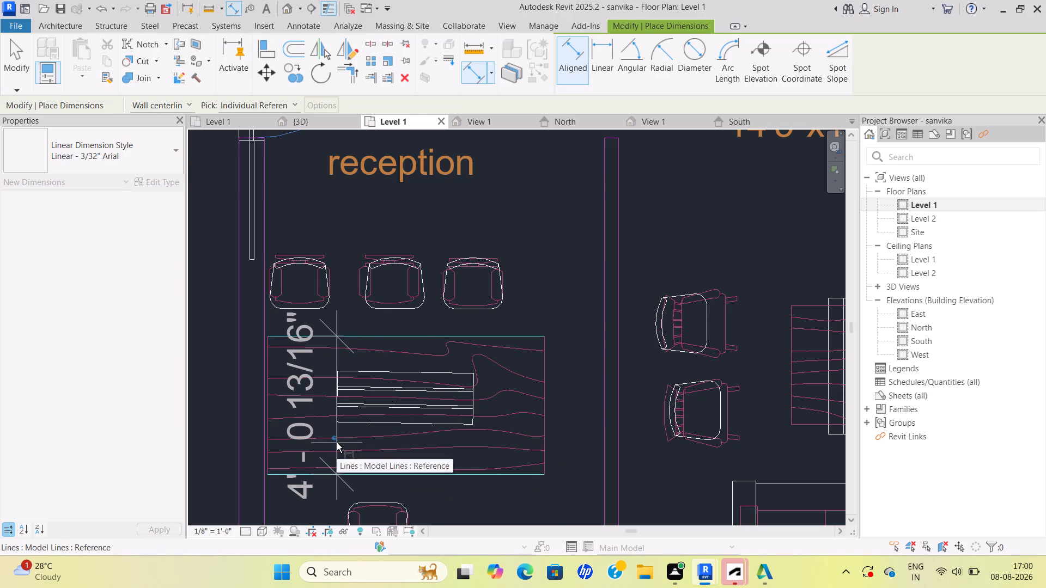
key("Escape")
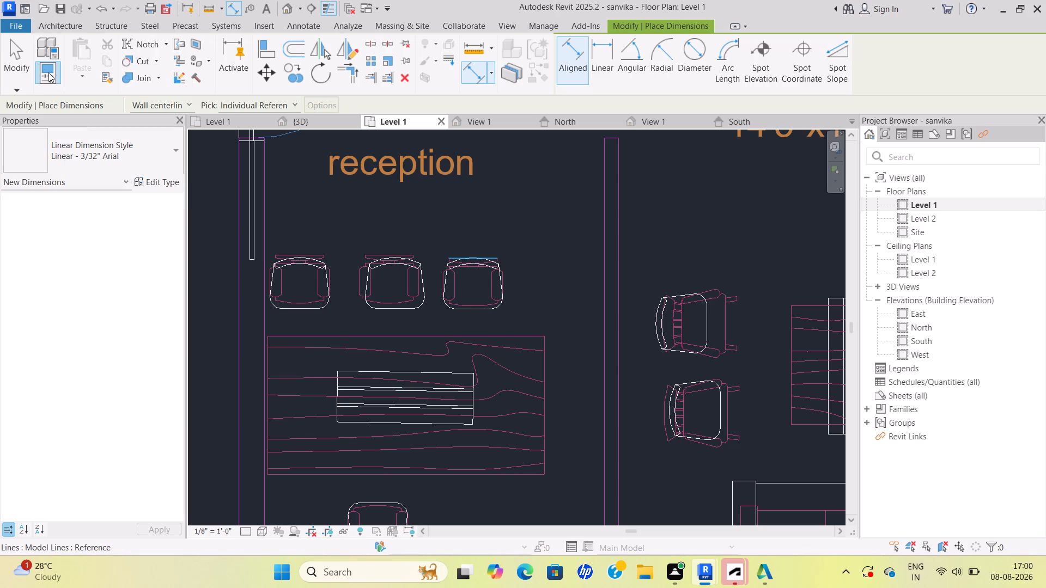
left_click(7, 72)
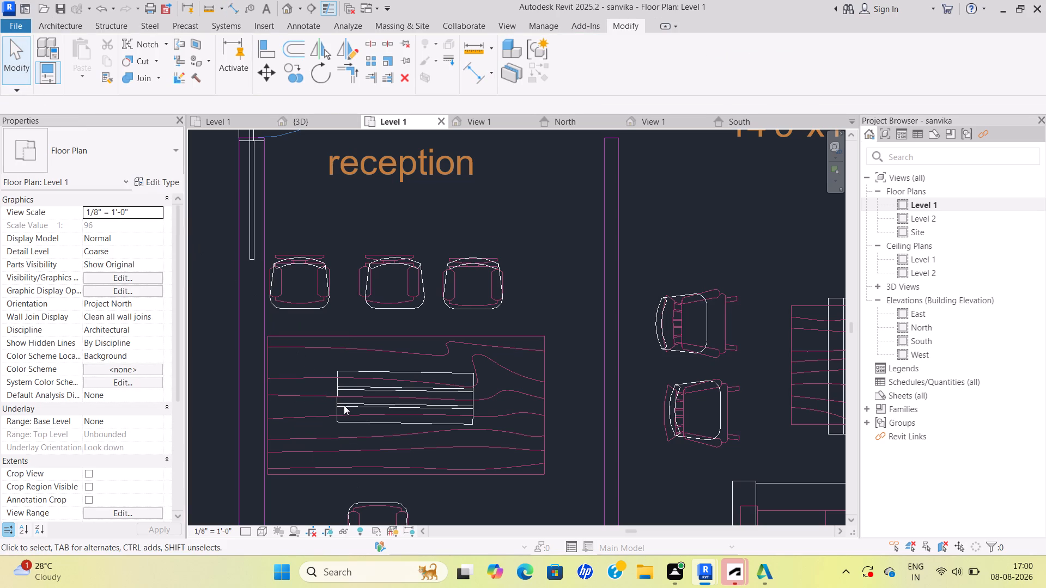
Inspect the type properties of the 48" x 18" x 14" bench on the reception desk, leaving them unedited.
left_click(339, 404)
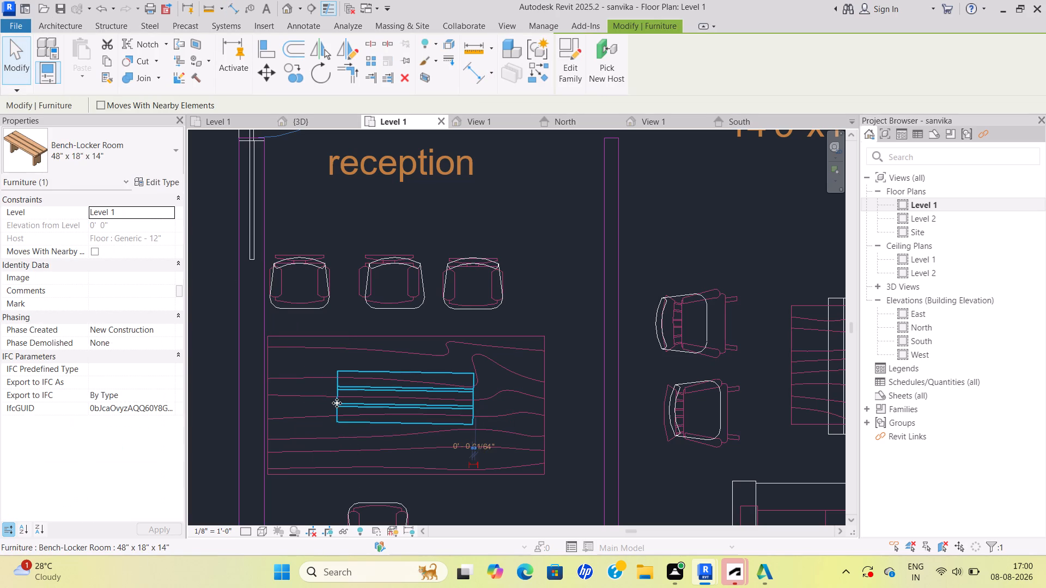
left_click(168, 180)
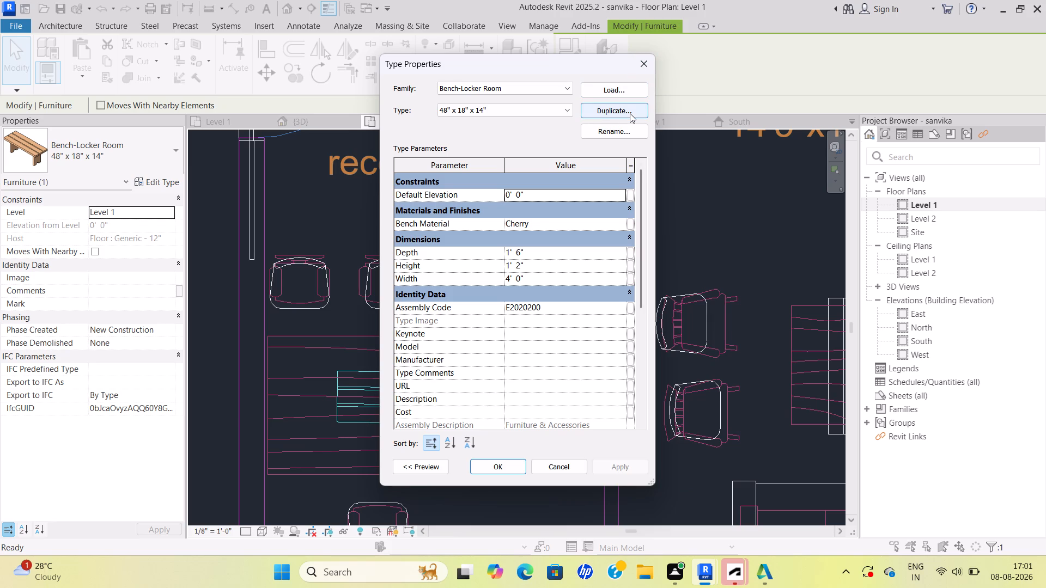
left_click(637, 62)
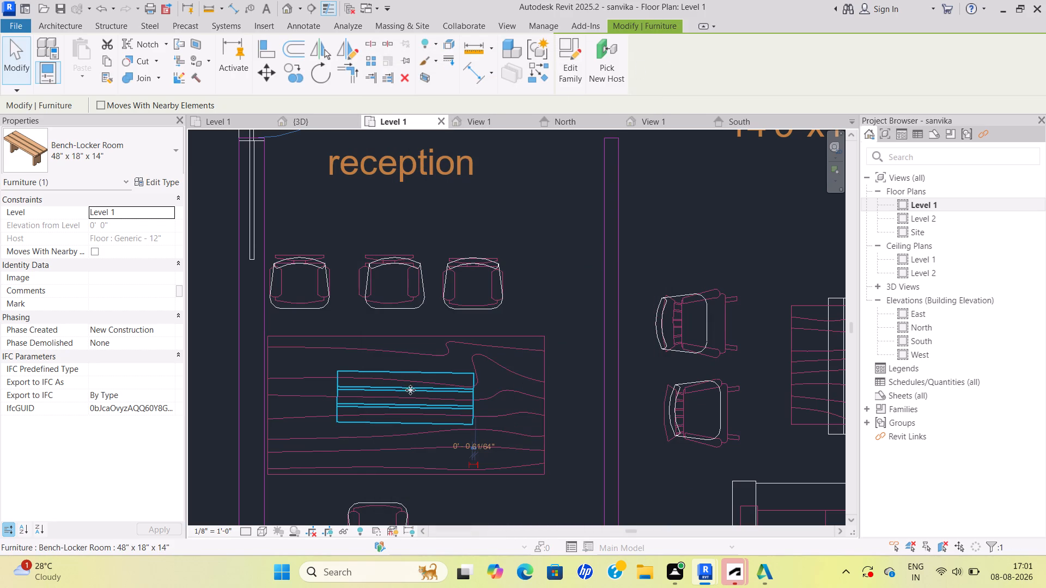
Measure the length of the reception desk outline between its two short edges with an aligned dimension, without placing it.
scroll(479, 403, "down", 1)
middle_click_drag(482, 403, 518, 369)
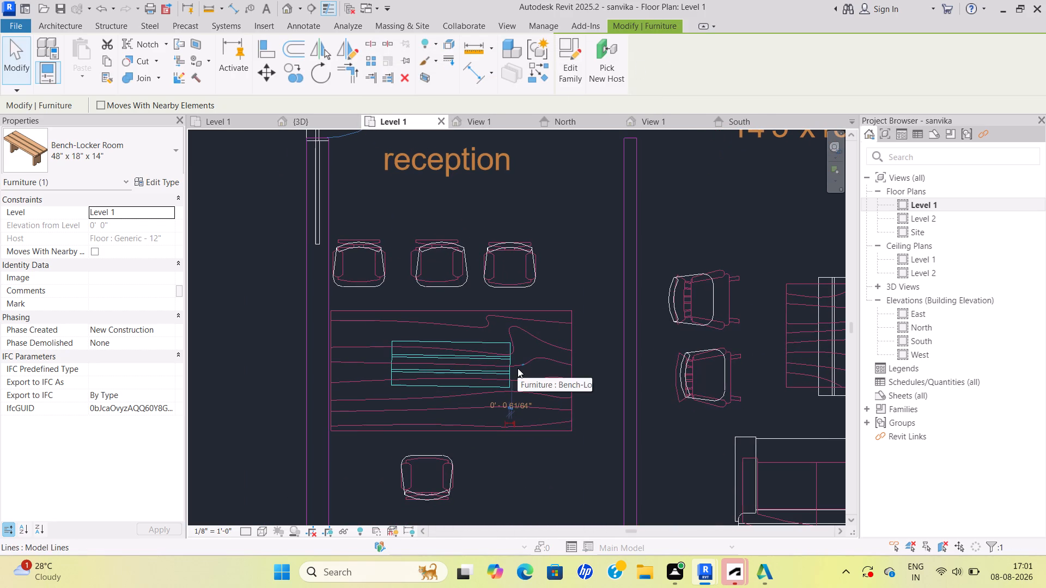
left_click(239, 10)
scroll(372, 397, "up", 3)
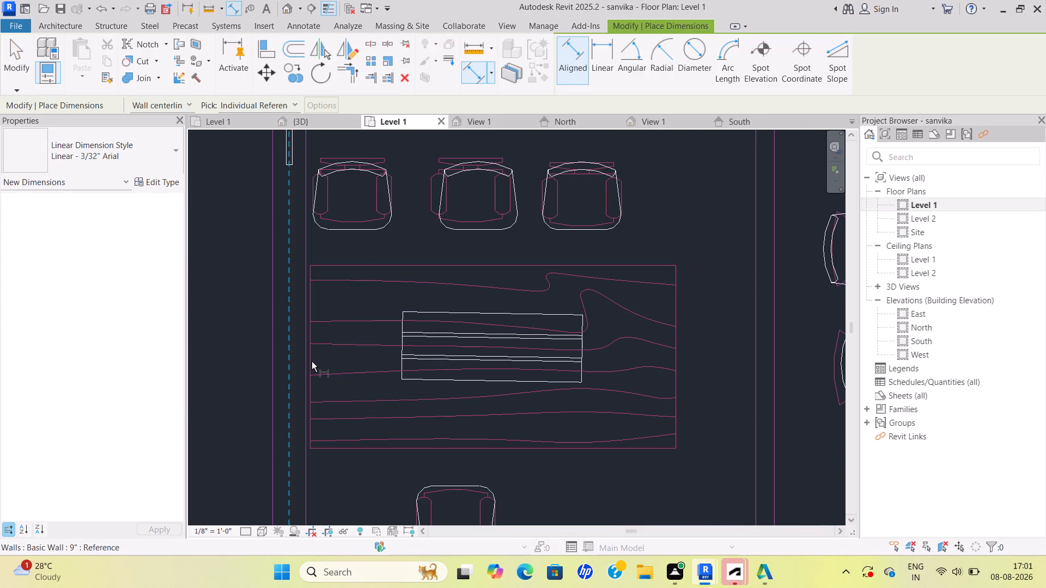
left_click(673, 357)
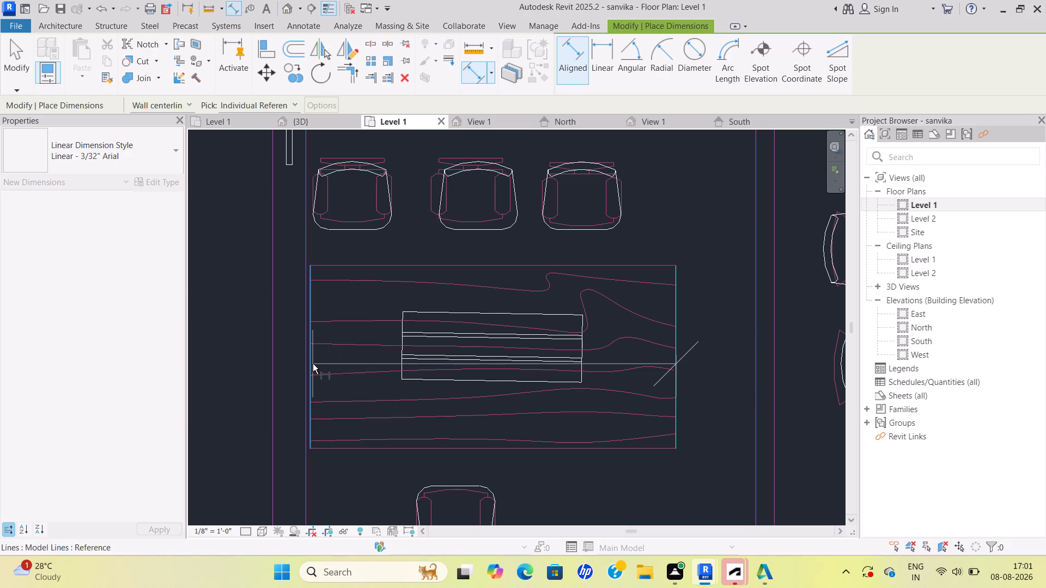
left_click(313, 364)
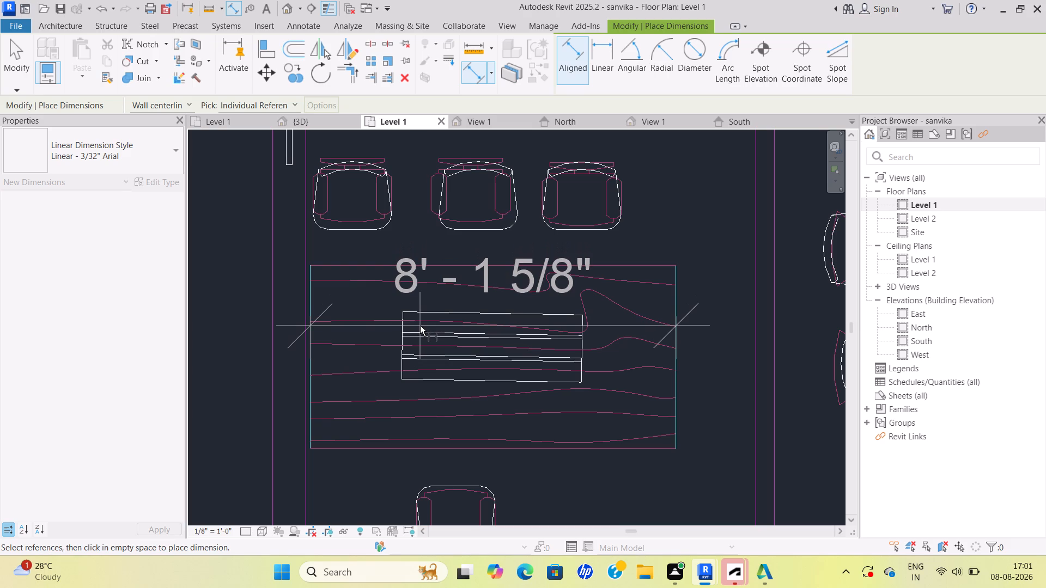
key("Escape")
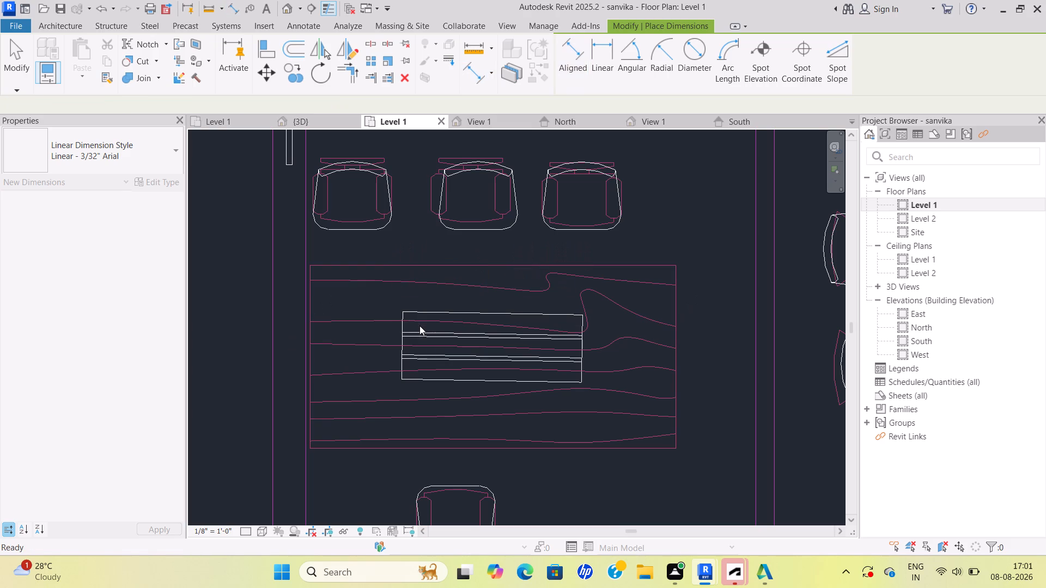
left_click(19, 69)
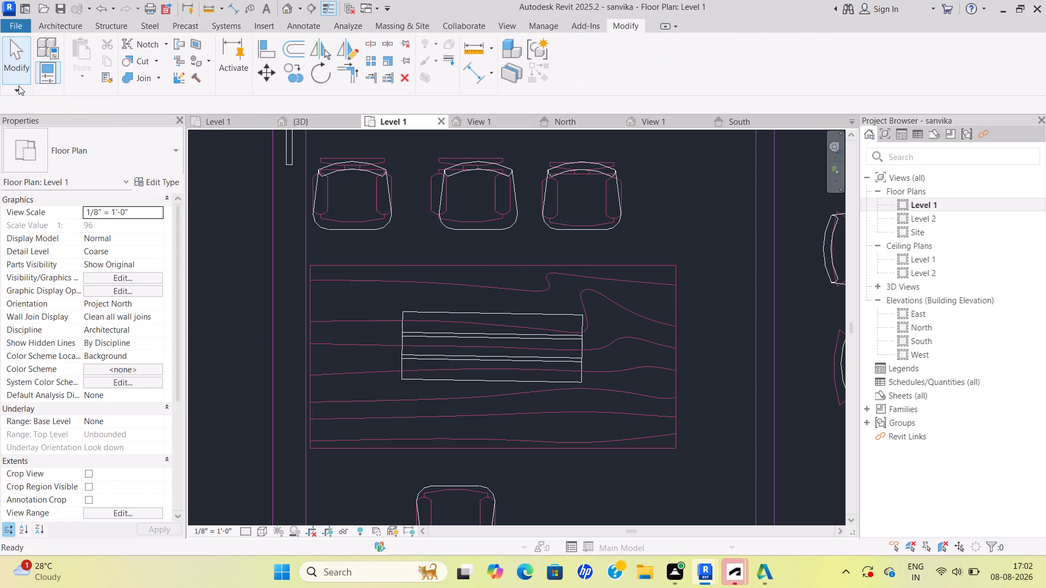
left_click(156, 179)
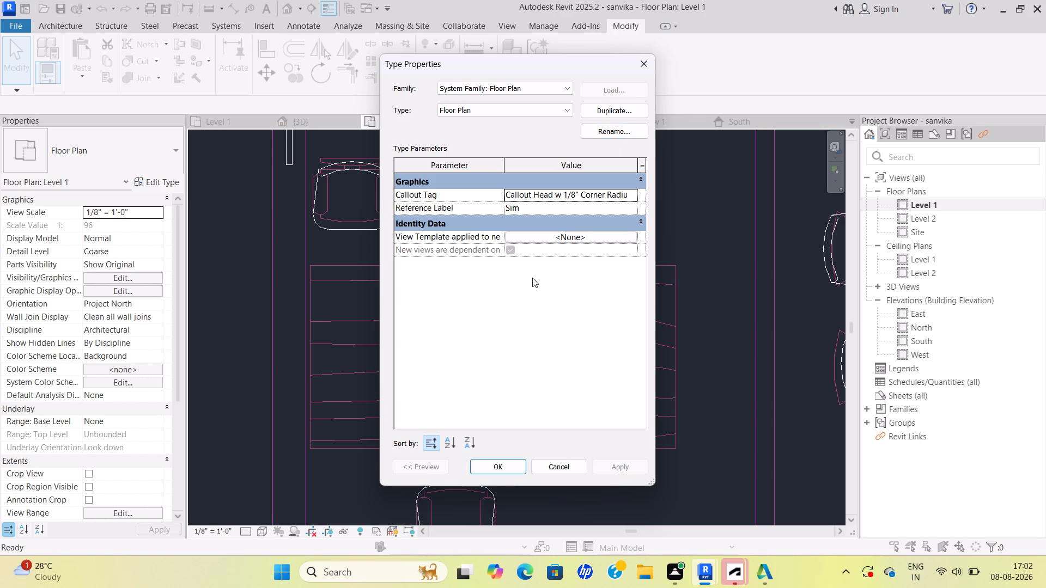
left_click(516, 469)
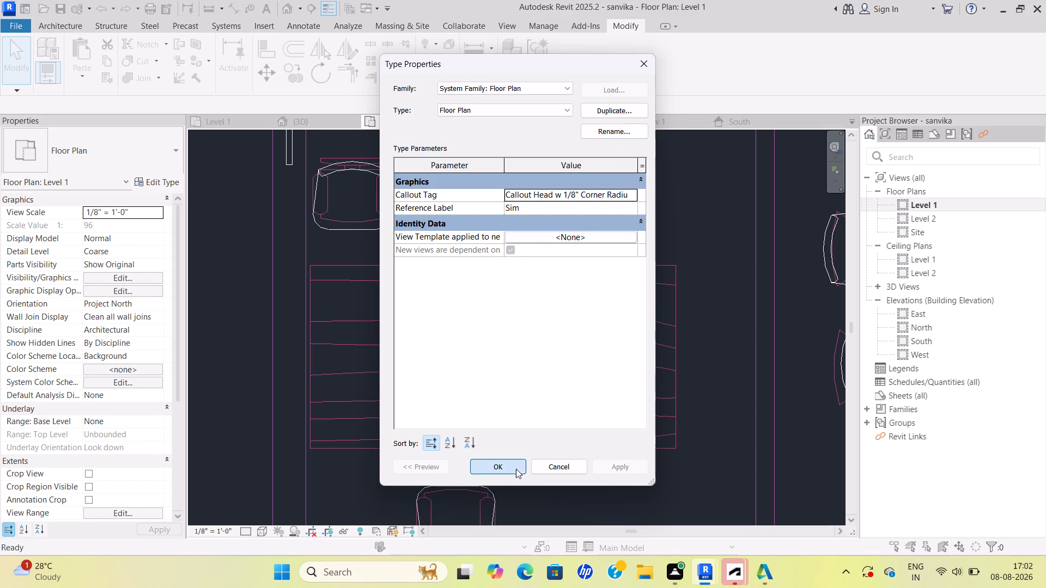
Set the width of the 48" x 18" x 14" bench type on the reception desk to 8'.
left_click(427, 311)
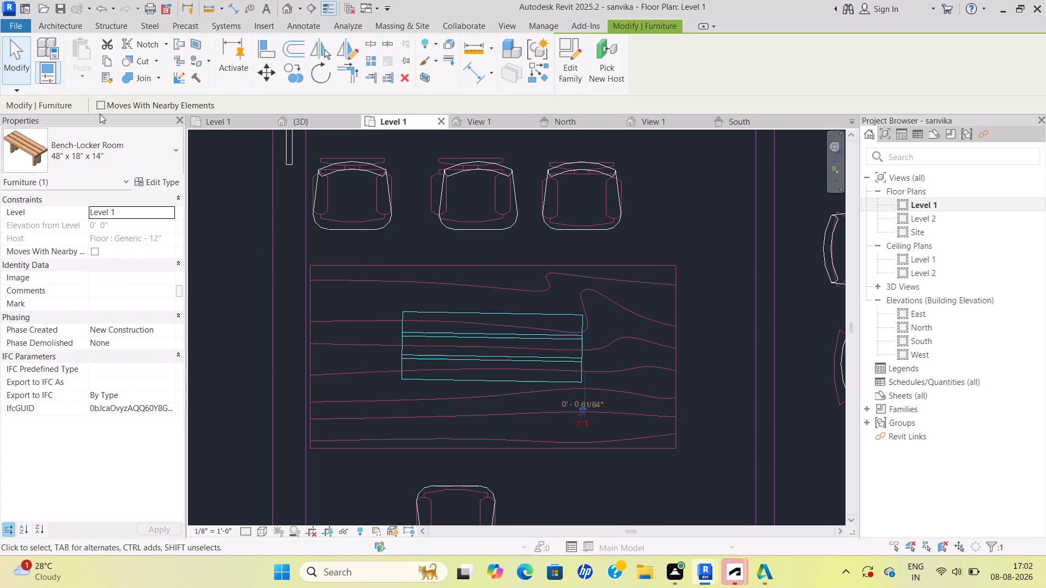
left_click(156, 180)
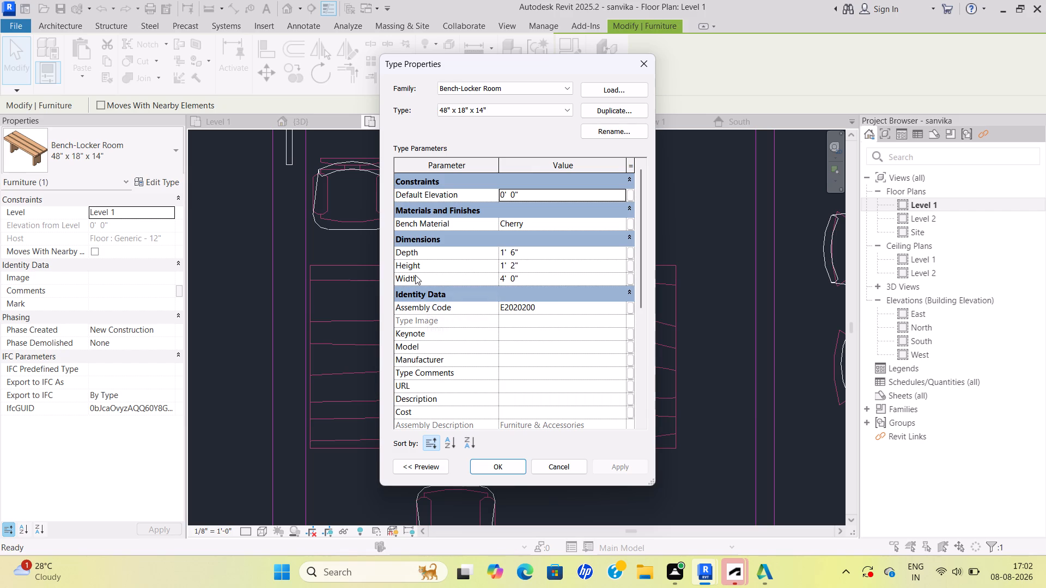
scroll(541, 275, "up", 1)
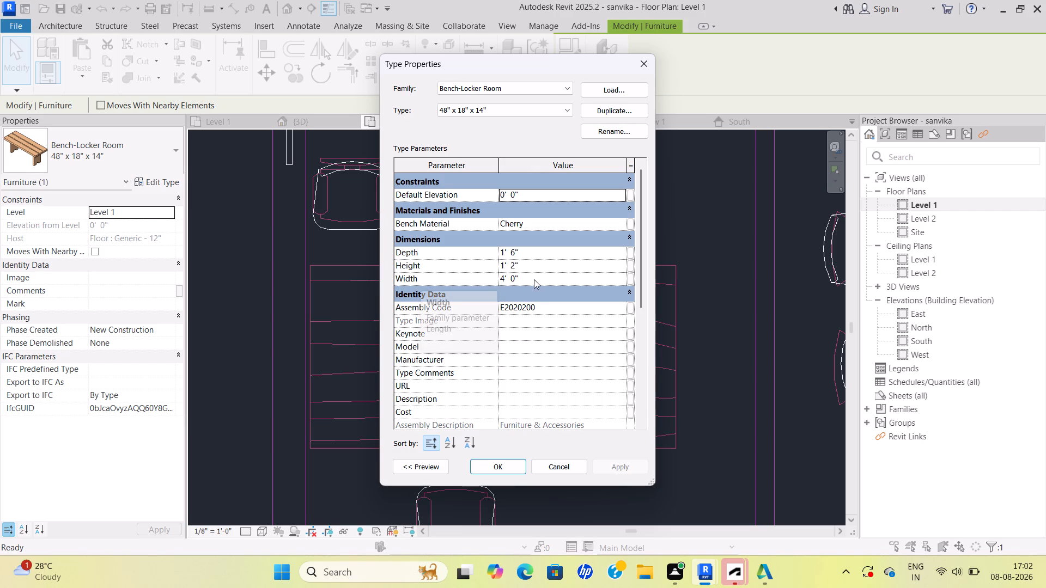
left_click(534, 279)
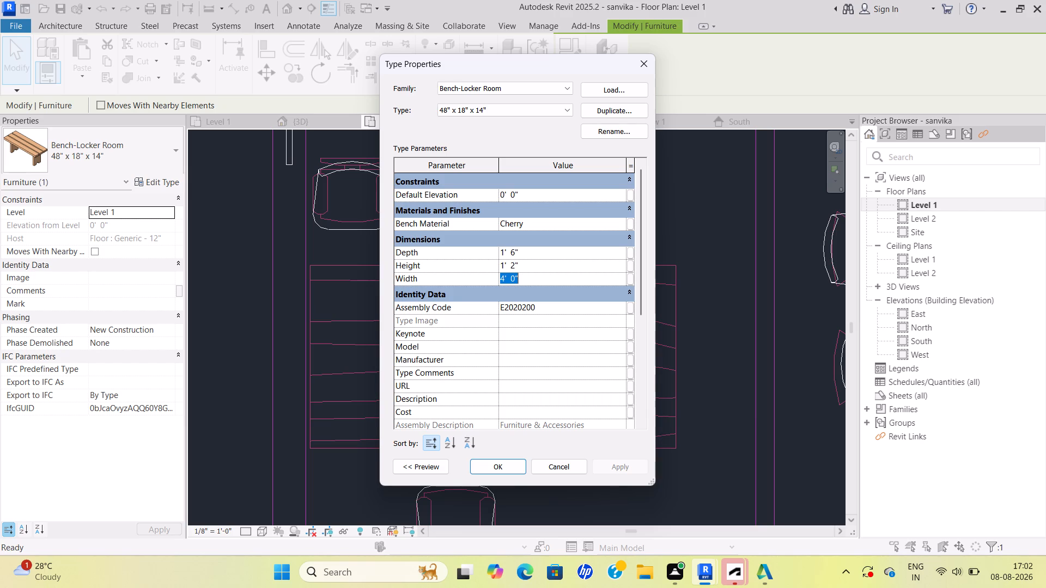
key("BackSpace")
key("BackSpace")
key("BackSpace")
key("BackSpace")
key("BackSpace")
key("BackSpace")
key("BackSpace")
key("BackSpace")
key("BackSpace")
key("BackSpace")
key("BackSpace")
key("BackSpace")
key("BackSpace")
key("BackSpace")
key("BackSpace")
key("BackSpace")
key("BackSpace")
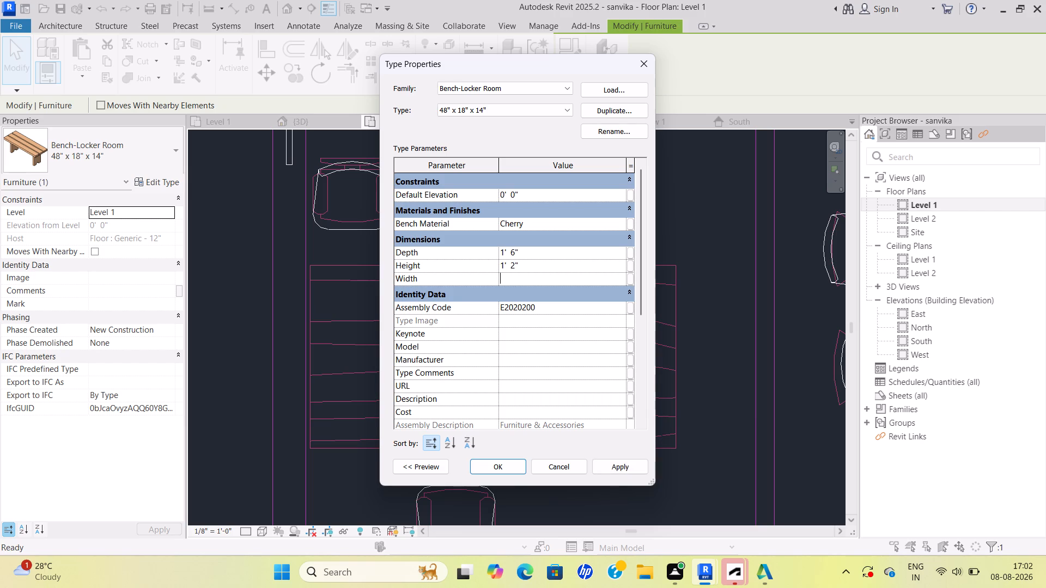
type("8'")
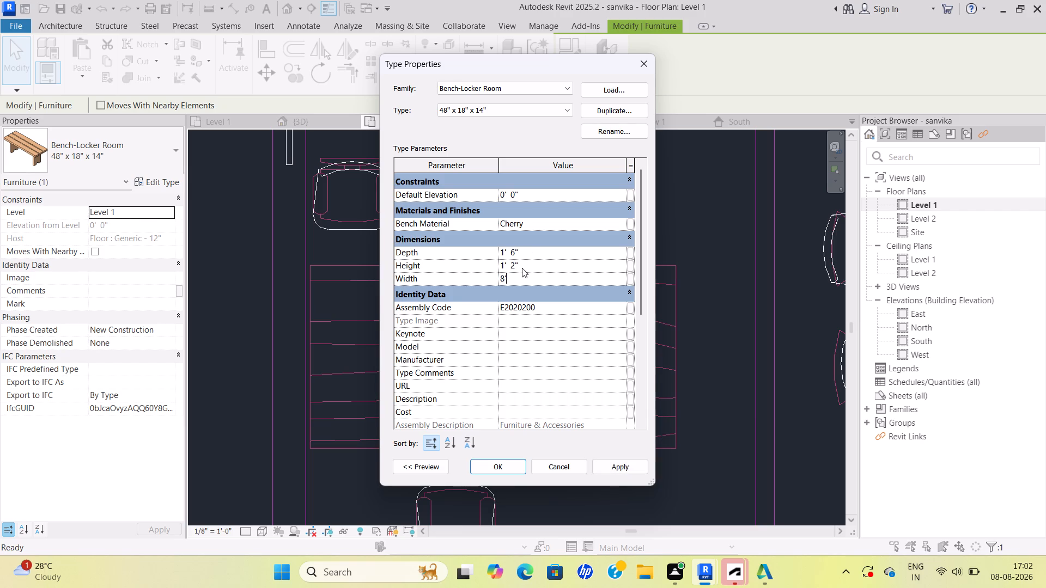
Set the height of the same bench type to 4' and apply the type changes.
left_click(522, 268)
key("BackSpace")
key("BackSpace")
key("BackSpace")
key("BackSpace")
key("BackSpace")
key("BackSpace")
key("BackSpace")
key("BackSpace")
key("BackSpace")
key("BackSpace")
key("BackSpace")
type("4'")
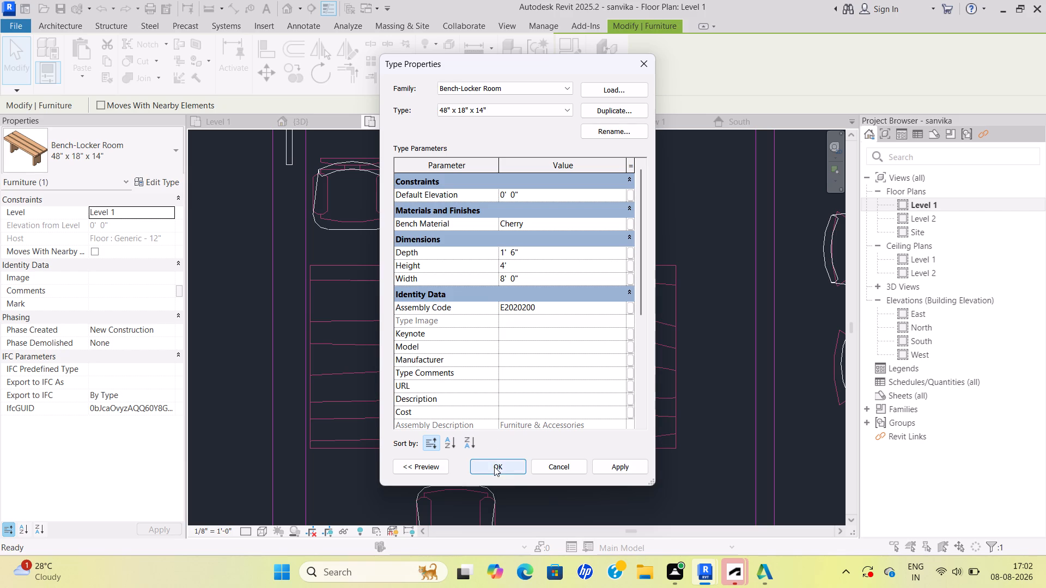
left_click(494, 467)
Examine how the resized bench fits within the reception desk outline at its ends and long edges.
scroll(513, 389, "down", 1)
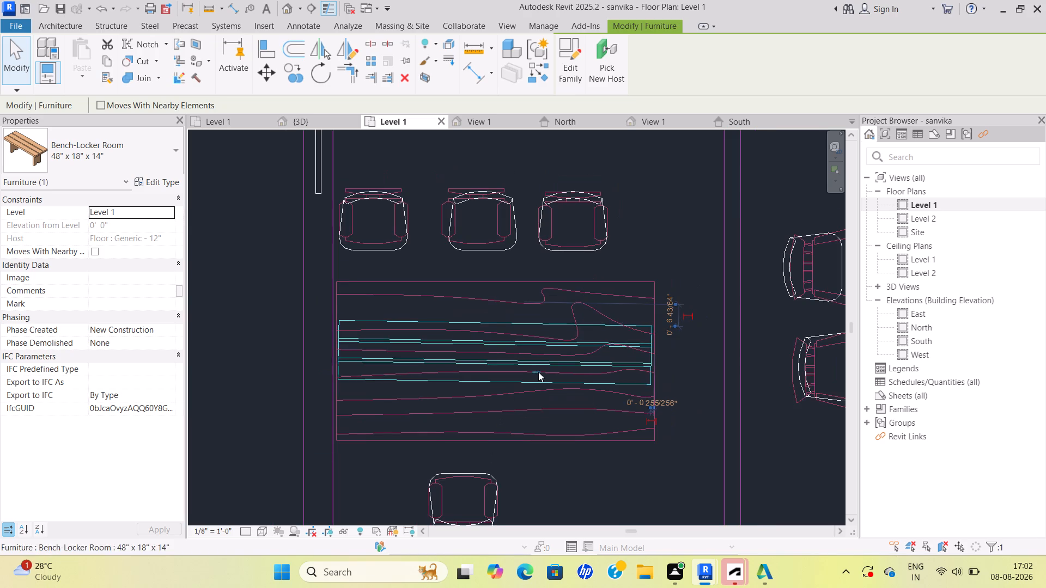
scroll(538, 372, "up", 3)
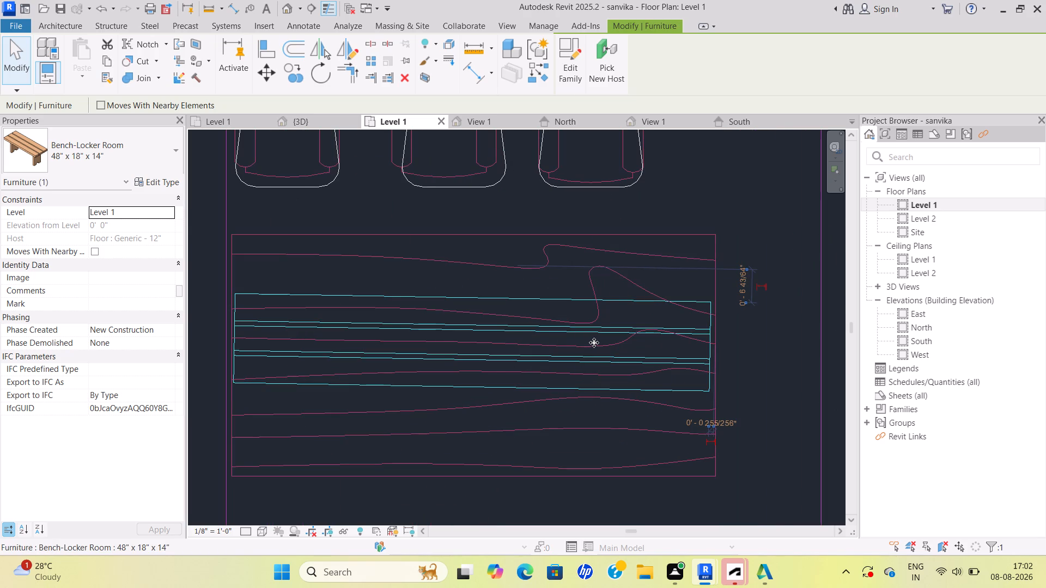
key("Escape")
scroll(694, 331, "up", 1)
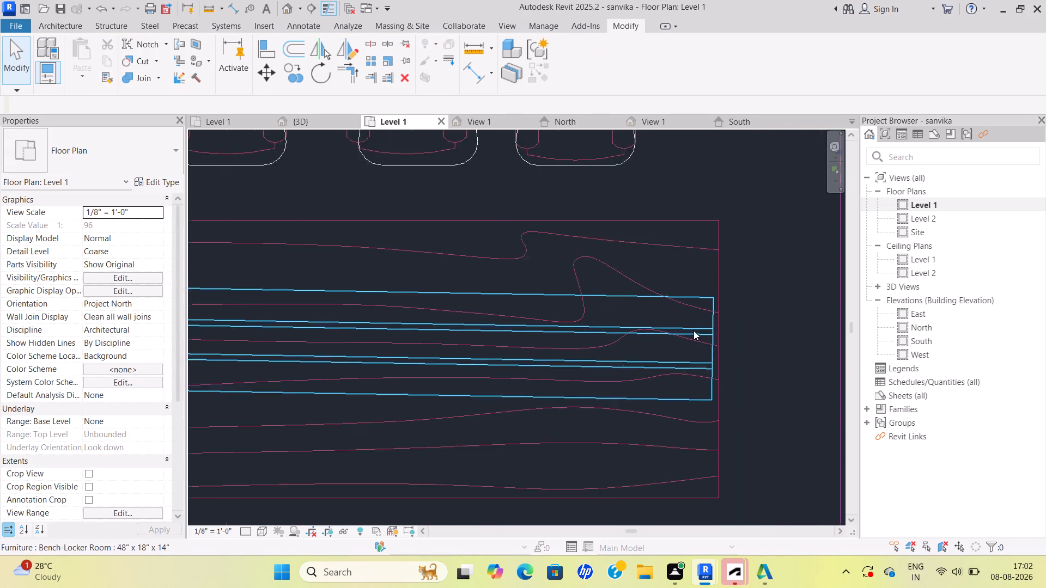
scroll(694, 330, "up", 2)
scroll(692, 327, "down", 6)
middle_click_drag(690, 338, 696, 342)
middle_click(705, 351)
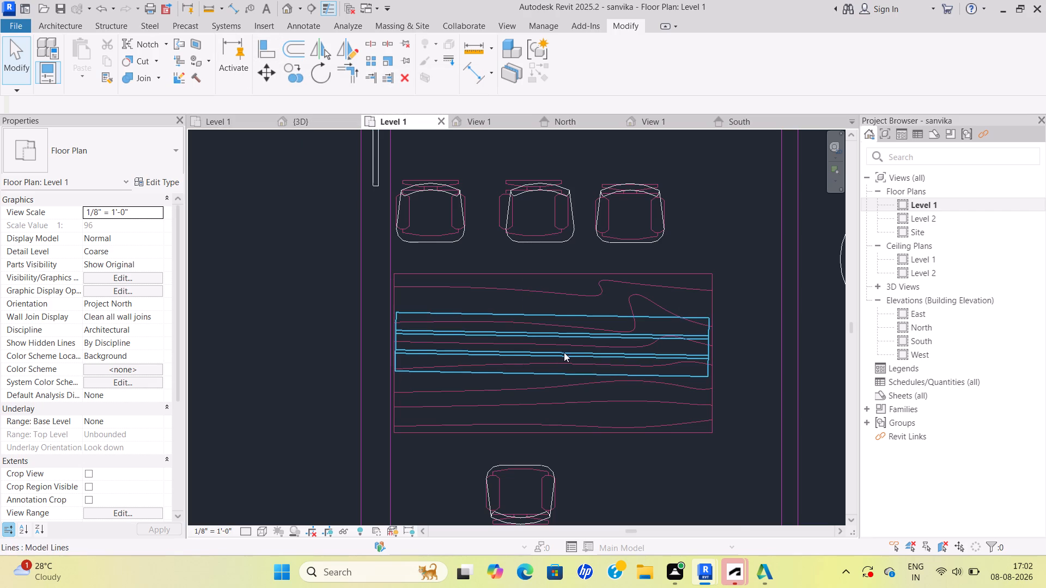
scroll(564, 352, "down", 2)
scroll(597, 323, "up", 3)
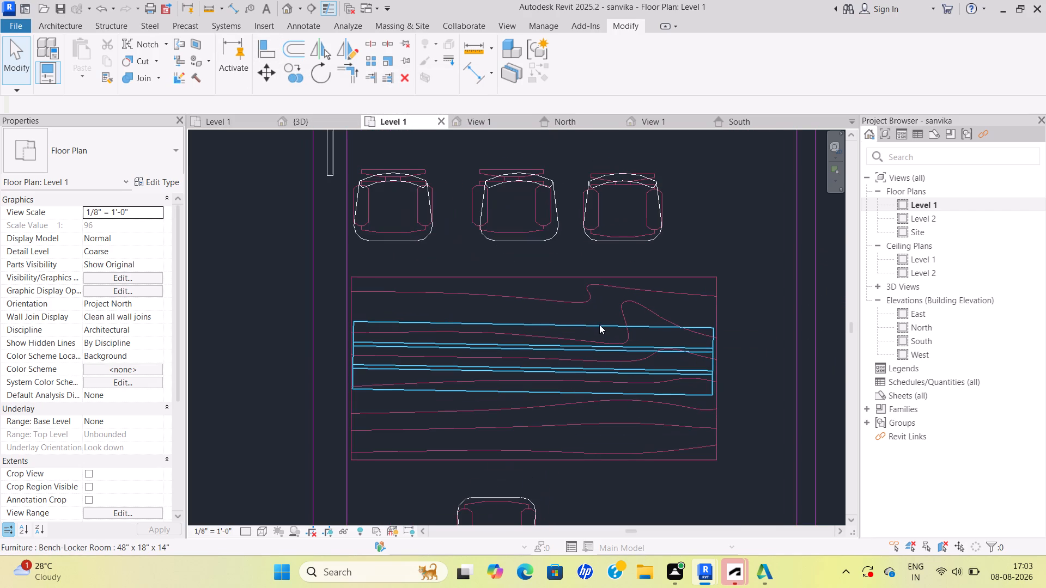
scroll(603, 329, "down", 2)
middle_click_drag(603, 329, 609, 313)
scroll(609, 324, "up", 3)
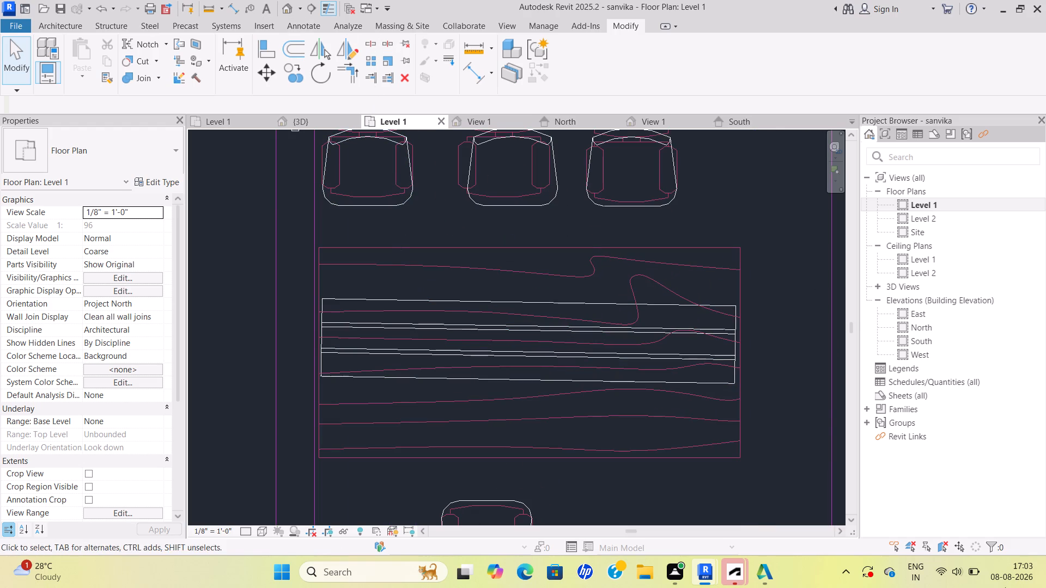
Measure the depth of the reception desk outline between its long edges with an aligned dimension, without placing it.
left_click(234, 7)
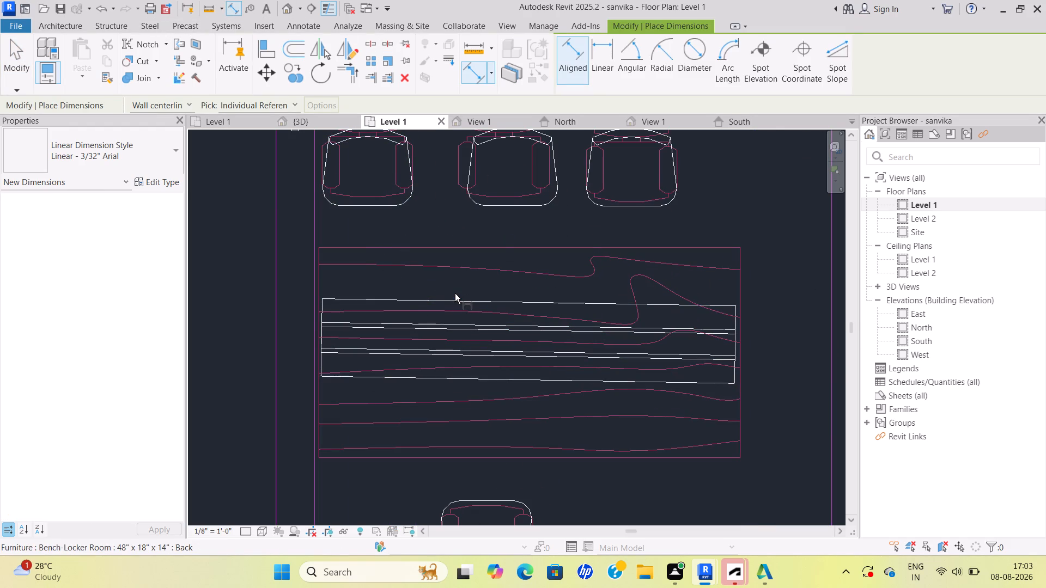
left_click(496, 243)
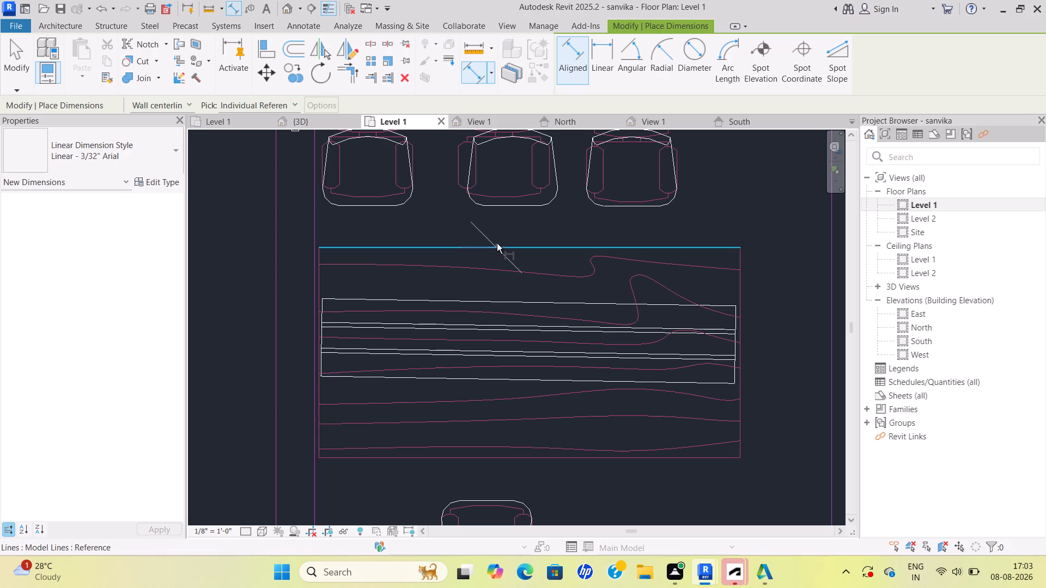
left_click(539, 457)
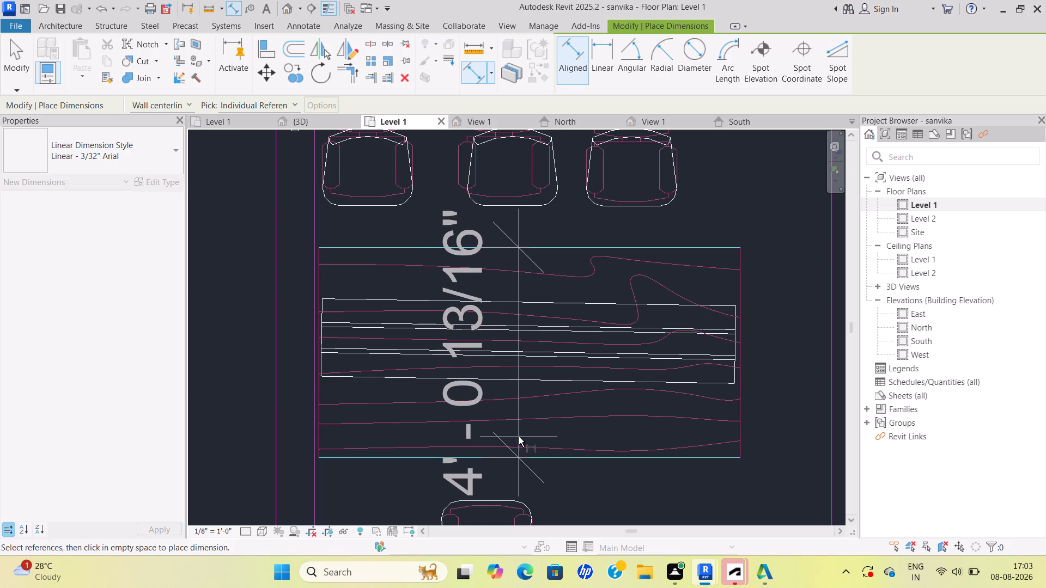
key("Escape")
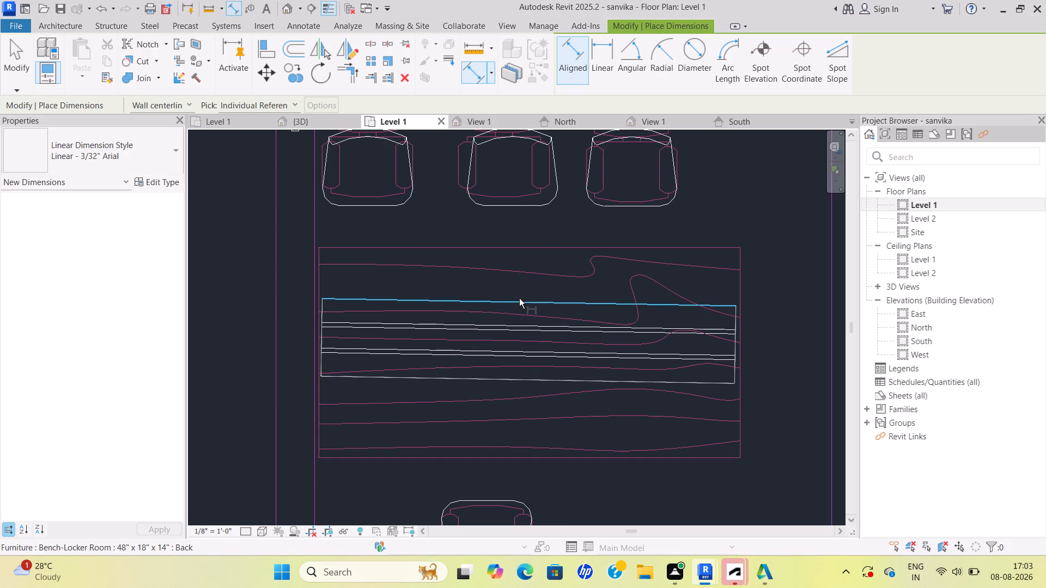
Measure the bench's depth between its front and back edges with an aligned dimension, without placing it.
left_click(520, 299)
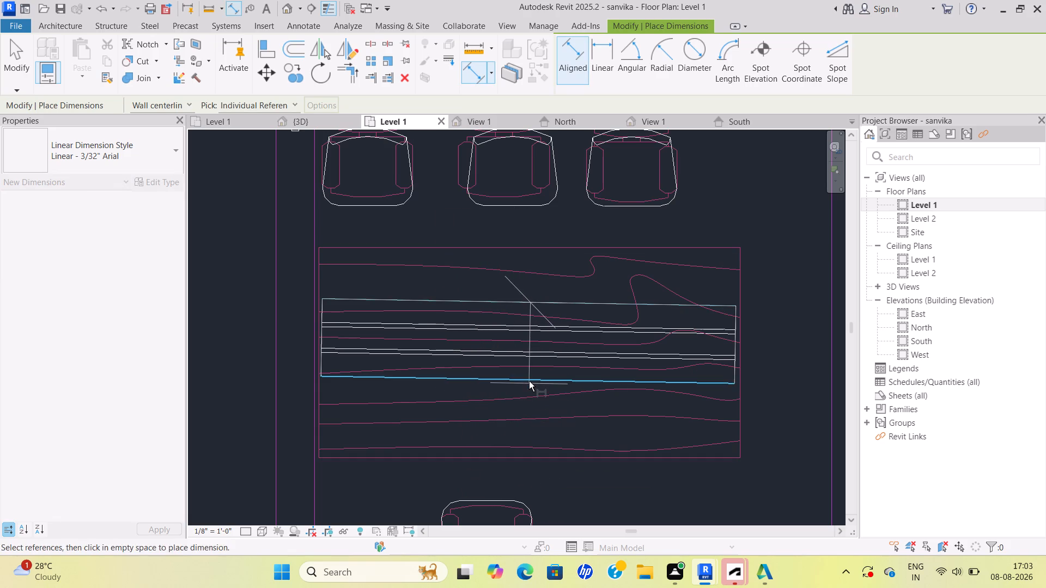
left_click(529, 379)
key("Escape")
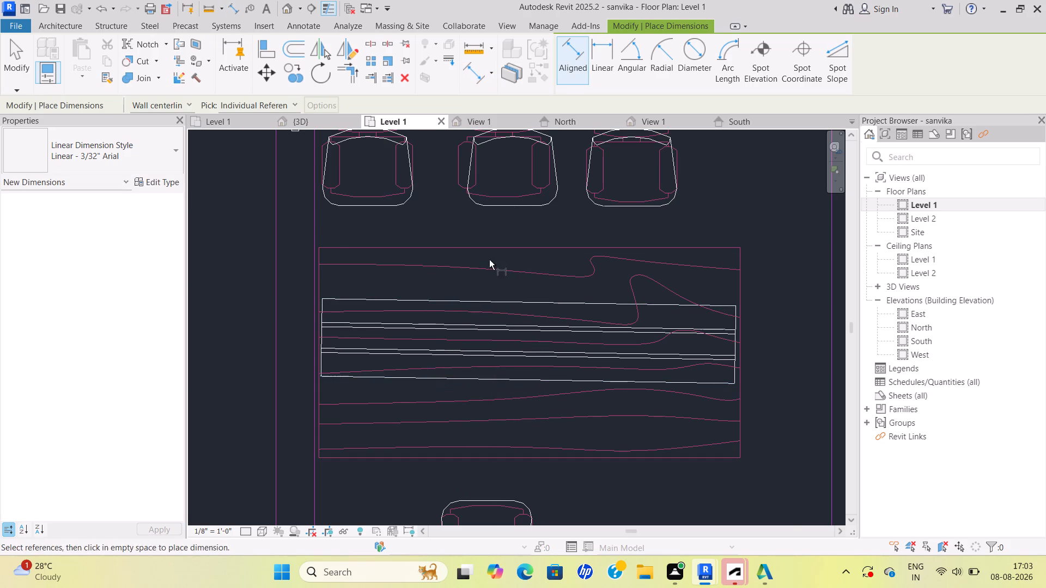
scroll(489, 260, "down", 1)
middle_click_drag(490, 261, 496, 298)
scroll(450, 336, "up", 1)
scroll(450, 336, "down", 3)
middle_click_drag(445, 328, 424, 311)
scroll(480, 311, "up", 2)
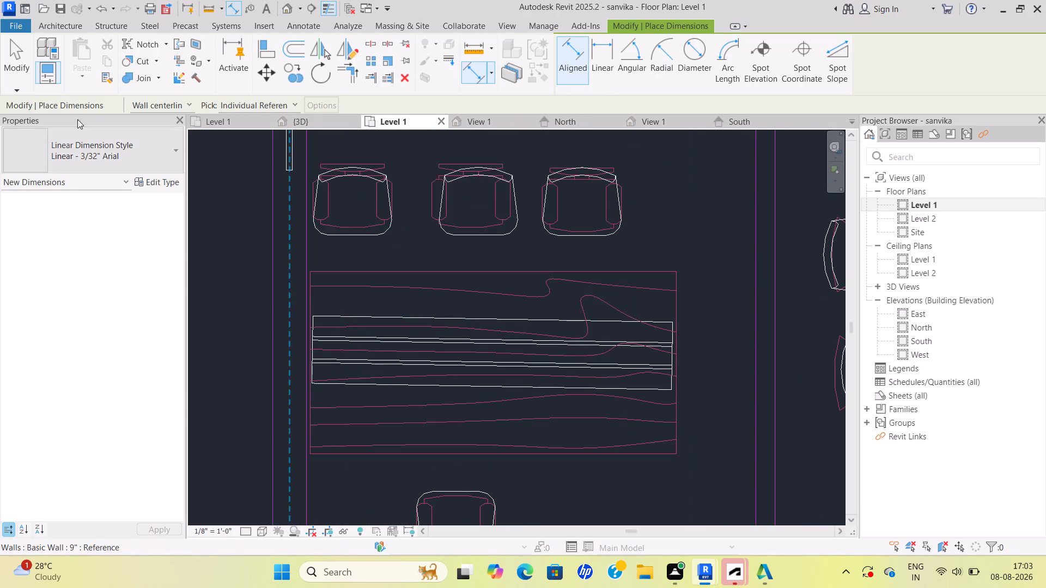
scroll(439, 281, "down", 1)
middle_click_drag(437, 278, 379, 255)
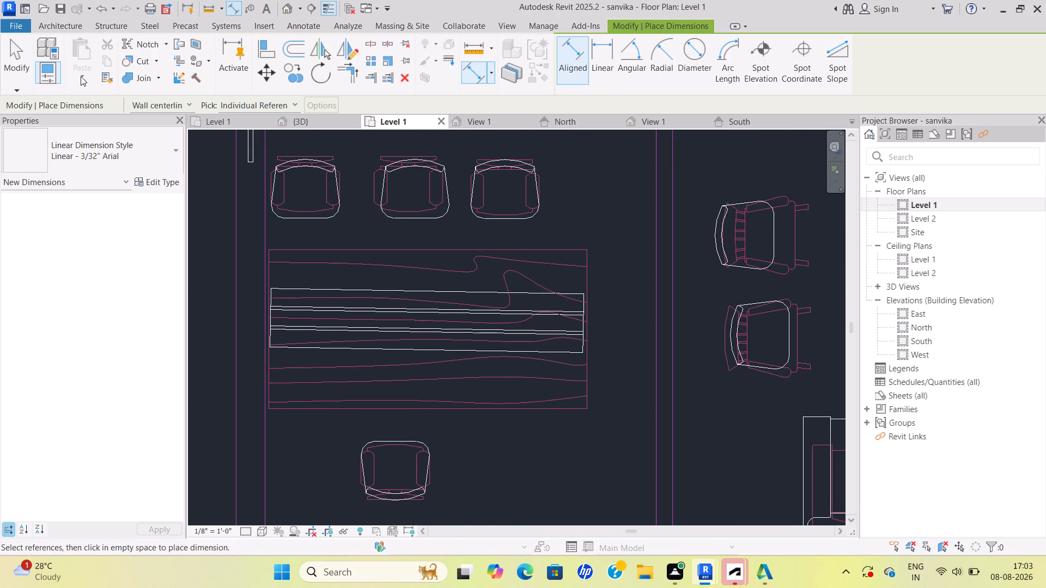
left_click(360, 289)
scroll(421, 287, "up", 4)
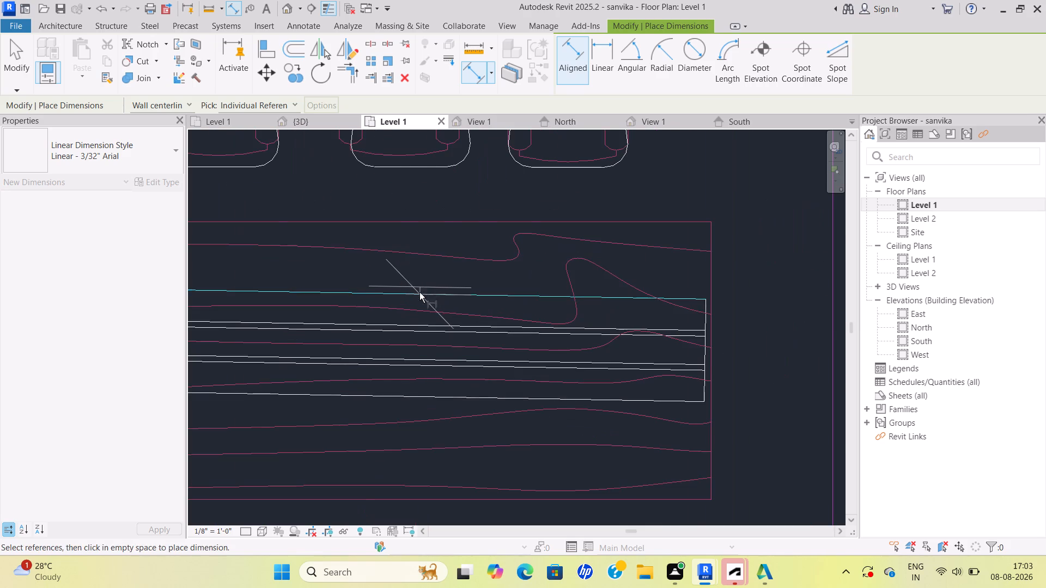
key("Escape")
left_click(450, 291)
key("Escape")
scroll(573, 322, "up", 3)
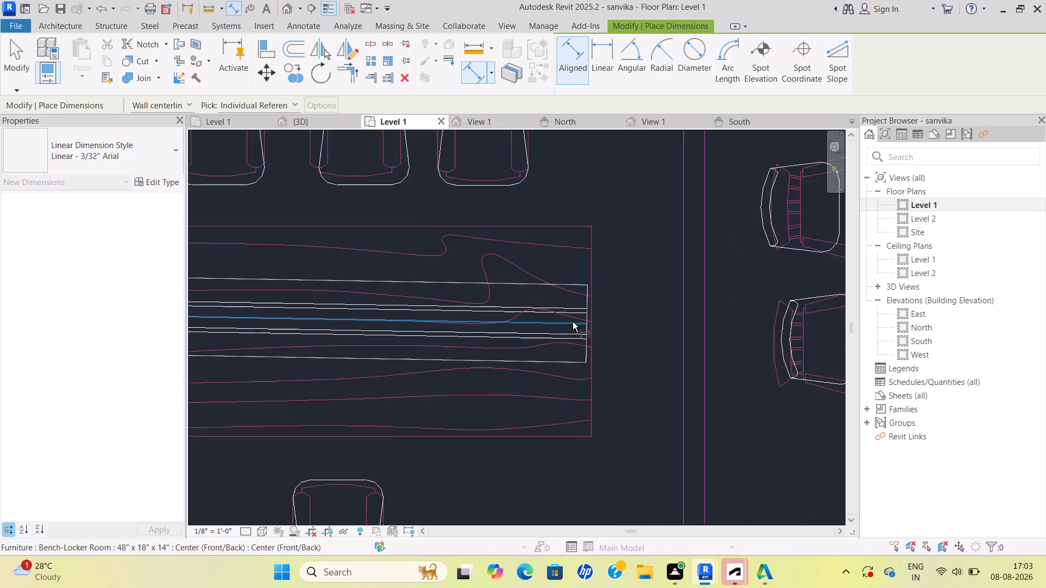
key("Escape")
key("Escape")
Set the reception bench type's height to 8' and width to 4' in its type properties.
left_click(586, 335)
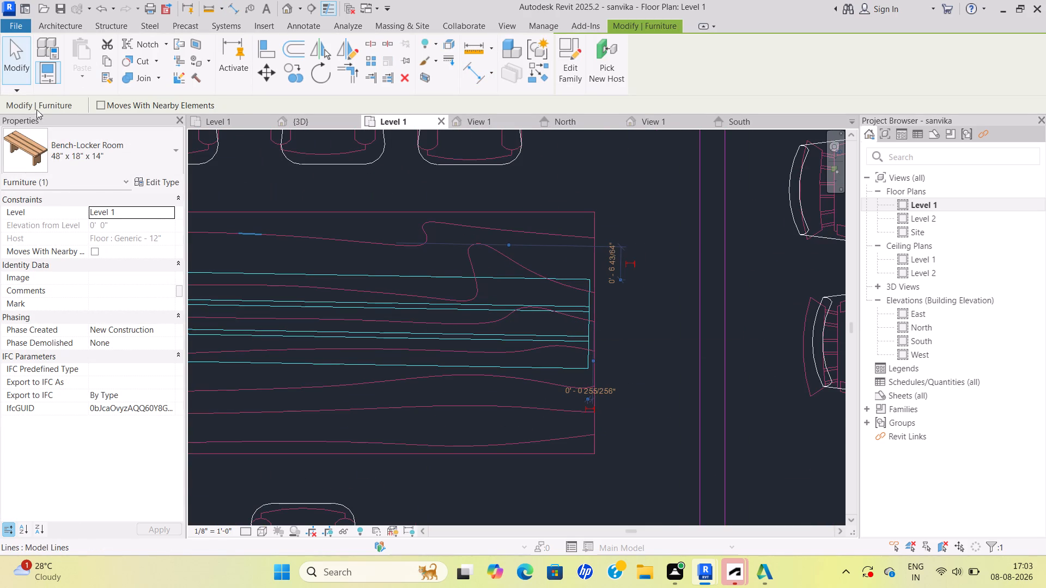
left_click(28, 106)
left_click(163, 181)
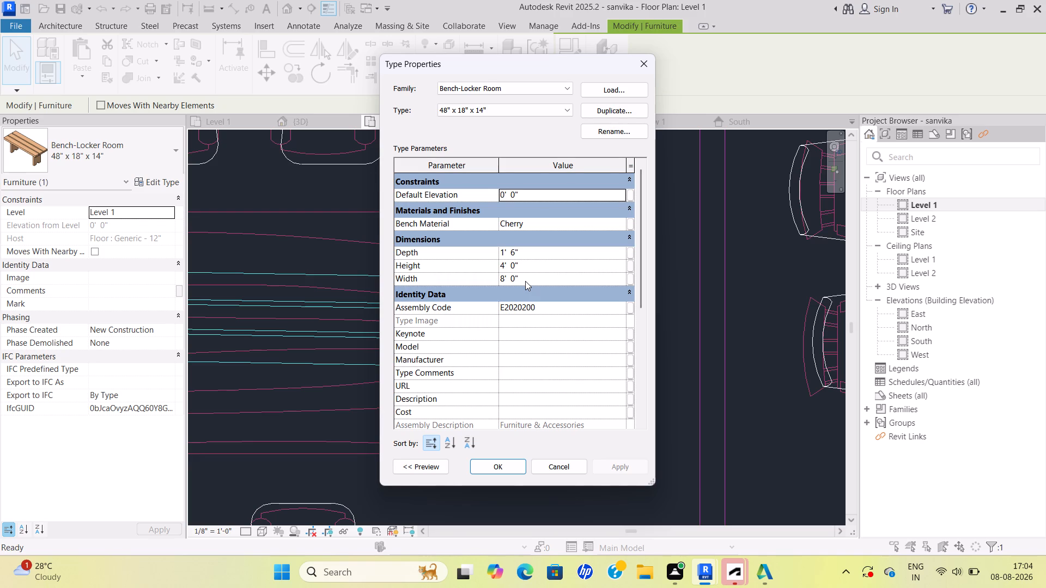
left_click(530, 266)
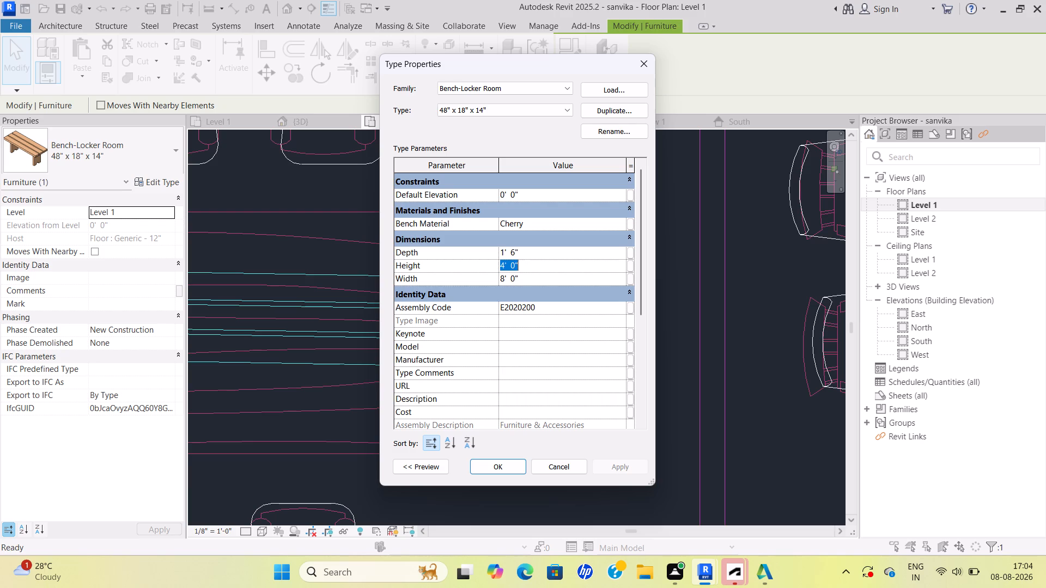
key("BackSpace")
key("BackSpace")
key("BackSpace")
key("BackSpace")
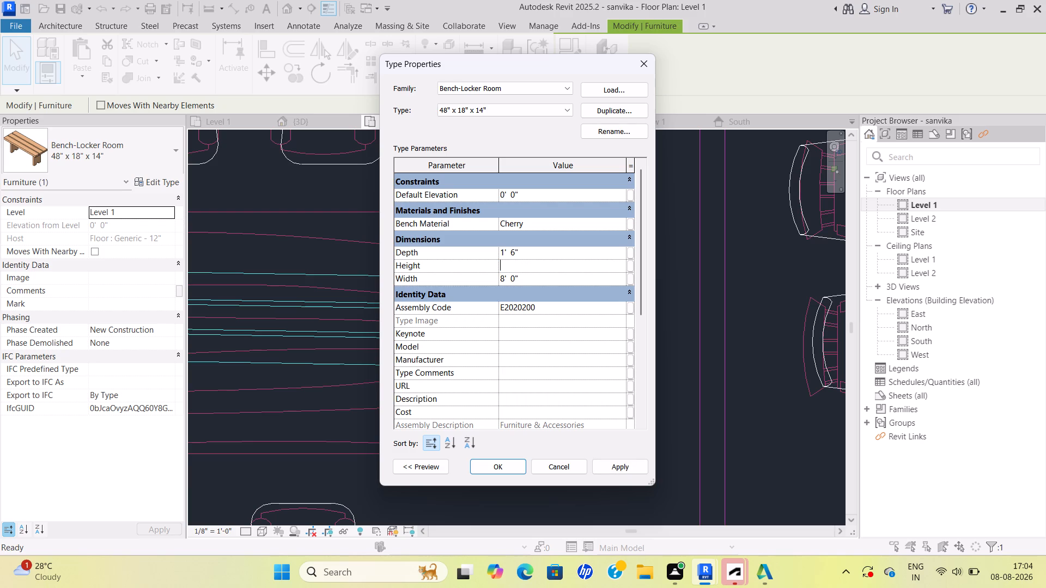
type("8'")
left_click(527, 275)
key("BackSpace")
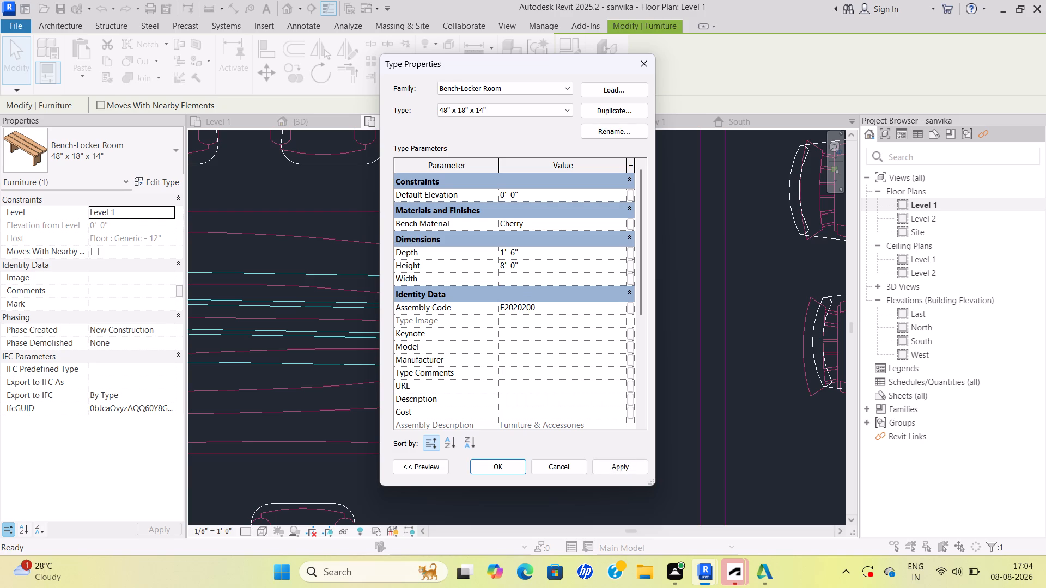
type("4'")
left_click(501, 467)
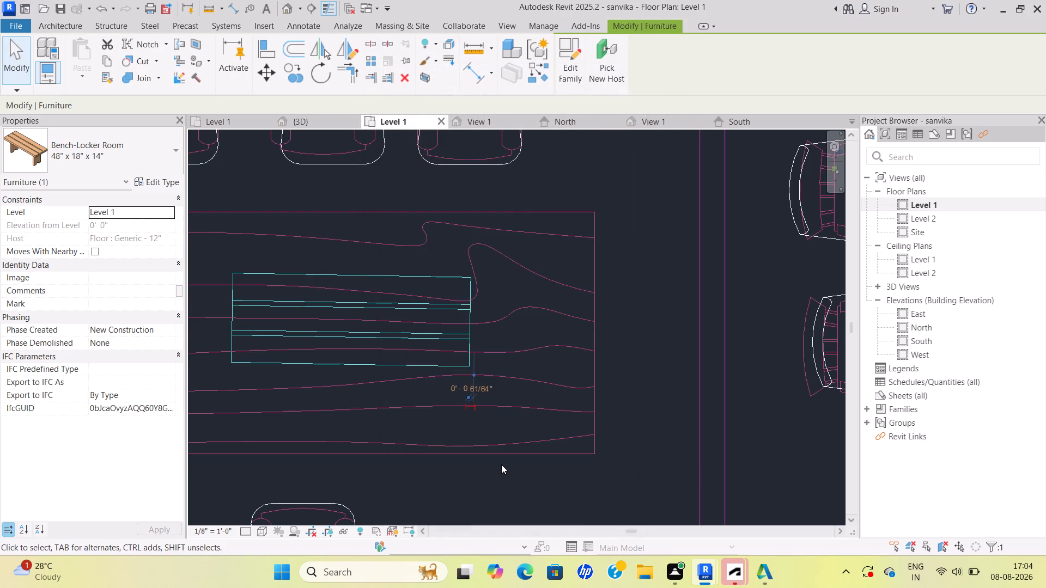
Set the reception bench type's width to 8' and height to 4' in its type properties.
scroll(444, 362, "down", 3)
middle_click_drag(439, 365, 454, 379)
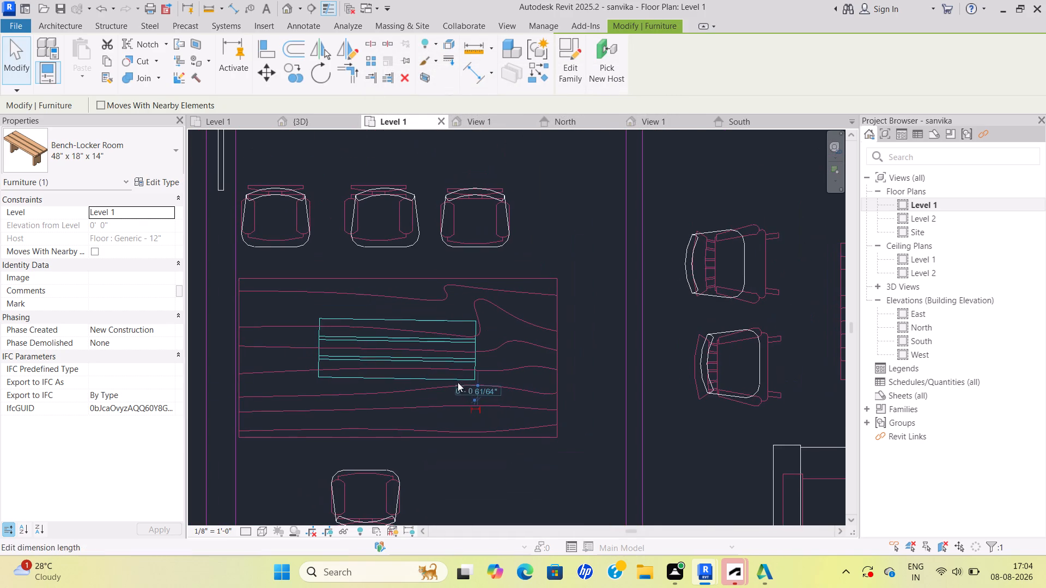
middle_click_drag(409, 377, 431, 378)
scroll(424, 379, "up", 3)
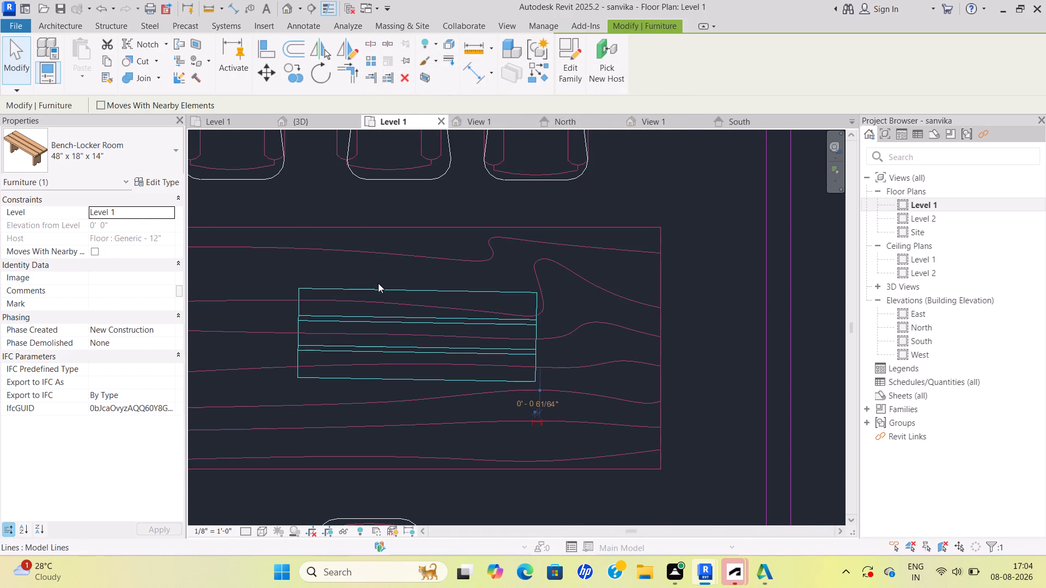
left_click(299, 322)
left_click(297, 320)
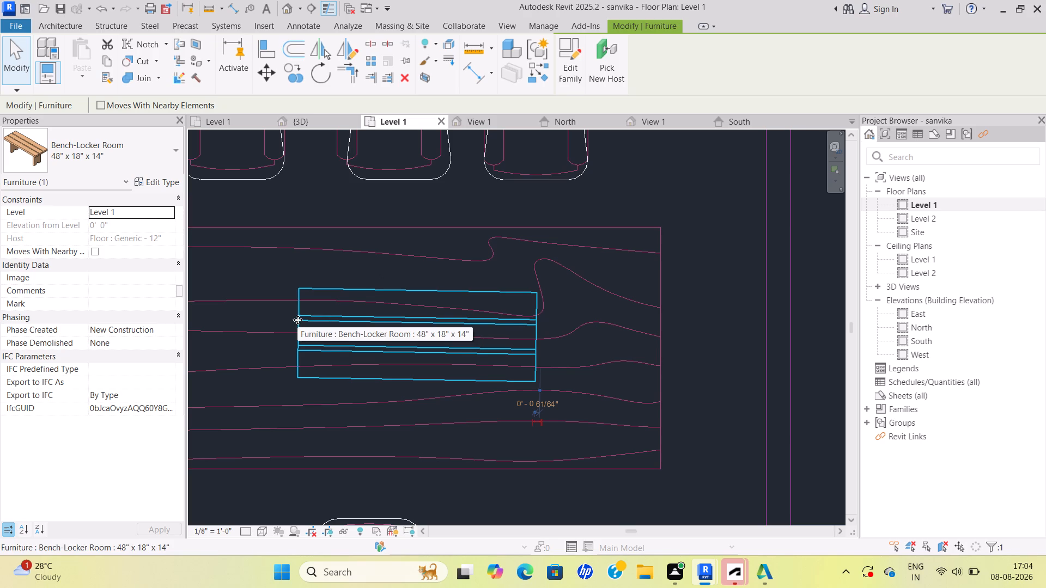
key("Escape")
left_click(295, 320)
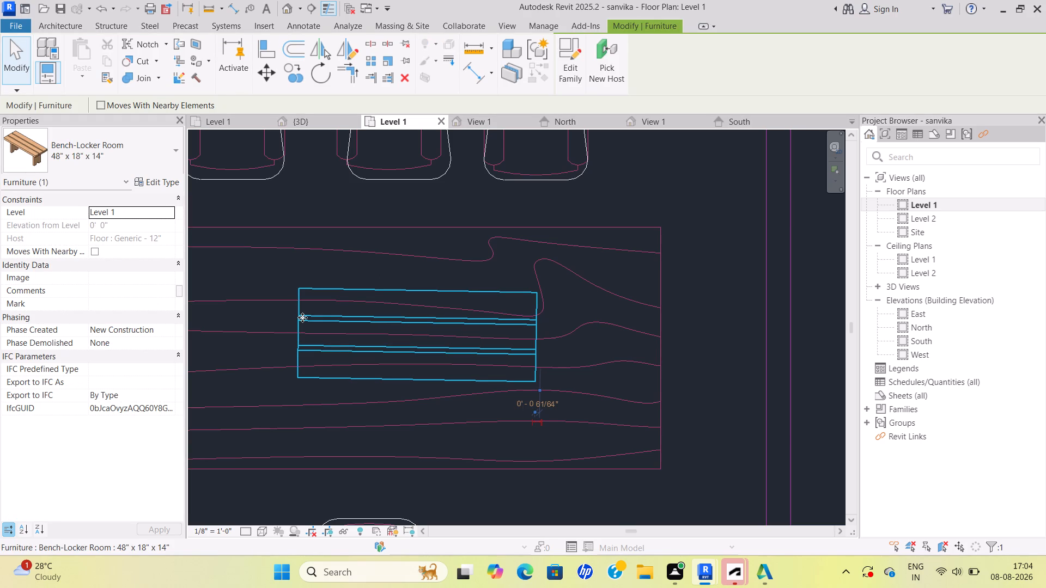
left_click(302, 317)
left_click(149, 182)
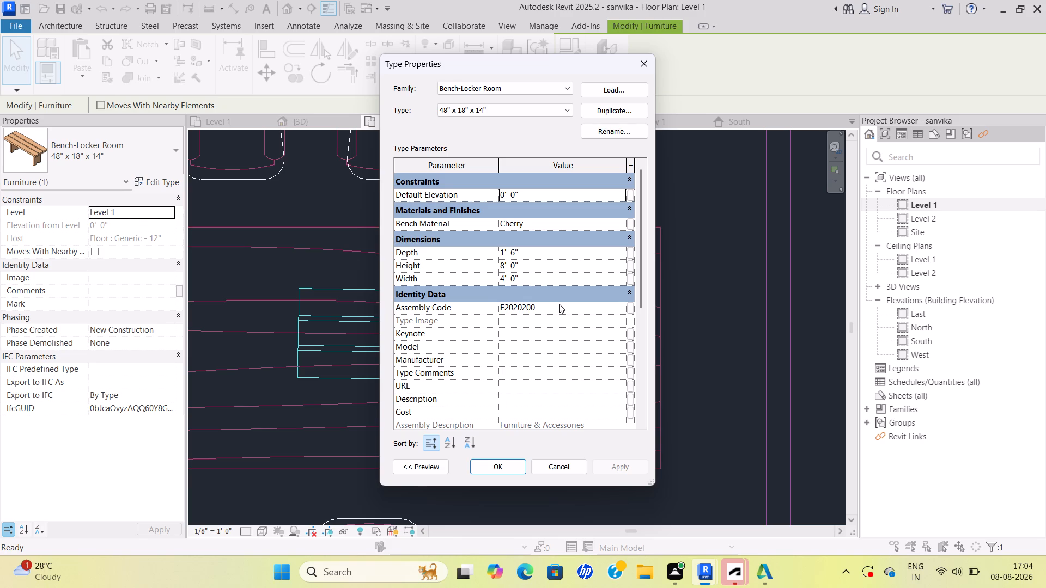
left_click(533, 275)
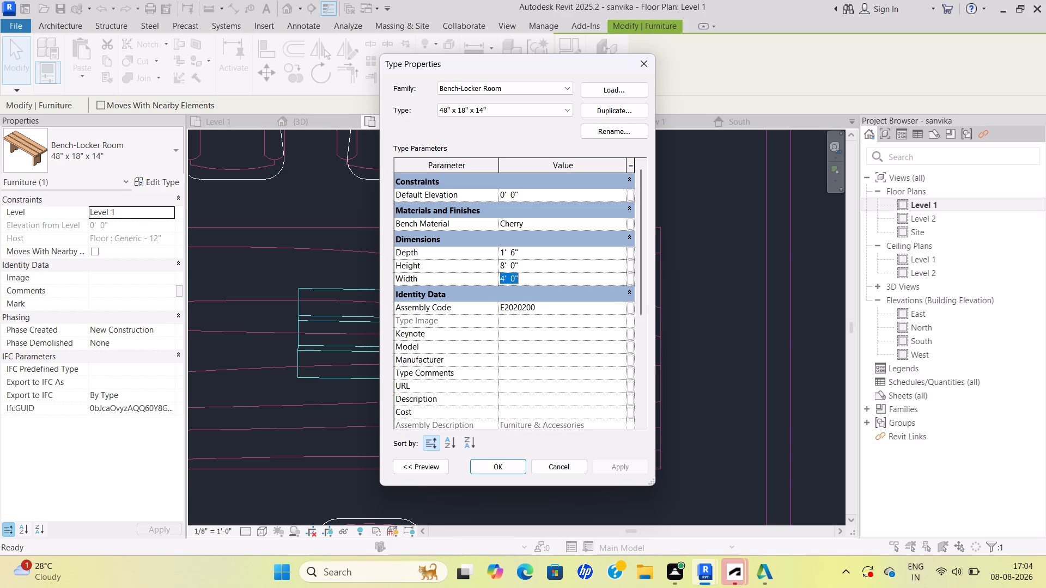
key("BackSpace")
type("8'")
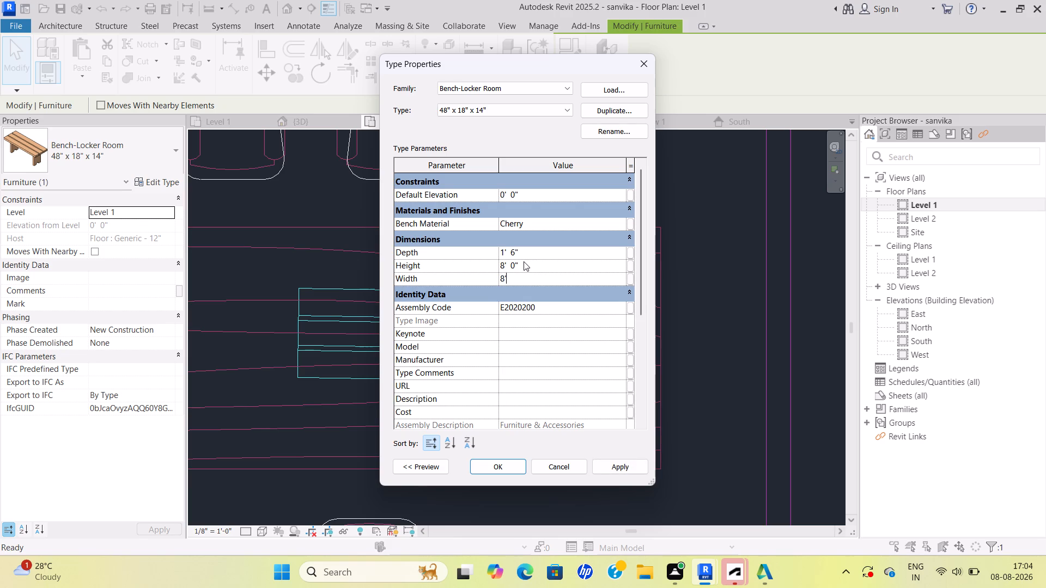
left_click(524, 261)
key("BackSpace")
key("BackSpace")
key("BackSpace")
key("BackSpace")
key("BackSpace")
key("BackSpace")
key("BackSpace")
key("BackSpace")
key("BackSpace")
key("BackSpace")
key("BackSpace")
key("BackSpace")
key("BackSpace")
key("BackSpace")
key("BackSpace")
key("BackSpace")
type("4'")
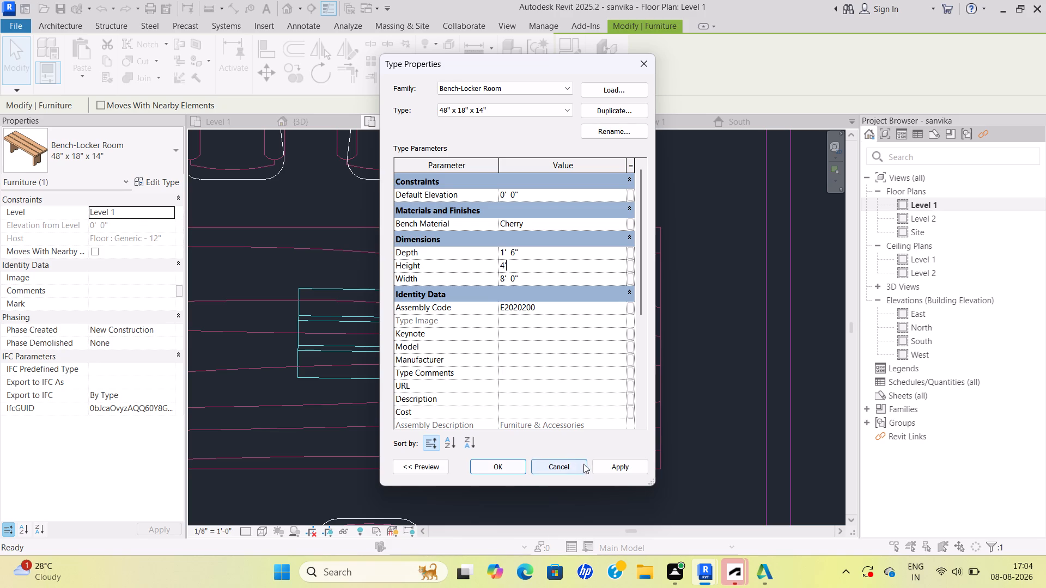
left_click(612, 469)
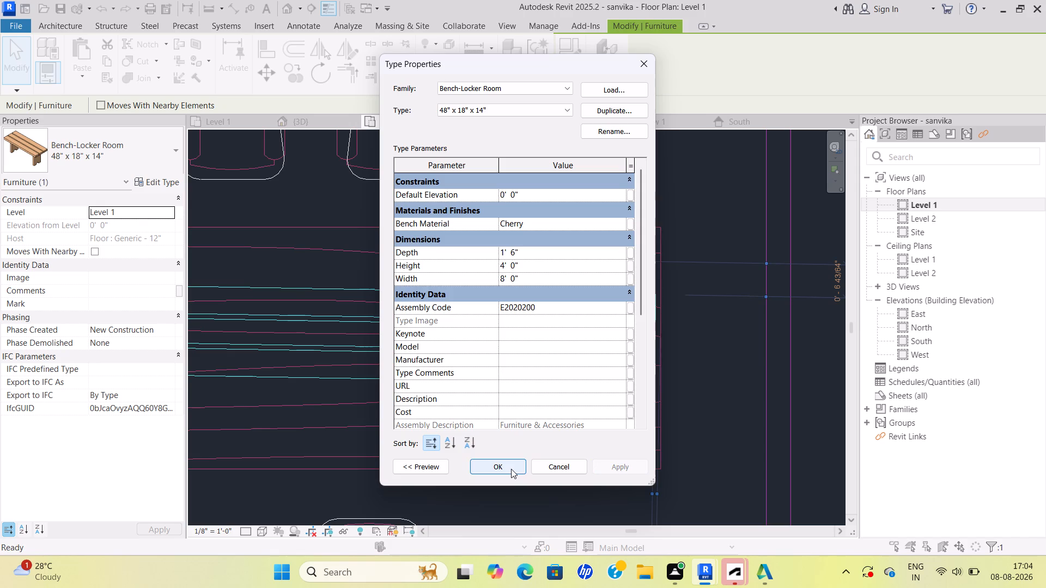
left_click(511, 469)
Examine how the resized bench fits within the desk outline at its ends and long edges.
scroll(525, 436, "down", 3)
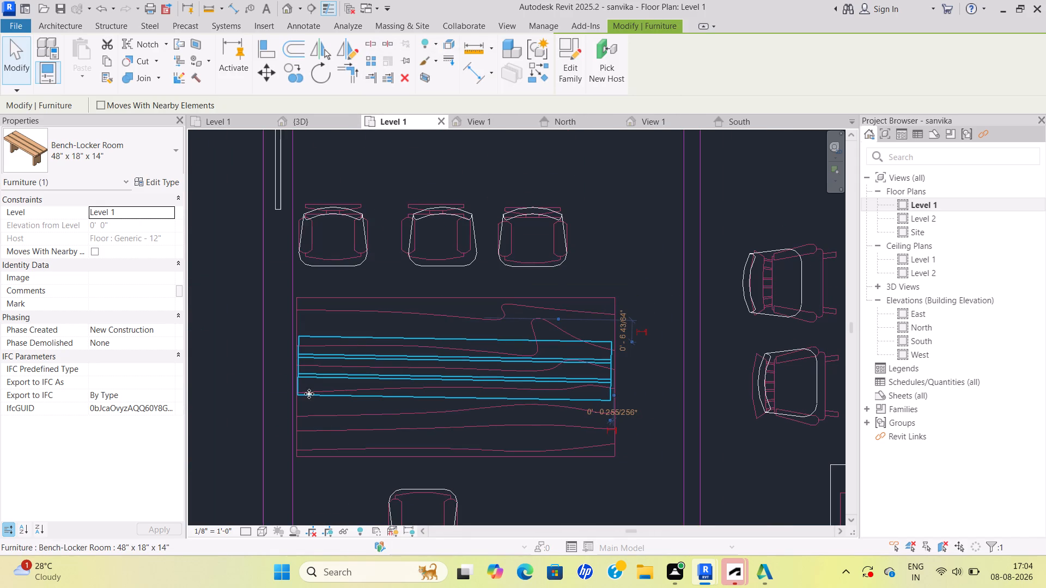
scroll(453, 382, "up", 2)
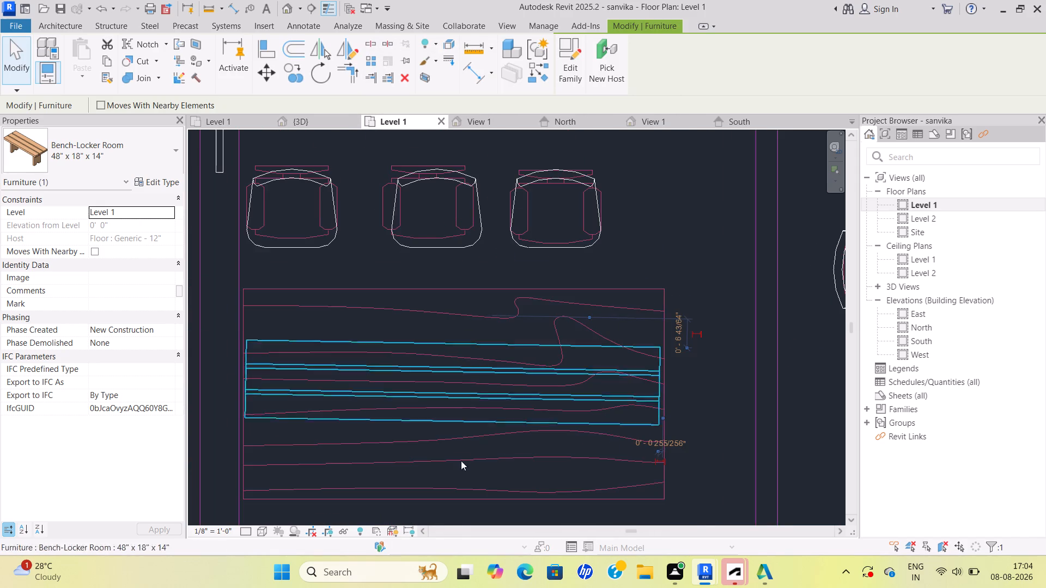
scroll(459, 333, "up", 3)
scroll(462, 373, "down", 3)
middle_click_drag(464, 374, 473, 338)
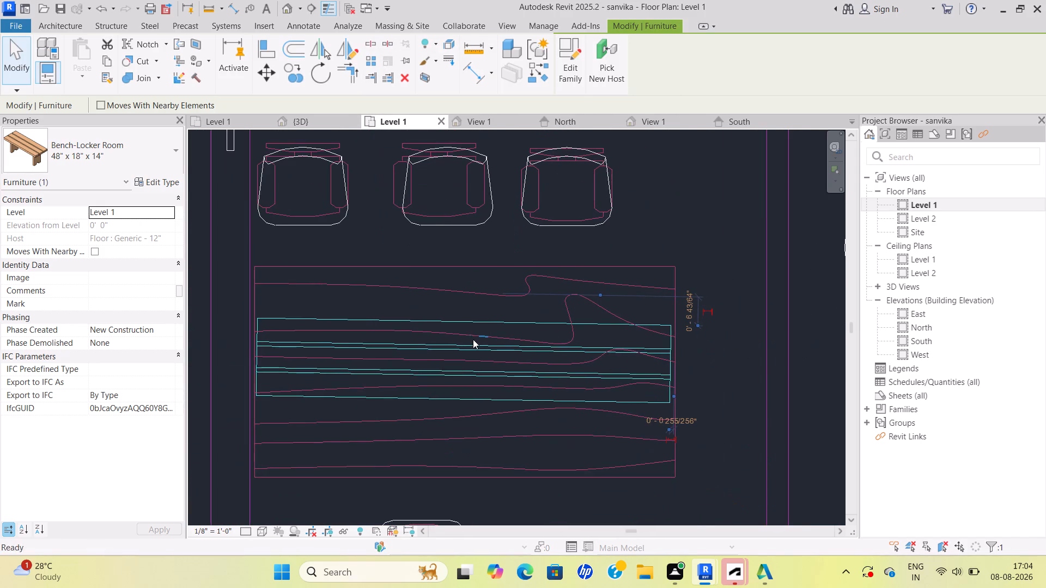
key("Escape")
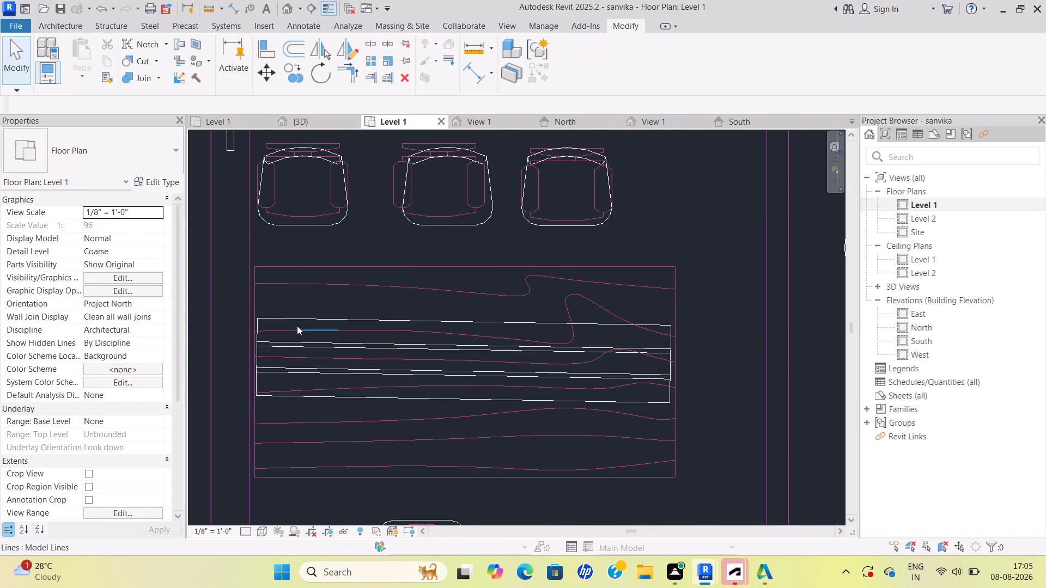
scroll(297, 326, "up", 3)
scroll(532, 321, "down", 4)
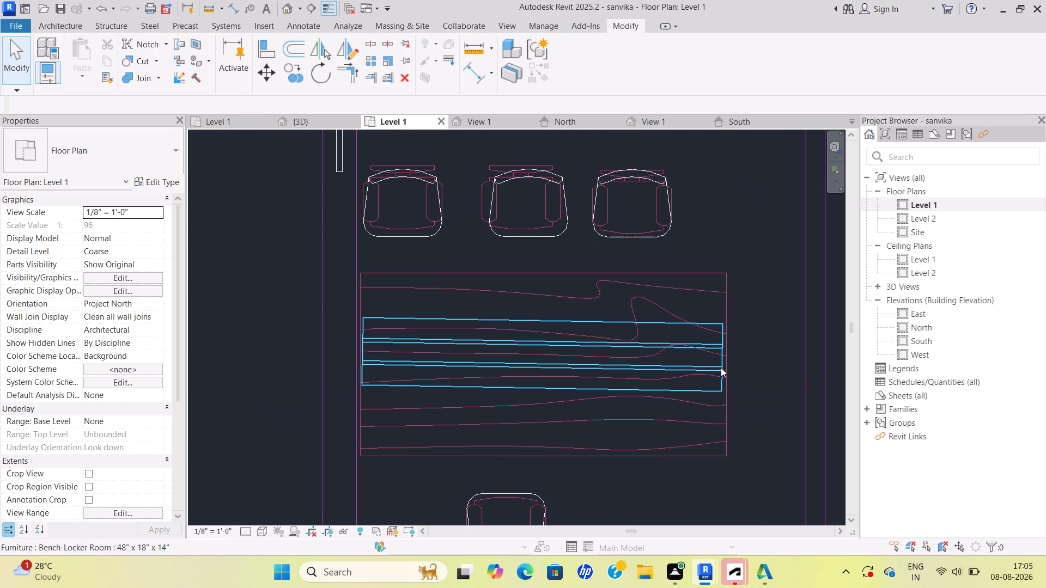
Switch to the 3D view and temporarily hide the Generic - 12" roof to expose the office interior.
left_click(721, 367)
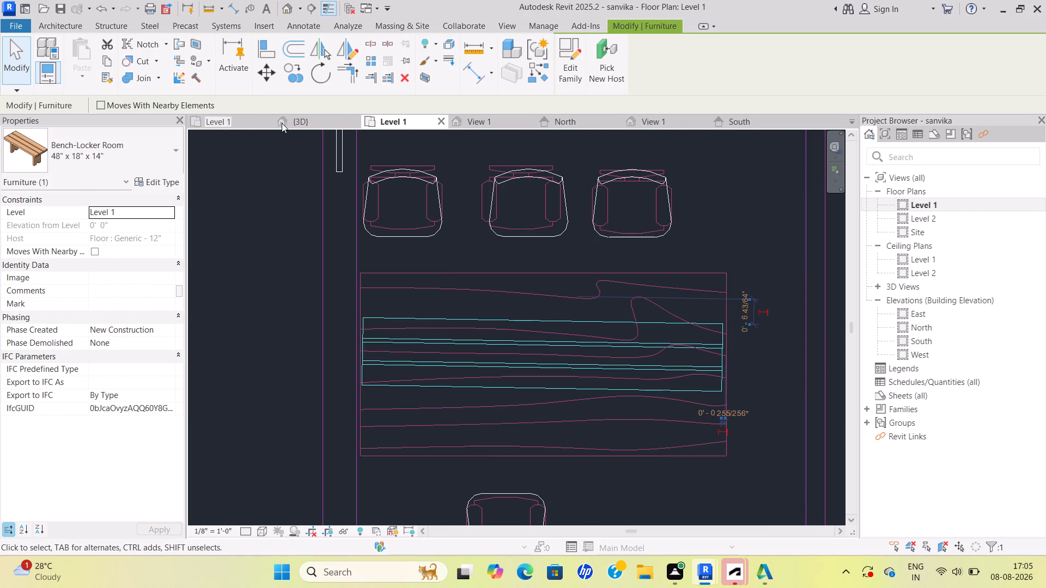
left_click(309, 124)
scroll(418, 239, "down", 4)
middle_click_drag(448, 252, 449, 252)
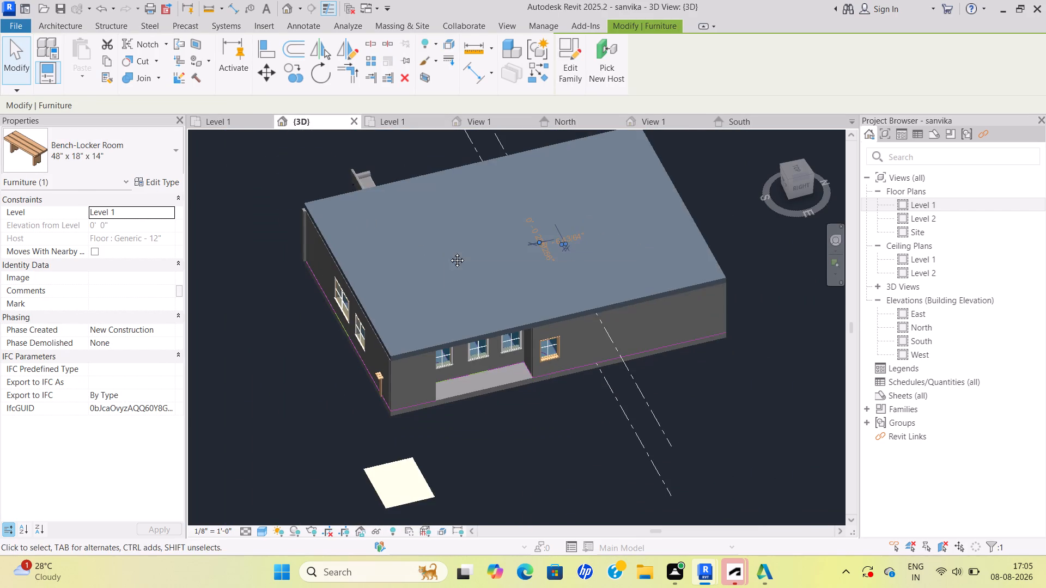
middle_click_drag(449, 252, 385, 261)
scroll(463, 315, "up", 3)
middle_click_drag(465, 313, 454, 290)
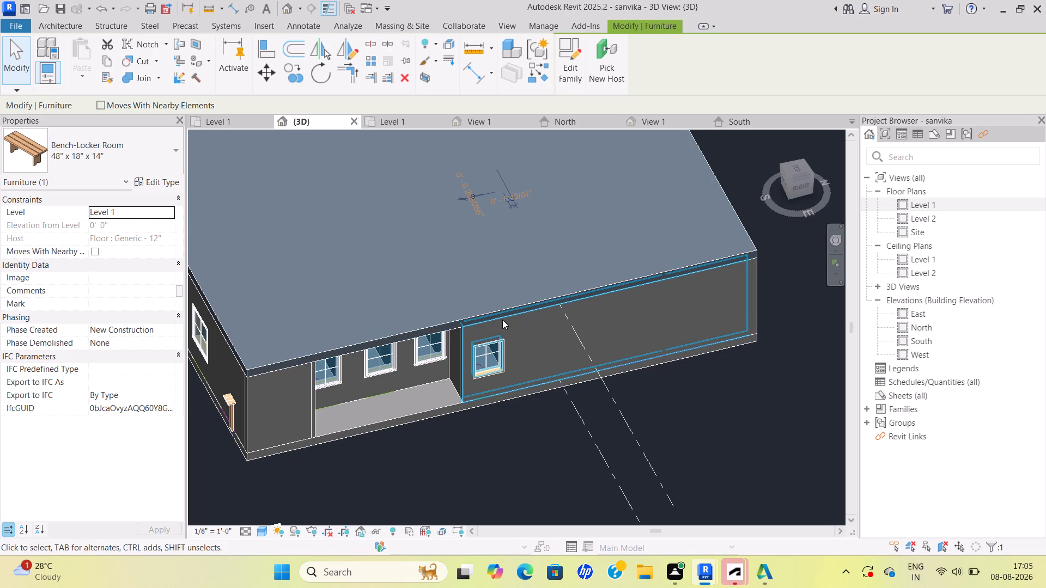
scroll(458, 339, "up", 3)
scroll(489, 328, "down", 1)
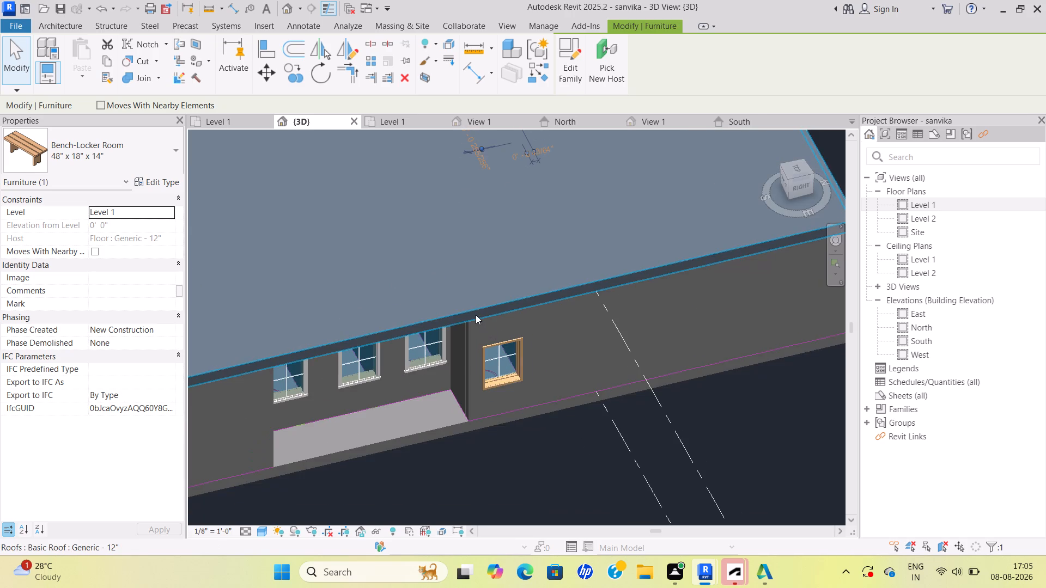
left_click(472, 311)
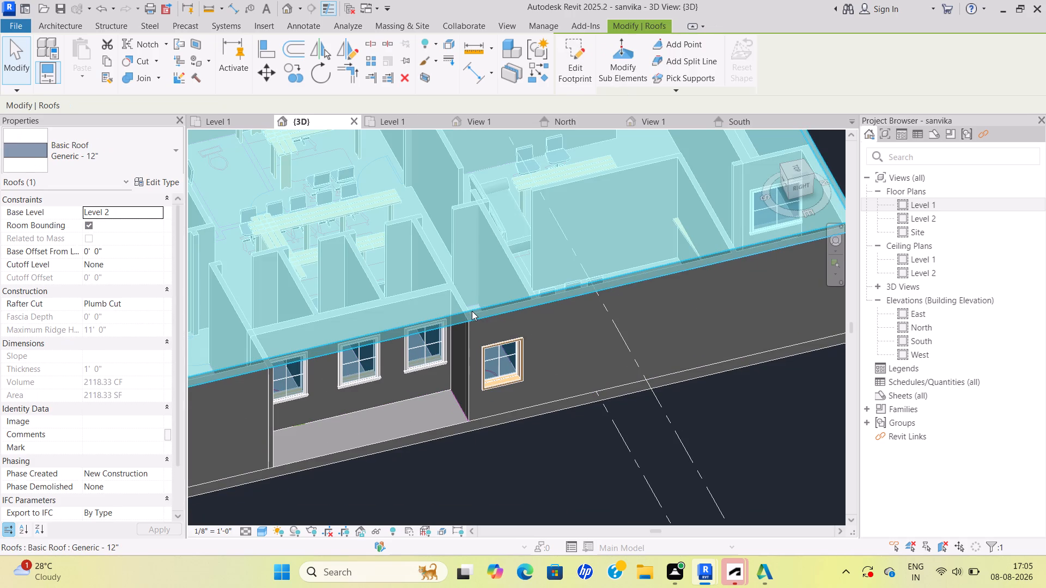
scroll(472, 311, "down", 2)
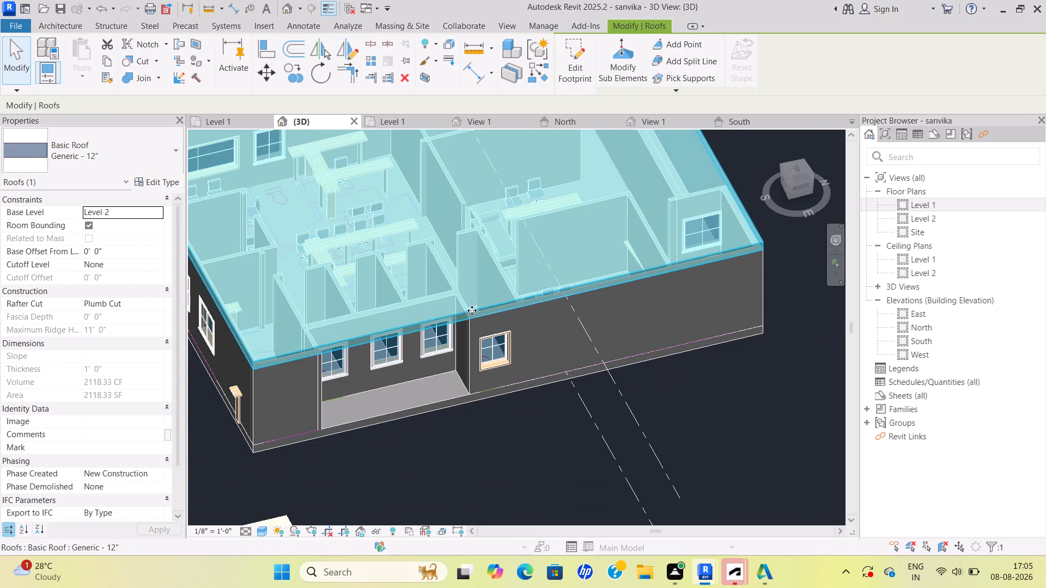
type("hh")
Examine the benches, chairs and sofa against their floor outlines throughout the office rooms in 3D.
scroll(431, 254, "down", 1)
middle_click_drag(431, 254, 442, 285)
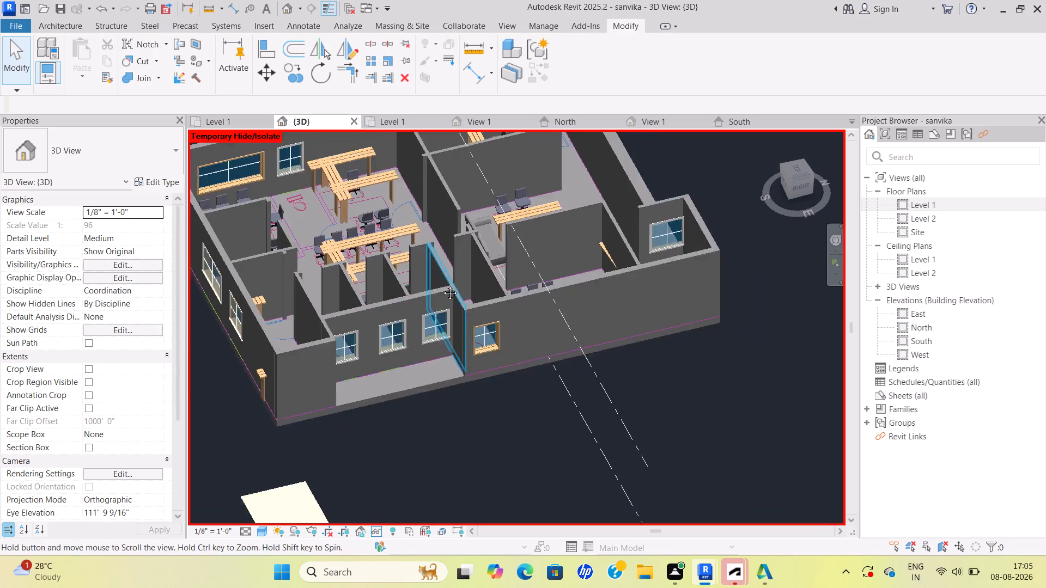
middle_click_drag(442, 285, 446, 363)
scroll(436, 344, "up", 5)
middle_click_drag(421, 307, 447, 373)
middle_click_drag(446, 372, 464, 431, "shift")
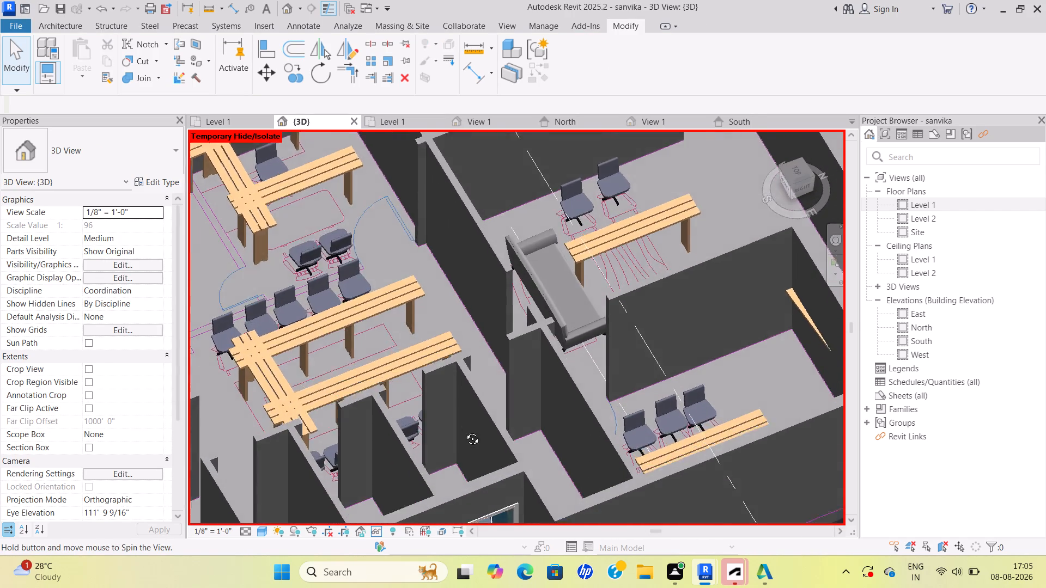
middle_click_drag(464, 431, 466, 437, "shift")
middle_click_drag(397, 258, 458, 376)
scroll(460, 380, "down", 1)
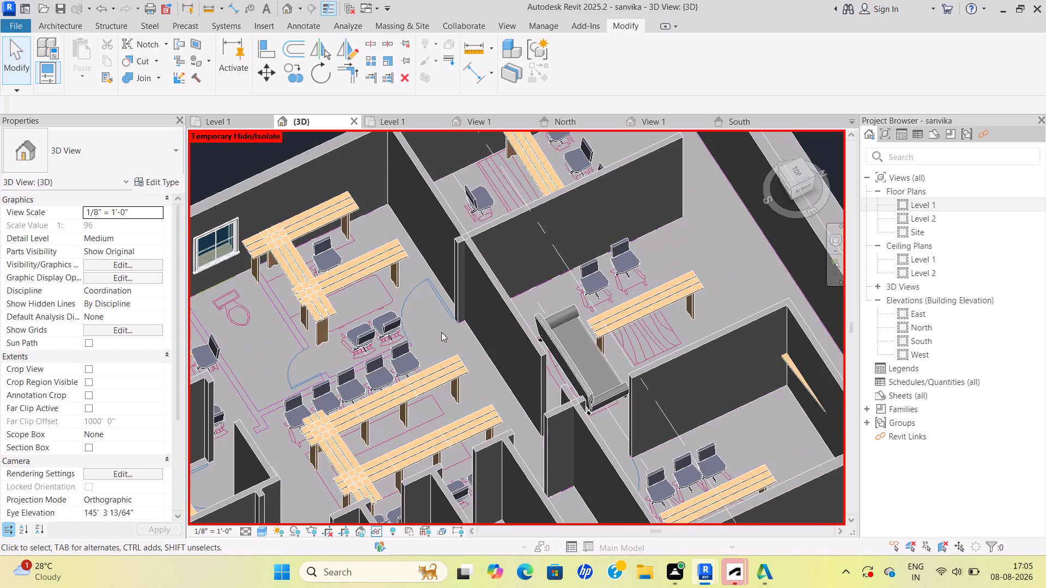
scroll(433, 306, "up", 3)
middle_click_drag(388, 315, 472, 400)
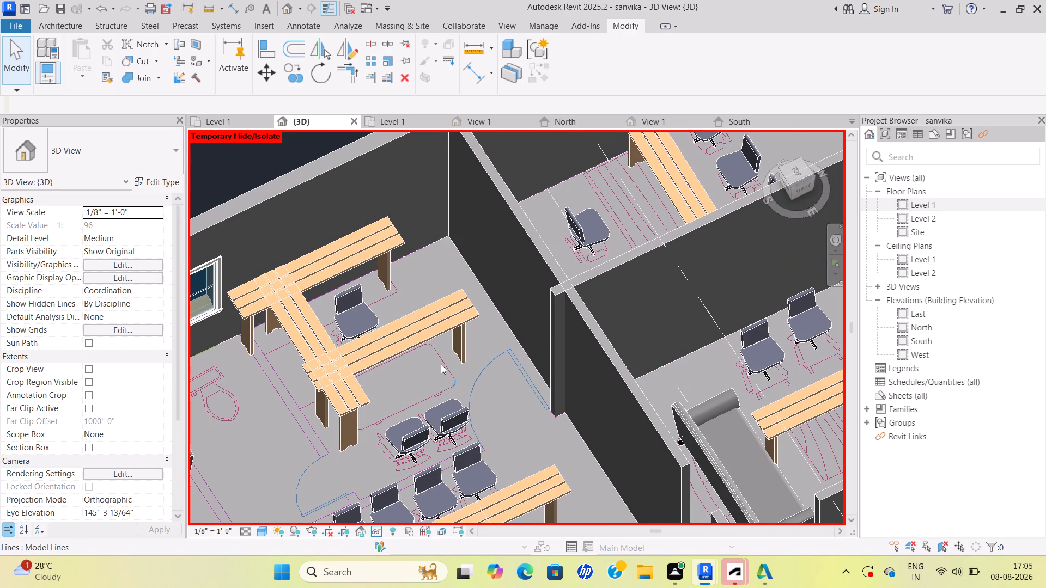
scroll(354, 395, "down", 3)
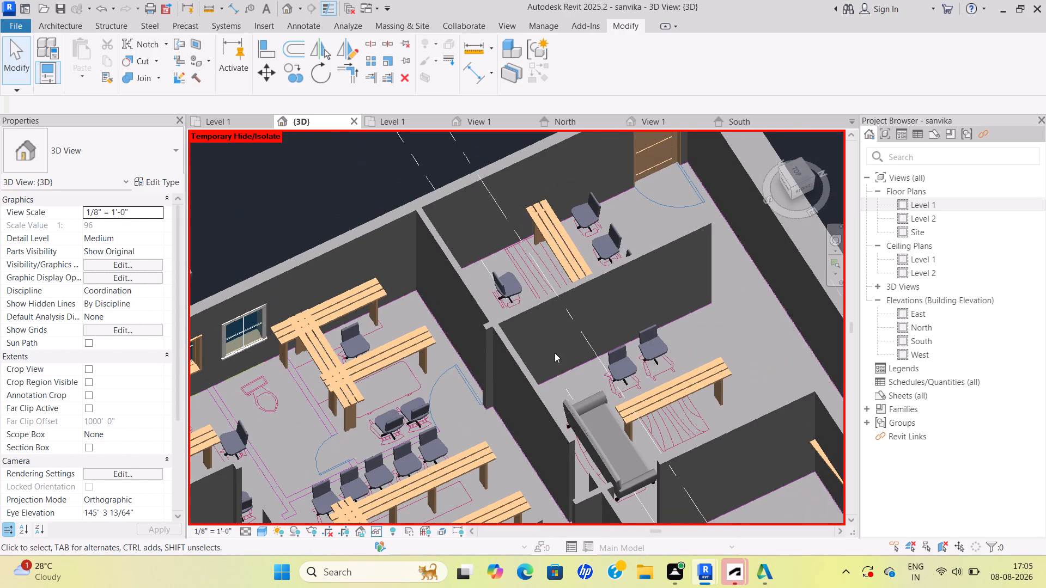
middle_click_drag(560, 354, 506, 348)
scroll(508, 348, "down", 1)
middle_click_drag(640, 370, 517, 370)
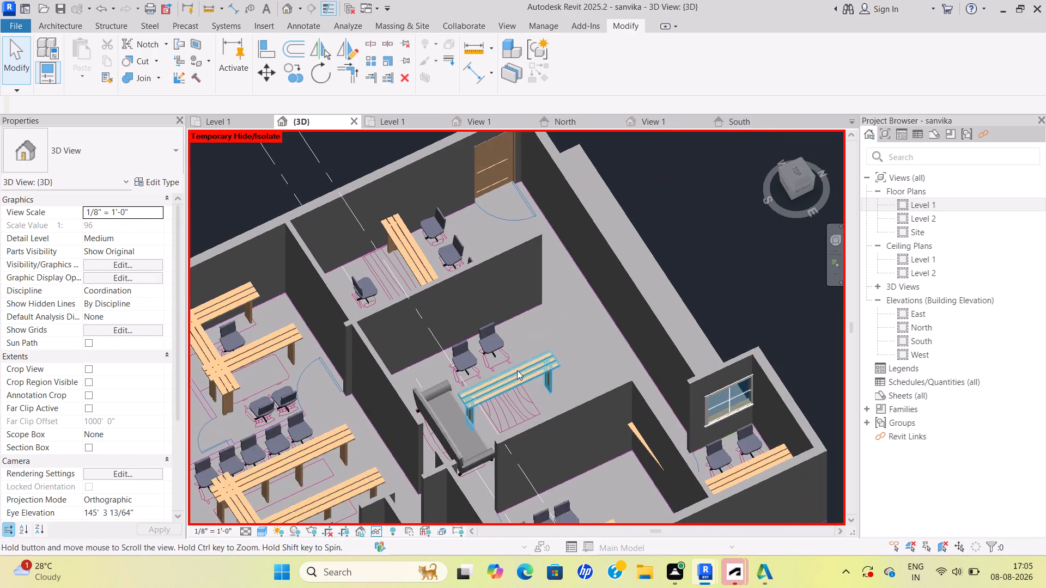
middle_click_drag(517, 370, 525, 370)
scroll(496, 383, "up", 4)
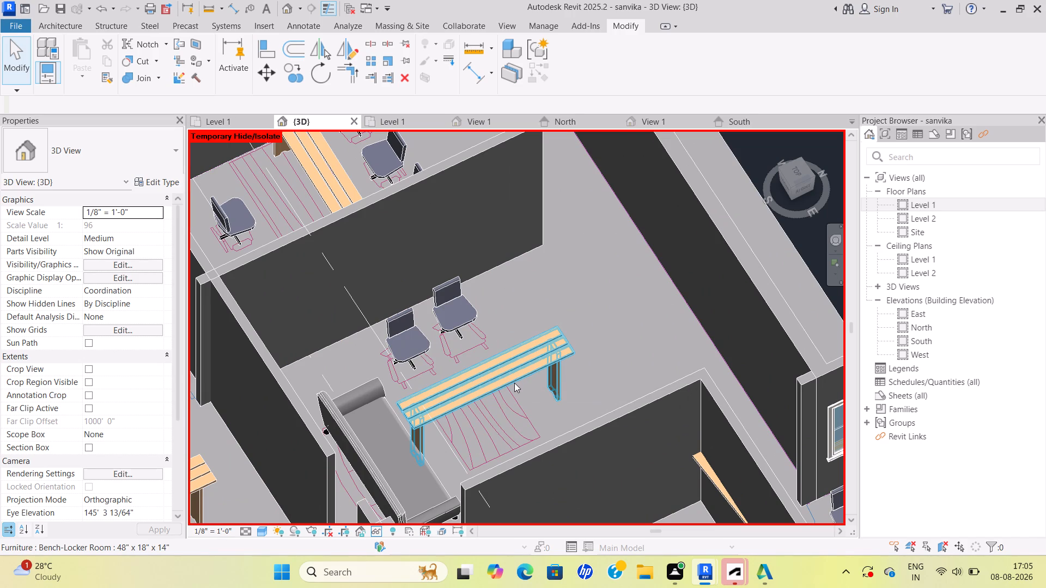
key("Escape")
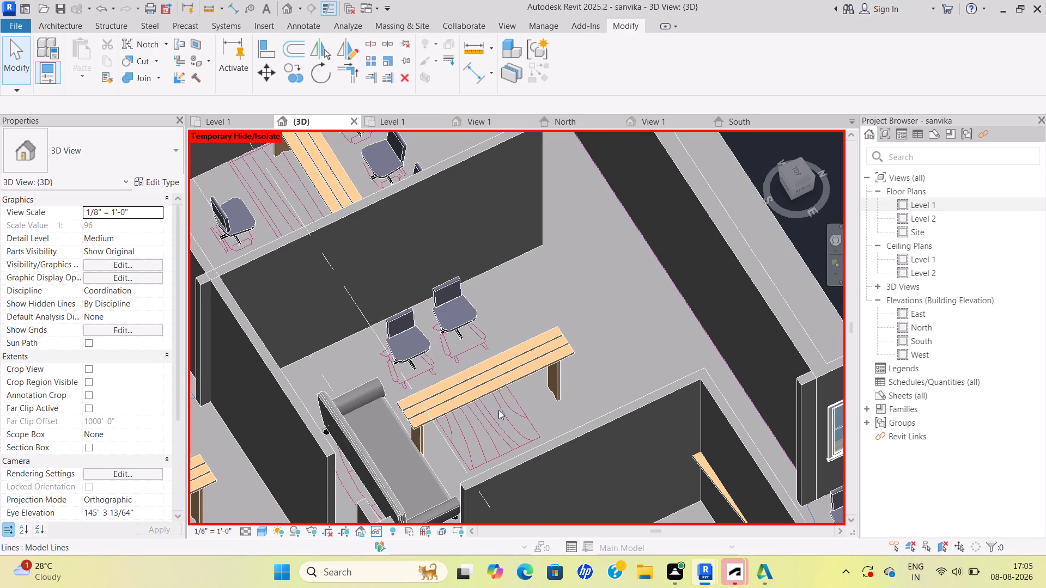
scroll(489, 404, "down", 4)
middle_click_drag(483, 403, 576, 265)
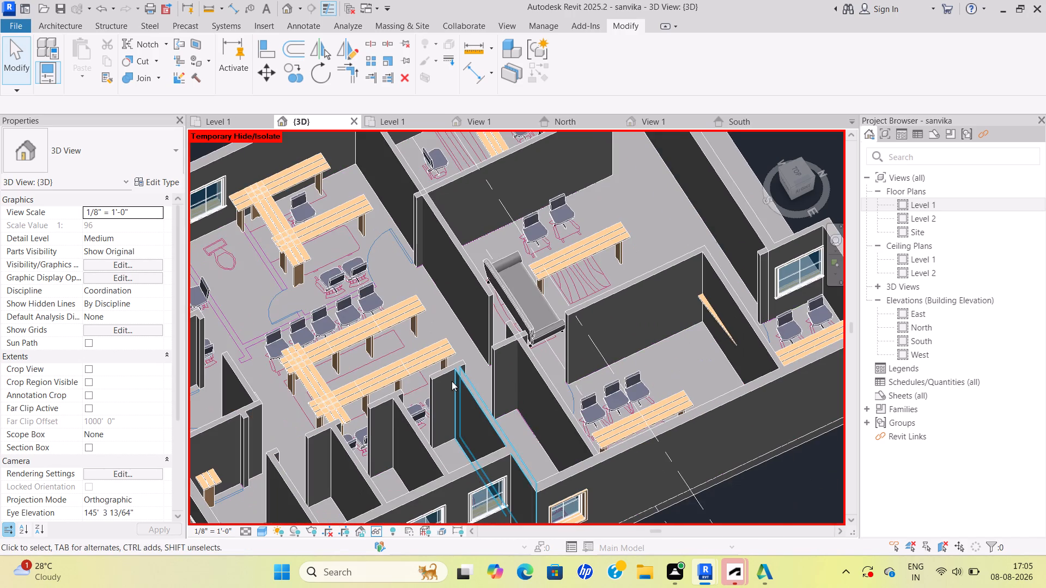
scroll(452, 381, "down", 1)
middle_click_drag(452, 381, 473, 350)
scroll(479, 357, "down", 2)
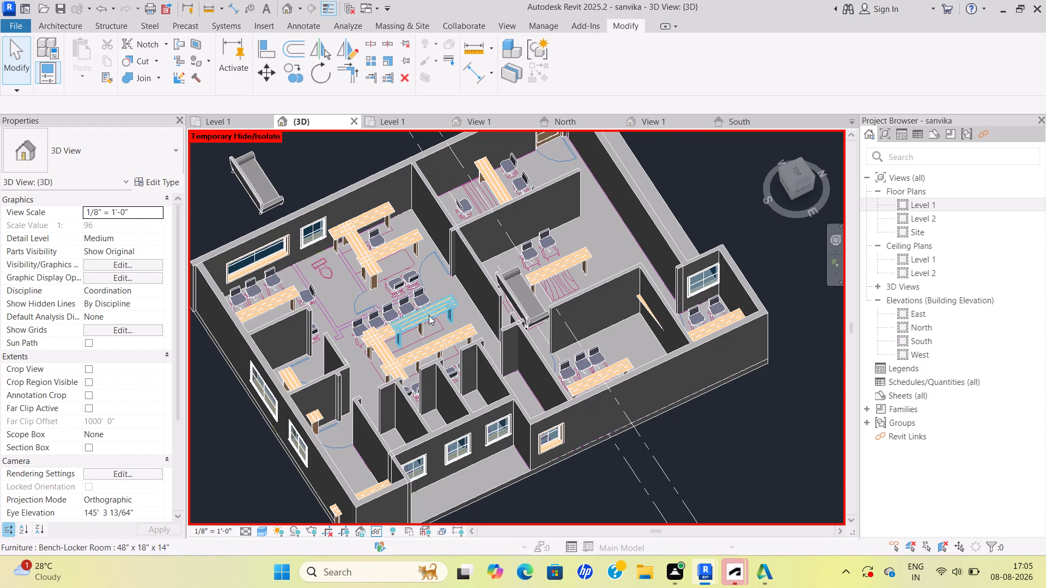
scroll(430, 336, "up", 5)
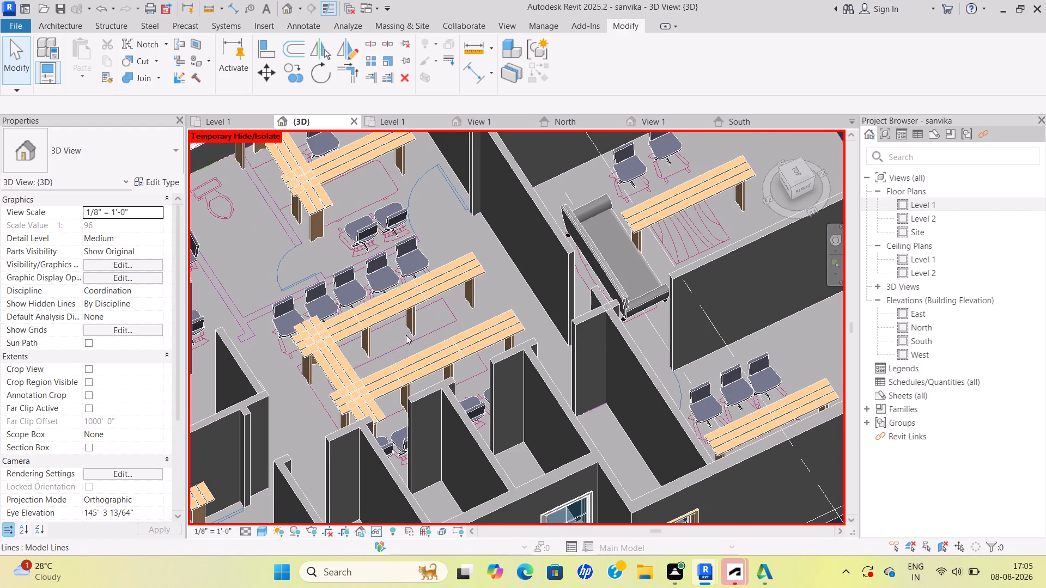
middle_click_drag(582, 334, 470, 304)
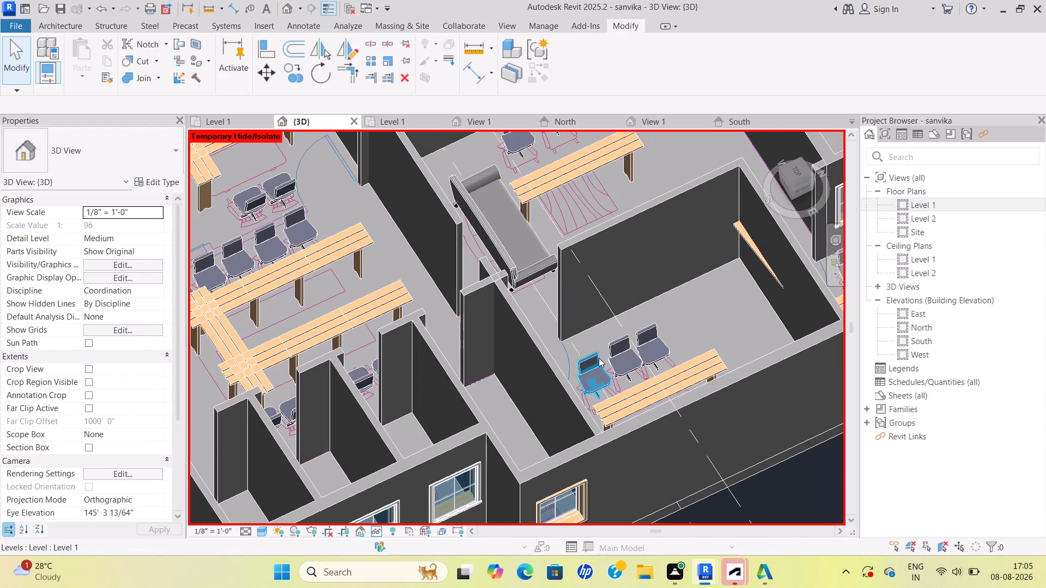
scroll(600, 358, "down", 1)
middle_click_drag(600, 358, 534, 371)
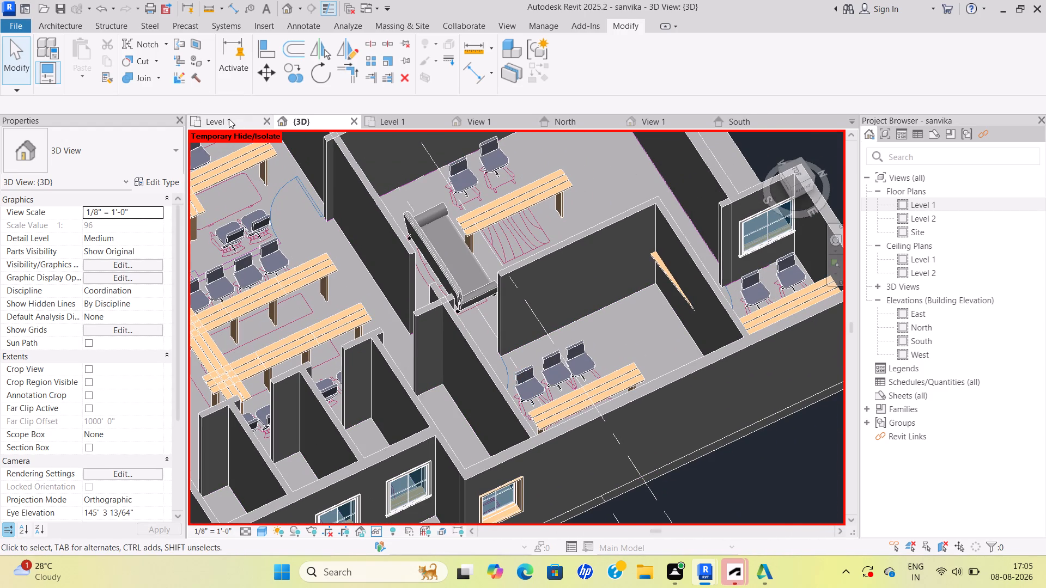
Return to the Level 1 floor plan and browse the loadable Seating families for a component to place.
left_click(410, 119)
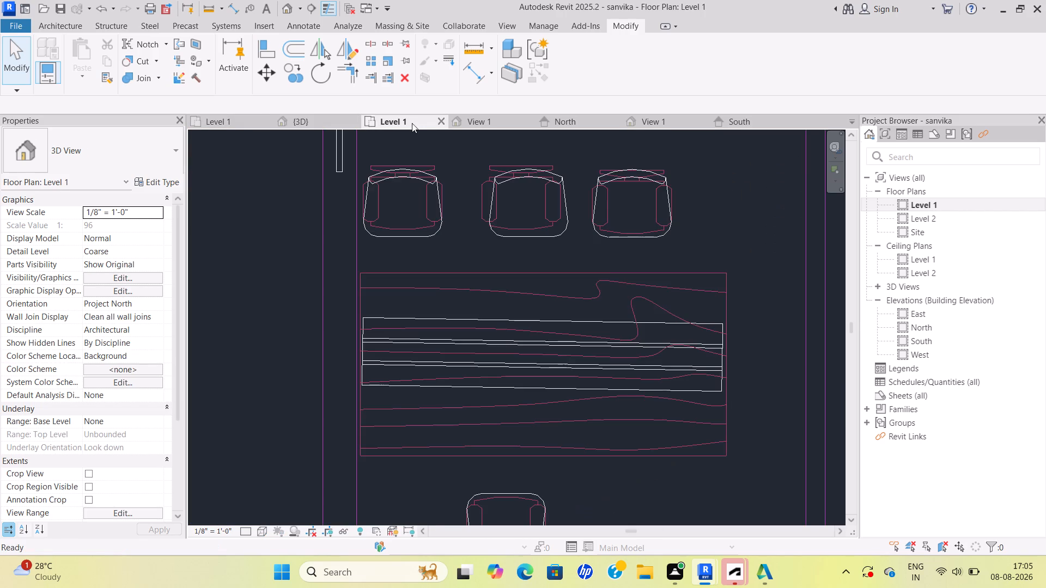
scroll(413, 180, "down", 4)
left_click(72, 27)
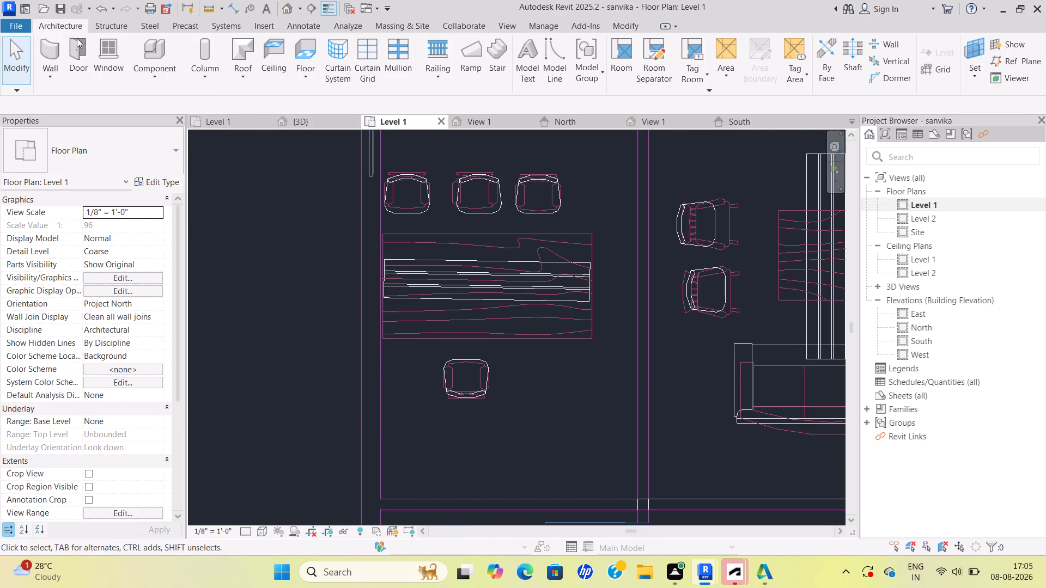
left_click(152, 76)
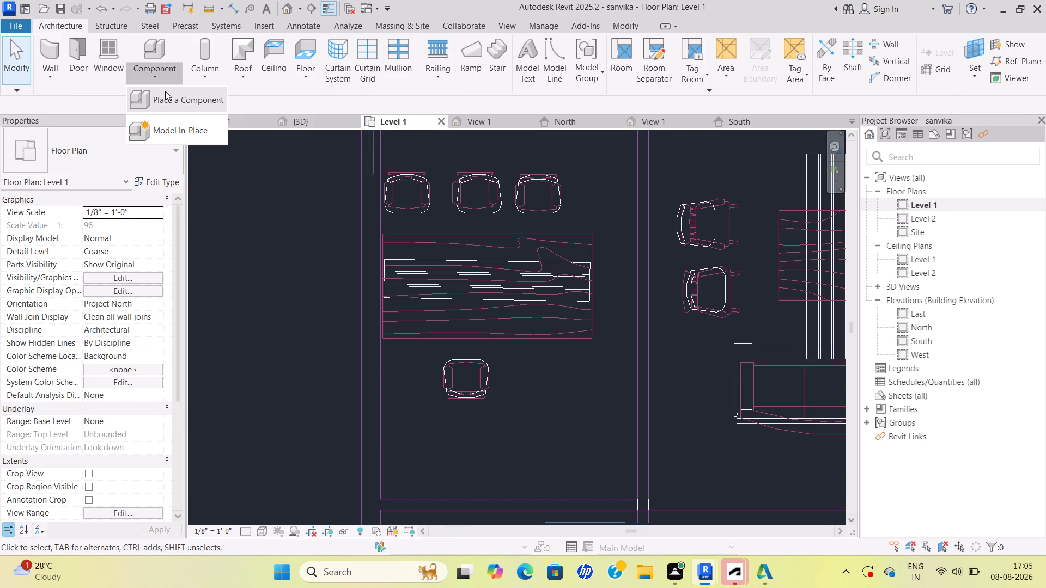
left_click(169, 96)
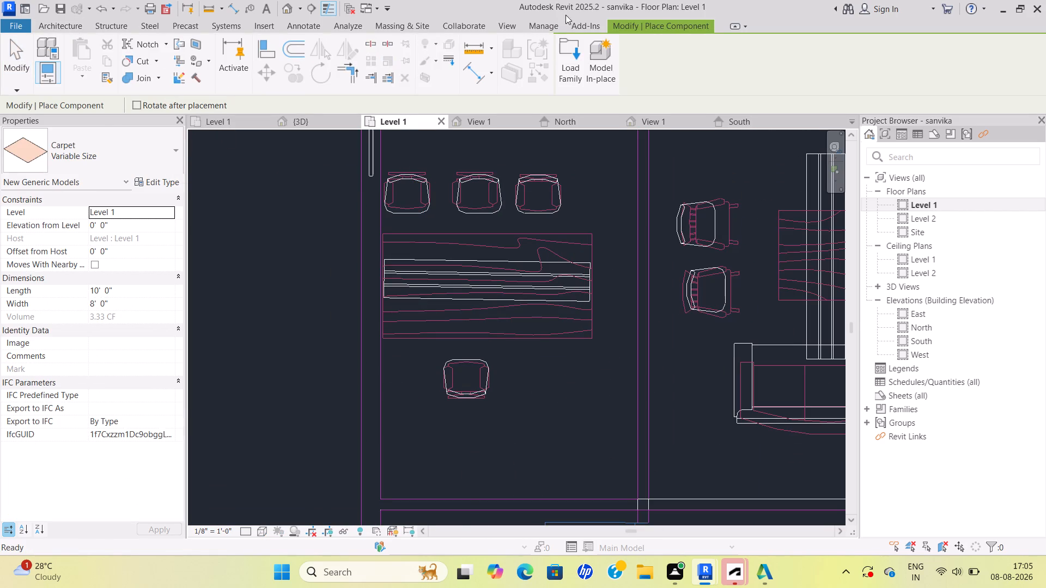
left_click(563, 71)
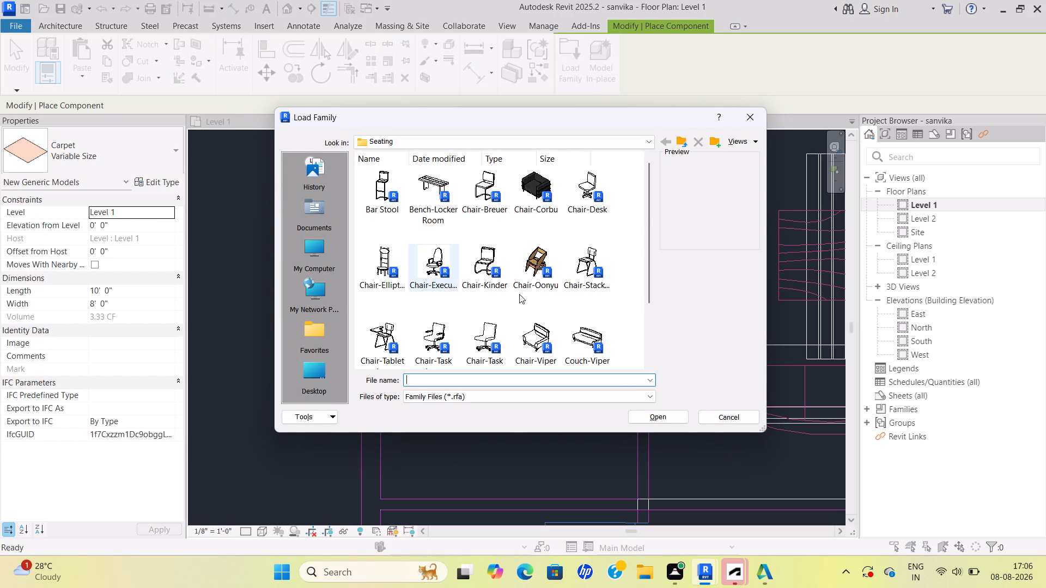
scroll(519, 294, "down", 1)
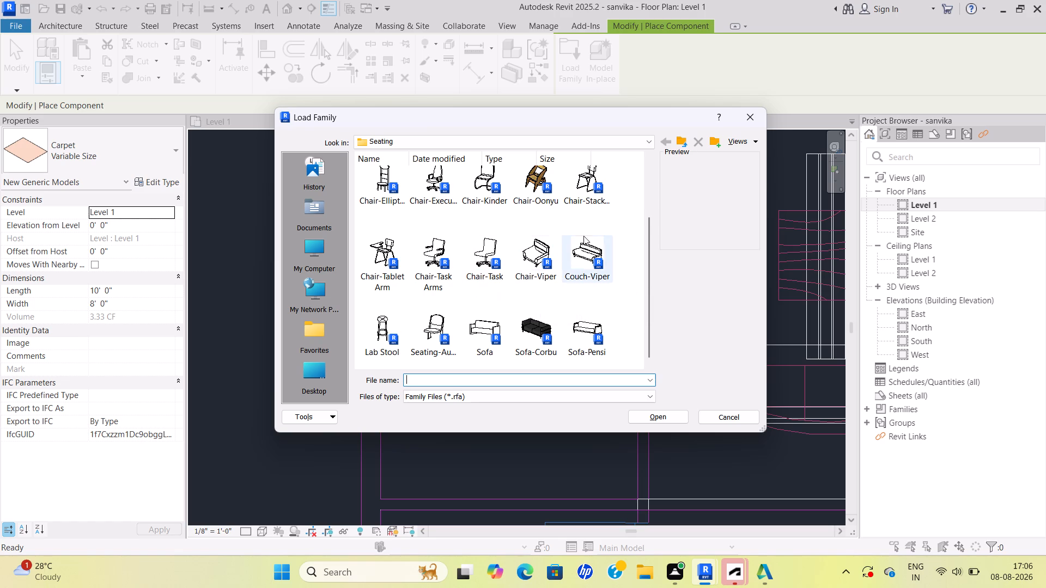
scroll(452, 233, "down", 1)
scroll(463, 201, "up", 4)
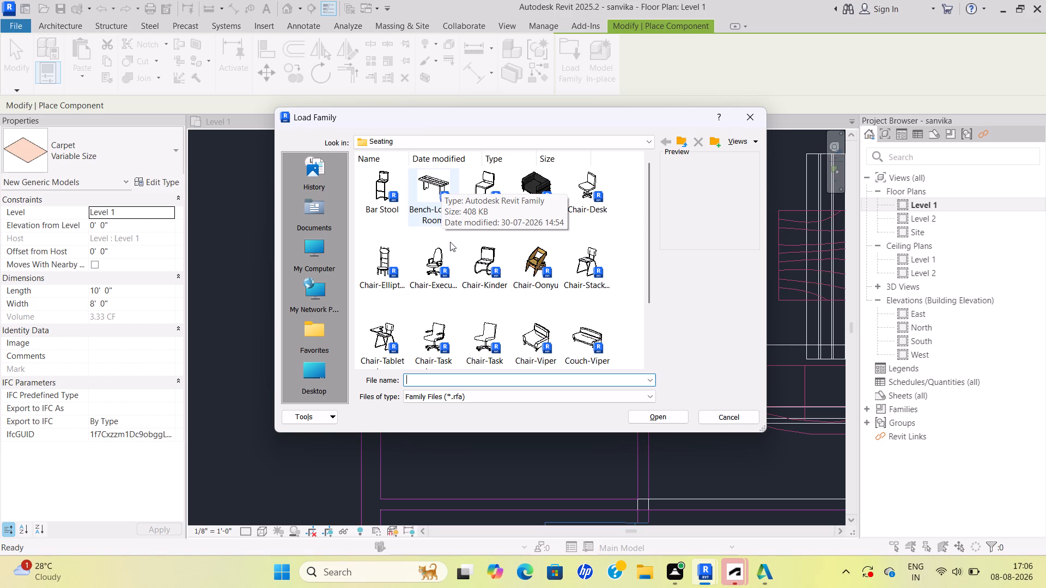
scroll(506, 344, "down", 4)
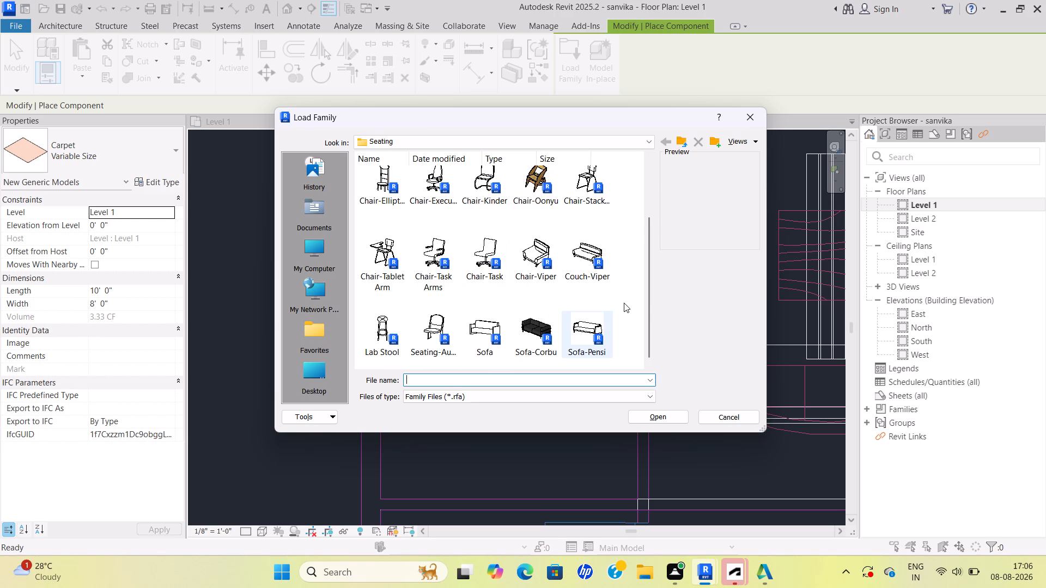
scroll(583, 335, "down", 2)
Switch to Windows Search, look up "polyheven", browse the Poly Haven links and open the full web results.
left_click(381, 572)
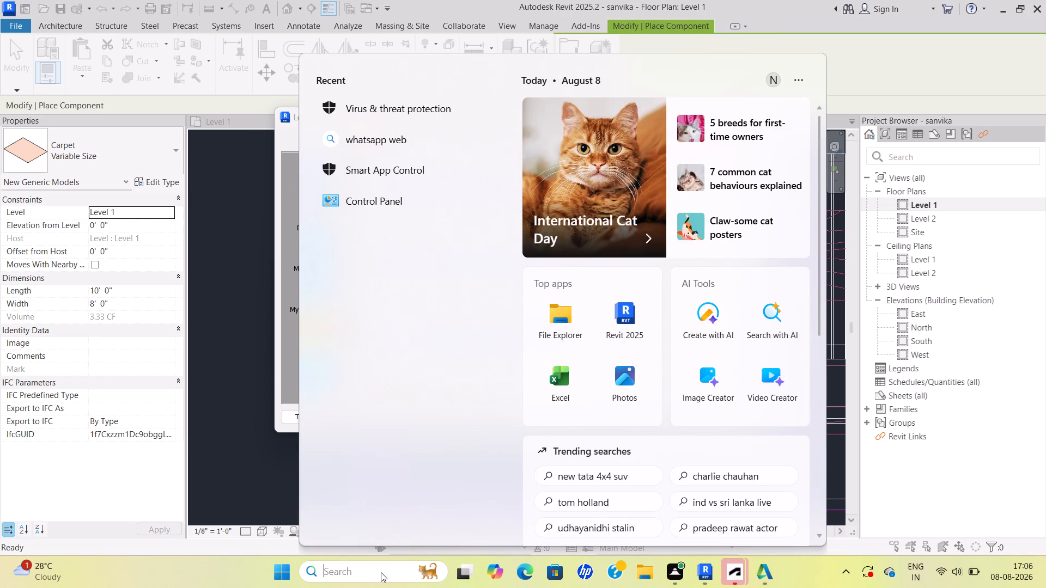
type("poly")
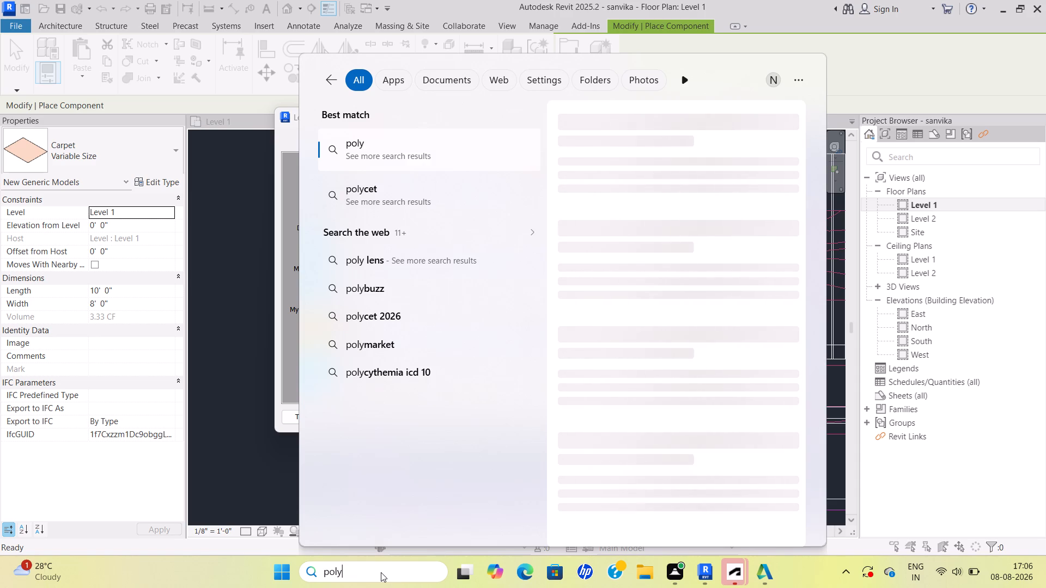
type("heve")
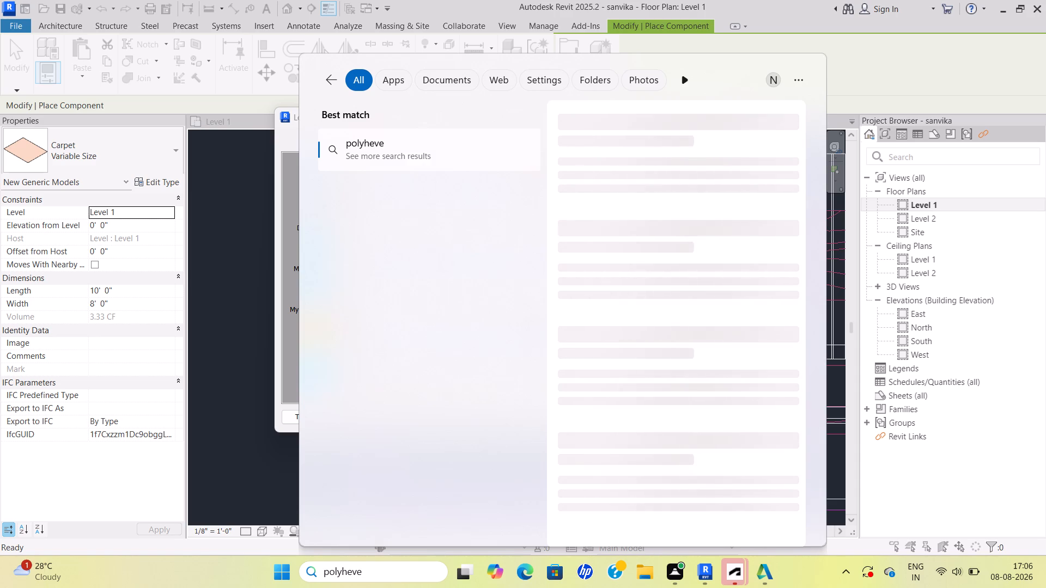
key("n")
scroll(609, 417, "down", 2)
scroll(522, 360, "down", 1)
left_click(940, 571)
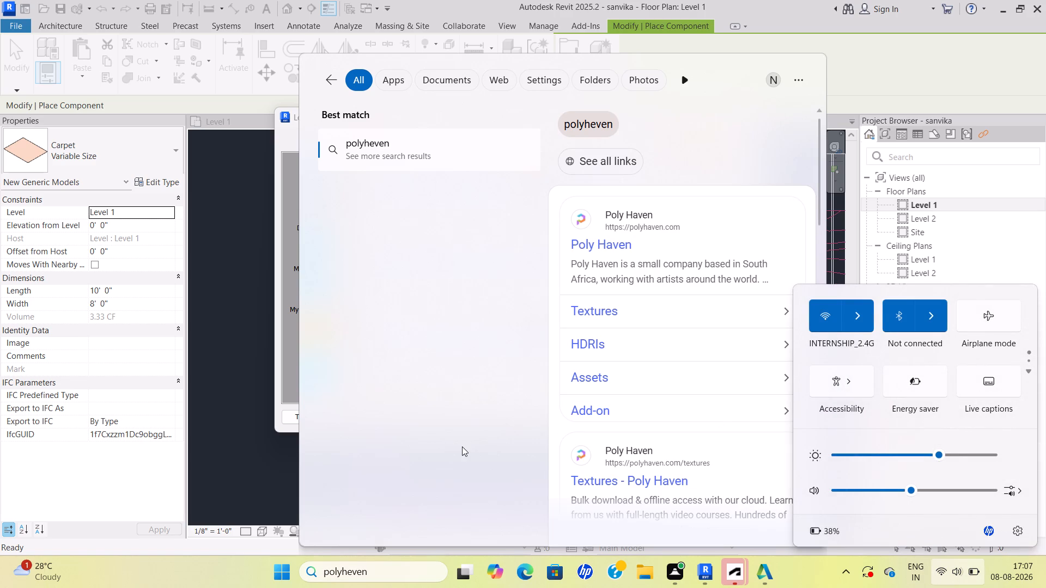
left_click(451, 437)
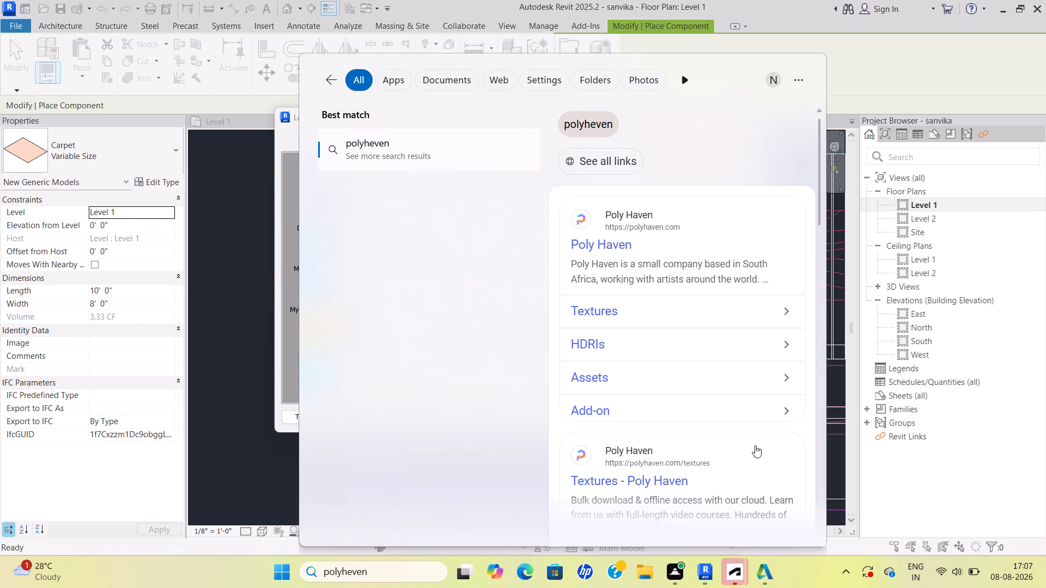
scroll(801, 411, "down", 1)
scroll(638, 413, "down", 2)
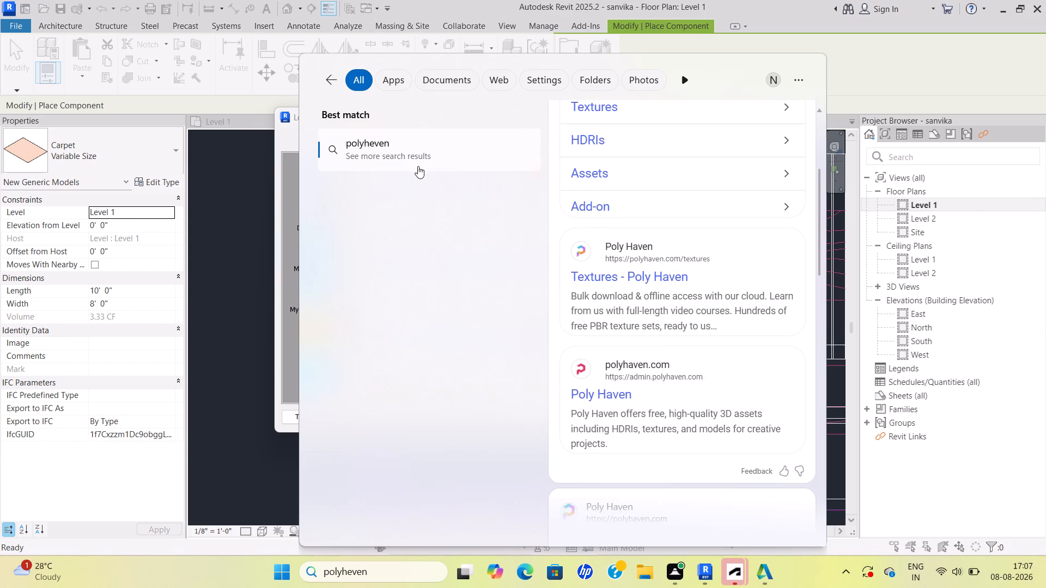
left_click(416, 152)
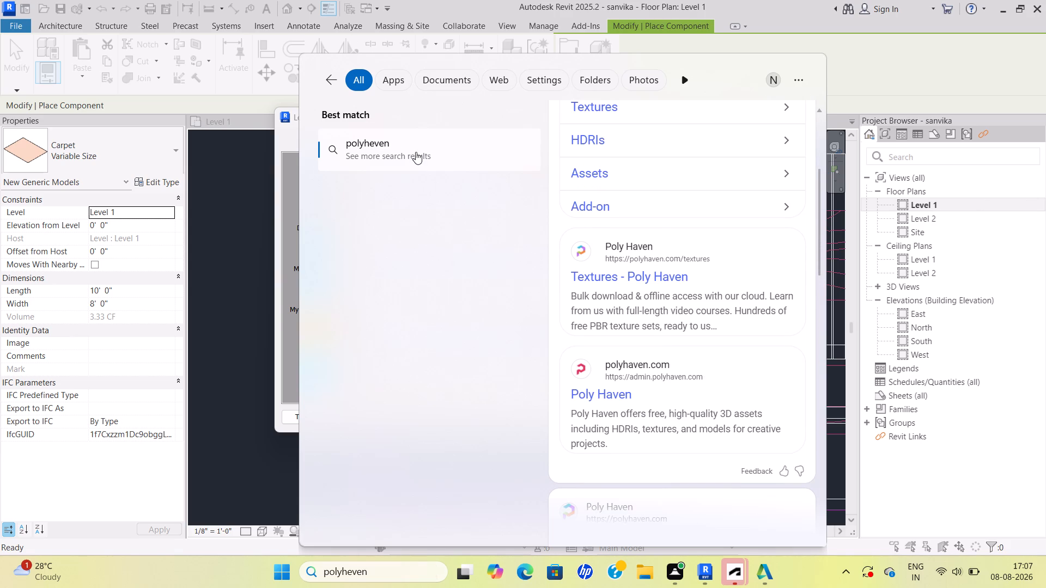